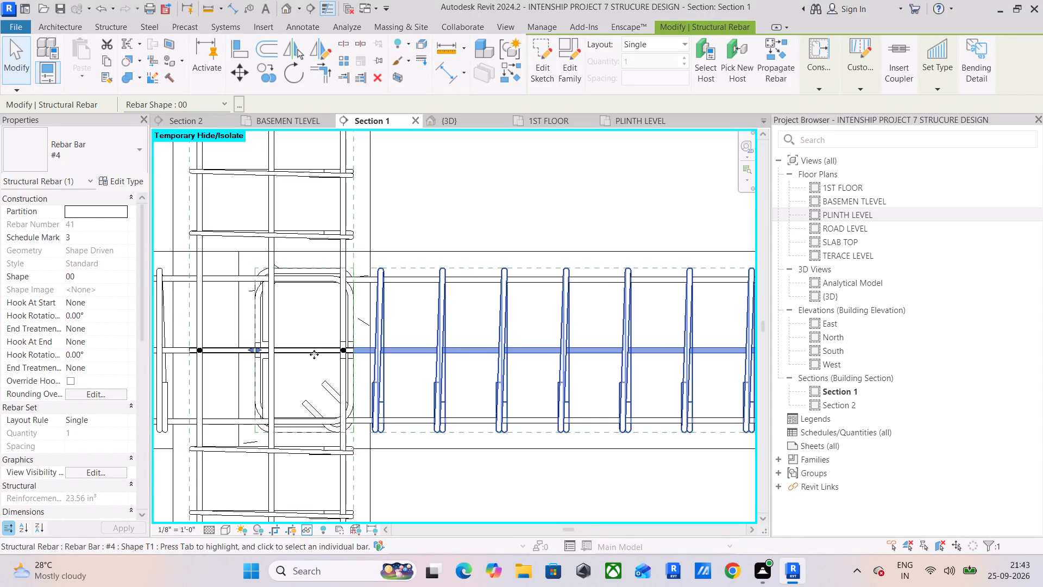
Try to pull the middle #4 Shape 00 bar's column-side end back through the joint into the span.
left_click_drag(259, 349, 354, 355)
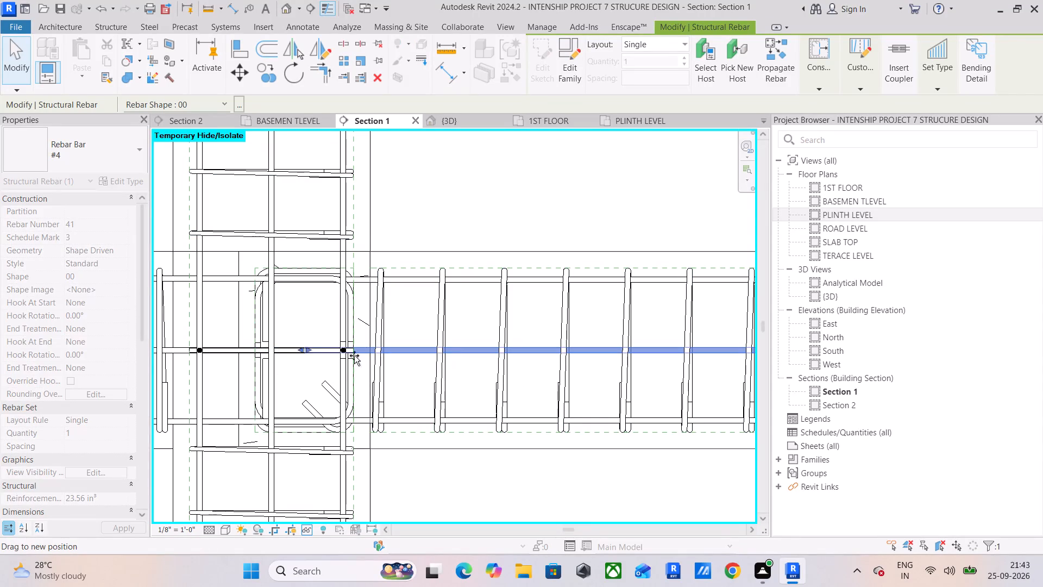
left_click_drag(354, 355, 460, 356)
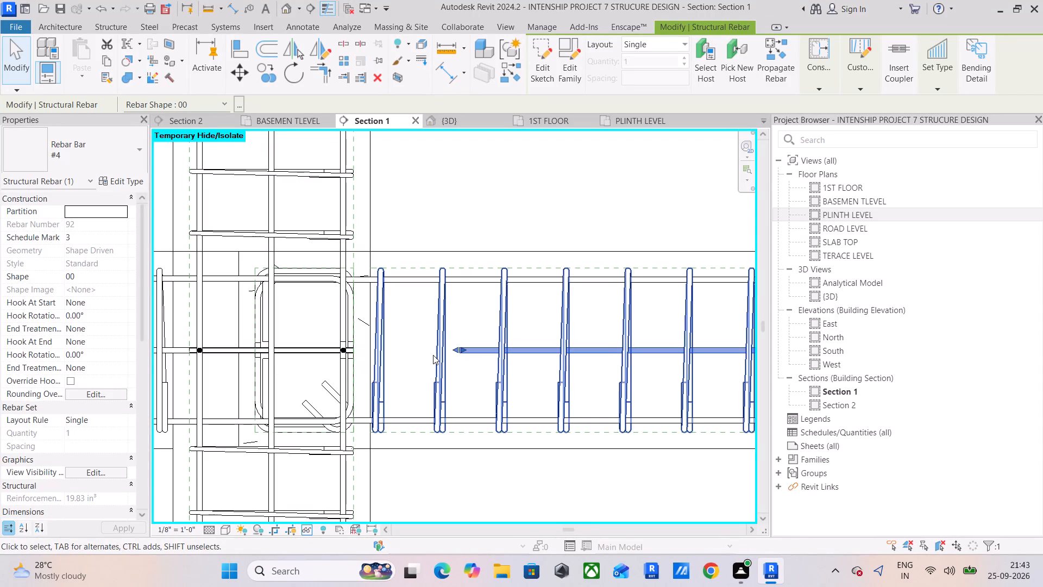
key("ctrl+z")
Extend the short #3 Shape 00 bar at the joint along the whole beam span to the rebar cover at its free end.
left_click(317, 350)
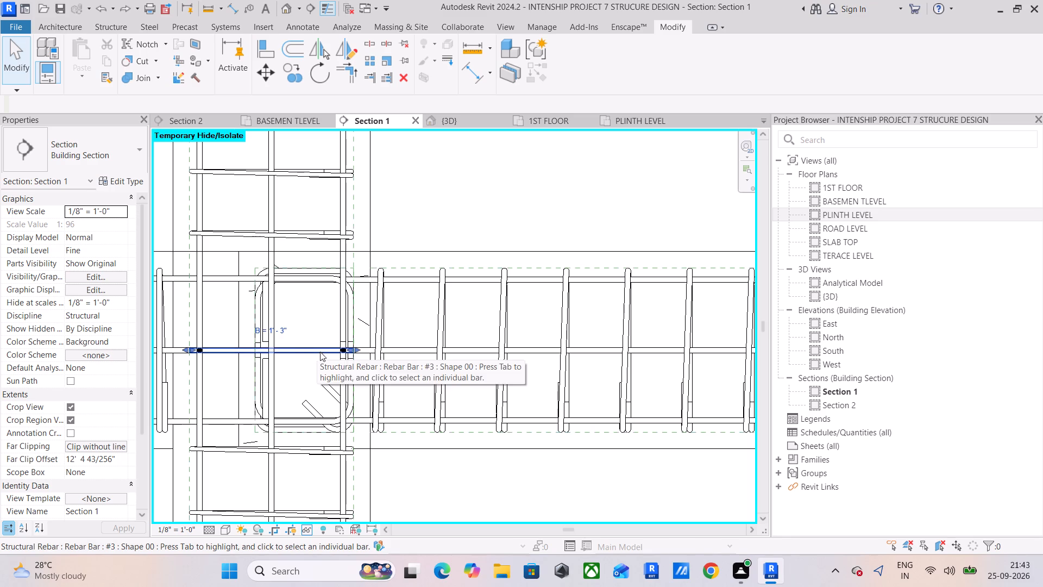
scroll(378, 367, "down", 3)
left_click_drag(361, 349, 595, 350)
scroll(595, 350, "down", 1)
middle_click_drag(595, 350, 328, 353)
left_click_drag(330, 352, 419, 358)
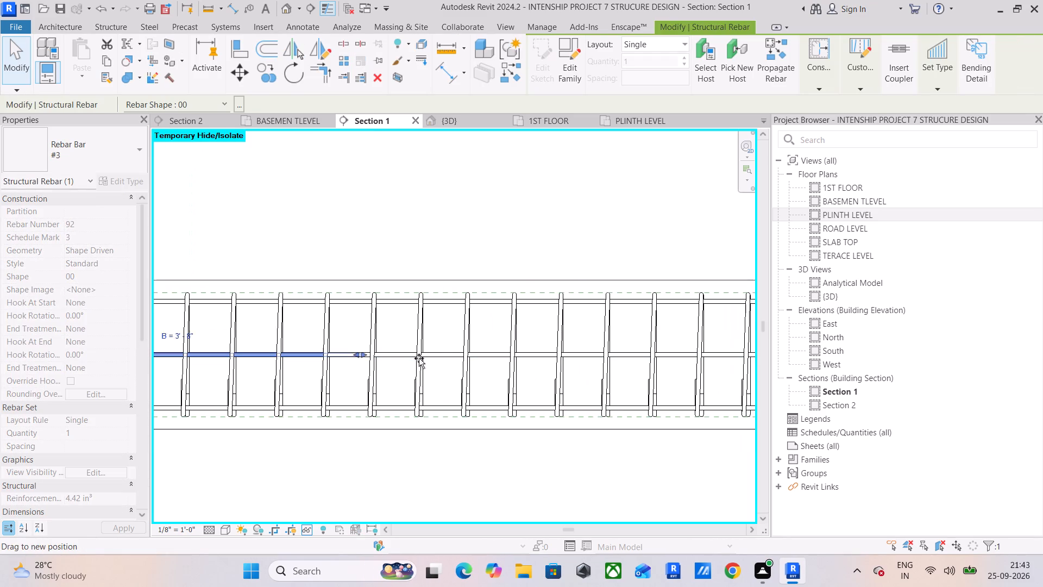
left_click_drag(419, 358, 554, 358)
middle_click_drag(554, 358, 335, 365)
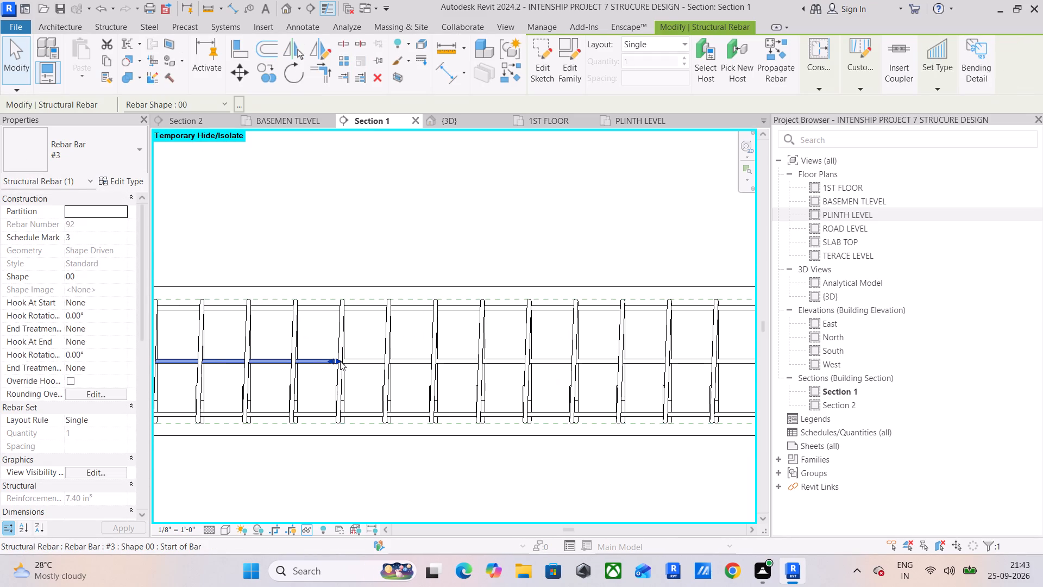
left_click_drag(340, 361, 582, 364)
middle_click_drag(587, 362, 291, 374)
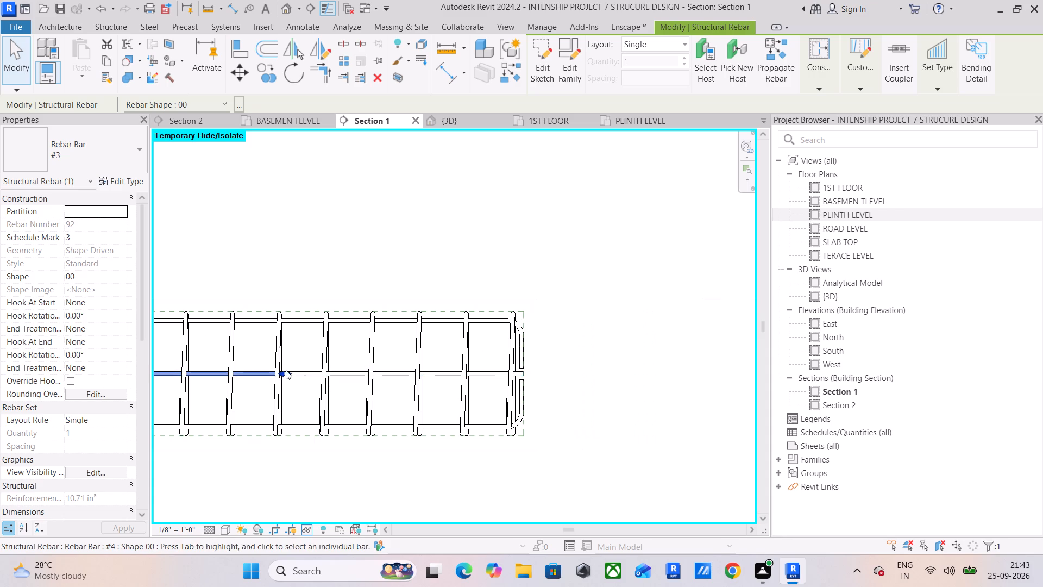
left_click_drag(290, 372, 519, 387)
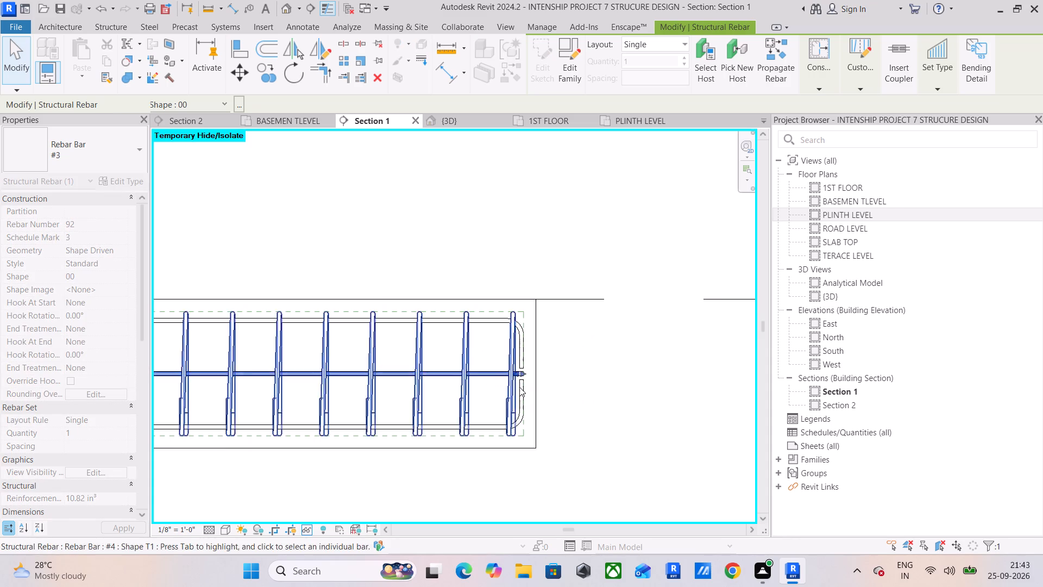
scroll(525, 382, "up", 17)
left_click_drag(470, 372, 511, 376)
scroll(433, 404, "down", 1)
middle_click_drag(457, 408, 634, 411)
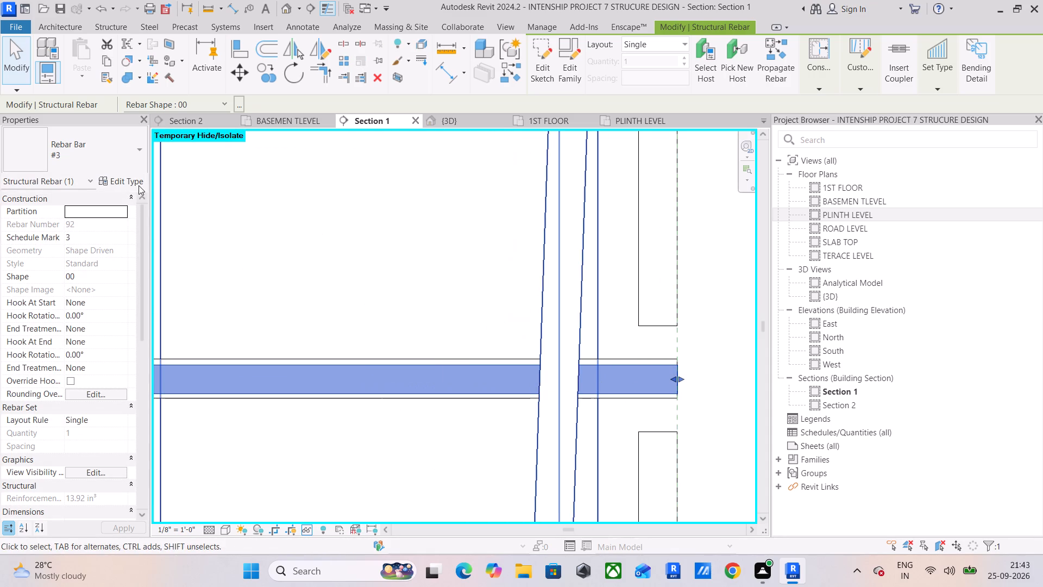
Change the extended bar's type to #4.
left_click(134, 164)
left_click(65, 245)
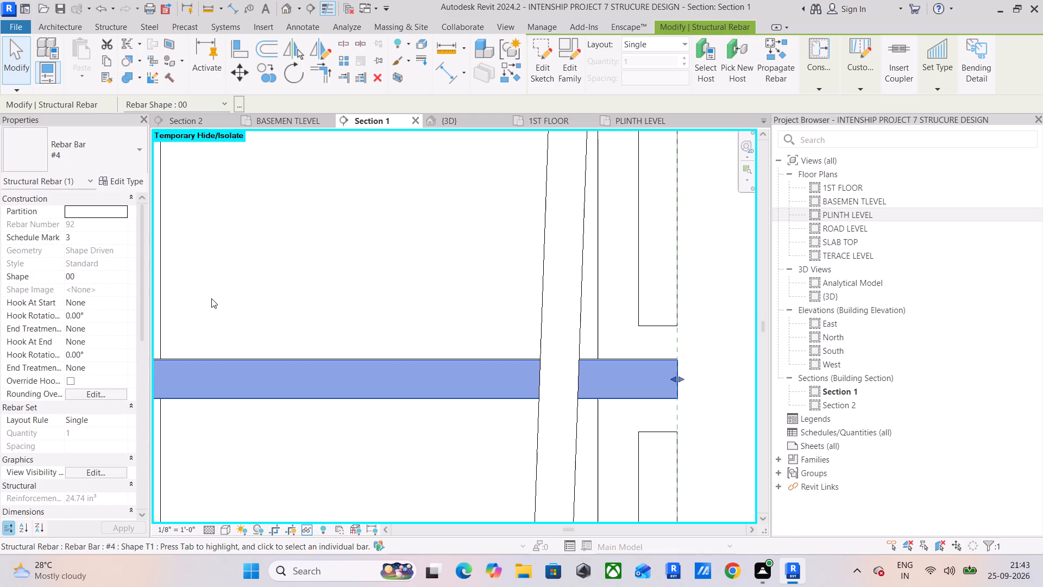
Align the extended #4 bar's upper edge with that of the #4 bar overlapping it near the beam's free end.
left_click(286, 253)
scroll(616, 363, "up", 5)
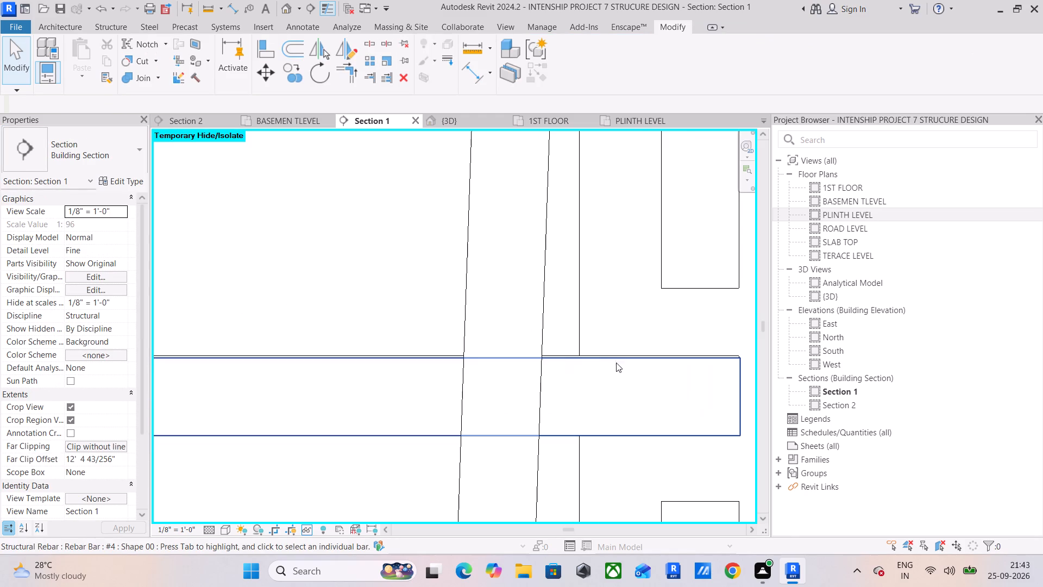
left_click(634, 360)
scroll(634, 360, "up", 5)
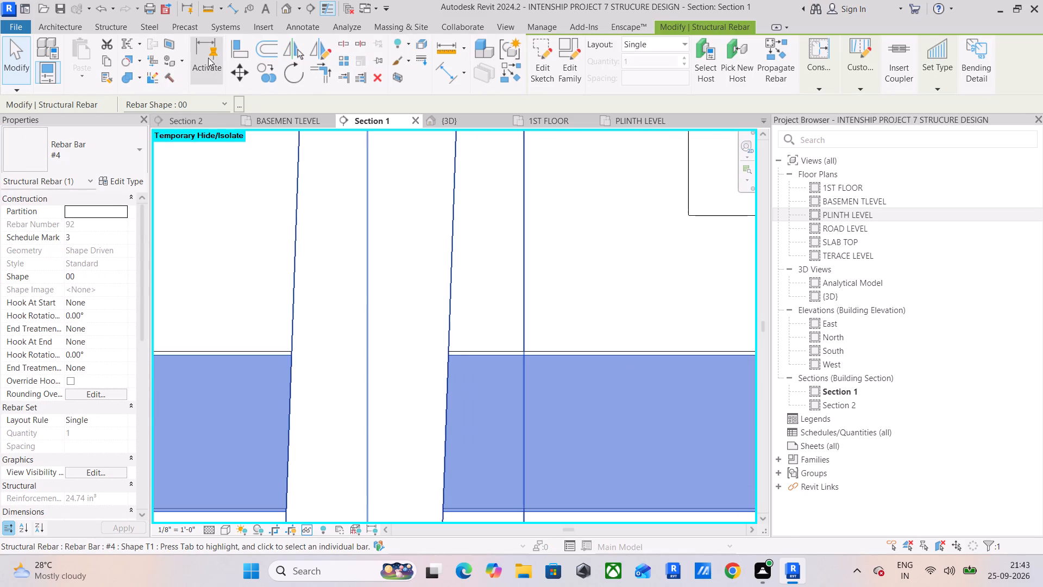
left_click(235, 49)
left_click(545, 347)
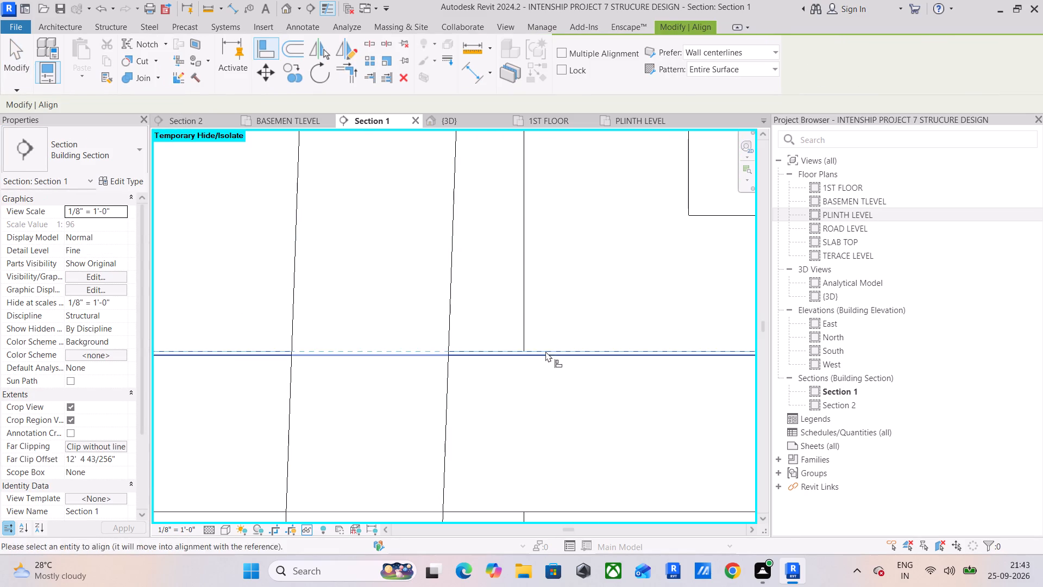
left_click(545, 353)
scroll(428, 351, "down", 6)
left_click(301, 292)
scroll(301, 292, "down", 5)
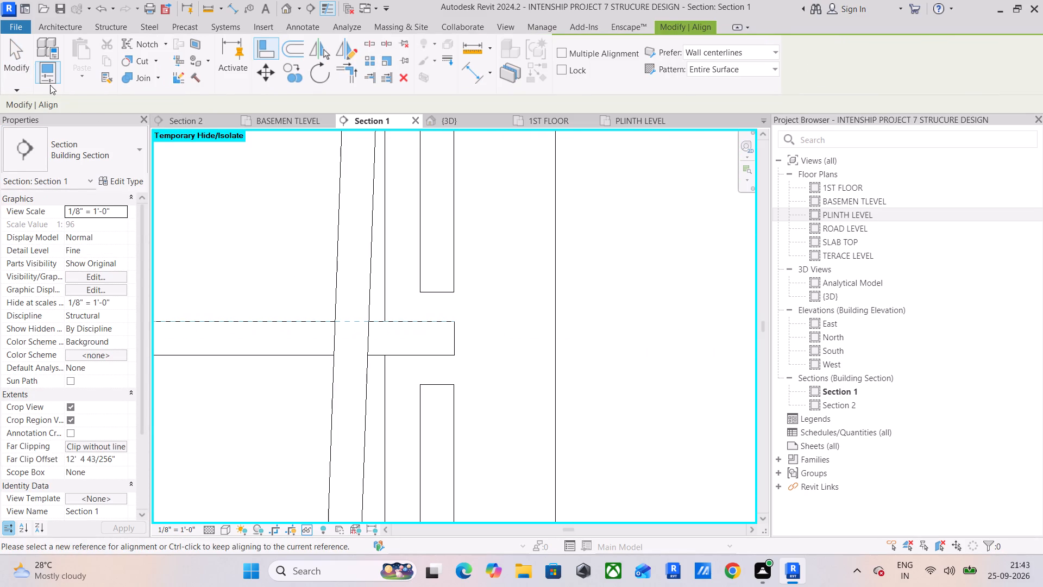
left_click(7, 62)
Move the joint's end-on #4 Shape 00 bar beside the hooked Shape 02 bar, about 2 1/2 inches inside the transverse beam's face.
scroll(207, 280, "down", 7)
middle_click_drag(275, 299, 398, 295)
scroll(312, 296, "down", 5)
middle_click_drag(302, 296, 539, 292)
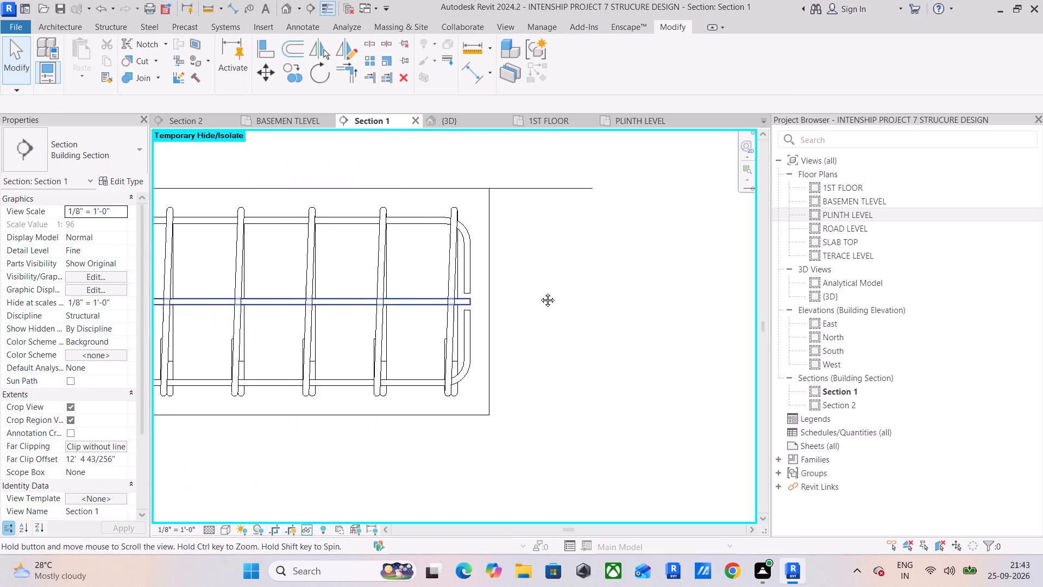
middle_click_drag(539, 292, 611, 278)
scroll(297, 286, "down", 6)
middle_click_drag(275, 292, 595, 293)
middle_click_drag(200, 271, 465, 279)
scroll(355, 290, "up", 5)
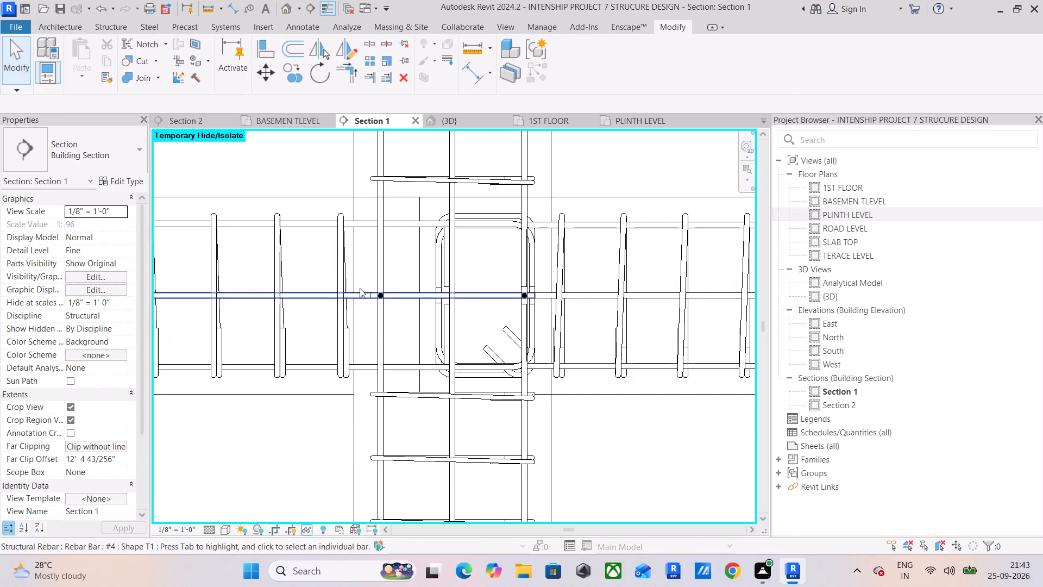
scroll(360, 288, "up", 10)
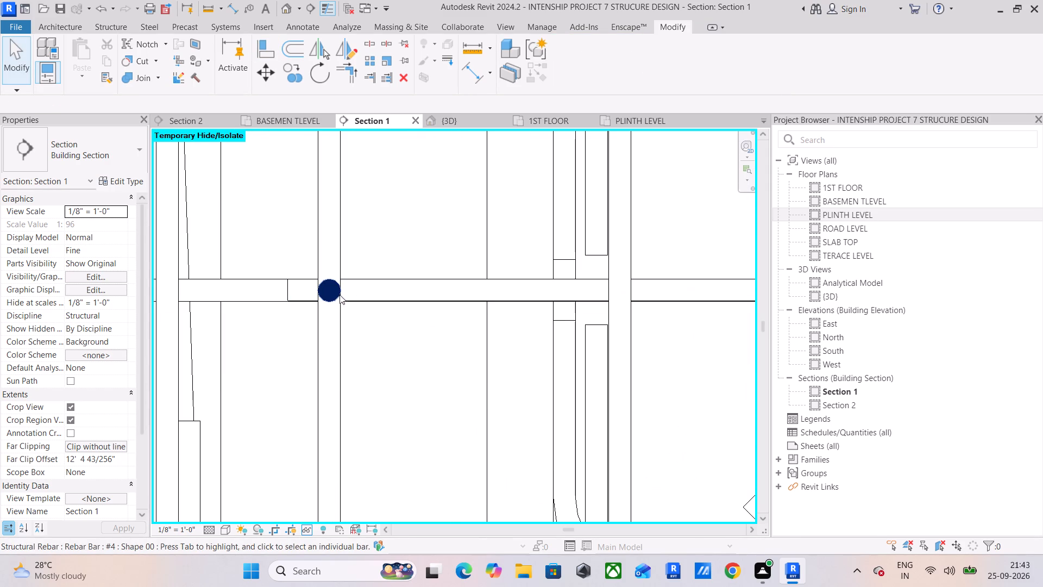
left_click(329, 291)
middle_click_drag(398, 307, 275, 316)
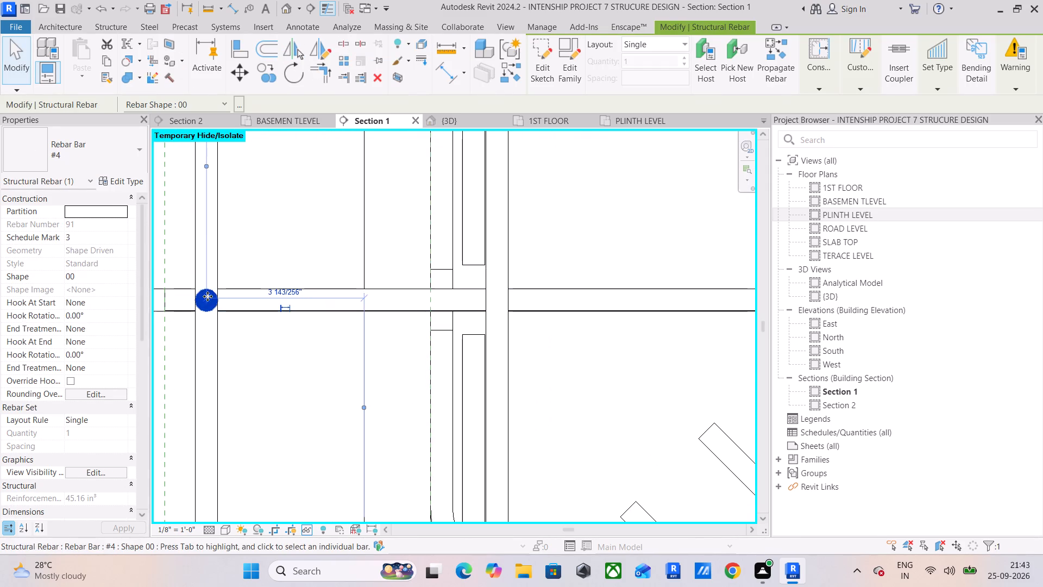
left_click_drag(207, 301, 472, 304)
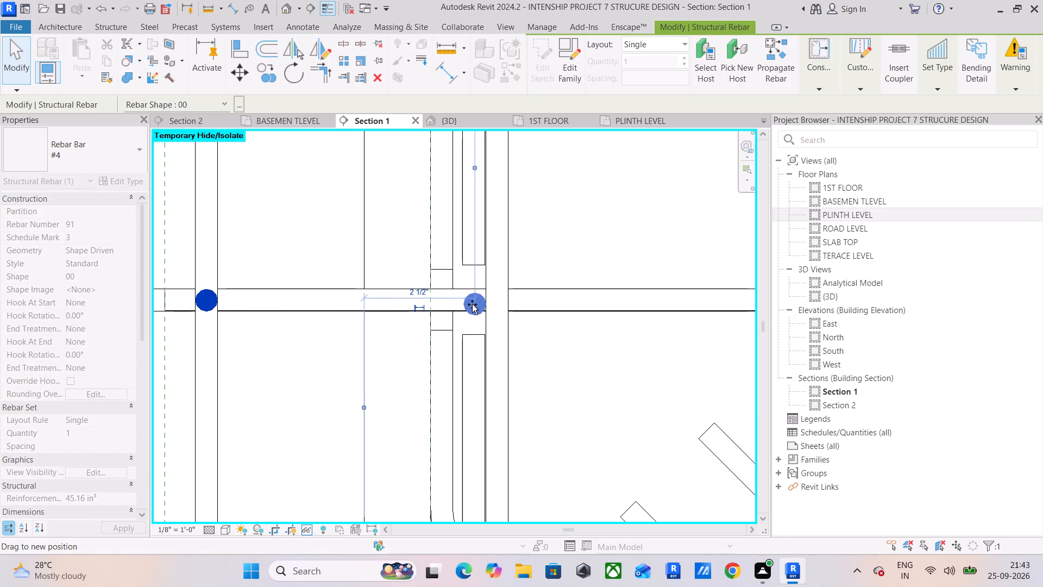
left_click_drag(472, 304, 470, 301)
middle_click_drag(541, 316, 246, 360)
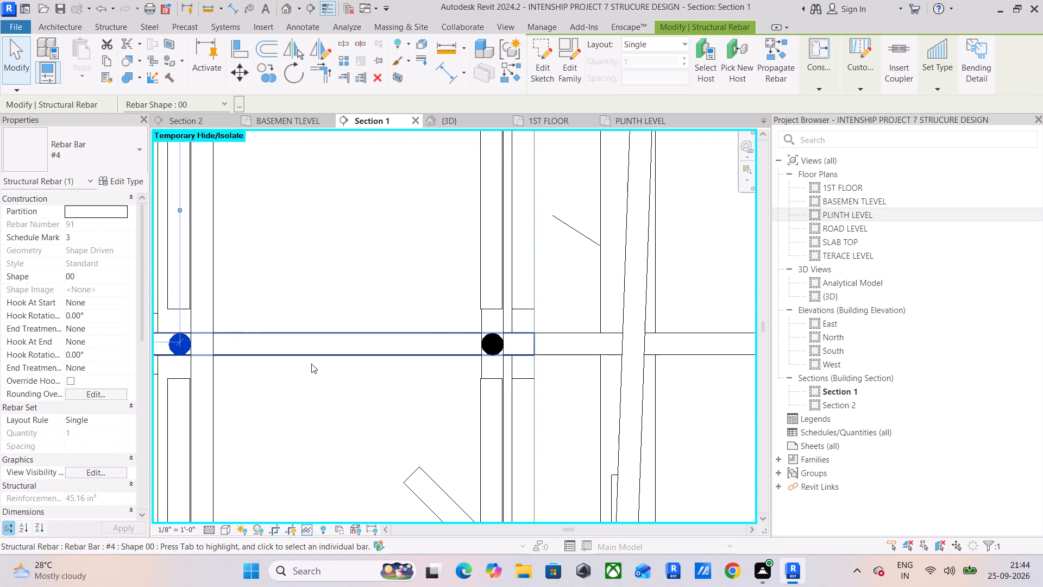
scroll(330, 367, "down", 2)
middle_click_drag(335, 367, 447, 370)
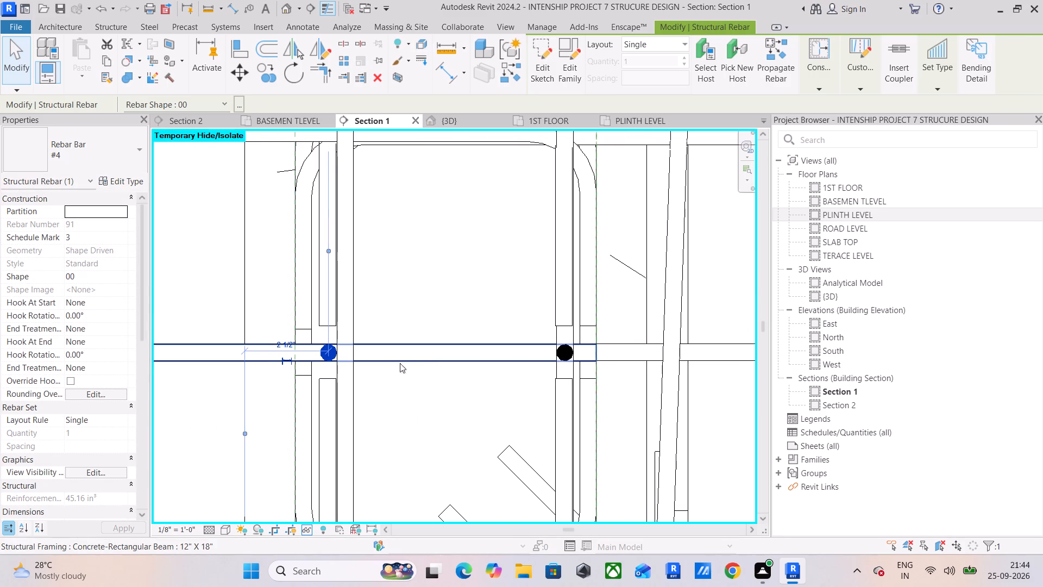
scroll(549, 333, "up", 3)
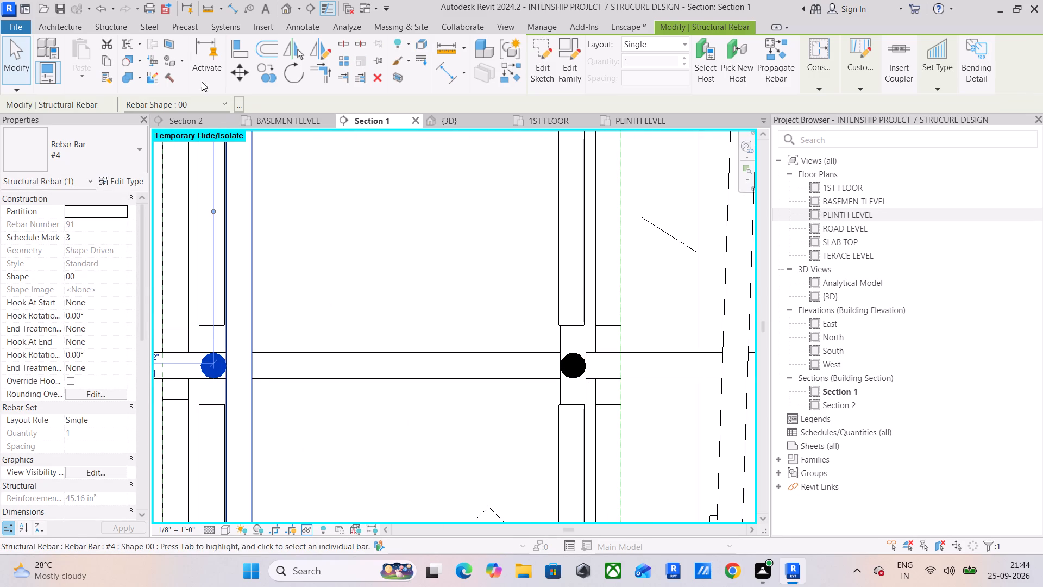
Align the moved end-on bar's centre with the vertical centreline of the Shape 02 hooked bar.
left_click(238, 41)
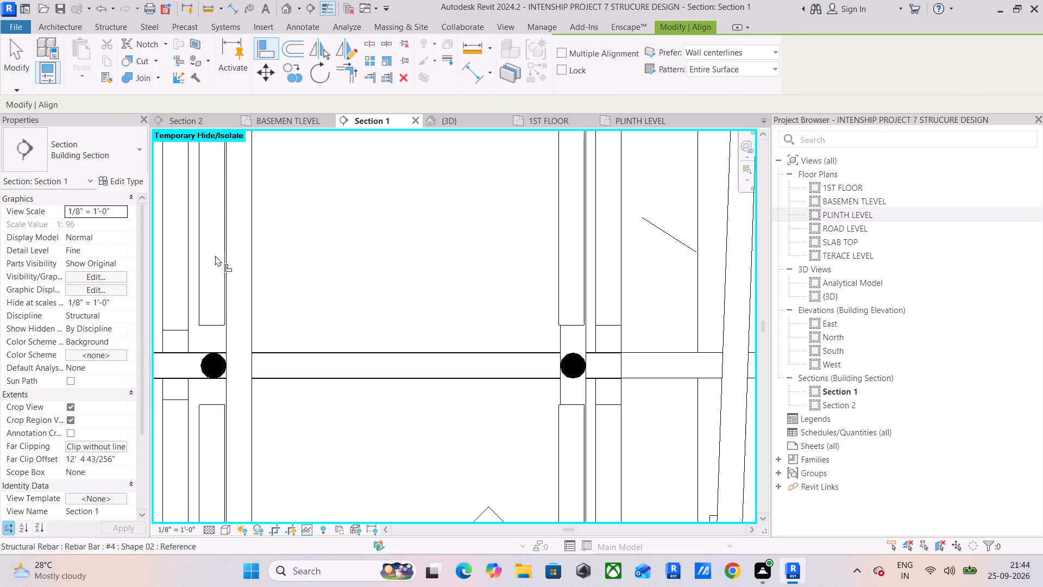
left_click(215, 255)
scroll(226, 380, "up", 11)
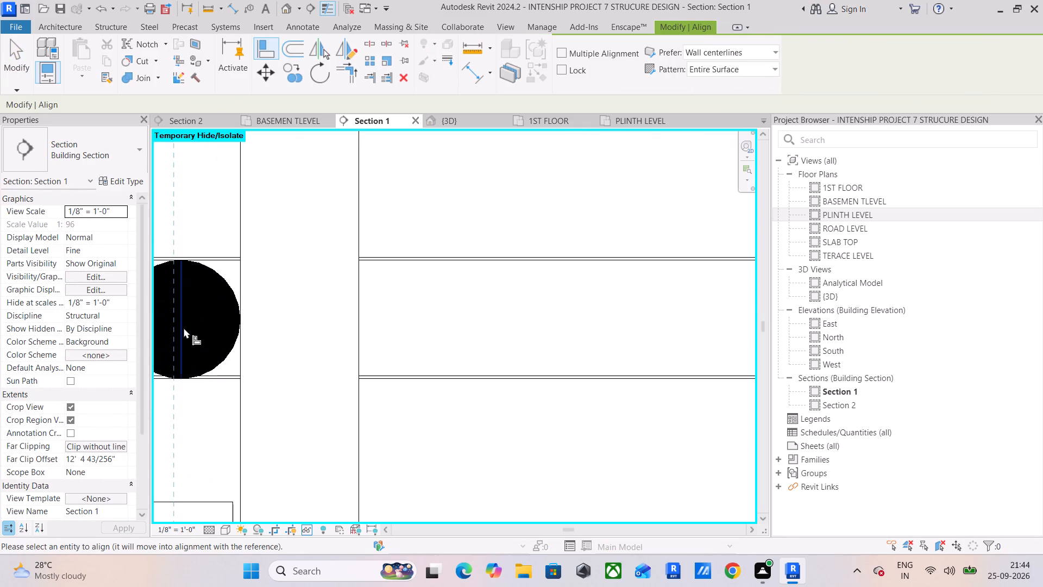
left_click(183, 329)
scroll(265, 351, "down", 11)
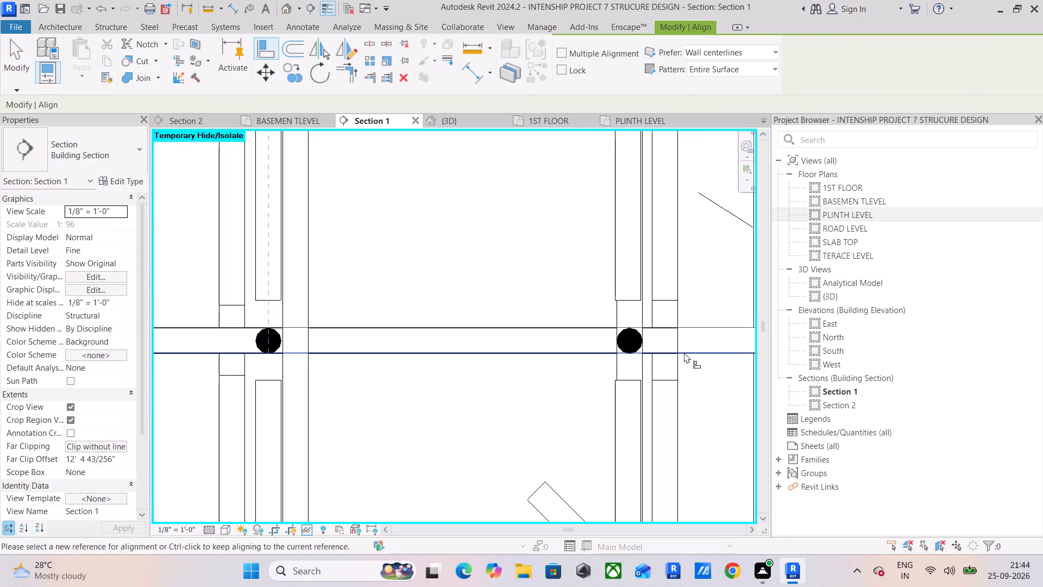
Align the same end-on bar's centre in height with the centreline of the beam's horizontal middle bar.
scroll(646, 341, "up", 10)
left_click(642, 351)
scroll(423, 354, "down", 5)
middle_click_drag(423, 354, 689, 349)
middle_click_drag(255, 351, 635, 350)
scroll(466, 349, "up", 10)
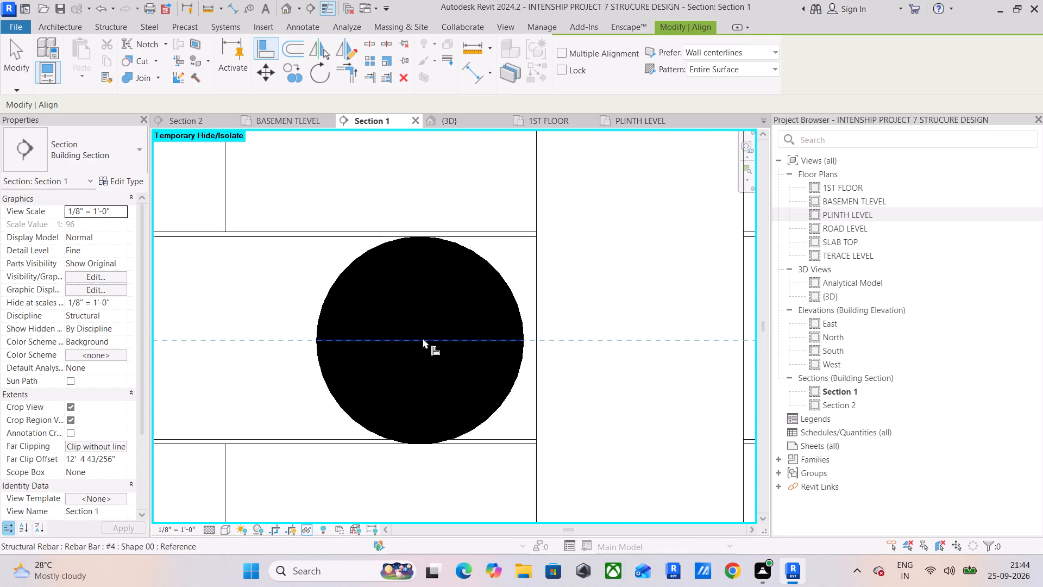
left_click(432, 334)
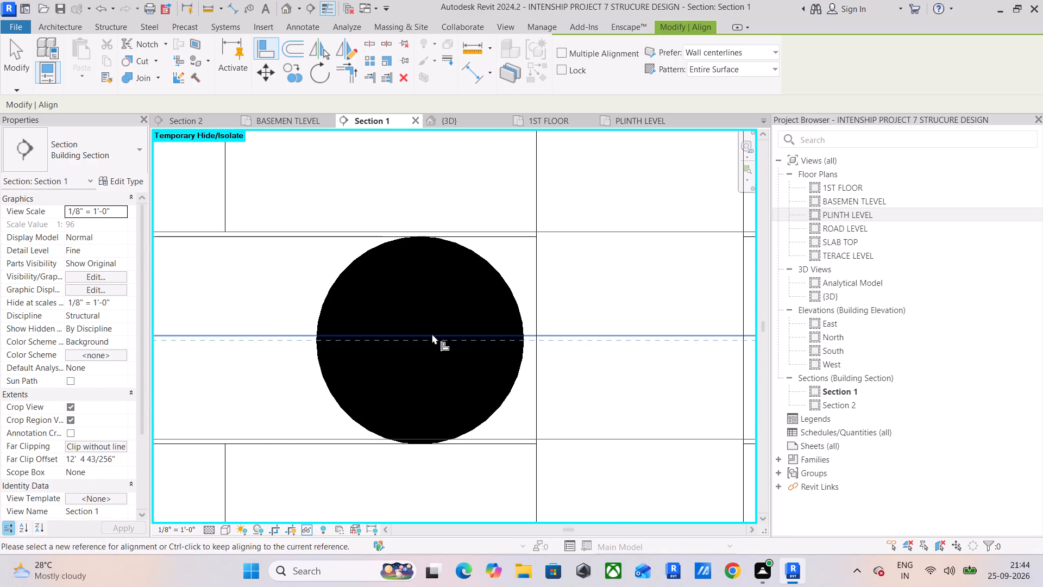
scroll(455, 365, "down", 12)
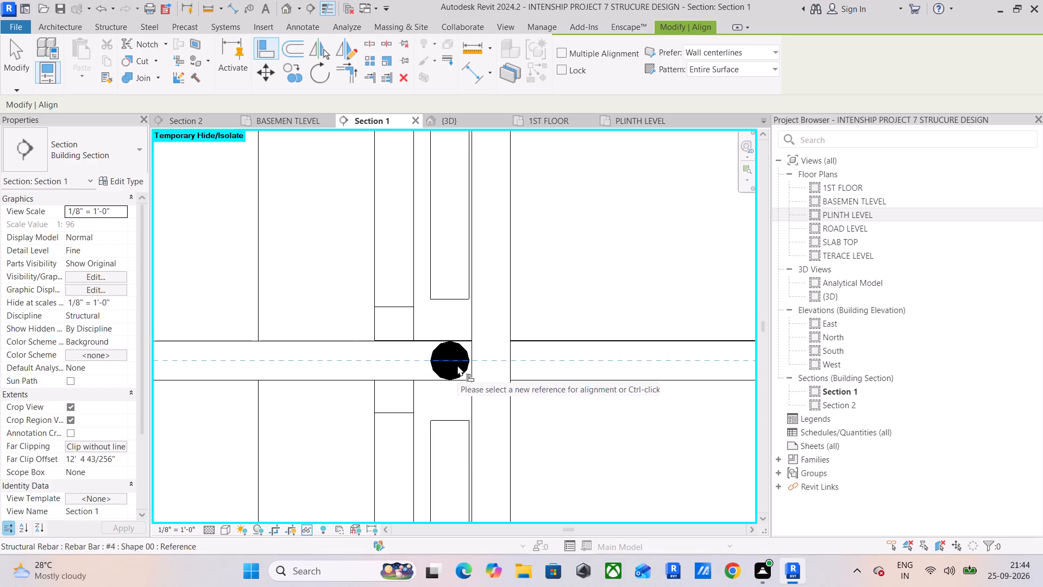
scroll(458, 305, "down", 7)
middle_click_drag(567, 279, 399, 280)
scroll(402, 282, "down", 4)
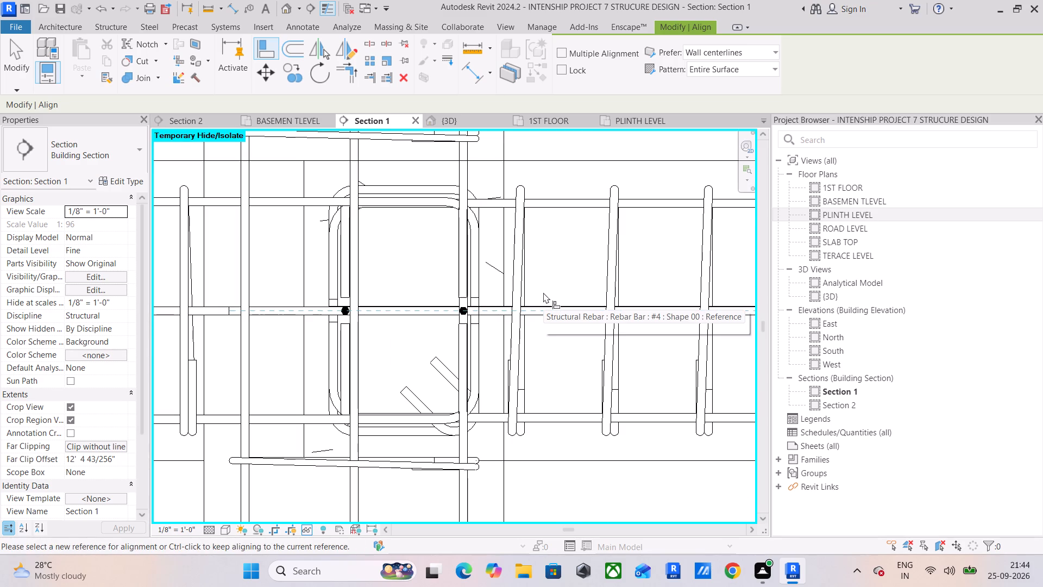
scroll(487, 275, "down", 2)
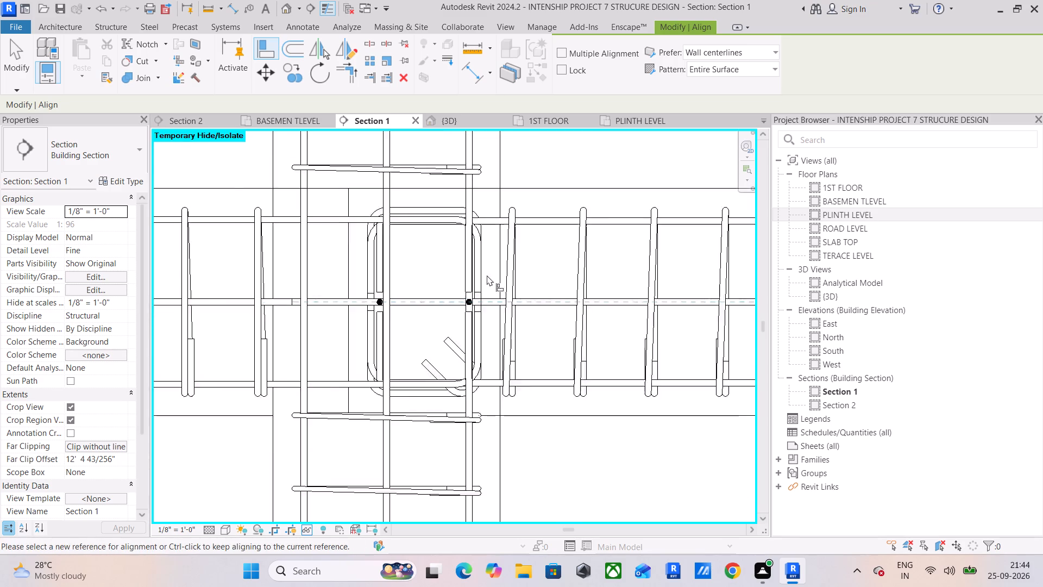
scroll(487, 275, "down", 3)
middle_click_drag(494, 272, 399, 344)
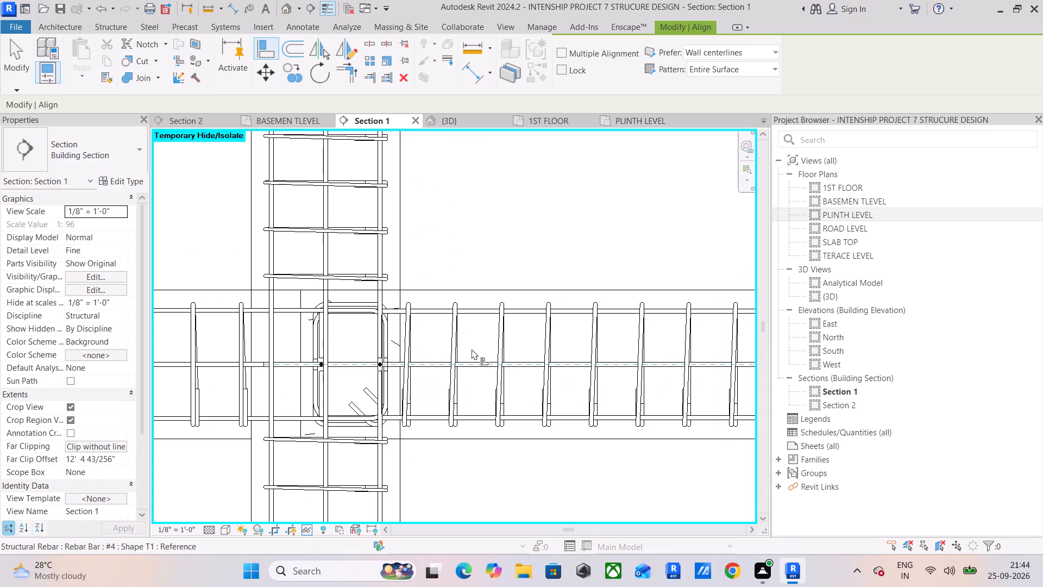
key("Escape")
key("Escape")
key("Escape")
Shorten the middle #4 Shape 00 bar at the column joint so its end stops near the outer edge of the transverse beam's stirrup.
scroll(545, 335, "down", 2)
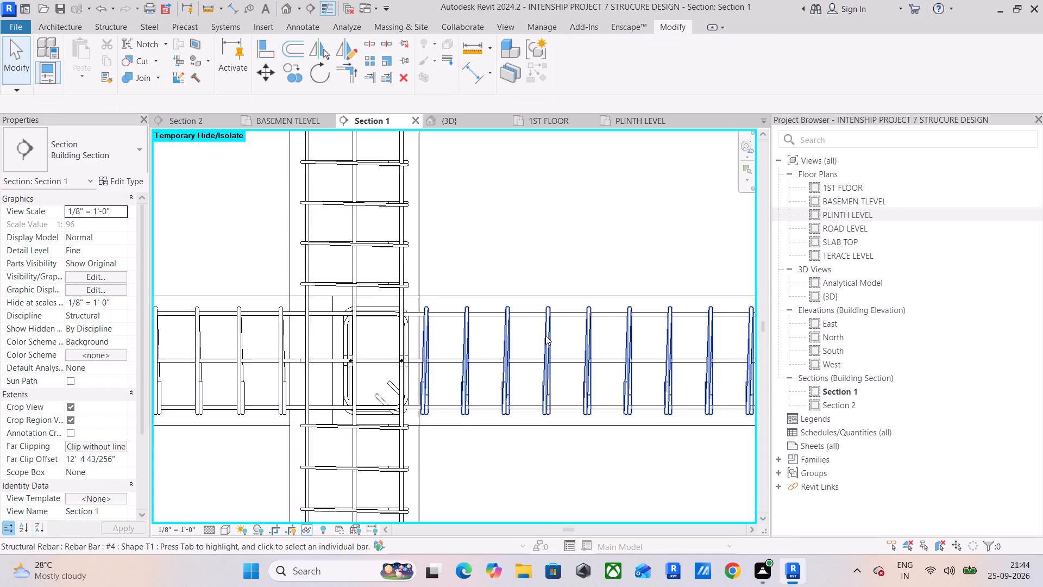
scroll(545, 335, "down", 3)
middle_click_drag(546, 335, 448, 329)
scroll(448, 329, "up", 1)
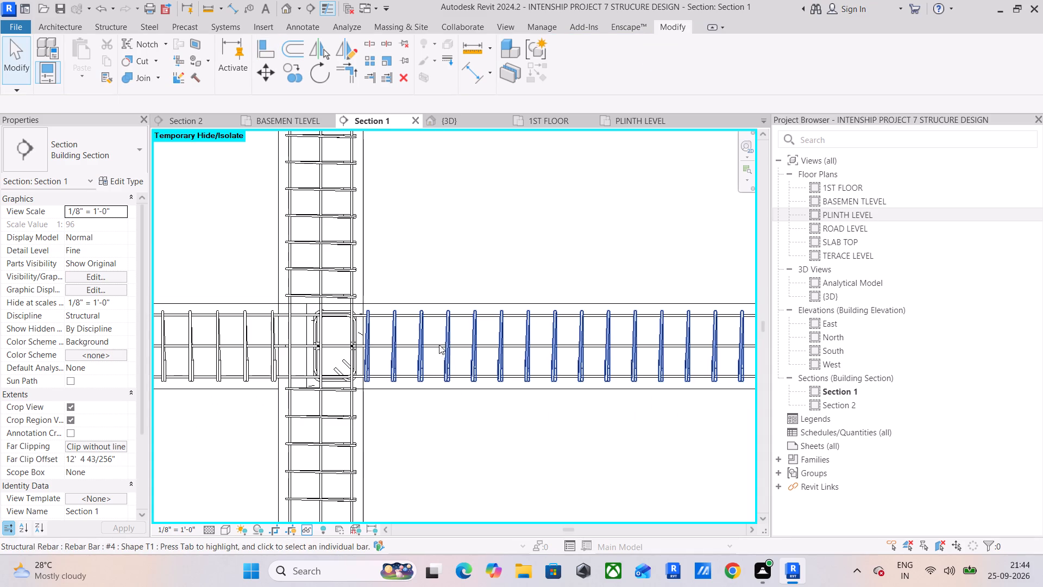
scroll(282, 345, "up", 10)
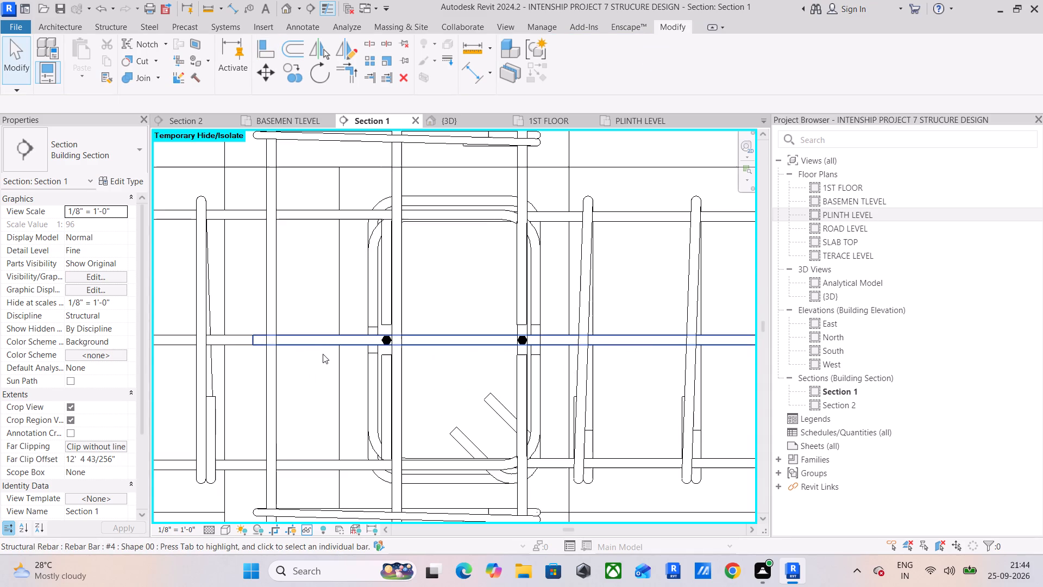
left_click(318, 346)
scroll(286, 363, "down", 6)
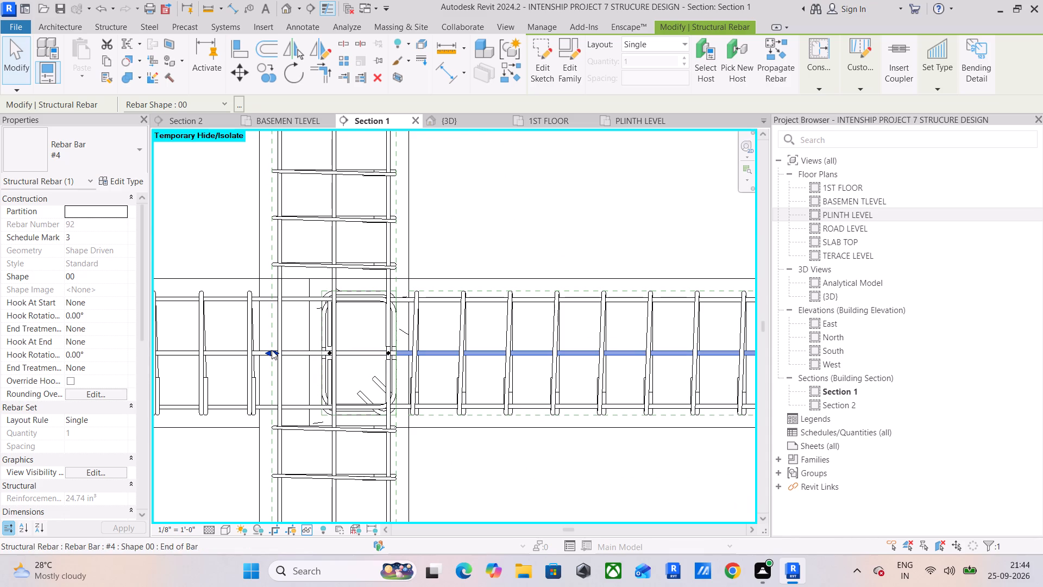
left_click_drag(272, 350, 363, 363)
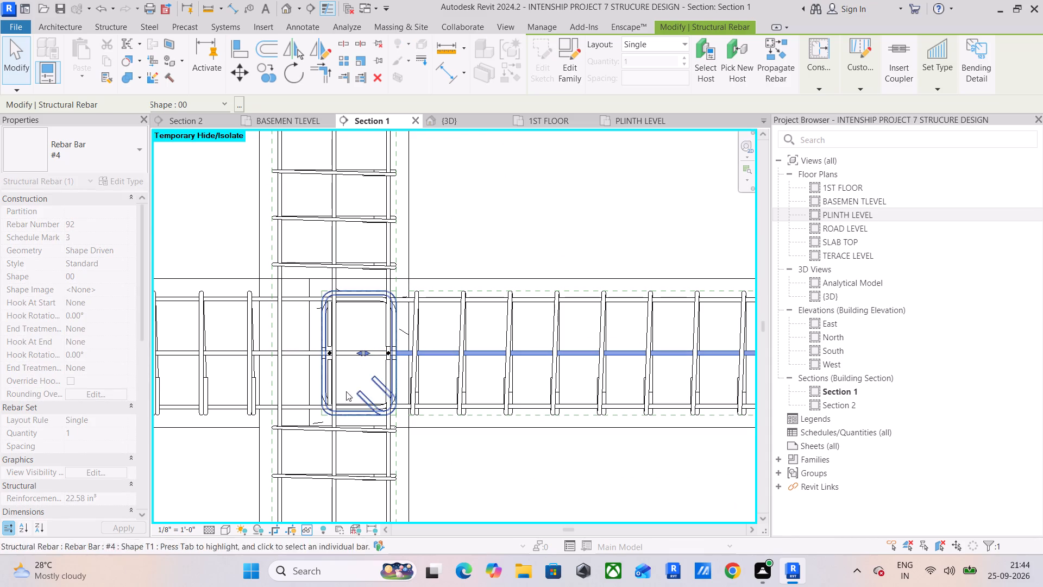
left_click(284, 352)
scroll(383, 356, "up", 4)
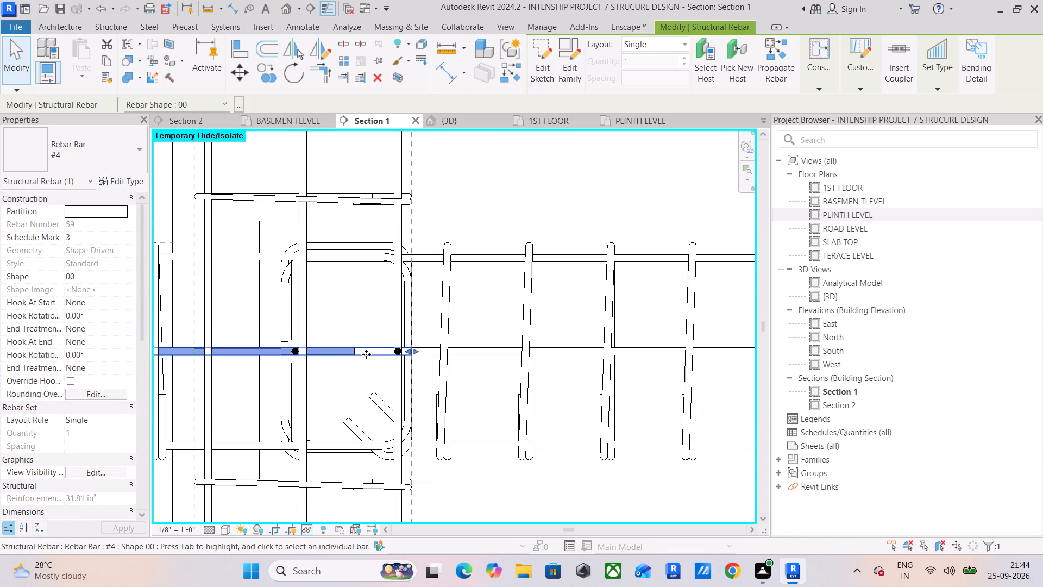
left_click(353, 378)
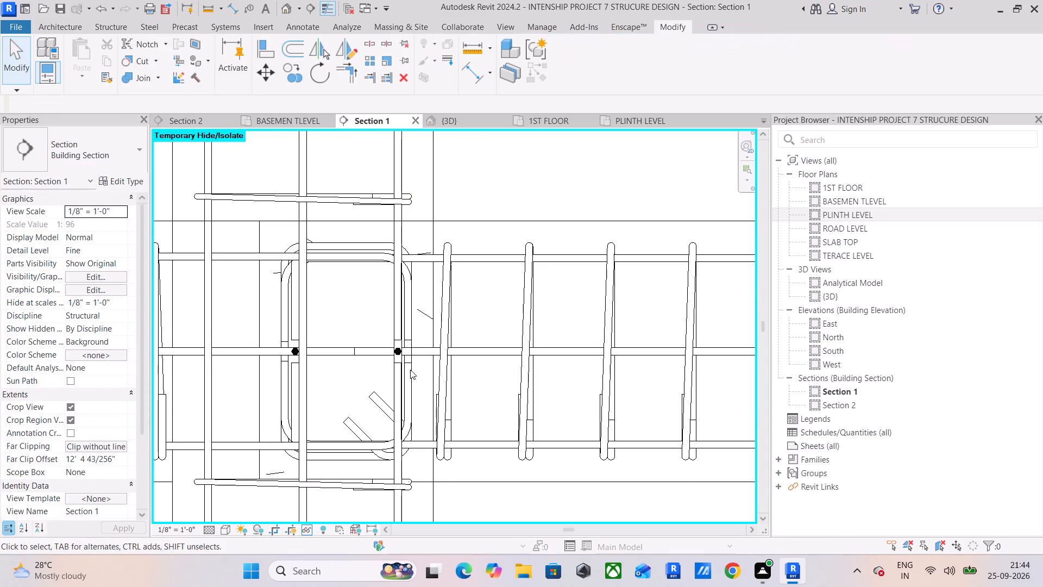
left_click(485, 355)
left_click_drag(352, 353, 306, 354)
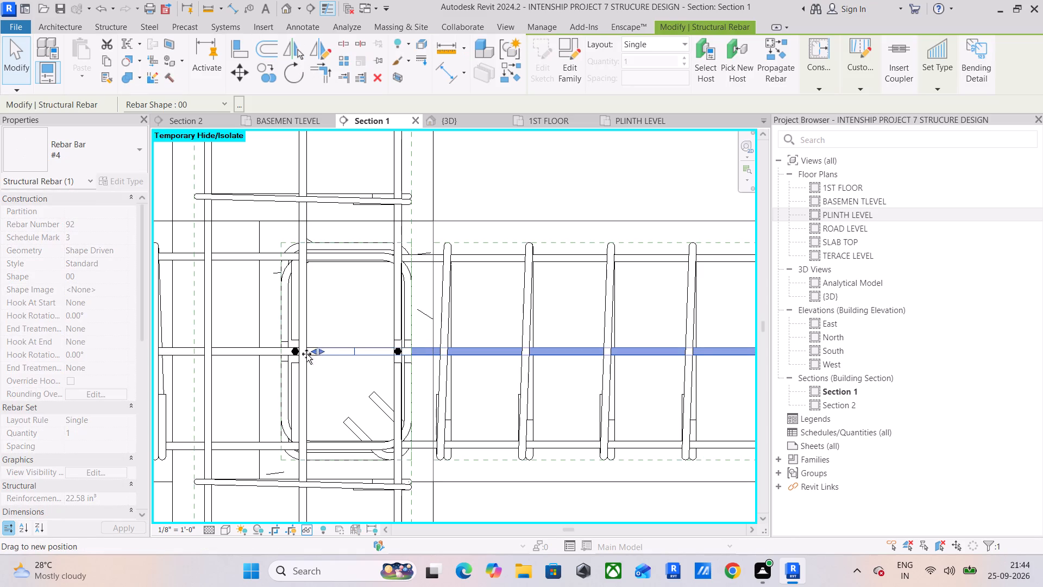
left_click_drag(306, 354, 282, 355)
scroll(278, 358, "up", 10)
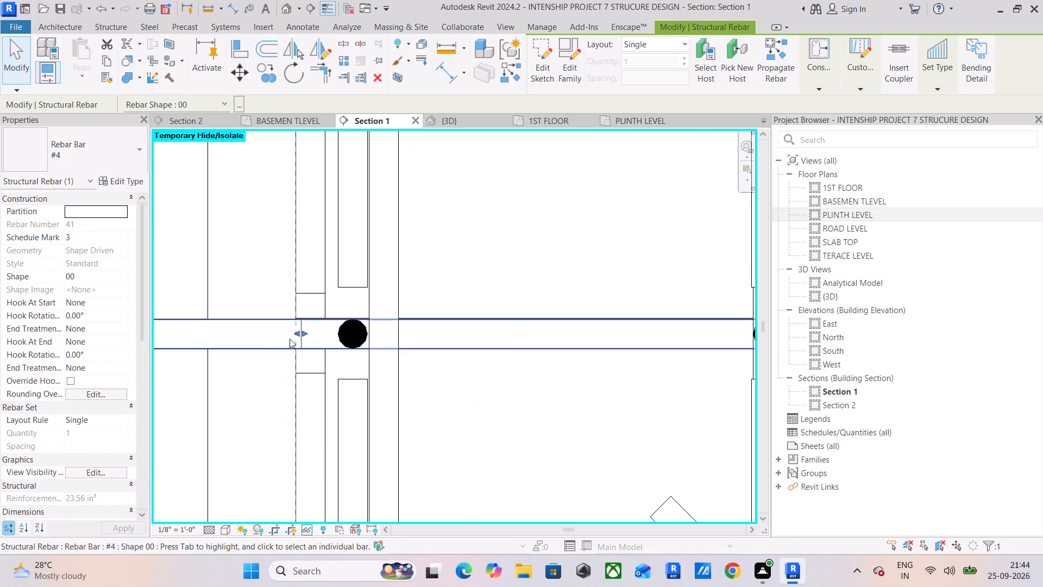
left_click_drag(296, 334, 297, 342)
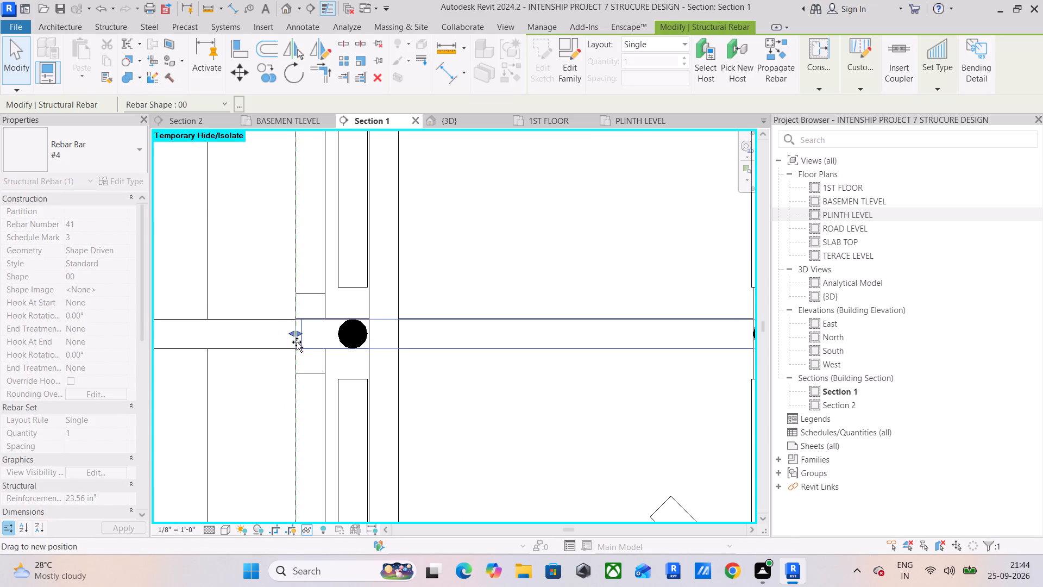
left_click_drag(297, 342, 297, 346)
left_click(272, 280)
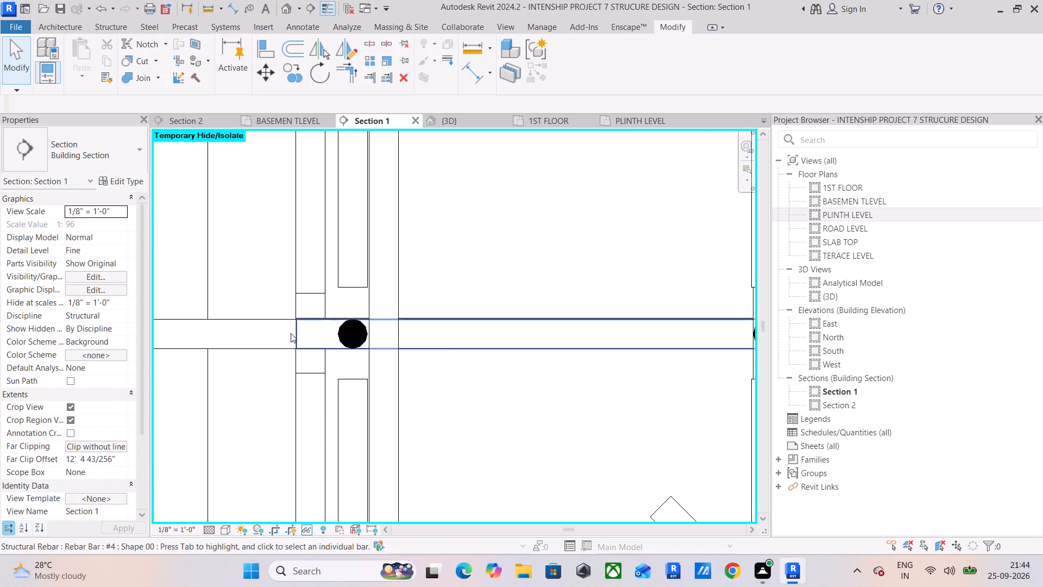
Align the shortened bar's end exactly with the outer edge of the transverse beam's stirrup.
scroll(293, 332, "up", 10)
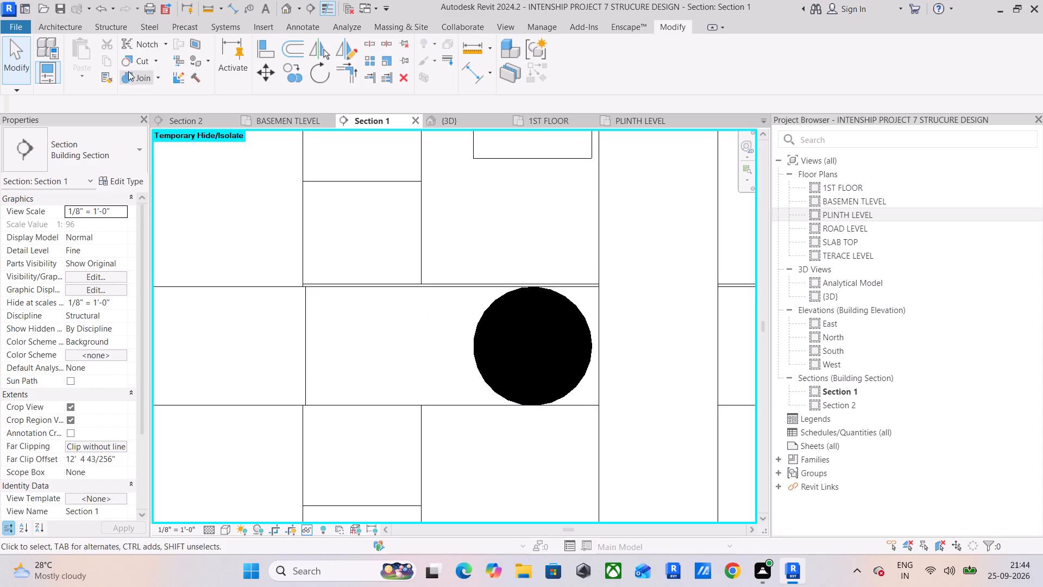
left_click(262, 50)
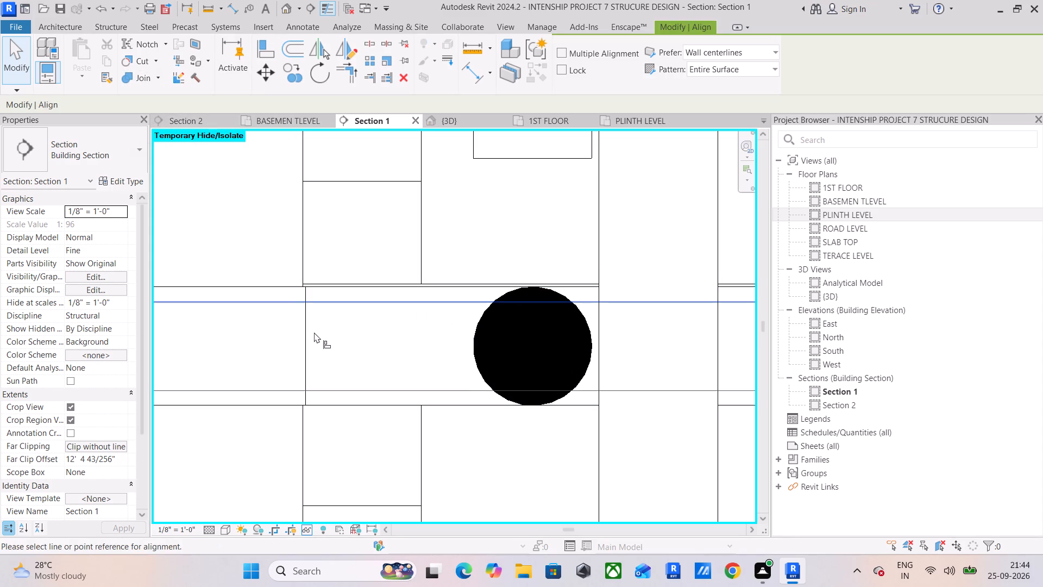
left_click(300, 264)
left_click(304, 315)
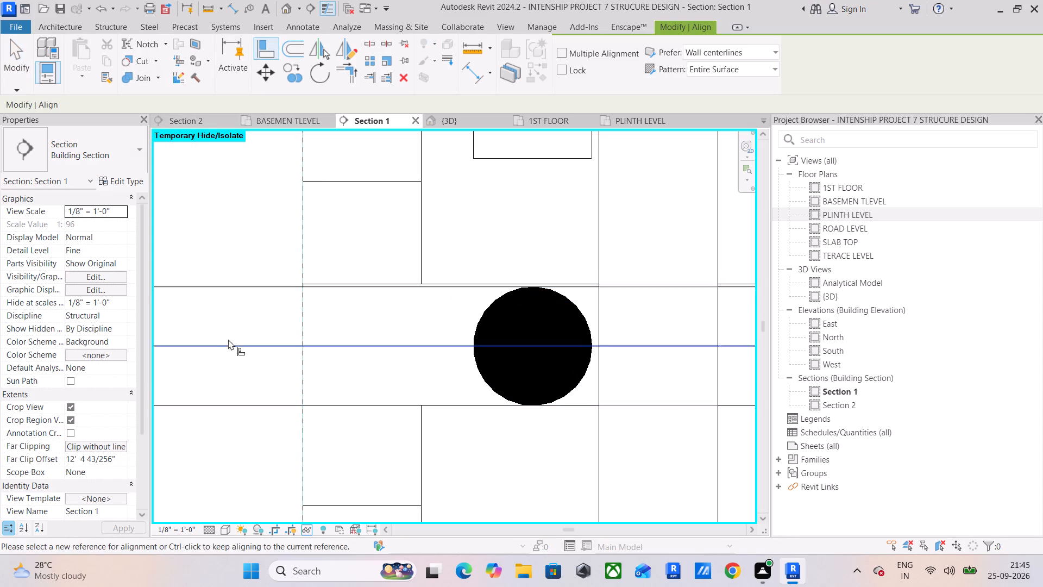
left_click(14, 65)
Align the upper edge of the closely overlapping middle bar with the shortened #4 bar's upper edge.
scroll(358, 365, "down", 7)
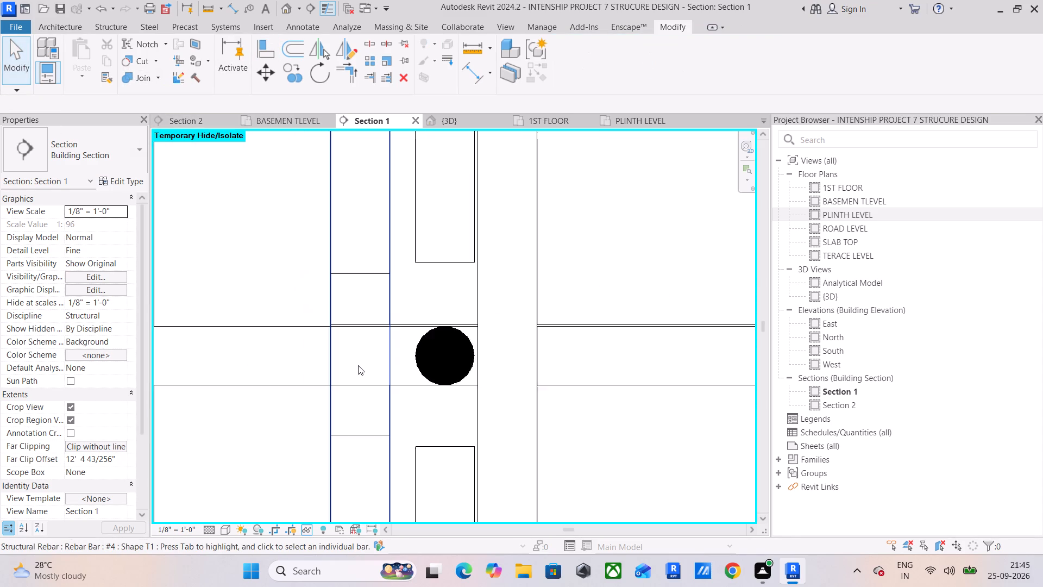
scroll(358, 365, "down", 4)
scroll(450, 356, "up", 9)
scroll(394, 332, "up", 3)
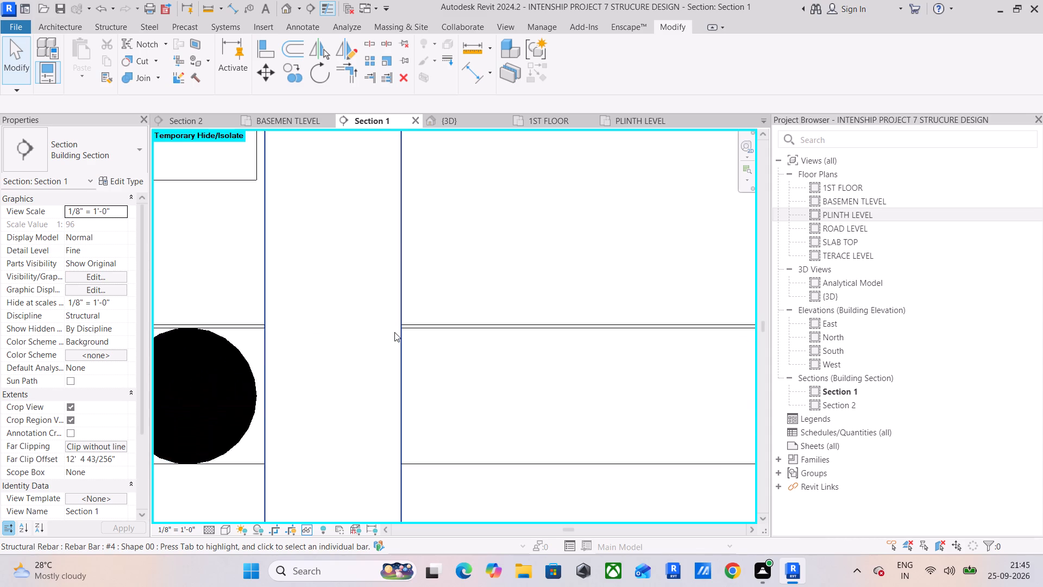
scroll(394, 332, "up", 2)
left_click(428, 329)
scroll(423, 336, "down", 9)
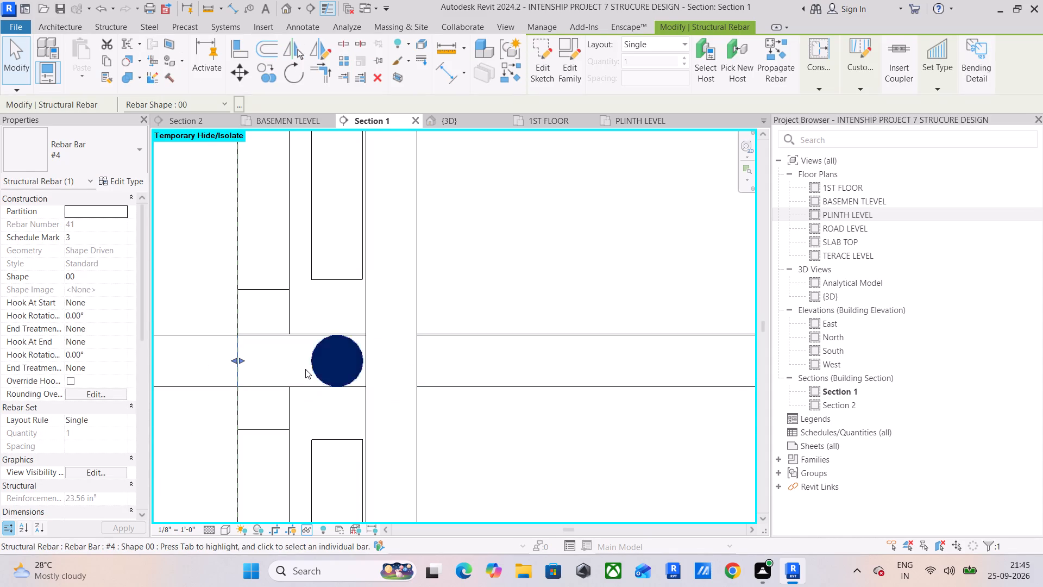
scroll(489, 317, "up", 2)
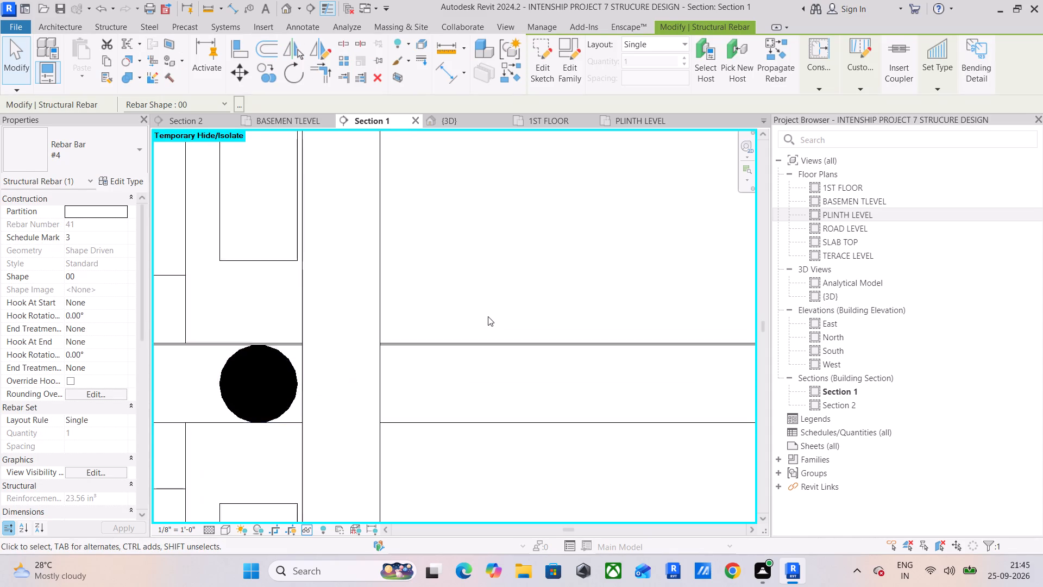
scroll(488, 316, "up", 8)
left_click(243, 51)
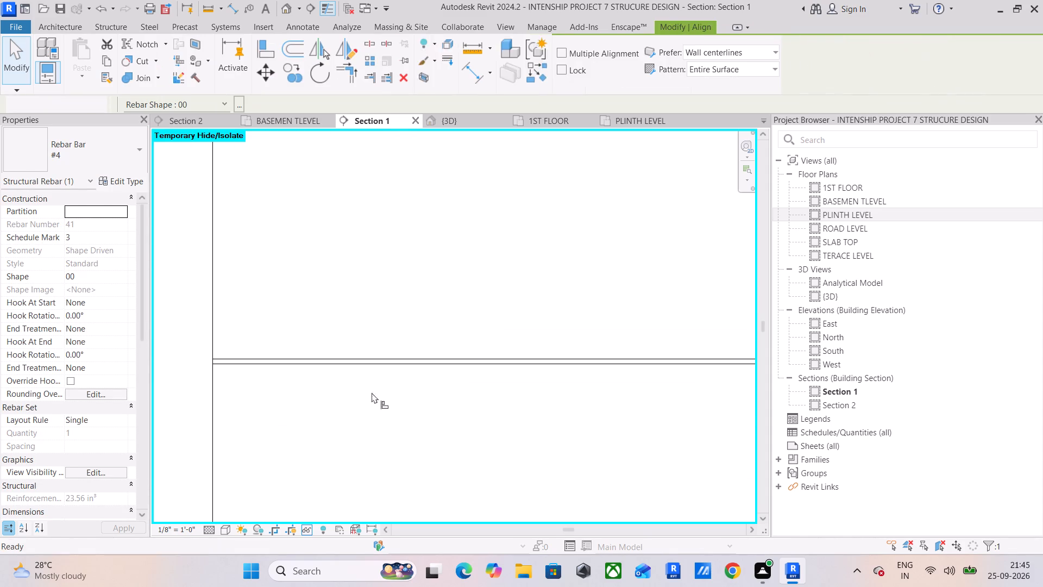
left_click(366, 370)
left_click(370, 356)
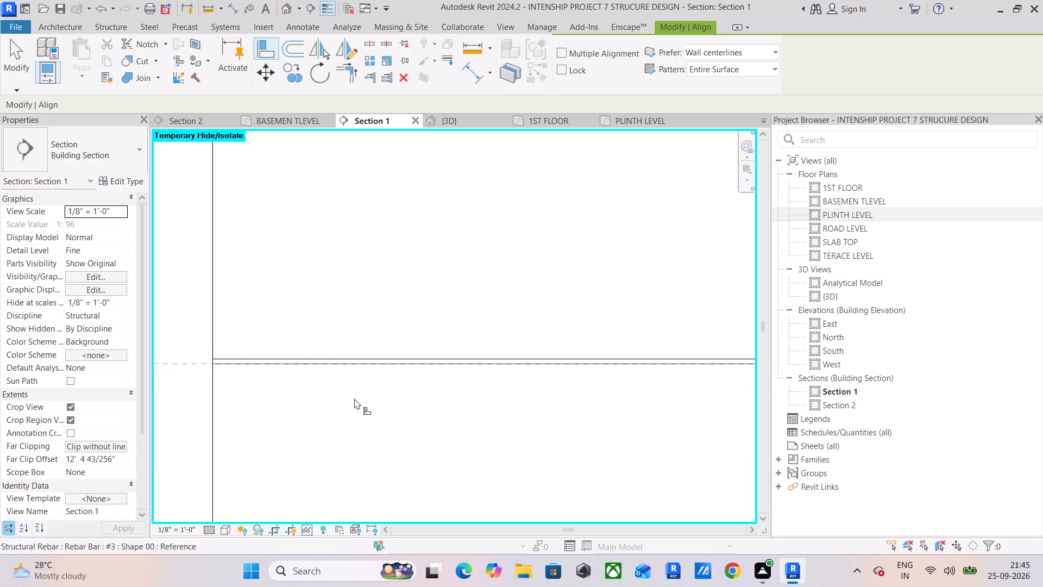
scroll(354, 398, "down", 11)
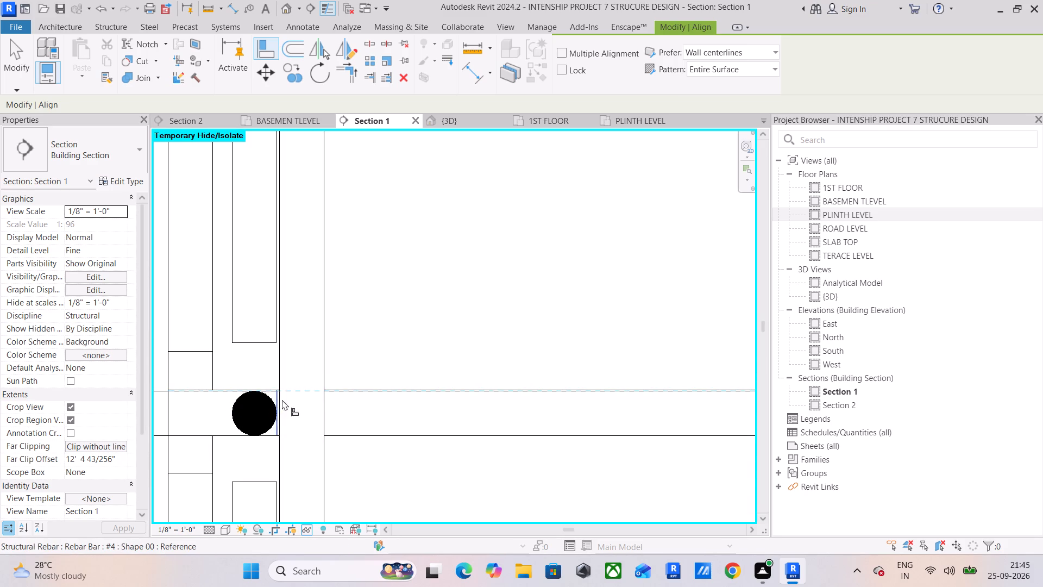
middle_click_drag(286, 401, 507, 401)
scroll(470, 426, "down", 5)
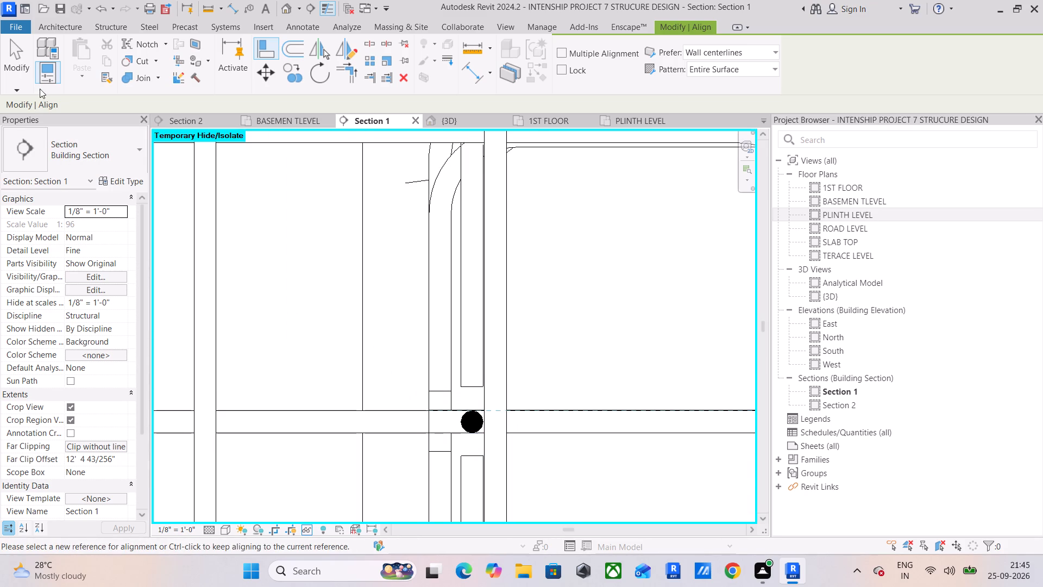
left_click(19, 67)
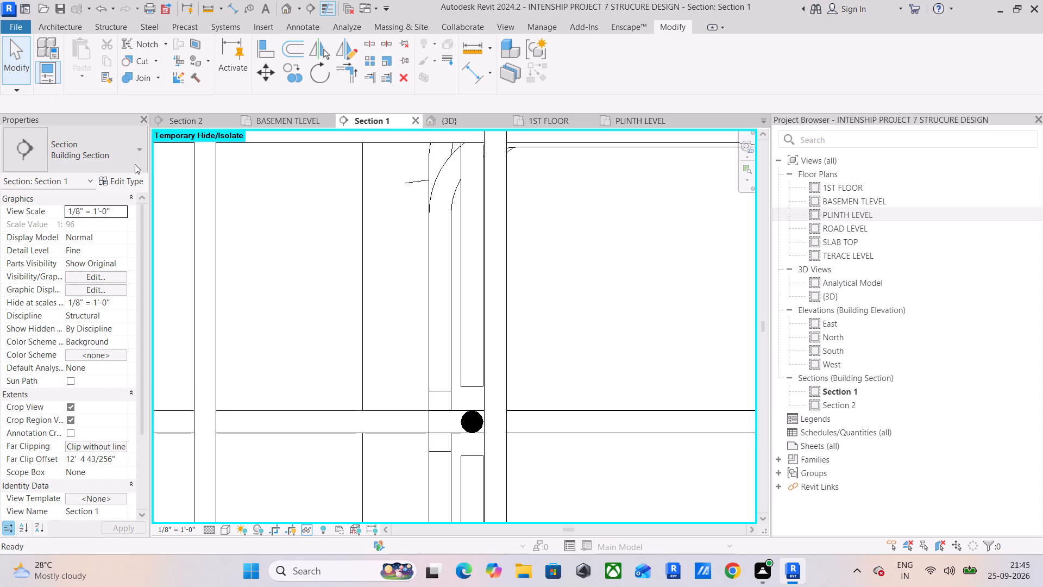
Examine the #4 Shape 02 hooked bar and the Shape T1 stirrup set around the column joint.
scroll(169, 149, "down", 5)
middle_click_drag(338, 236, 352, 352)
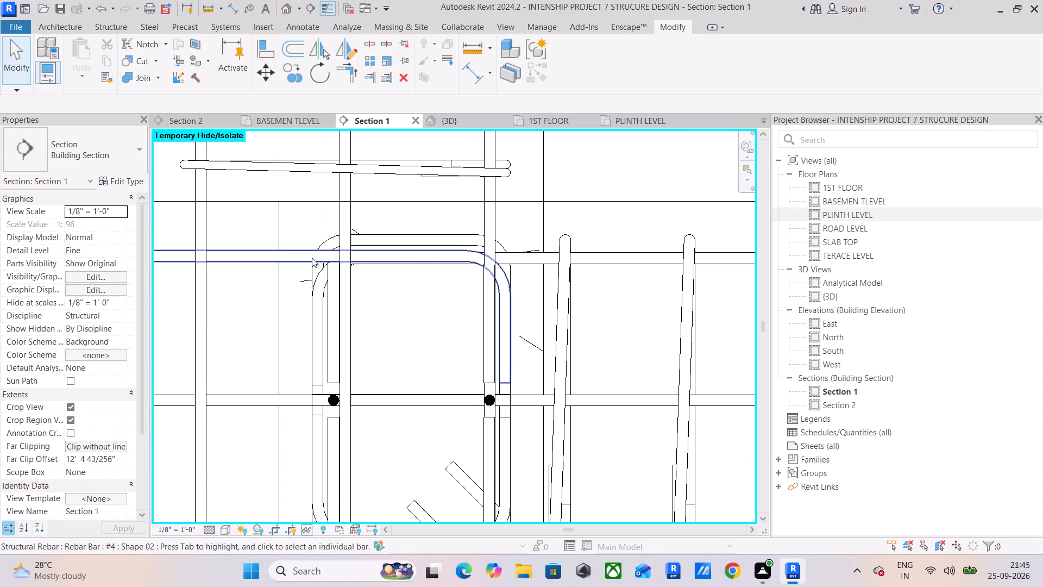
scroll(301, 272, "up", 5)
left_click(332, 301)
scroll(369, 338, "down", 6)
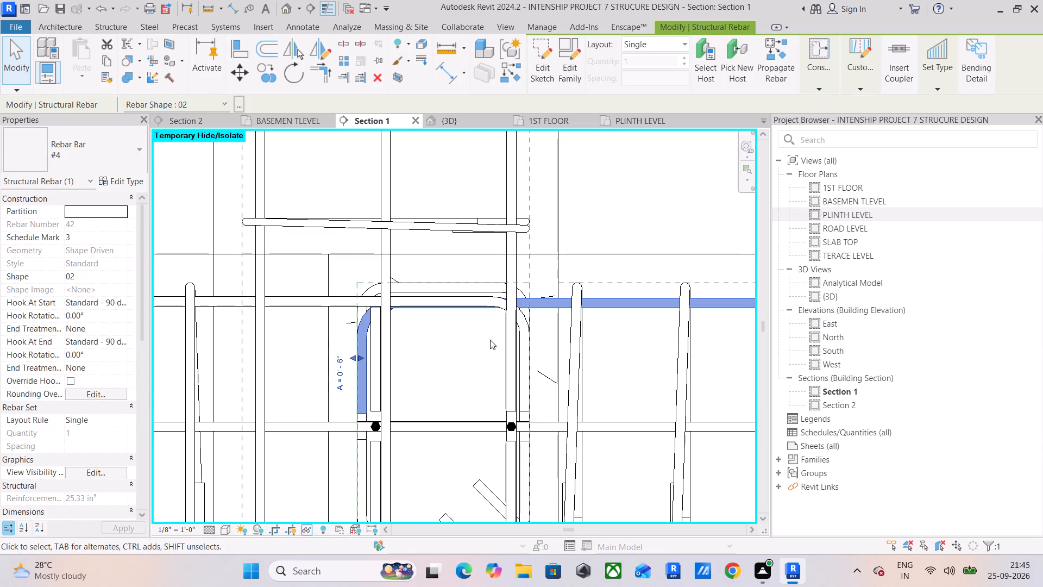
left_click(525, 334)
left_click(486, 290)
scroll(456, 320, "down", 3)
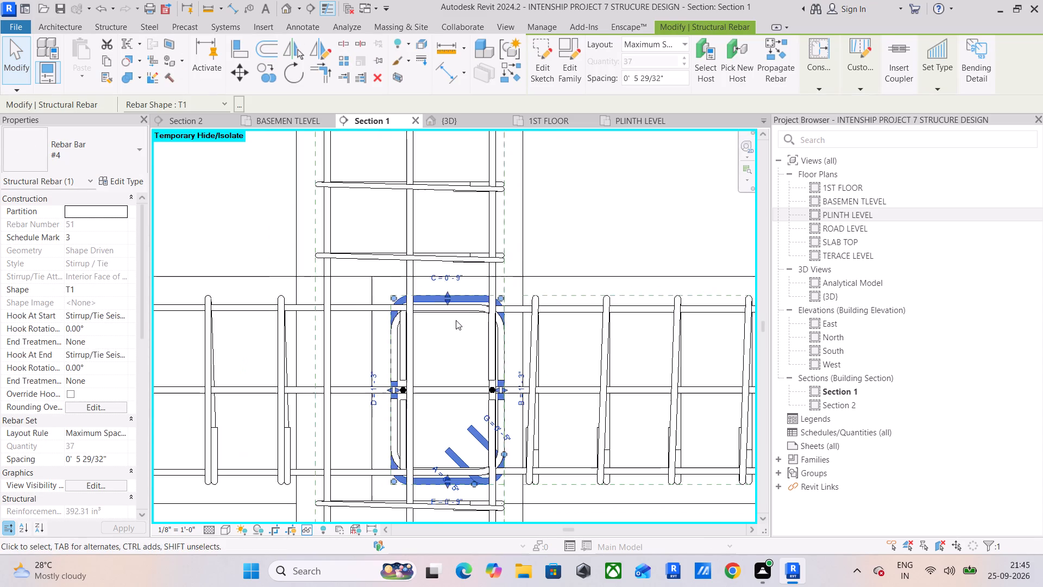
left_click(453, 328)
left_click(341, 352)
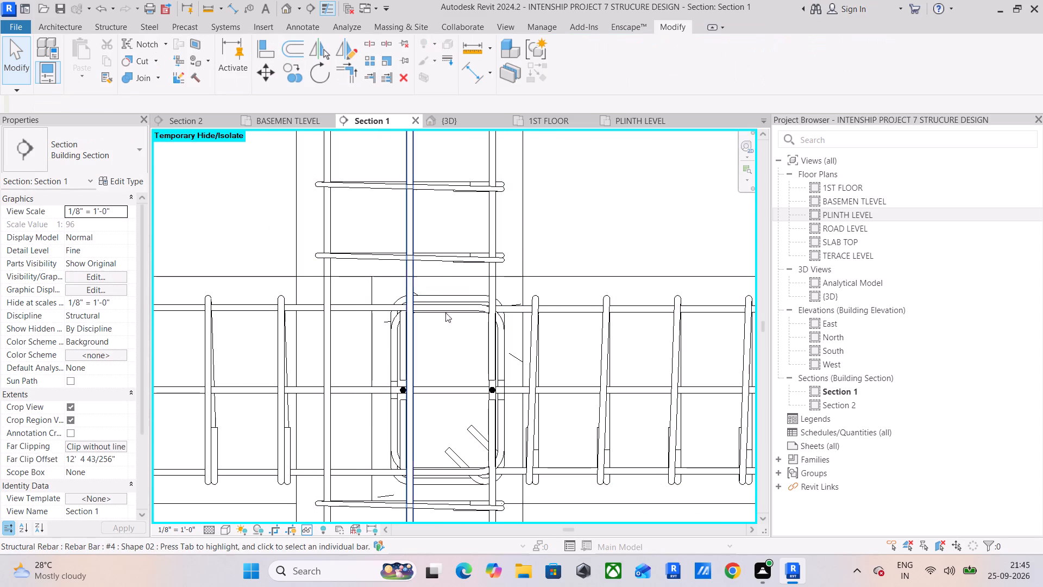
scroll(372, 207, "down", 6)
In the 3D view, propagate the 12" x 18" cantilever beam's rebar to the unreinforced transverse beam meeting the same column, aligned by host.
left_click(454, 121)
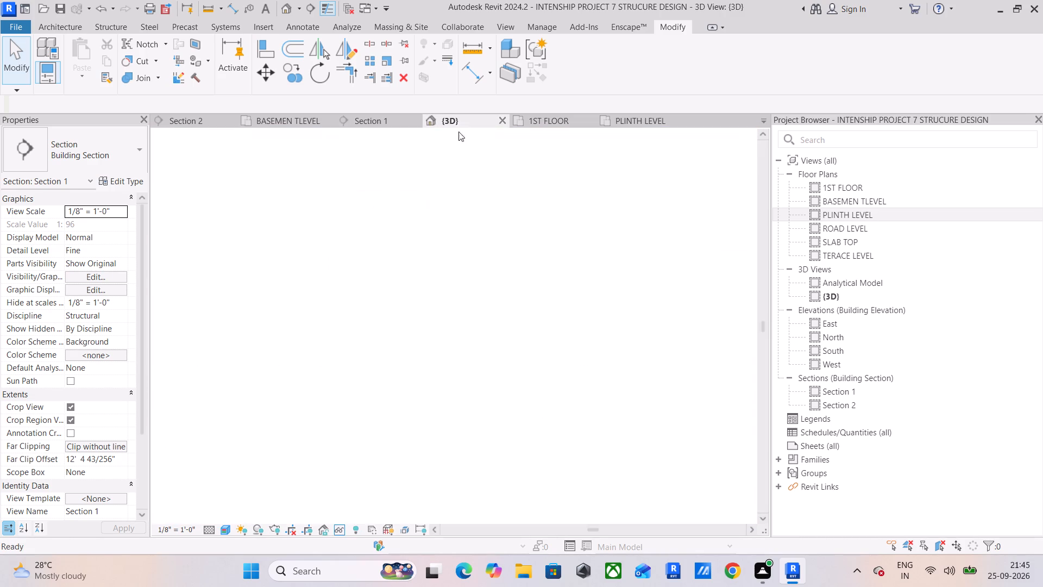
scroll(465, 273, "down", 12)
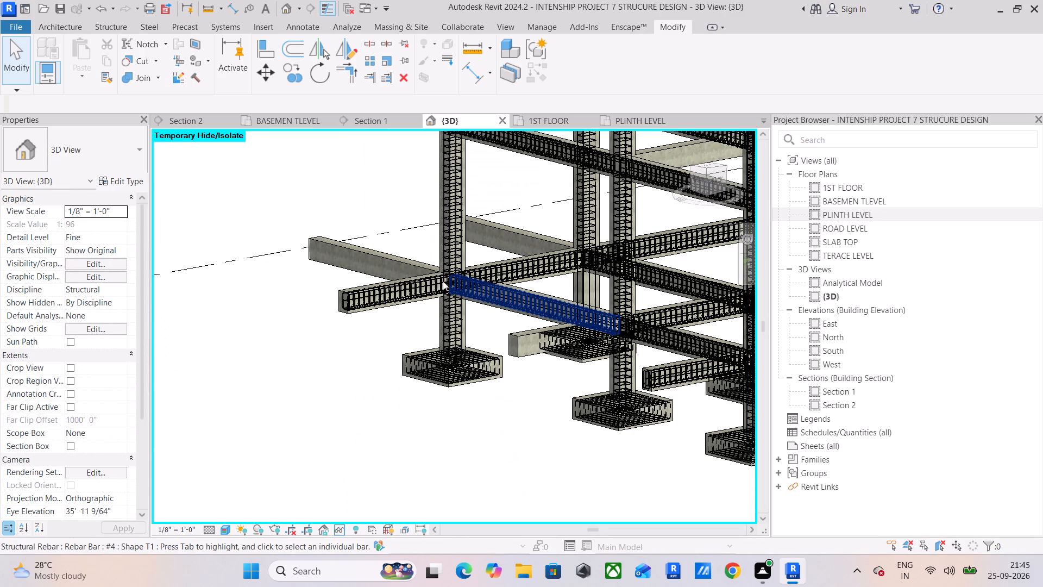
scroll(369, 295, "up", 9)
left_click(374, 265)
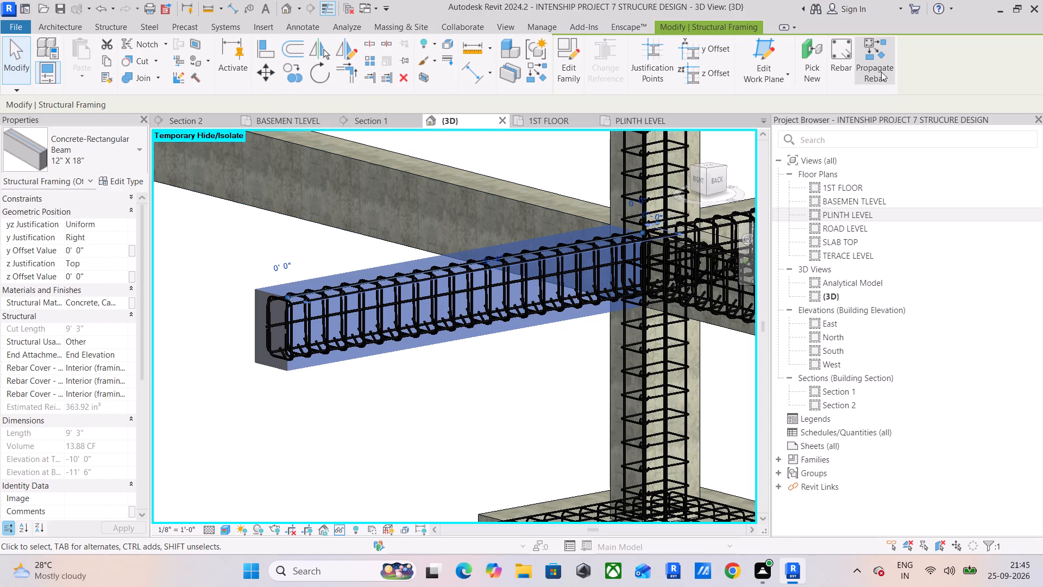
left_click(883, 68)
left_click(501, 197)
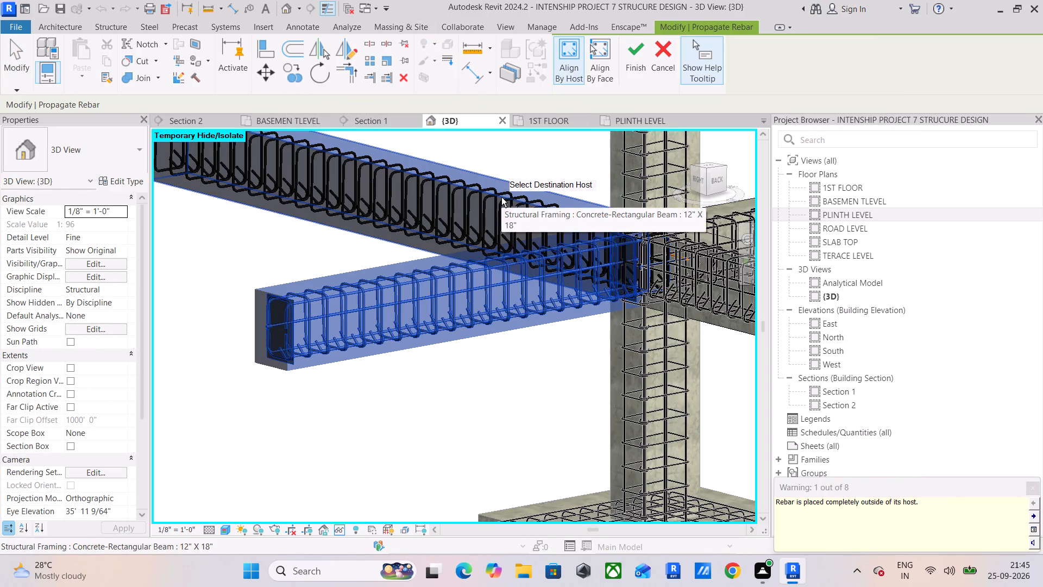
left_click(1032, 489)
left_click(633, 49)
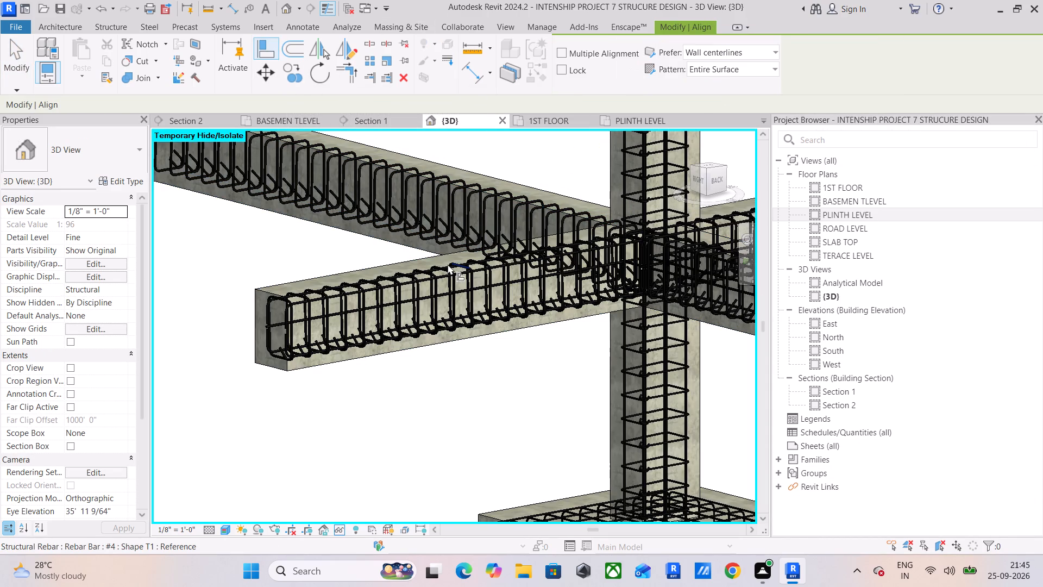
Look through Section 1, the BASEMEN TLEVEL plan and the 3D view for beams near the cantilever joint still lacking reinforcement.
left_click(349, 124)
scroll(431, 267, "down", 11)
middle_click_drag(443, 269, 786, 243)
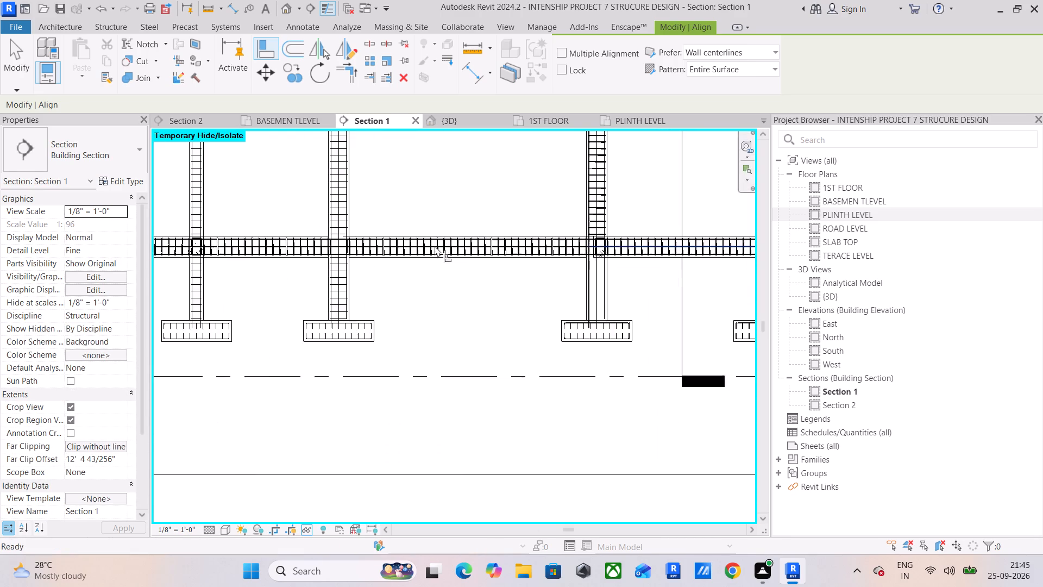
scroll(414, 246, "down", 5)
middle_click_drag(393, 248, 612, 256)
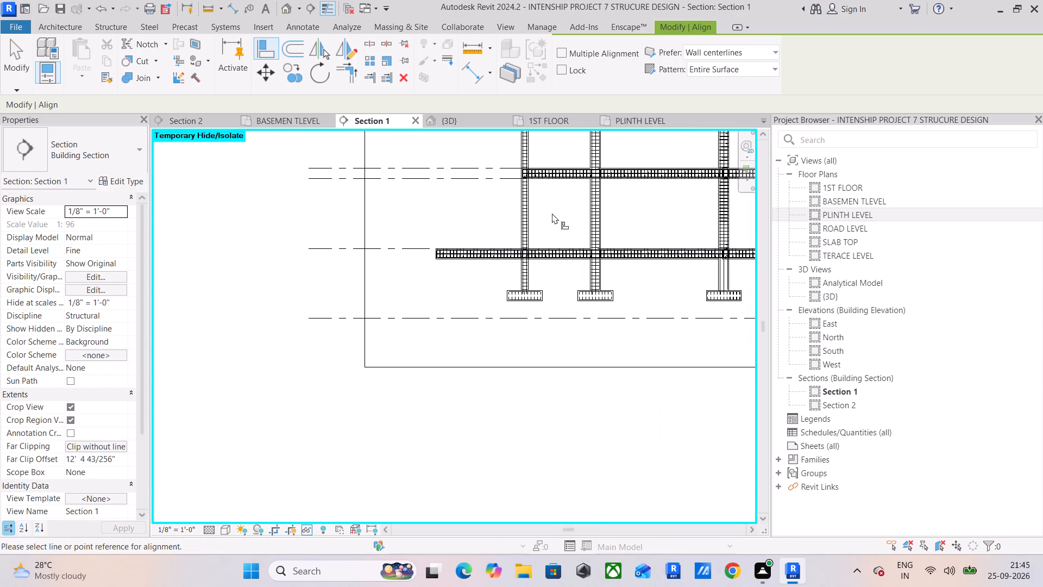
left_click(266, 123)
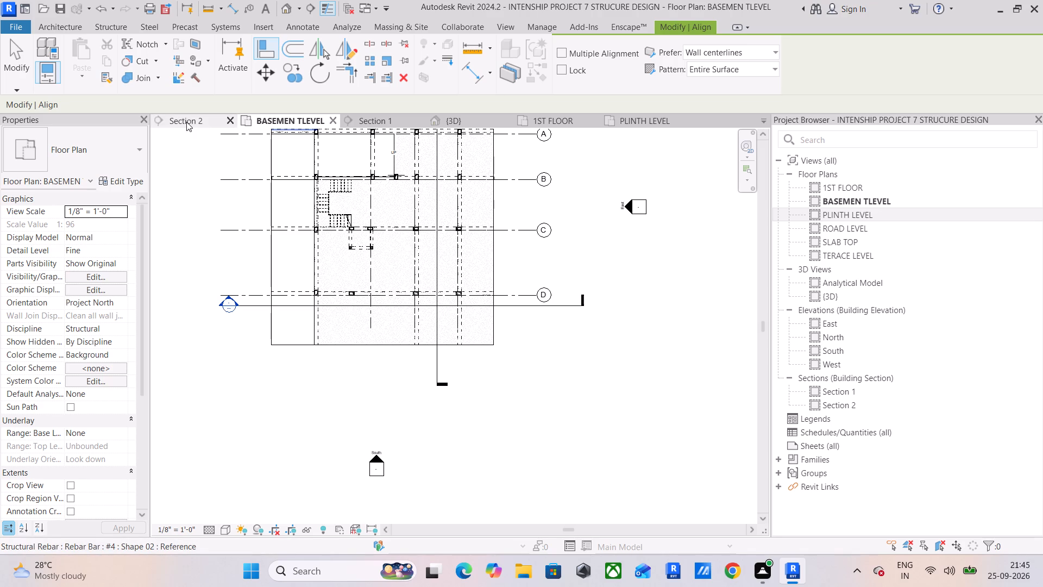
left_click(451, 122)
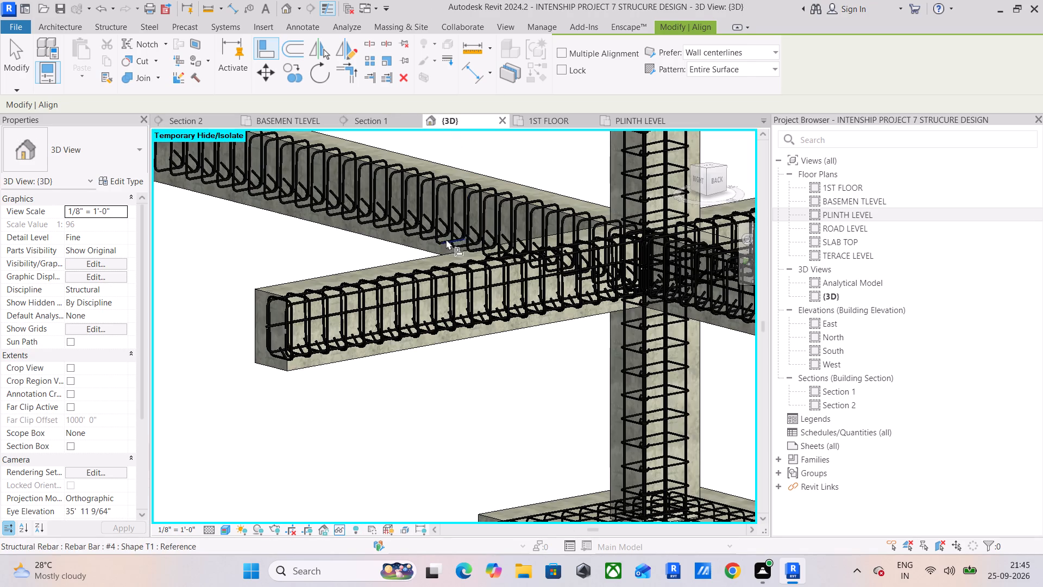
middle_click_drag(446, 239, 493, 295)
scroll(497, 282, "down", 13)
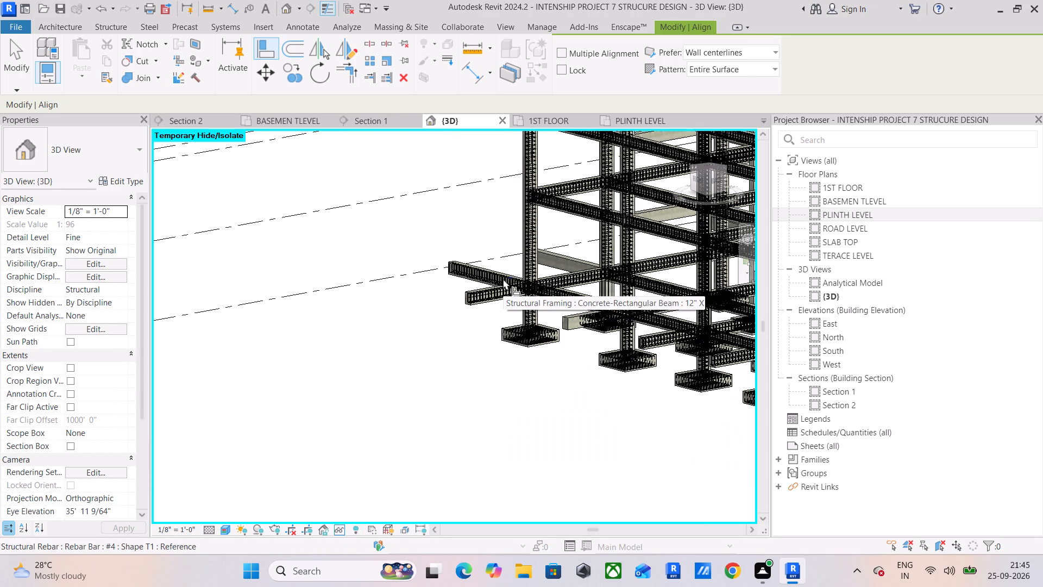
middle_click_drag(536, 291, 373, 267)
scroll(432, 275, "down", 4)
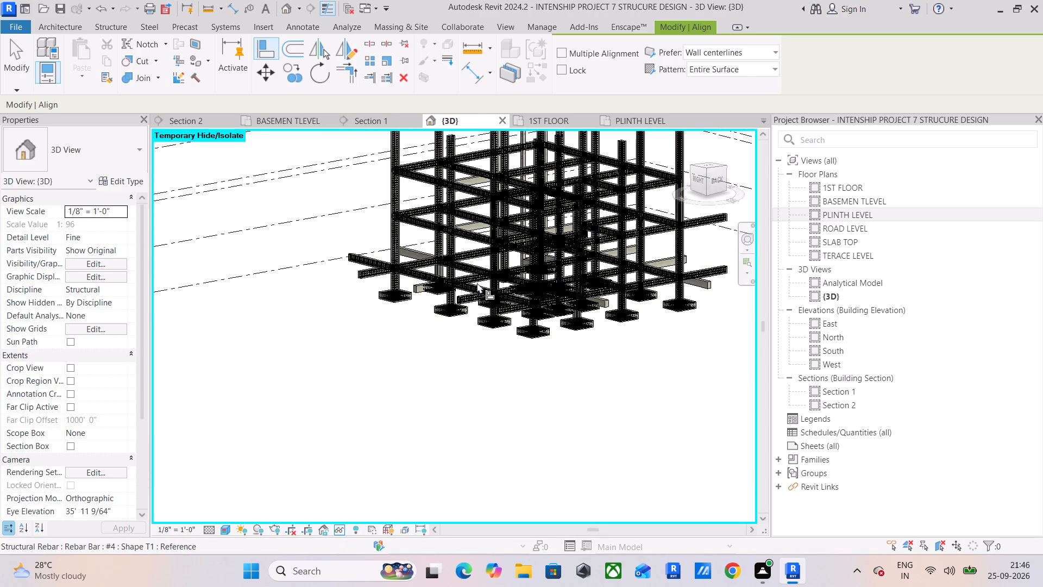
scroll(425, 271, "up", 4)
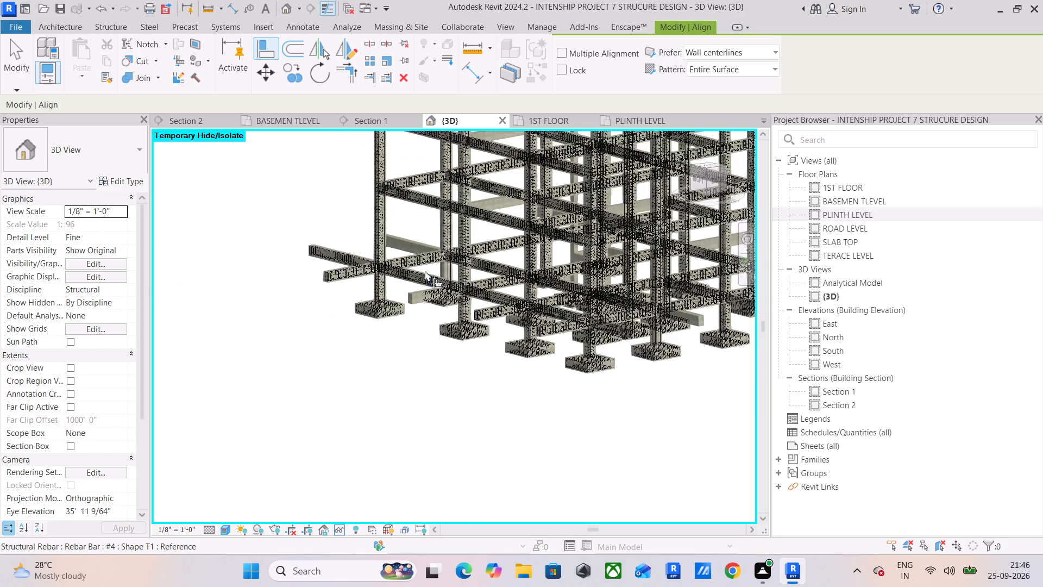
scroll(425, 271, "up", 1)
middle_click_drag(353, 285, 424, 327)
scroll(389, 279, "up", 10)
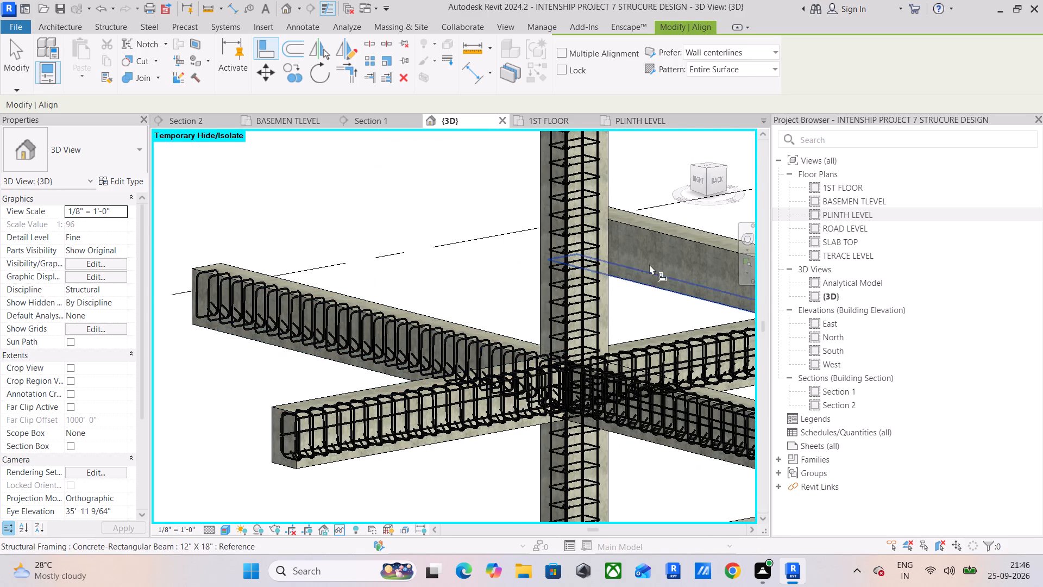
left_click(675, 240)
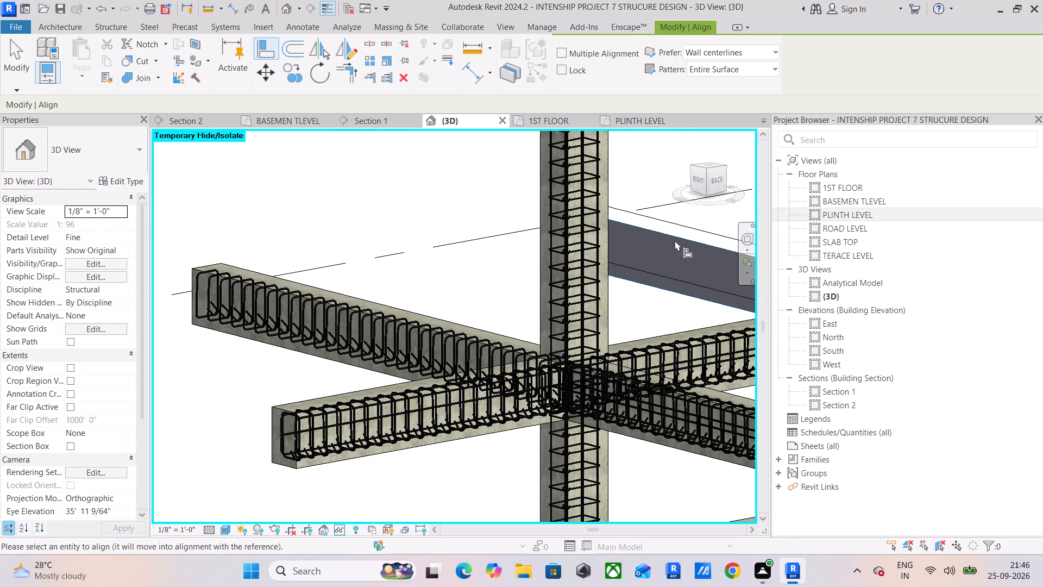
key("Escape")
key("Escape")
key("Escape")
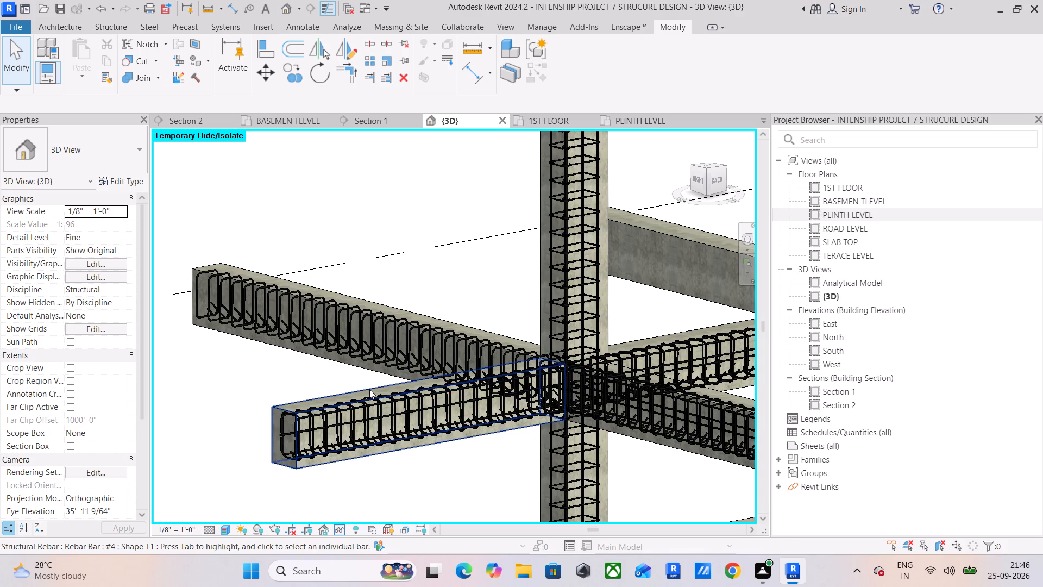
Propagate the short 12" x 18" cantilever beam's rebar to the unreinforced beam behind the column, aligned by host.
left_click(369, 389)
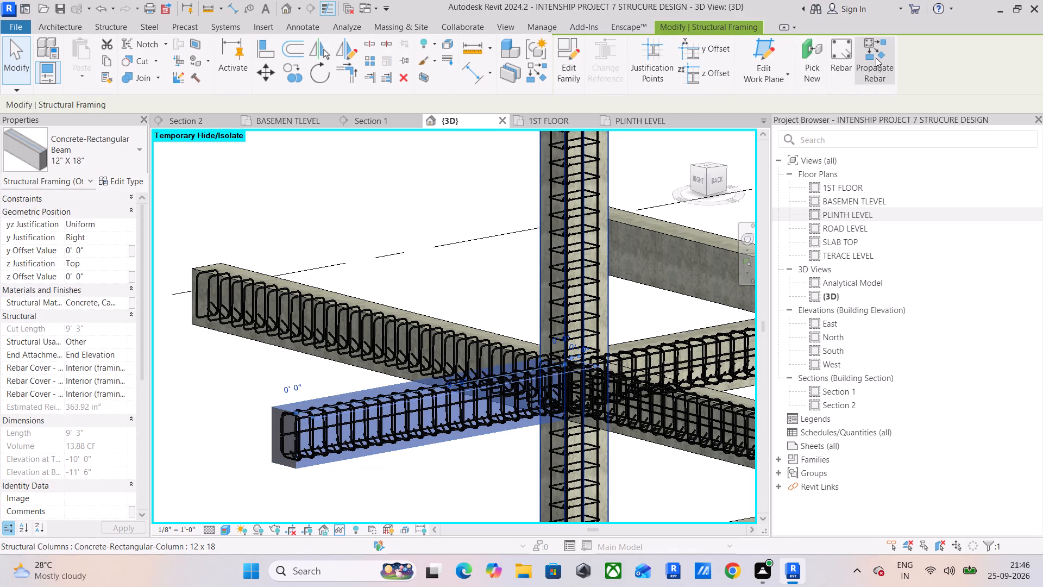
left_click(876, 59)
left_click(690, 241)
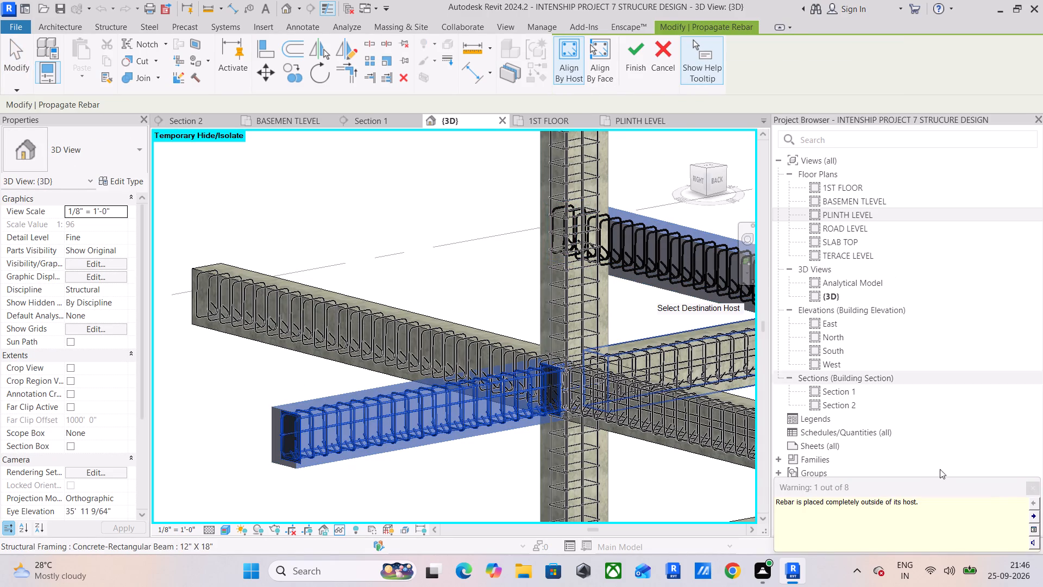
left_click(1033, 484)
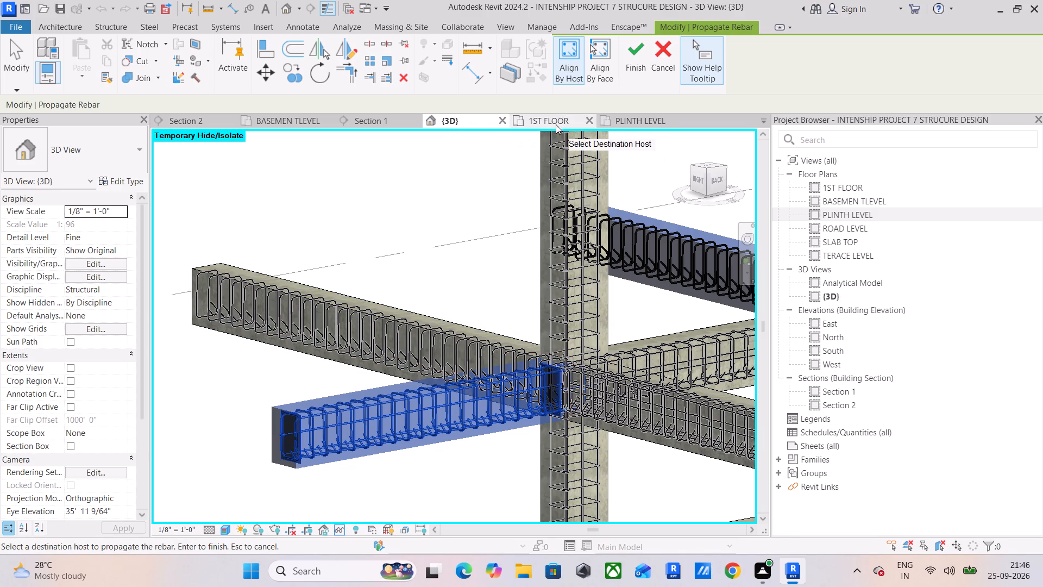
left_click(630, 58)
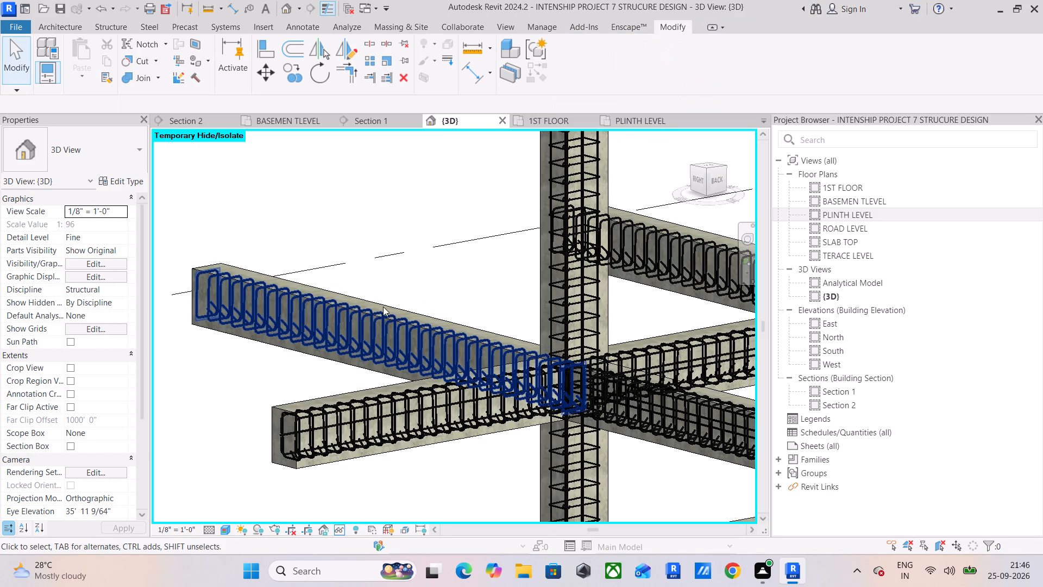
In the BASEMEN TLEVEL plan, flip Section 2's viewing direction and move its line just outside the outermost column line by the long cantilever beam.
left_click(398, 305)
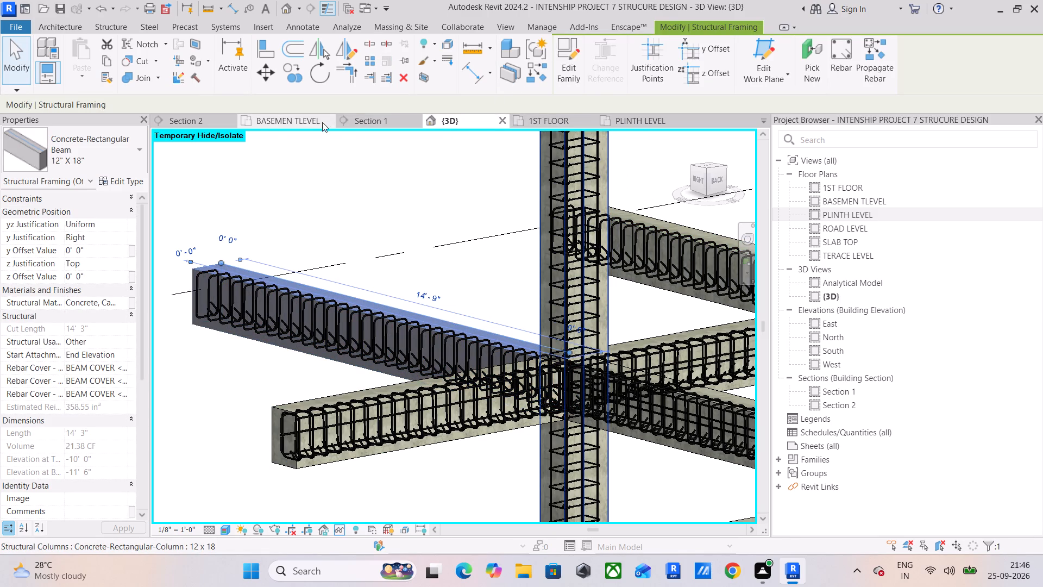
left_click(279, 122)
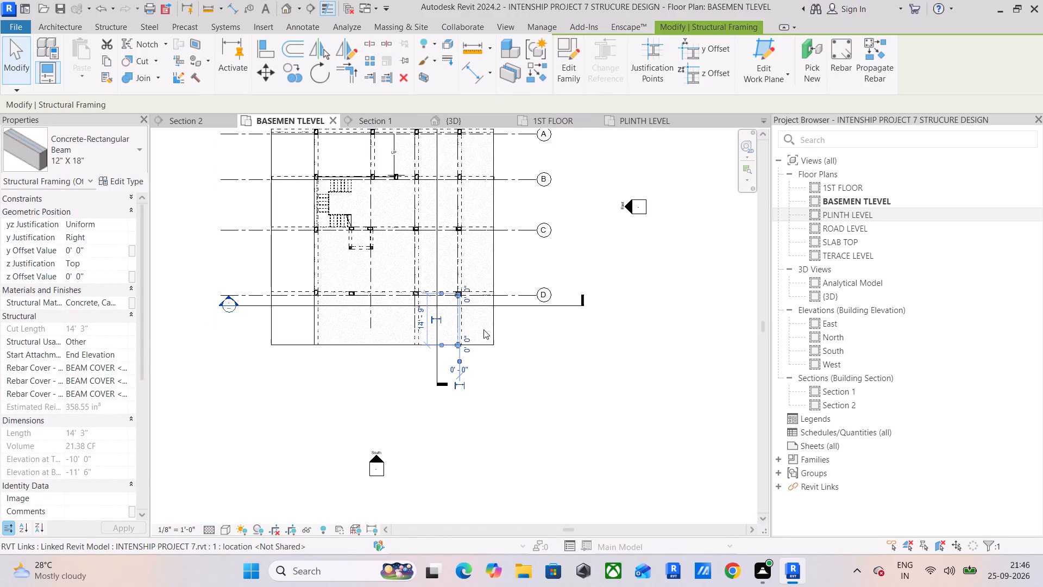
middle_click_drag(480, 326, 449, 410)
scroll(412, 370, "up", 8)
left_click(391, 344)
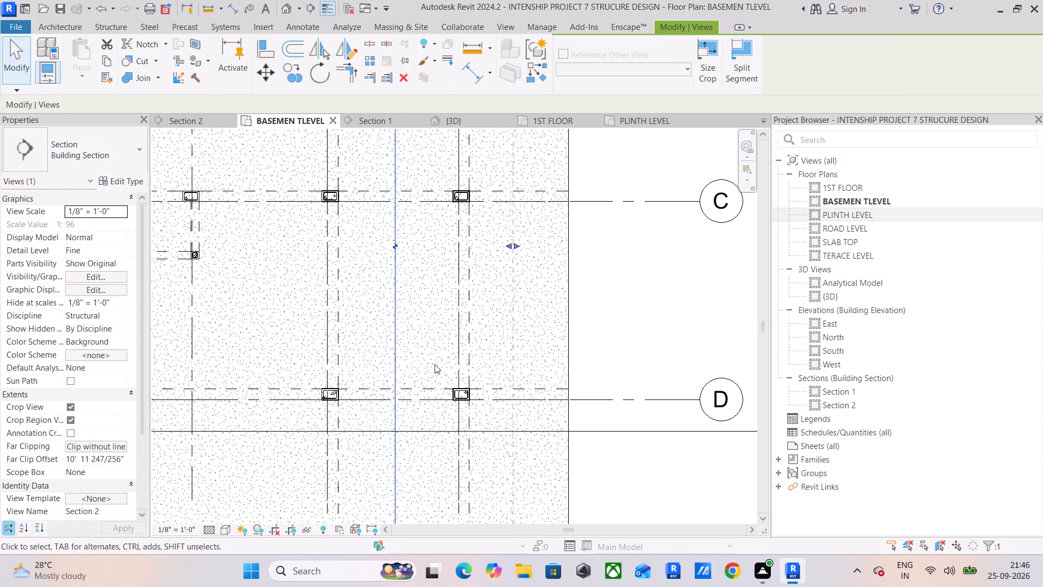
scroll(504, 291, "down", 6)
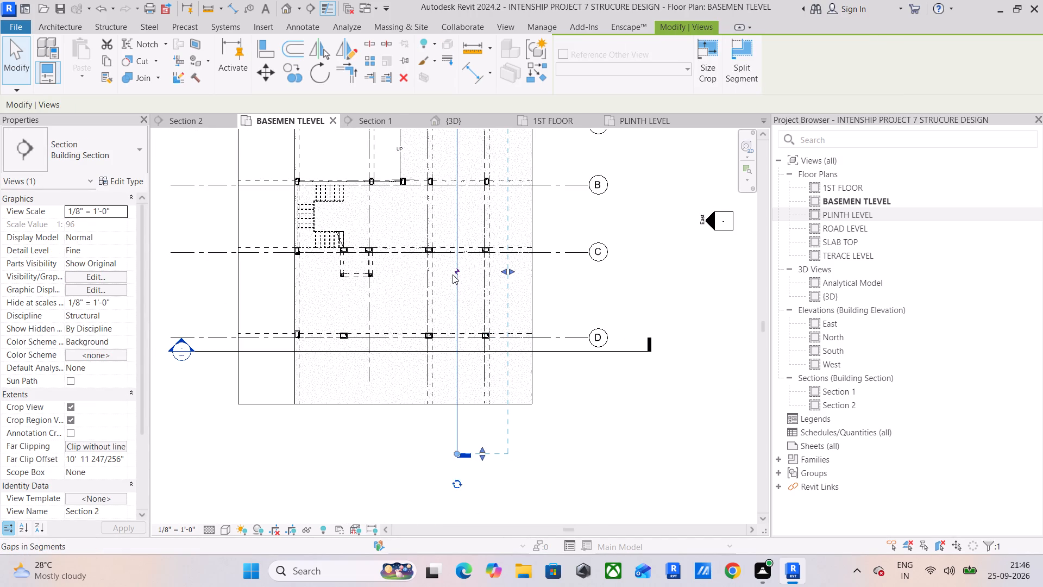
middle_click_drag(461, 264, 468, 376)
left_click(447, 216)
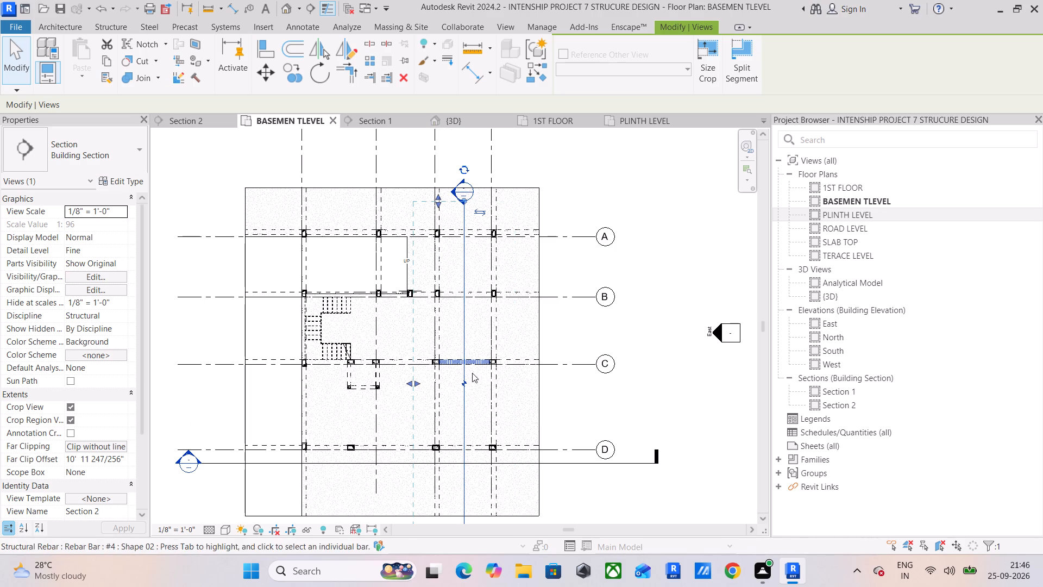
left_click_drag(465, 373, 523, 373)
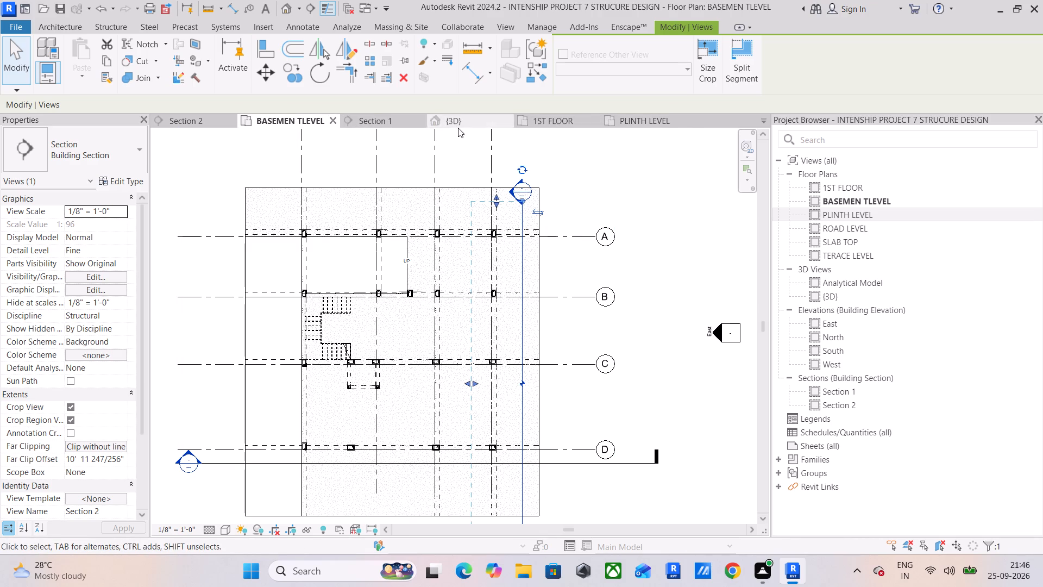
In Section 2, stretch the start of the short #4 Shape 02 top bar from the column joint to the cover line at the cantilever's free end.
left_click(201, 123)
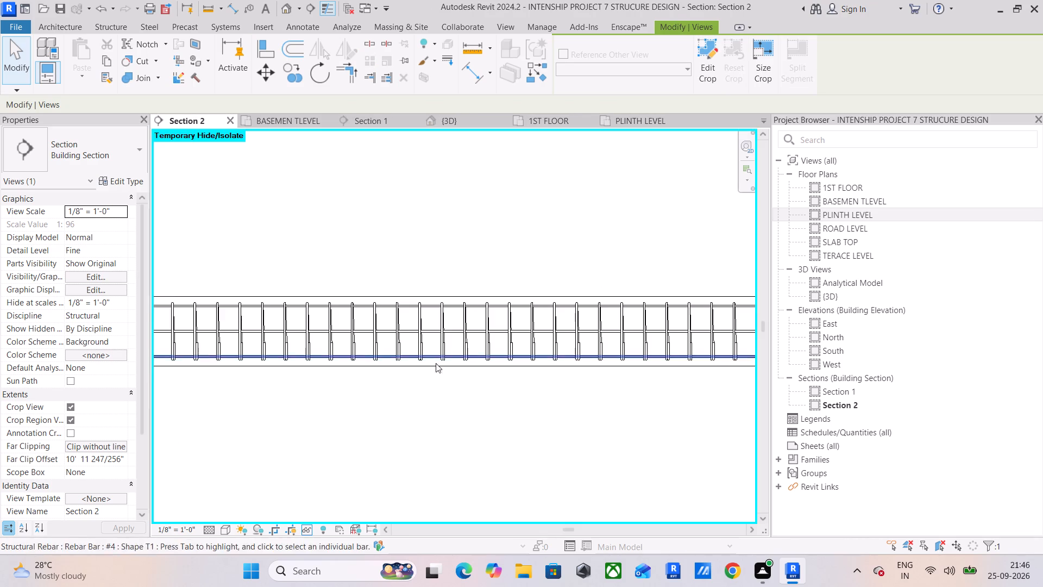
scroll(438, 362, "down", 10)
middle_click_drag(405, 399, 493, 255)
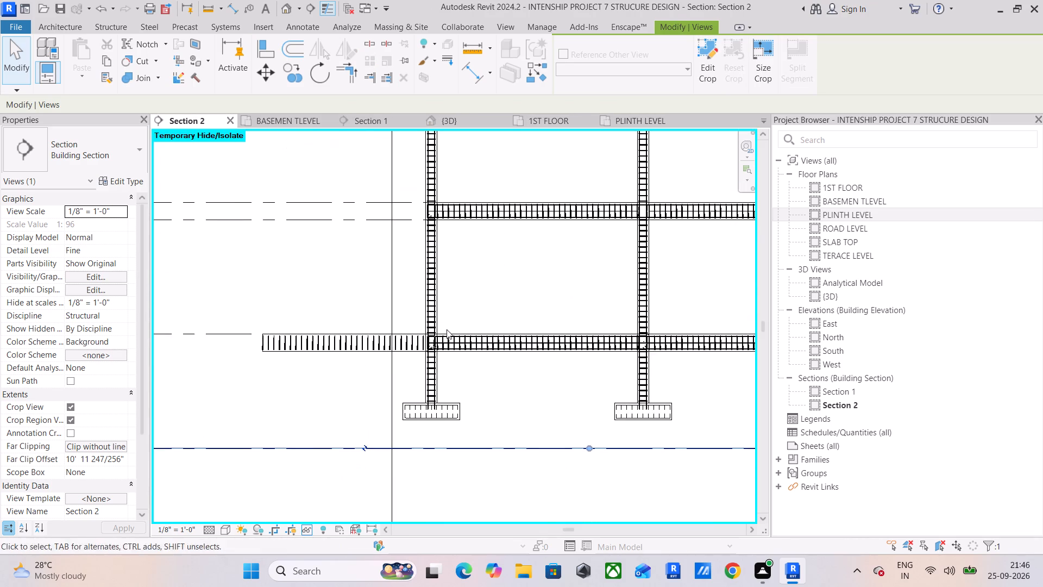
scroll(380, 346, "up", 11)
middle_click_drag(502, 346, 445, 391)
scroll(453, 359, "up", 10)
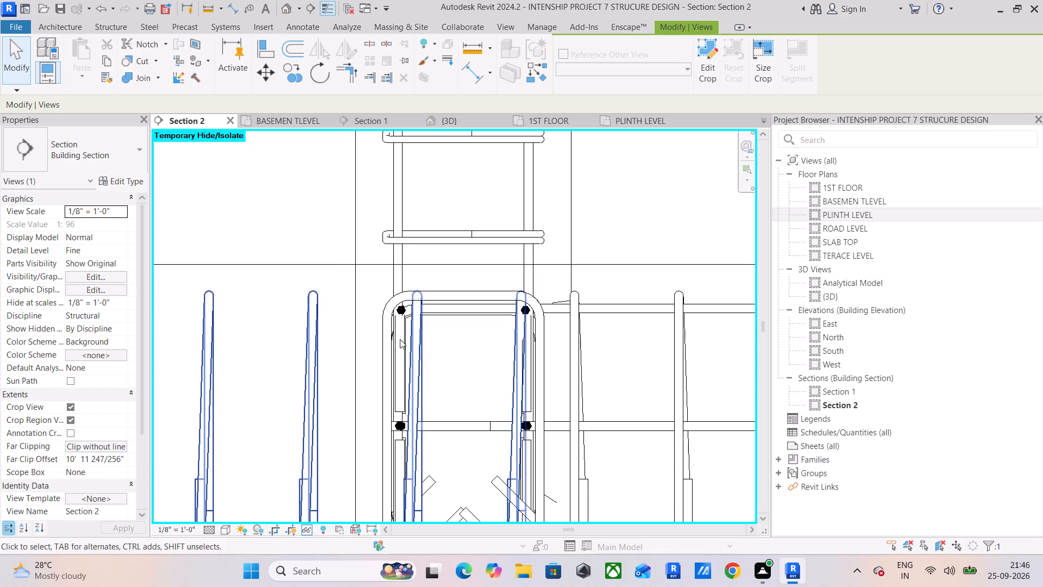
scroll(400, 339, "up", 6)
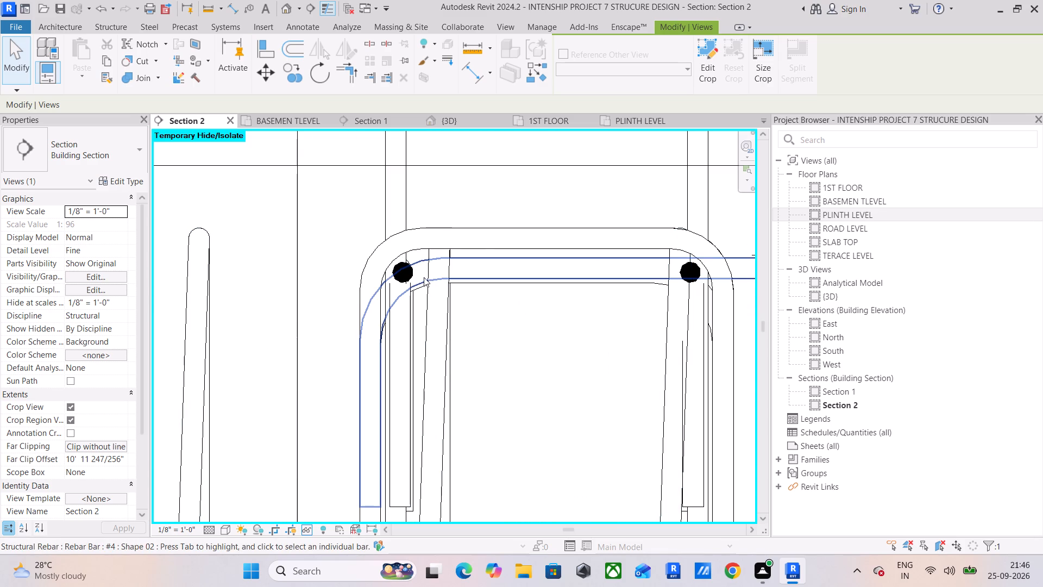
scroll(391, 288, "up", 9)
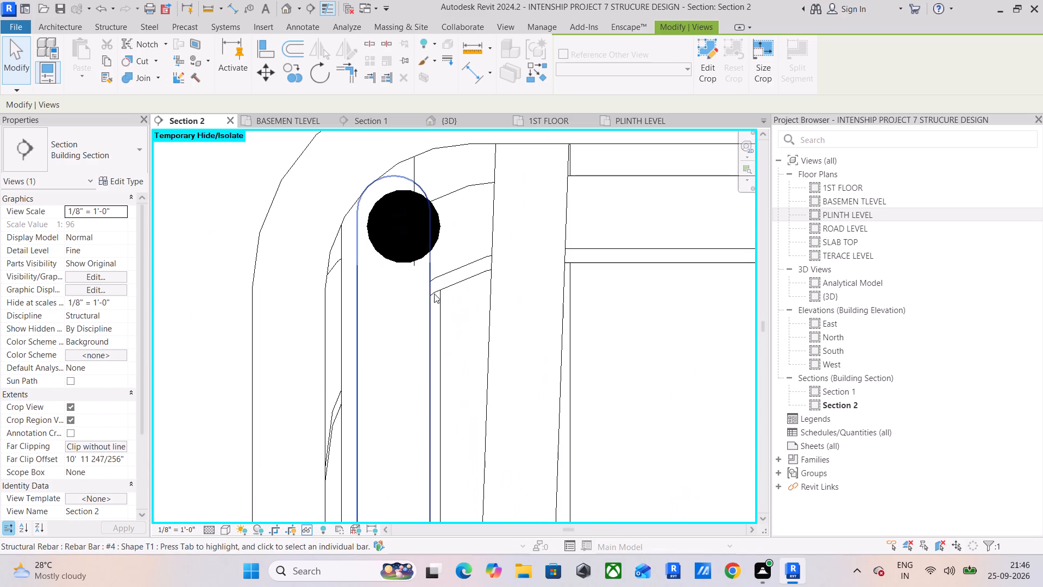
left_click(456, 286)
scroll(457, 286, "down", 17)
scroll(438, 334, "down", 3)
middle_click_drag(461, 334, 546, 333)
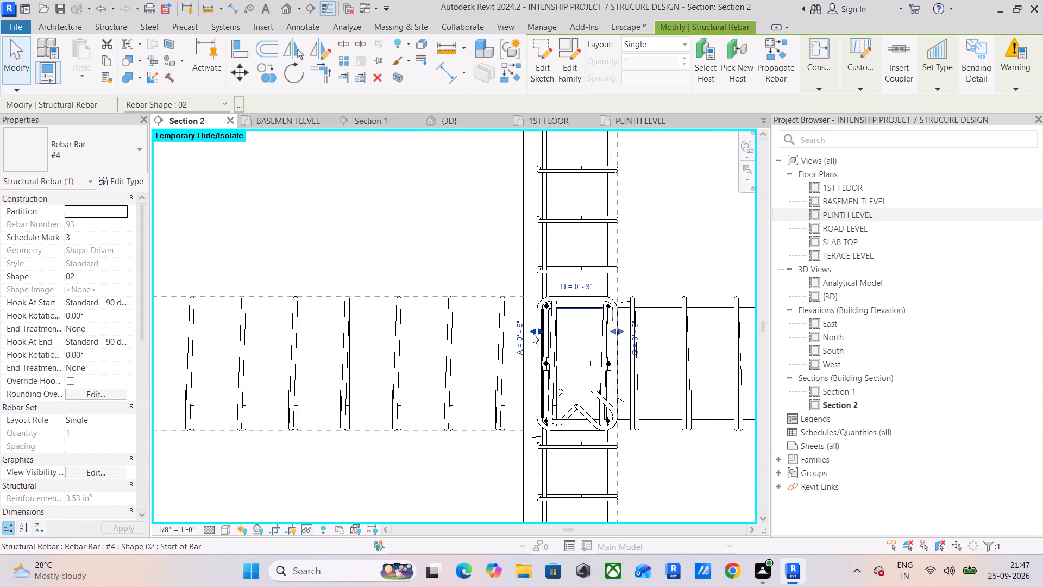
left_click_drag(532, 332, 246, 332)
middle_click_drag(247, 333, 564, 330)
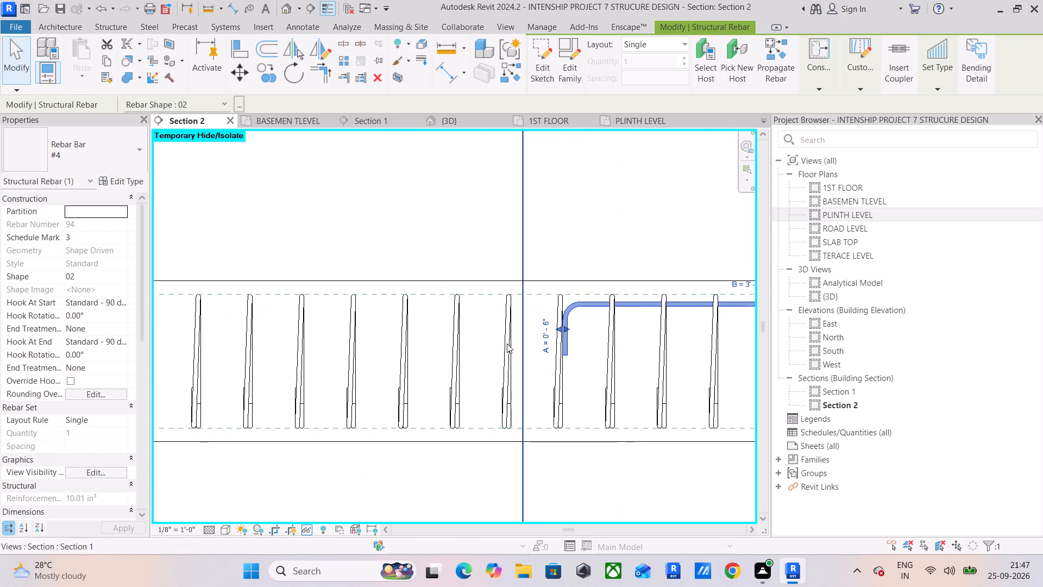
scroll(507, 344, "down", 4)
middle_click_drag(536, 351, 643, 342)
left_click_drag(647, 330, 152, 332)
middle_click_drag(209, 345, 431, 345)
middle_click_drag(311, 340, 492, 349)
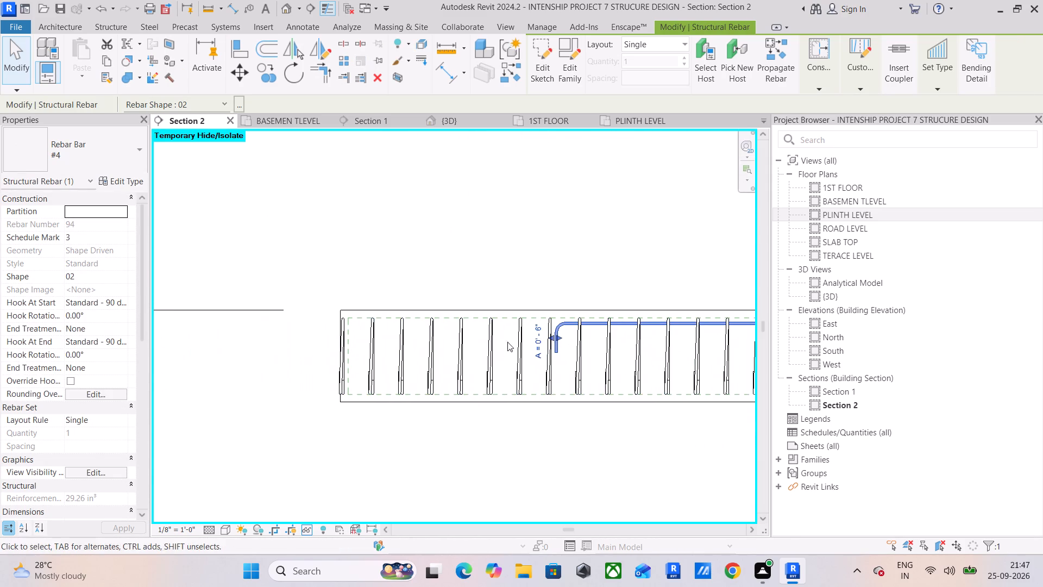
left_click_drag(550, 339, 366, 340)
scroll(355, 336, "up", 5)
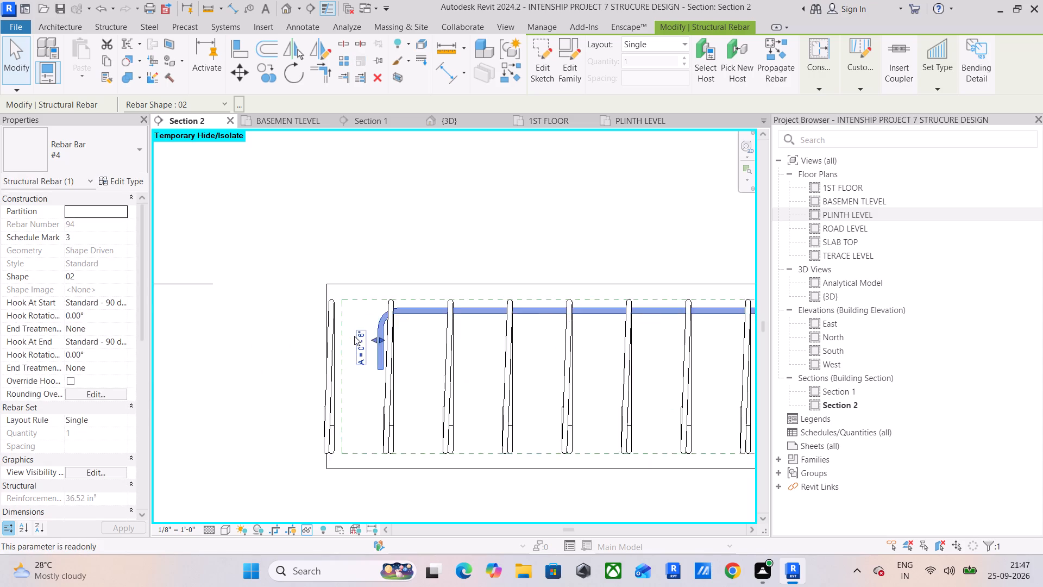
scroll(354, 336, "up", 5)
left_click_drag(398, 341, 333, 346)
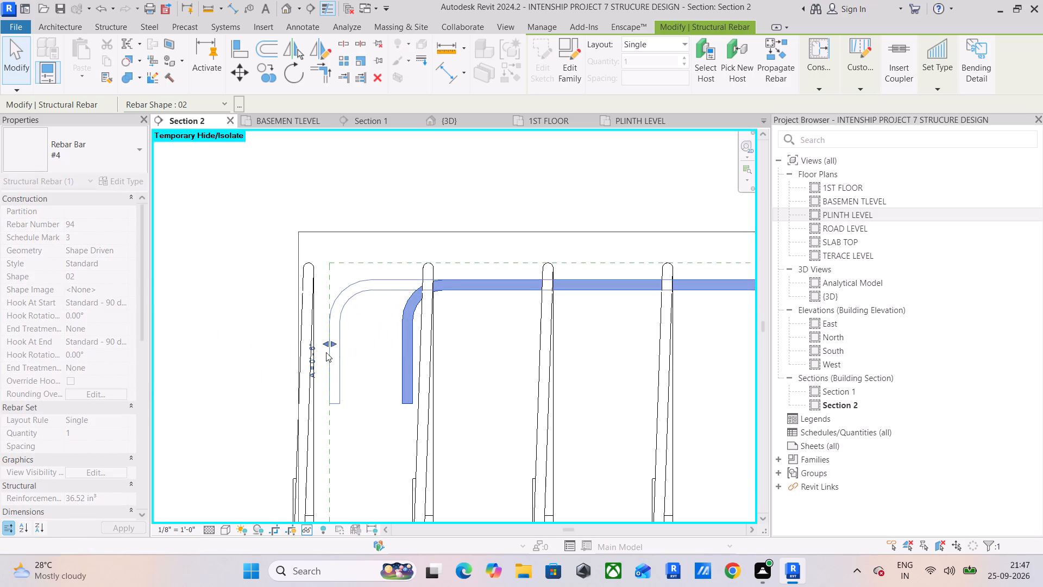
Pull the first stirrup of the cantilever's Shape T1 set inward from the free end, past the top bar's hook.
left_click(307, 376)
left_click(307, 417)
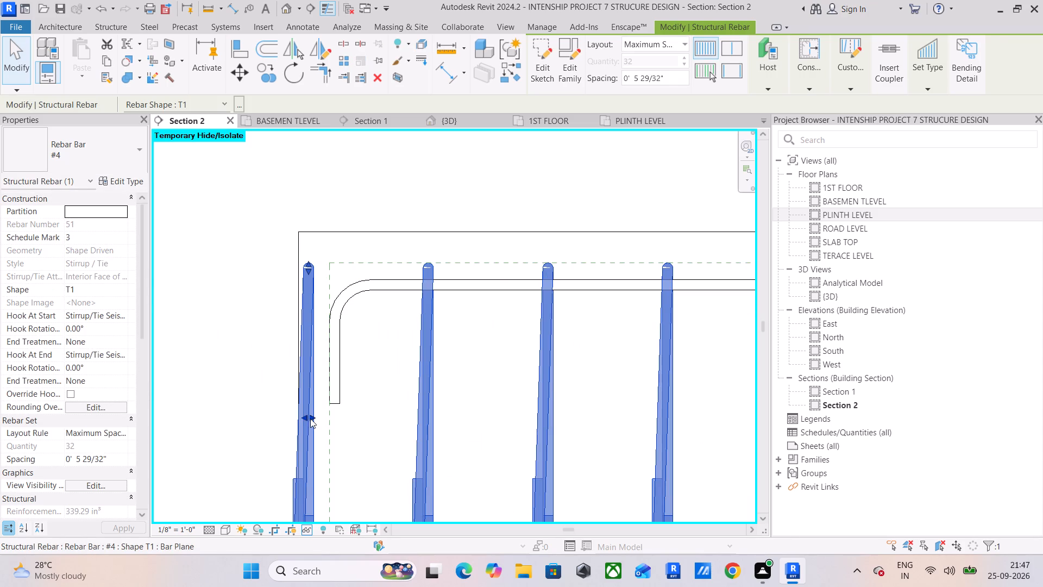
left_click_drag(311, 417, 354, 430)
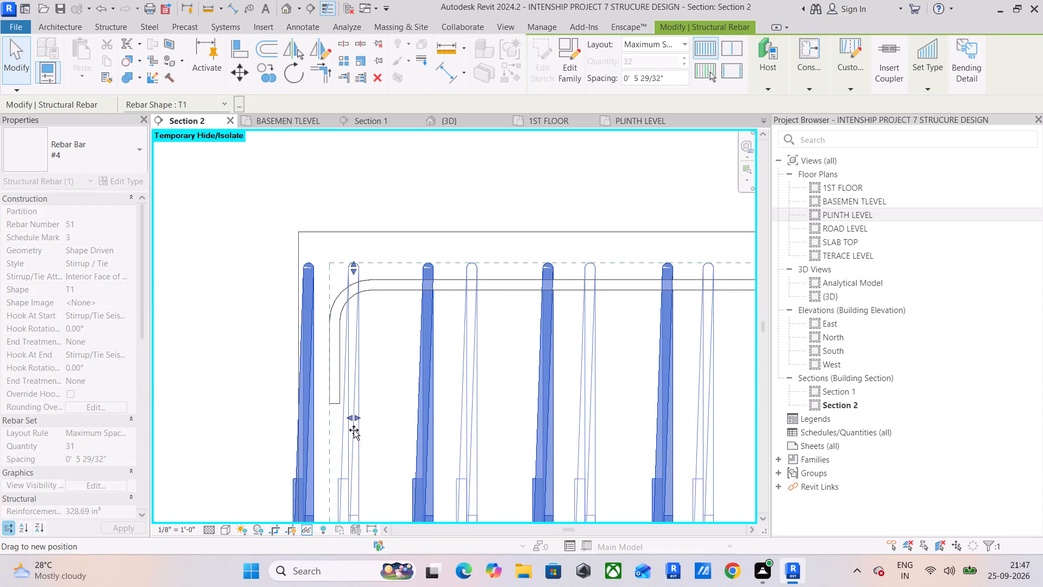
left_click_drag(354, 430, 409, 436)
Pull the column end of the cantilever's Shape T1 stirrup set back out of the joint to just outside the column face.
scroll(409, 436, "down", 7)
middle_click_drag(512, 418, 180, 355)
scroll(345, 370, "down", 6)
scroll(564, 359, "down", 1)
middle_click_drag(564, 359, 240, 367)
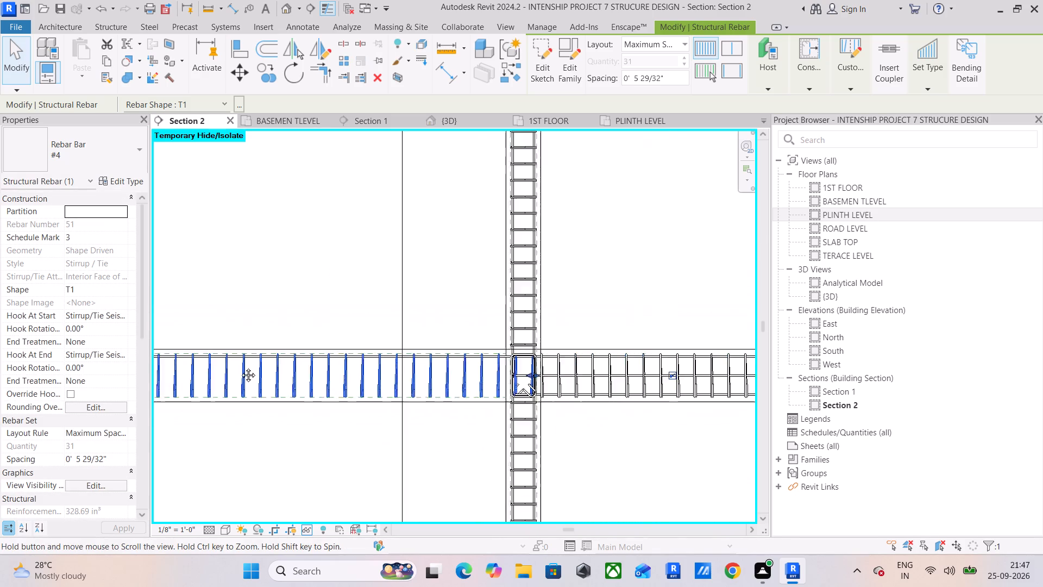
middle_click_drag(240, 367, 184, 369)
scroll(381, 369, "up", 7)
left_click_drag(454, 390, 422, 390)
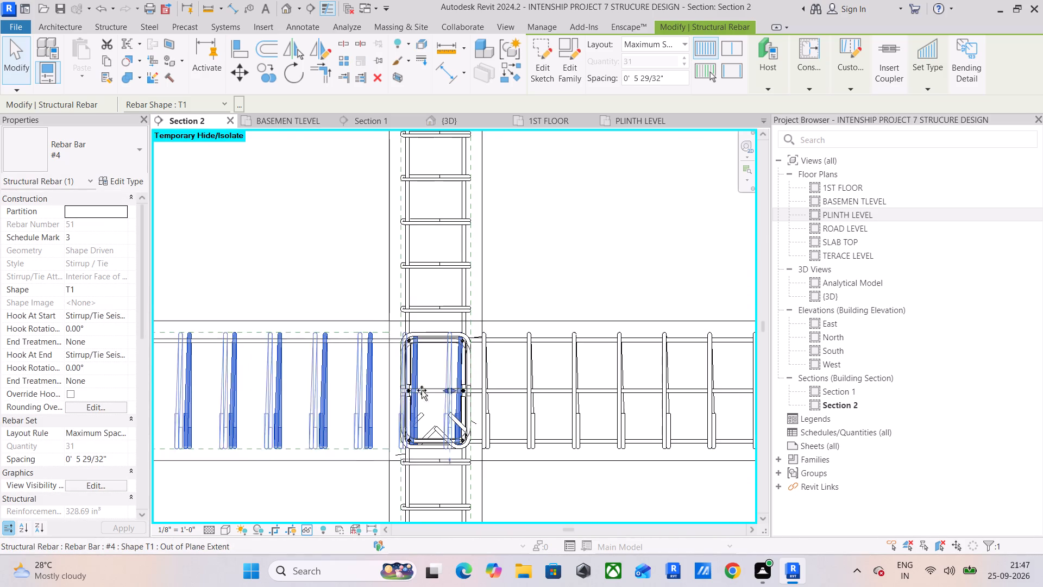
left_click_drag(422, 390, 382, 395)
left_click(425, 366)
scroll(417, 345, "up", 11)
scroll(356, 347, "up", 5)
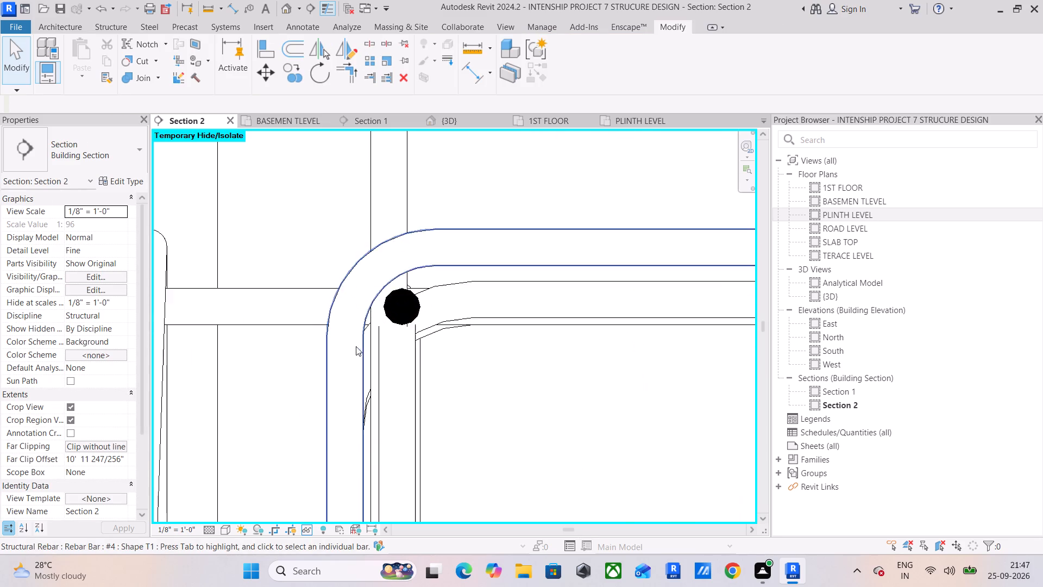
Stretch the start of the other short #4 Shape 02 top bar from the column joint to the cover line at the cantilever's free end.
scroll(436, 353, "up", 5)
left_click(429, 313)
scroll(436, 330, "down", 7)
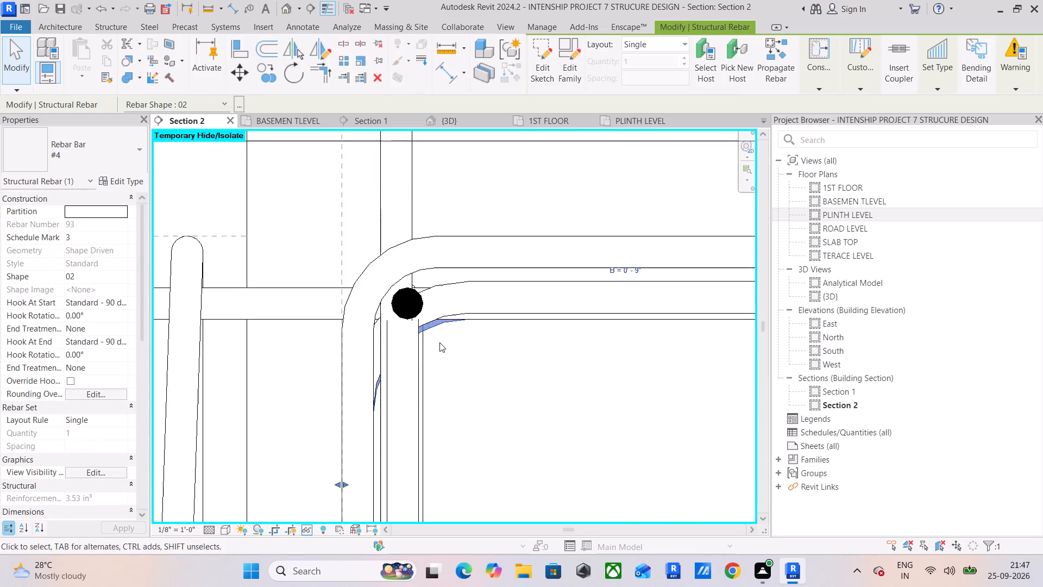
scroll(439, 342, "down", 12)
left_click_drag(421, 367, 199, 367)
scroll(199, 367, "down", 6)
middle_click_drag(227, 382, 594, 370)
left_click_drag(561, 357, 442, 360)
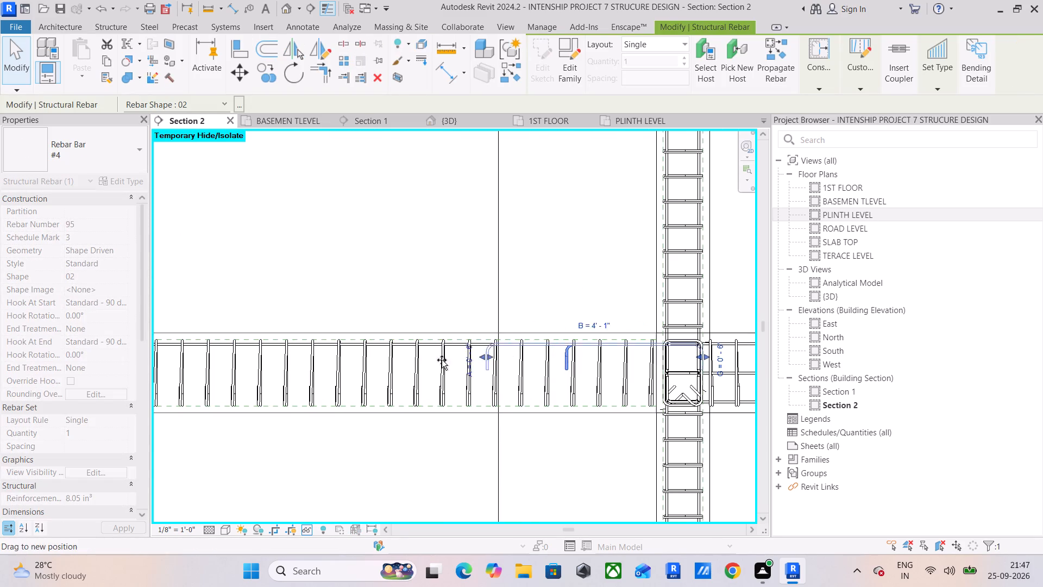
left_click_drag(442, 360, 260, 360)
middle_click_drag(281, 365, 589, 377)
left_click_drag(564, 371, 385, 372)
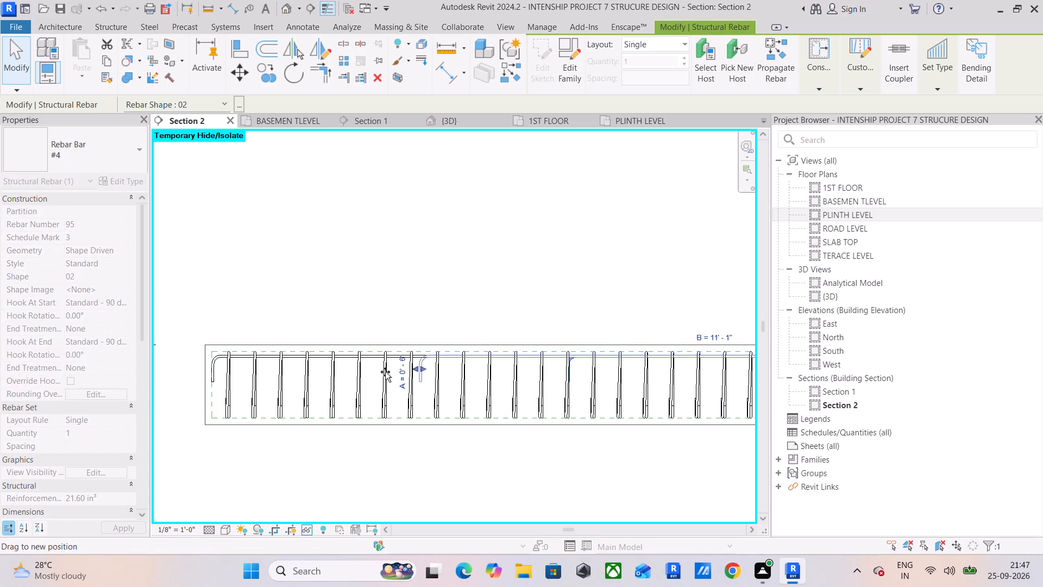
left_click_drag(385, 372, 218, 376)
scroll(218, 376, "up", 10)
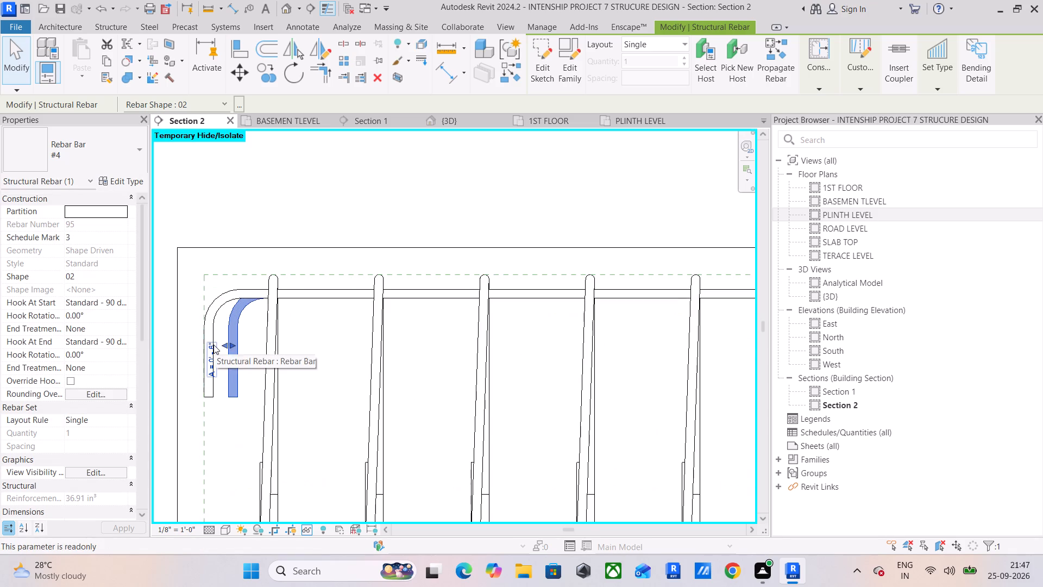
left_click_drag(223, 347, 204, 349)
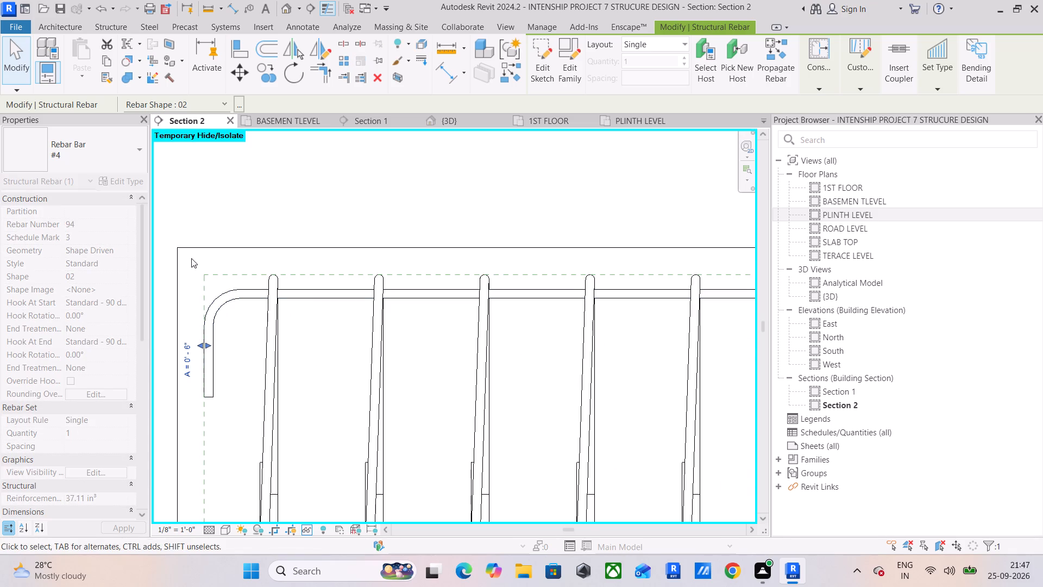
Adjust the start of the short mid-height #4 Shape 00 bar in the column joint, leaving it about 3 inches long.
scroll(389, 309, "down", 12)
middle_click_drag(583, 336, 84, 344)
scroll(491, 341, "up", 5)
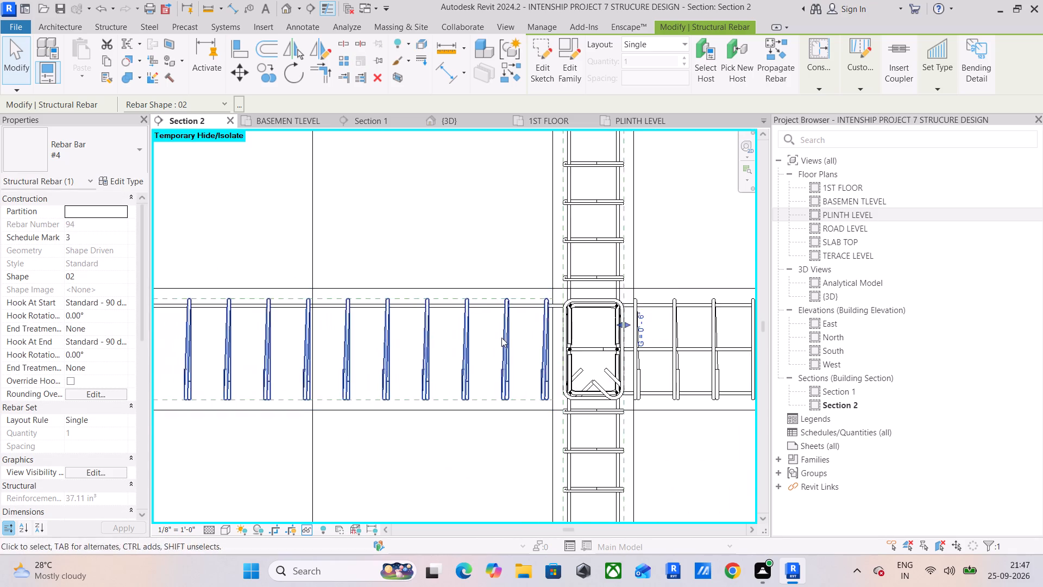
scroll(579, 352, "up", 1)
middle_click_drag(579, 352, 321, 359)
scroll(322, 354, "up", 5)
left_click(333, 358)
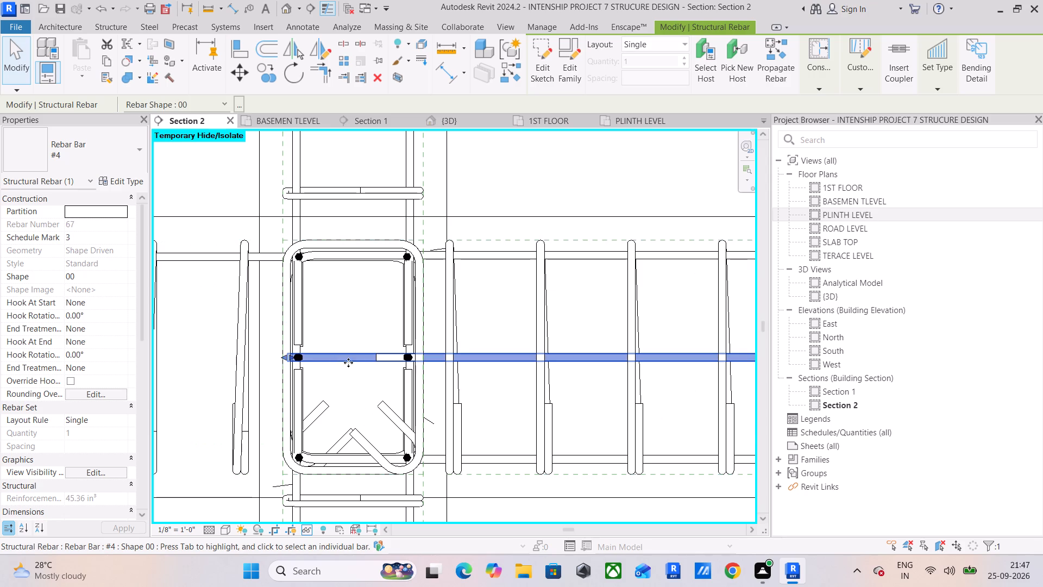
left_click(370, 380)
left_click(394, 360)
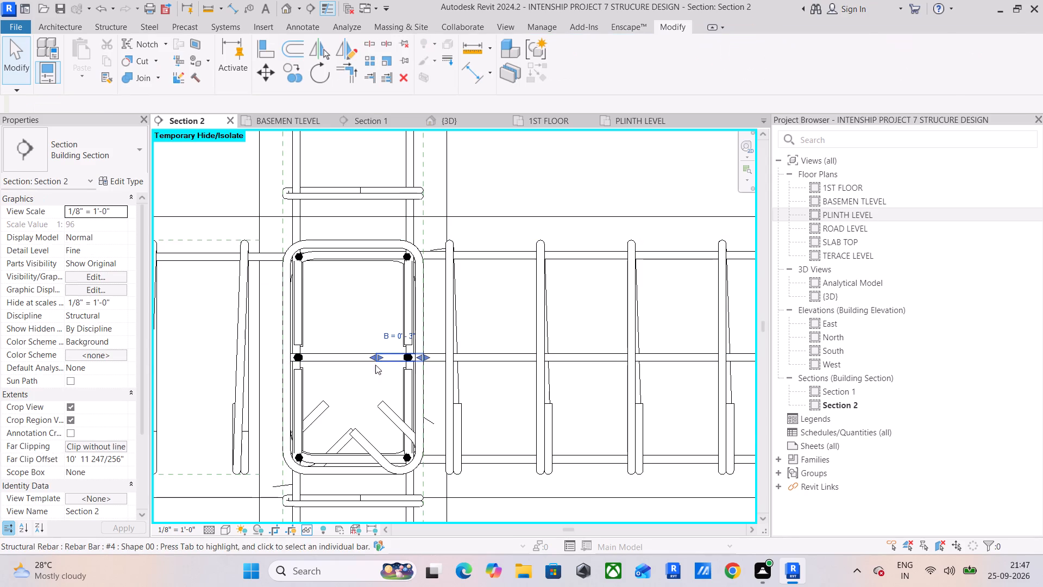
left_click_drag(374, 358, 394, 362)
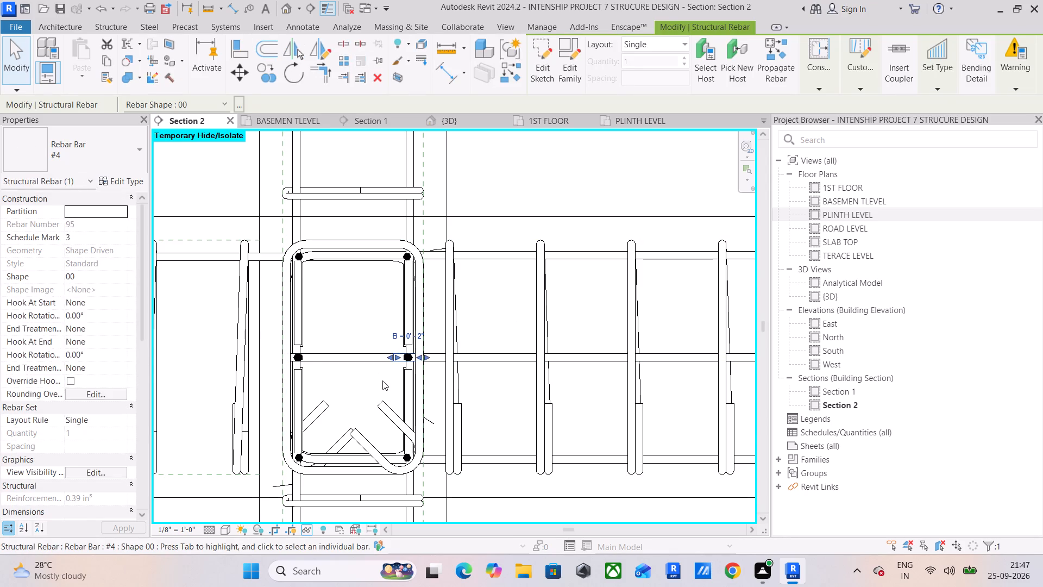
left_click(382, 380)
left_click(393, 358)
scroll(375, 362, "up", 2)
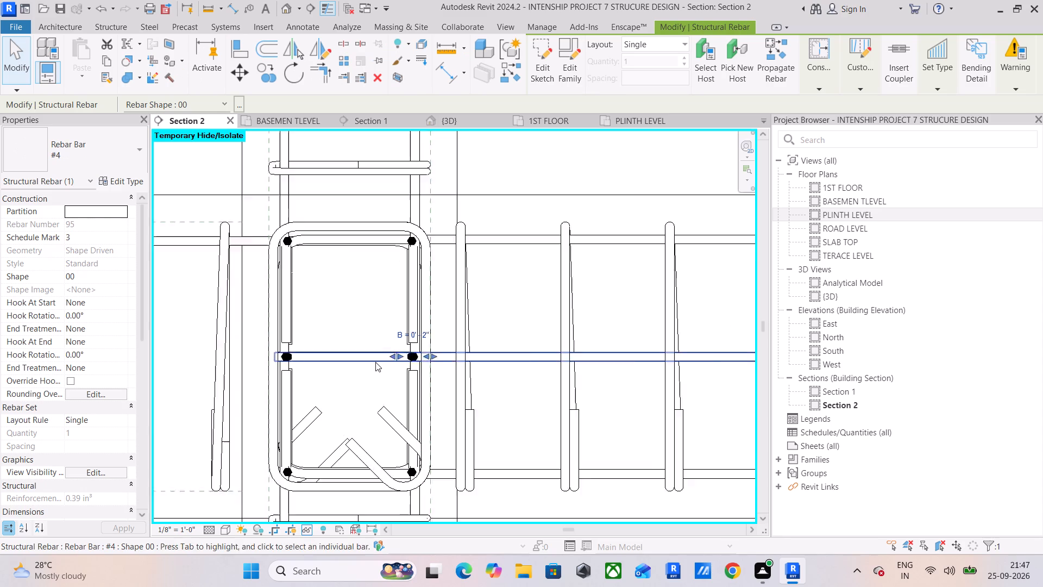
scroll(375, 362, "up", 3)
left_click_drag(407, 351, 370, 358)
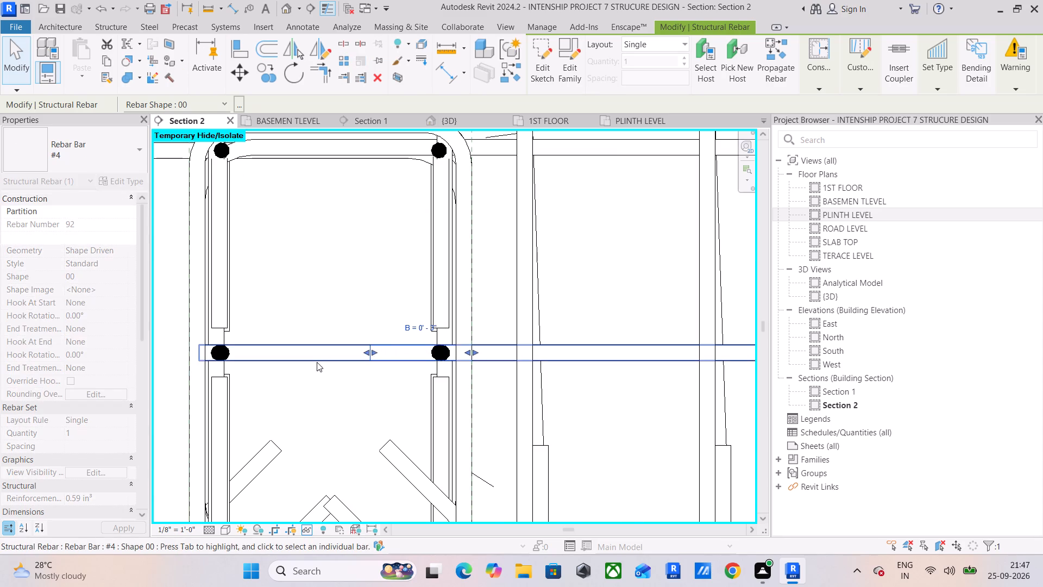
Pull the start of the adjoining beam's long mid-height #4 bar out of the joint, to just outside the stirrup on that beam's side.
left_click(317, 362)
left_click_drag(203, 353, 493, 353)
Stretch the start of the roughly 9-inch mid-height #4 Shape 00 bar from the column joint to near the cantilever's free end.
left_click(319, 358)
scroll(319, 358, "down", 6)
middle_click_drag(319, 358, 372, 365)
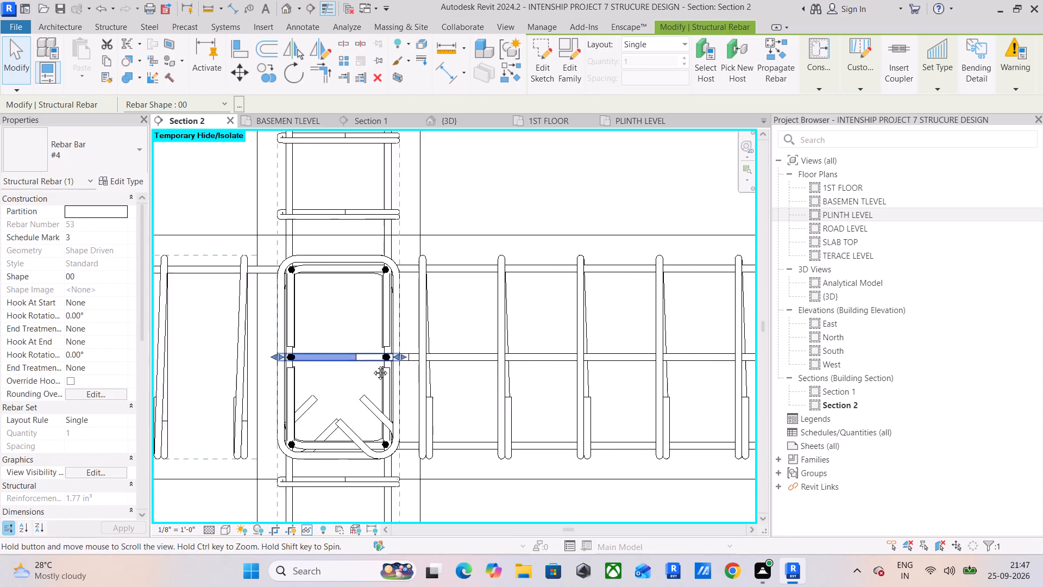
middle_click_drag(372, 365, 492, 365)
left_click_drag(431, 364, 205, 364)
scroll(205, 364, "down", 6)
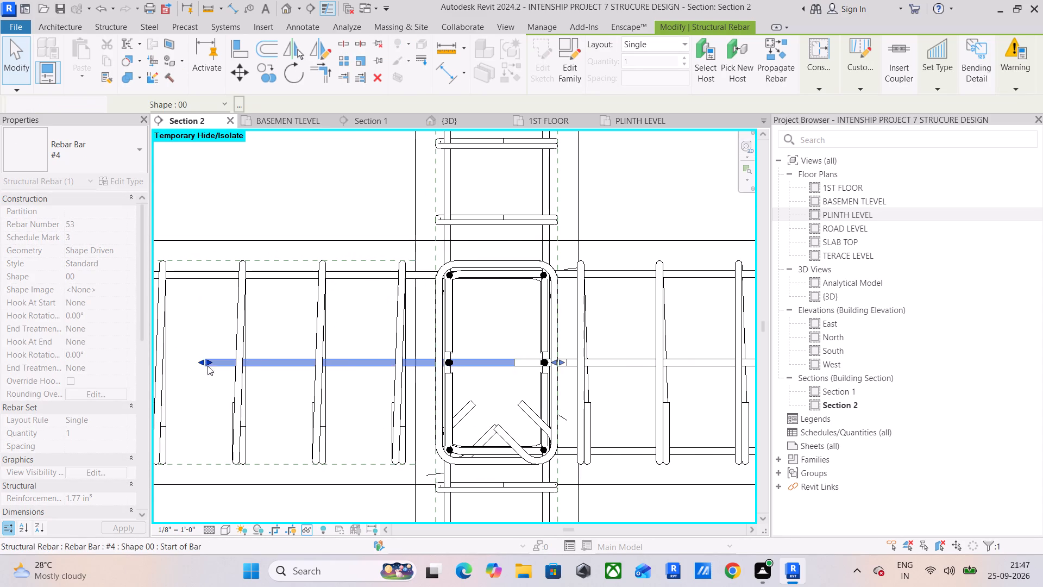
middle_click_drag(213, 370, 536, 371)
scroll(535, 371, "down", 9)
middle_click(576, 388)
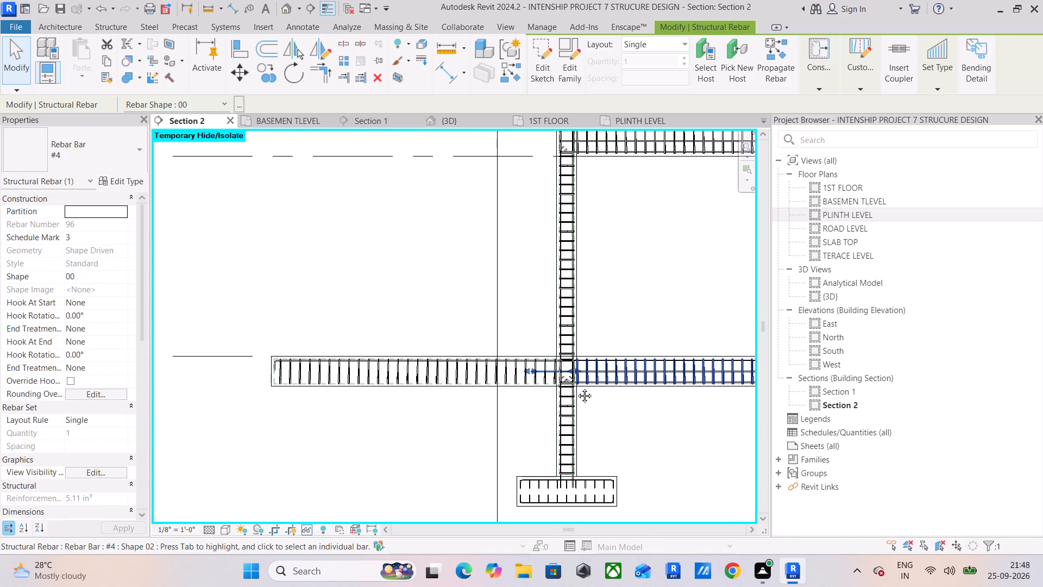
left_click_drag(526, 370, 288, 378)
scroll(576, 365, "up", 11)
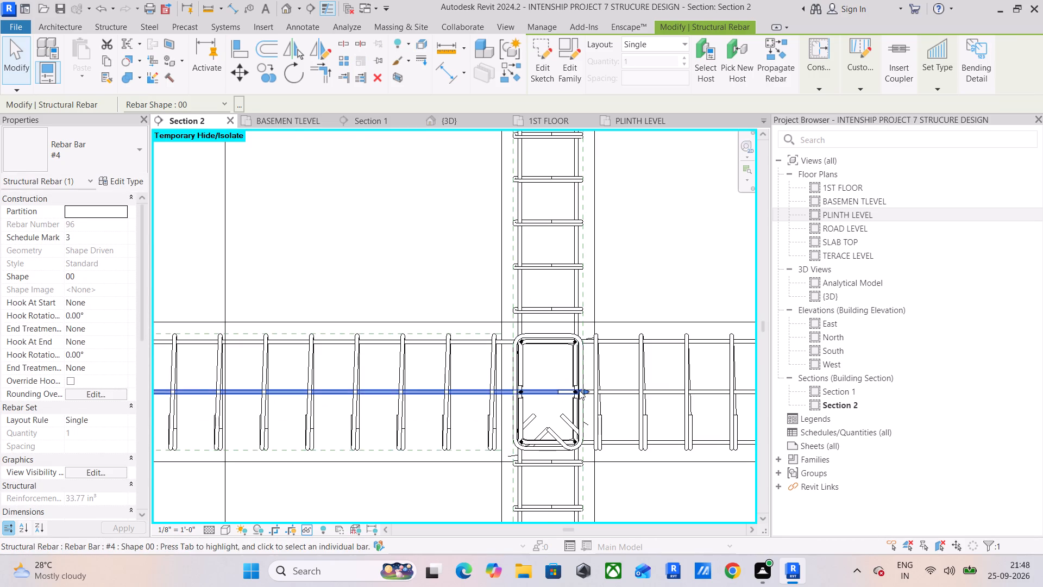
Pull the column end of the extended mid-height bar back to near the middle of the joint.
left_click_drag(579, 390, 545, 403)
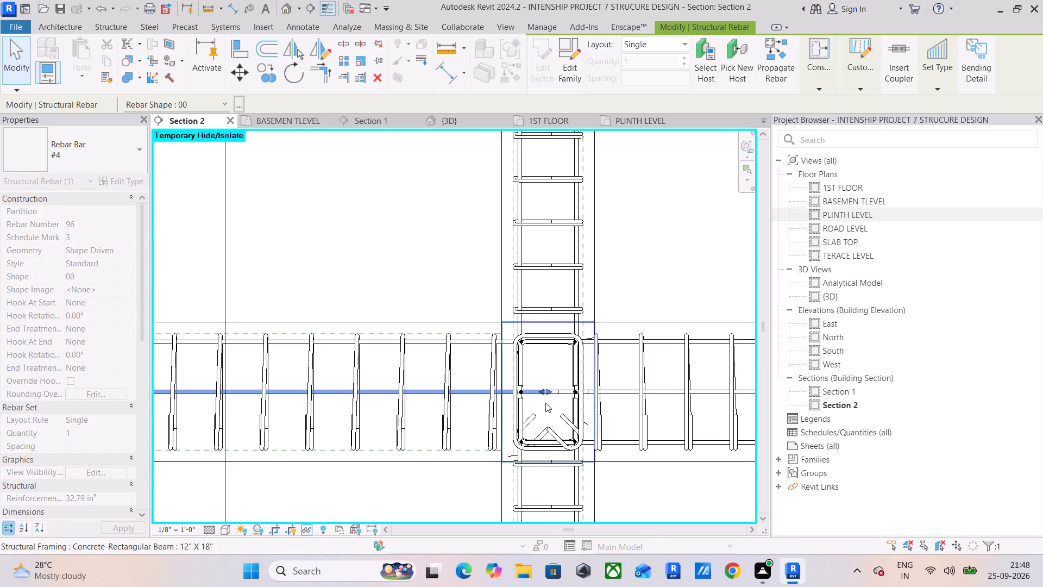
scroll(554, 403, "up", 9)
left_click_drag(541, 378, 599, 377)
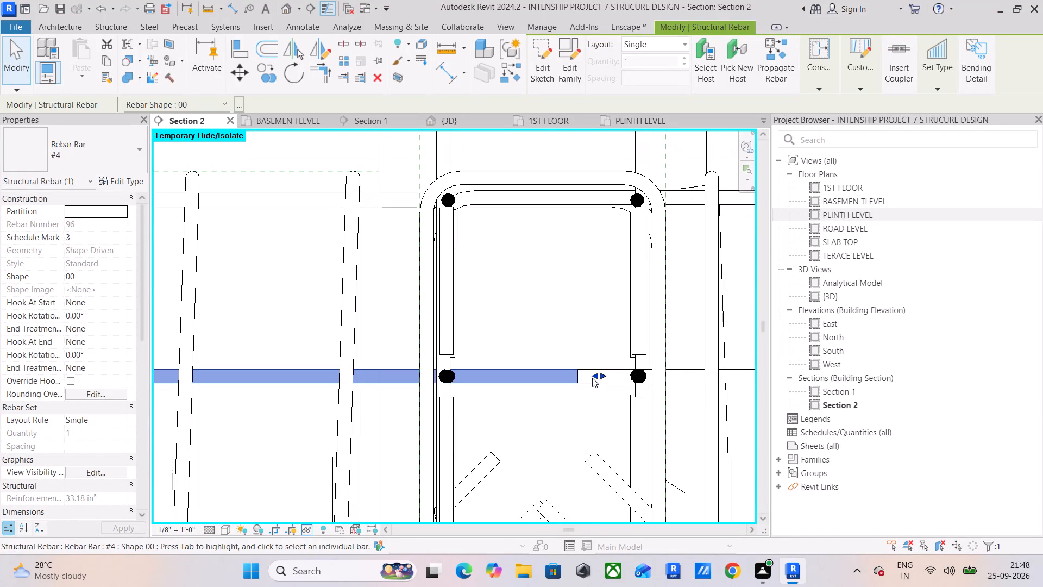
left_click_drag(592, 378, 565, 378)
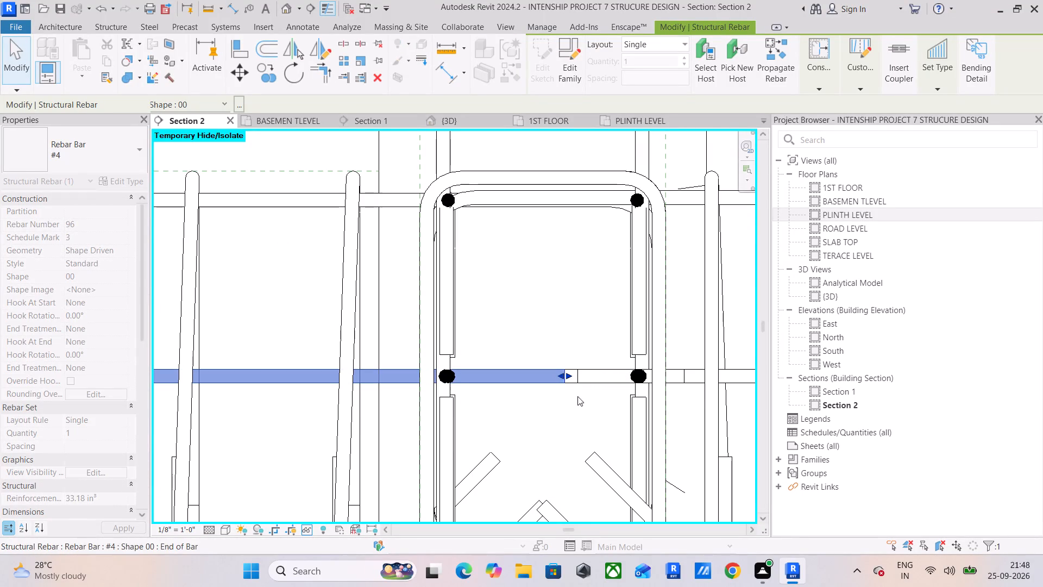
Stretch the 3-inch mid-height #4 bar's start into the cantilever and pull its end back inside the joint, making it about 1'-5" long.
left_click(592, 408)
left_click(604, 379)
scroll(560, 388, "down", 3)
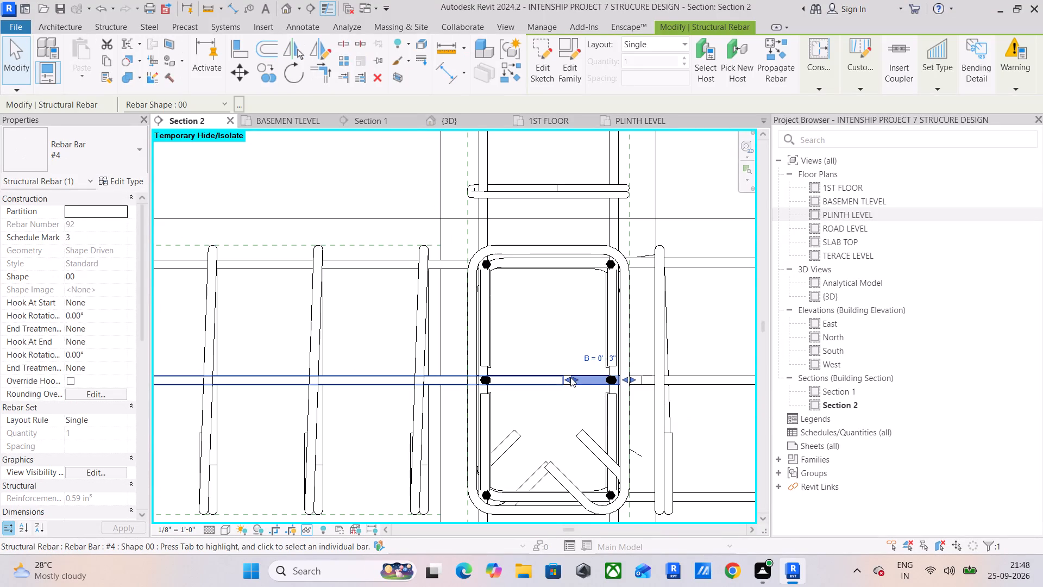
left_click_drag(566, 379, 257, 380)
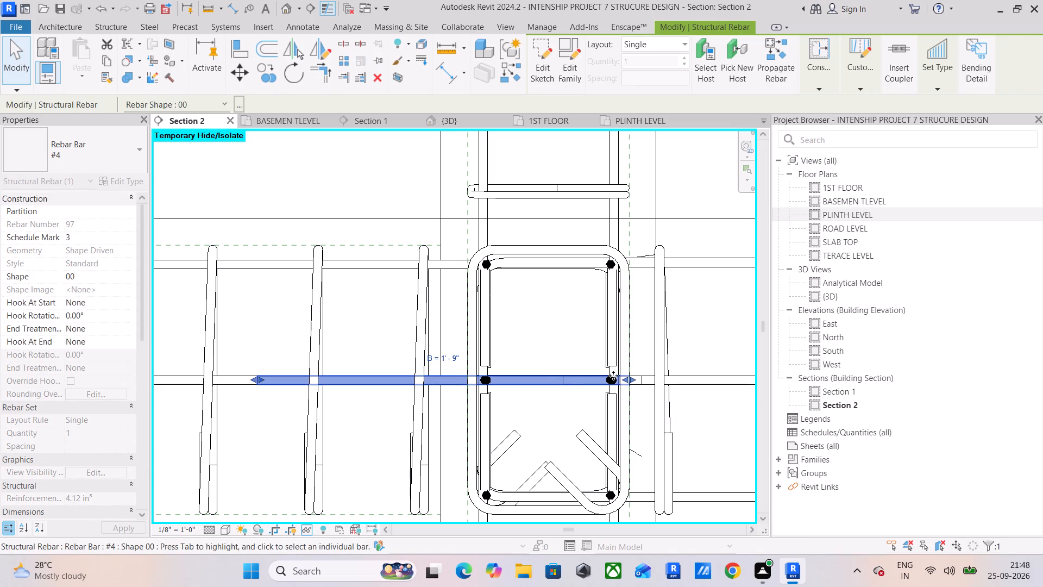
left_click_drag(632, 378, 562, 388)
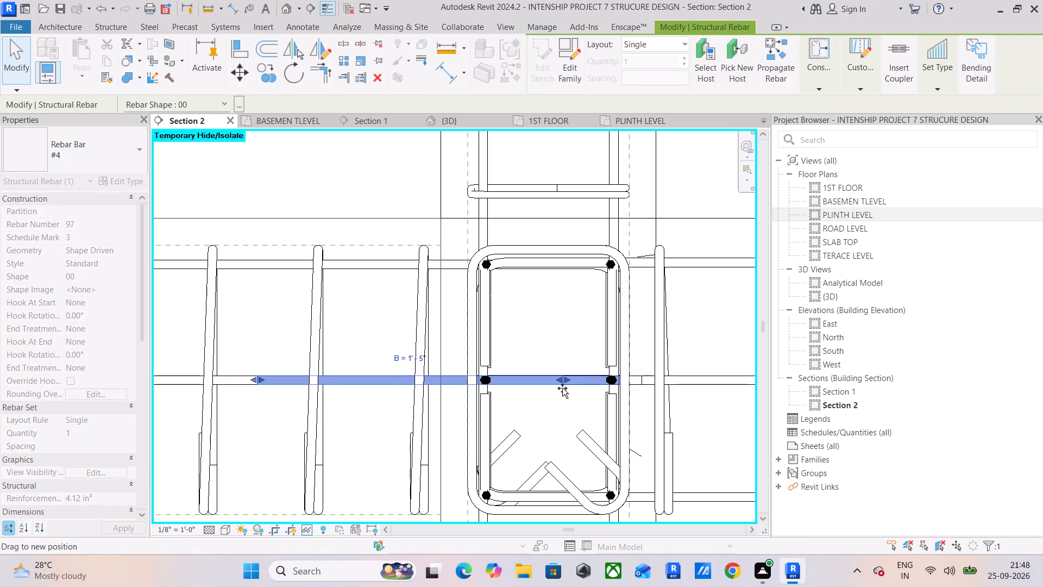
left_click_drag(562, 388, 558, 392)
scroll(558, 392, "up", 9)
scroll(558, 392, "down", 5)
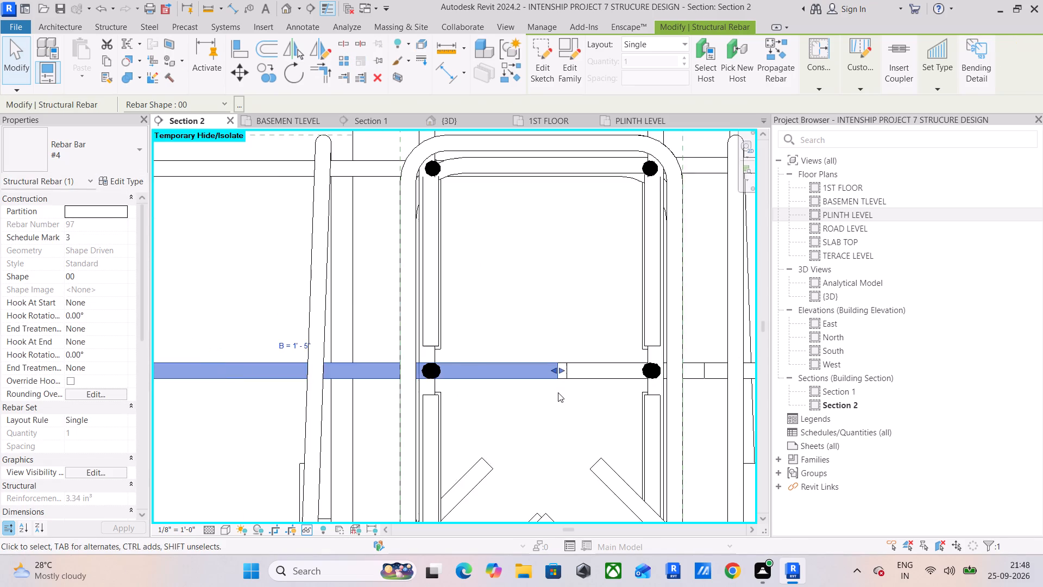
Extend the column end of the cantilever's long mid-height #4 bar past the end-on bar at the joint's far side, just inside the stirrup.
middle_click_drag(545, 398, 384, 415)
left_click(403, 395)
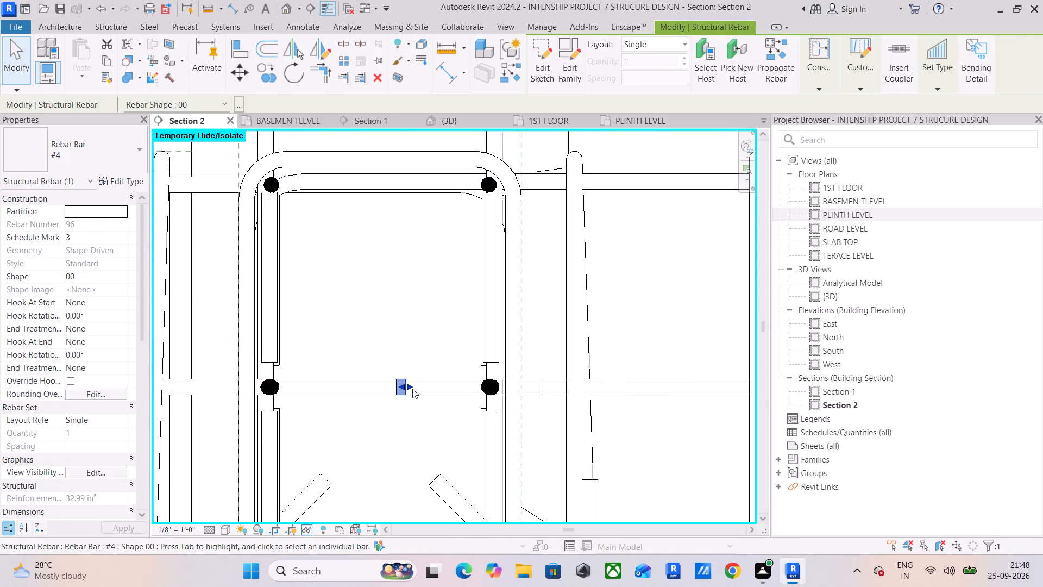
left_click_drag(408, 388, 521, 395)
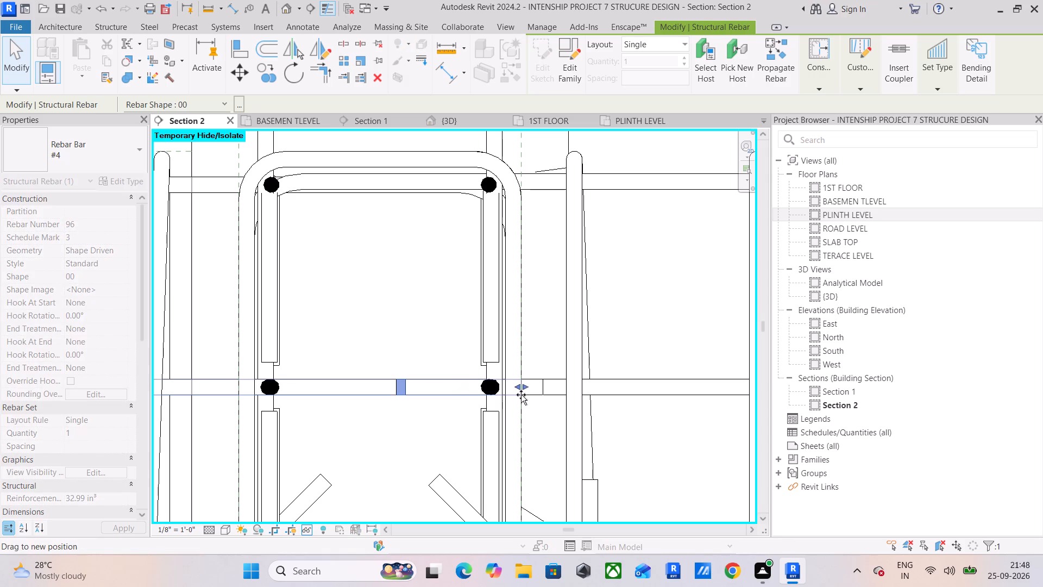
left_click_drag(521, 395, 500, 396)
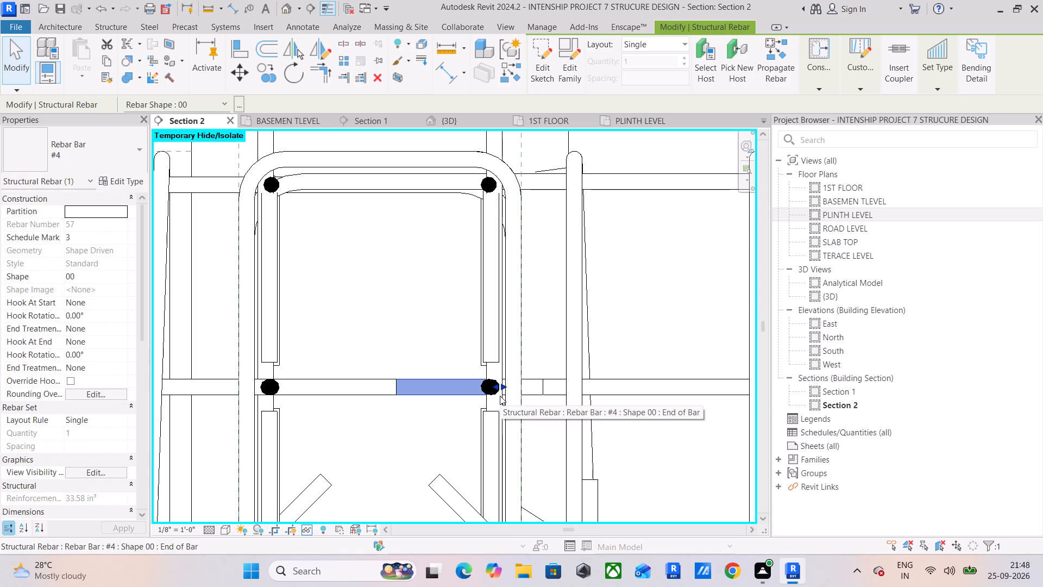
scroll(458, 379, "up", 9)
scroll(536, 395, "up", 3)
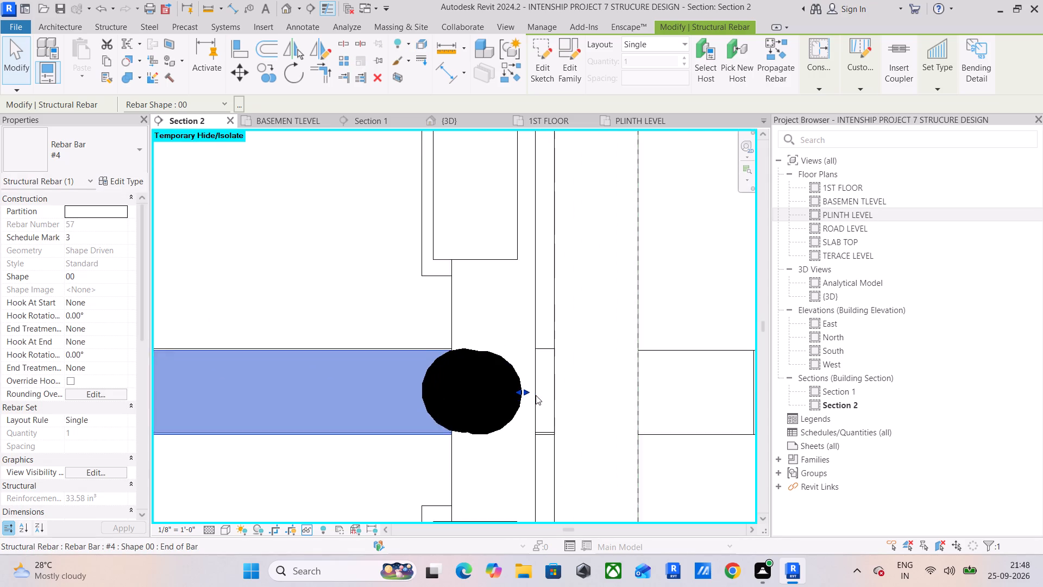
scroll(536, 395, "up", 2)
left_click_drag(522, 392, 536, 394)
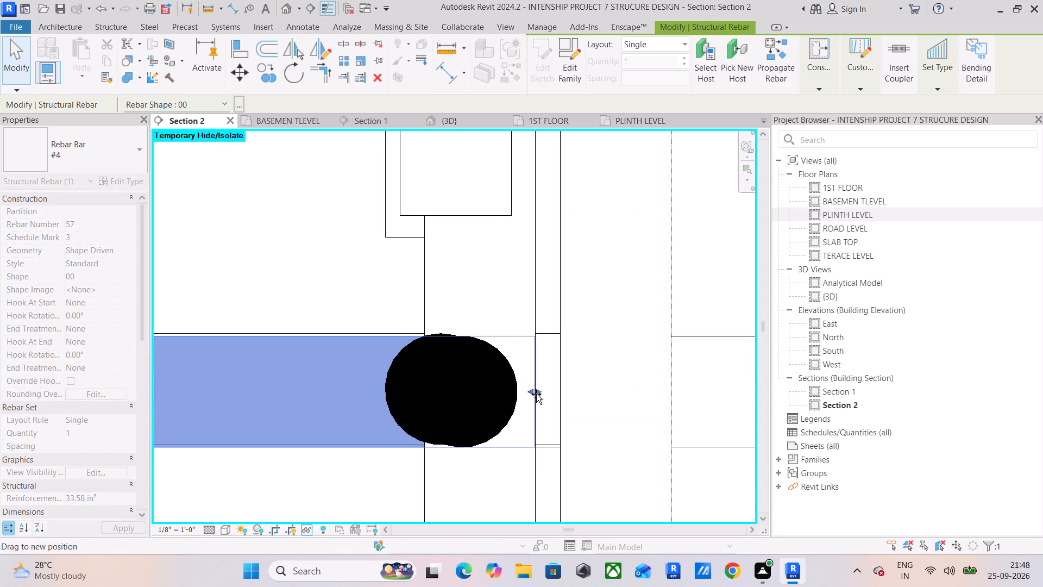
left_click_drag(536, 394, 534, 397)
Delete the short #4 Shape 00 bar that overlaps the #3 end-on bar at mid-height on the joint's adjoining-beam side.
left_click(469, 399)
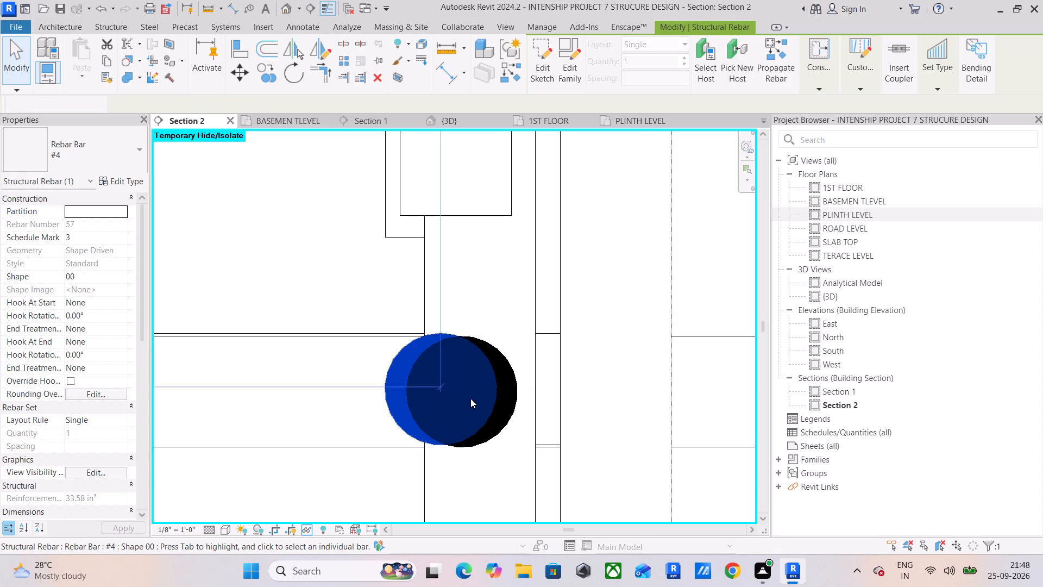
scroll(486, 382, "down", 11)
middle_click_drag(500, 410, 524, 413)
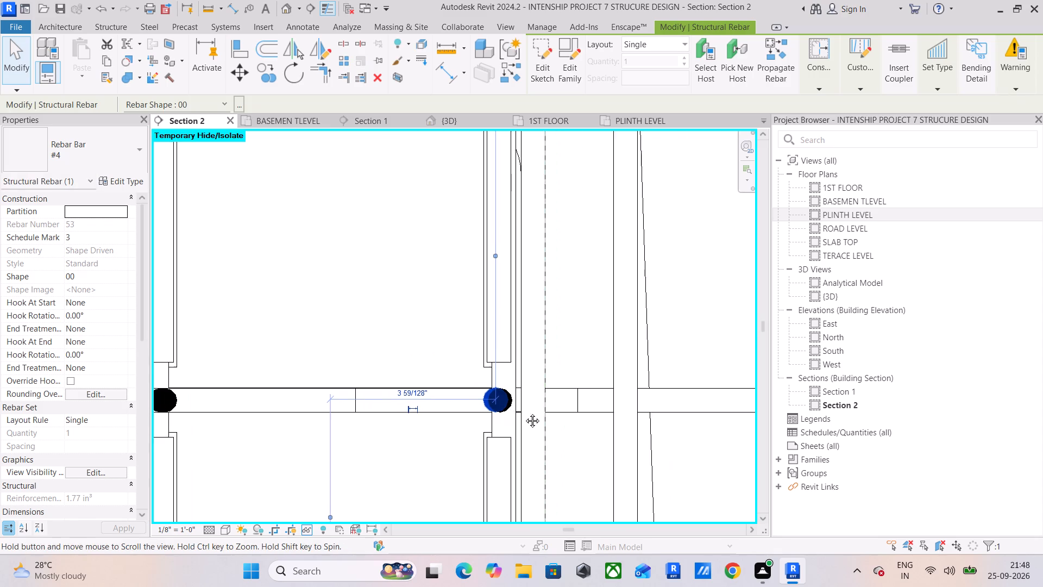
middle_click_drag(524, 413, 525, 413)
scroll(530, 408, "up", 4)
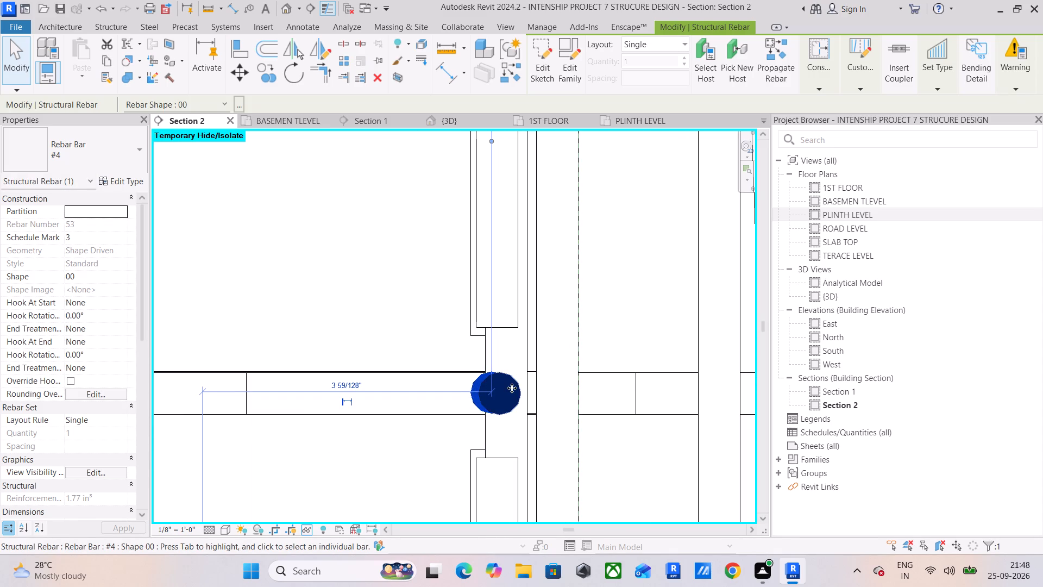
key("Delete")
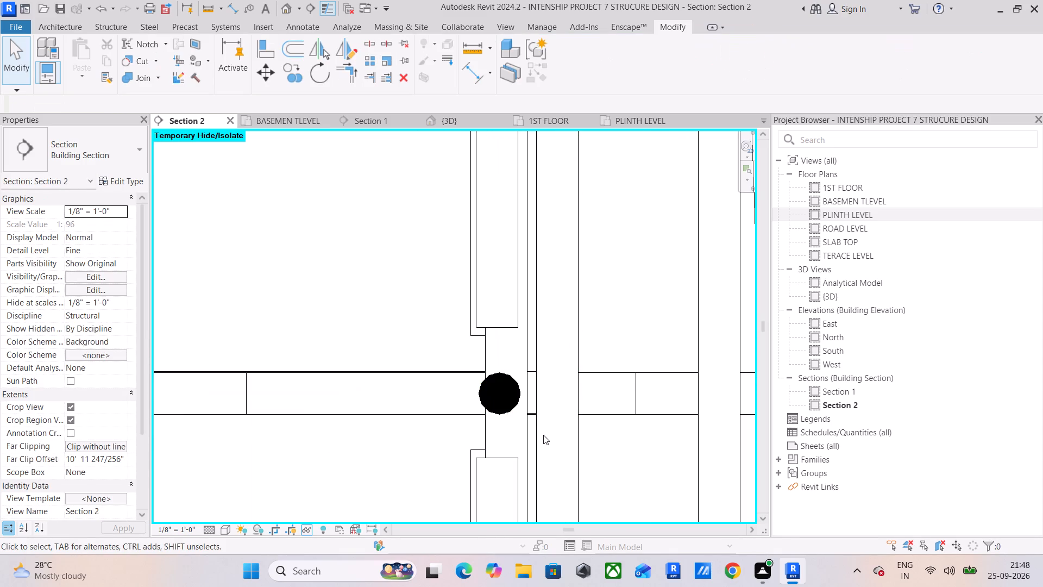
Delete the duplicate Shape 00 bar overlapping the end-on mid-height bar on the joint's cantilever side.
left_click(505, 392)
scroll(505, 392, "down", 6)
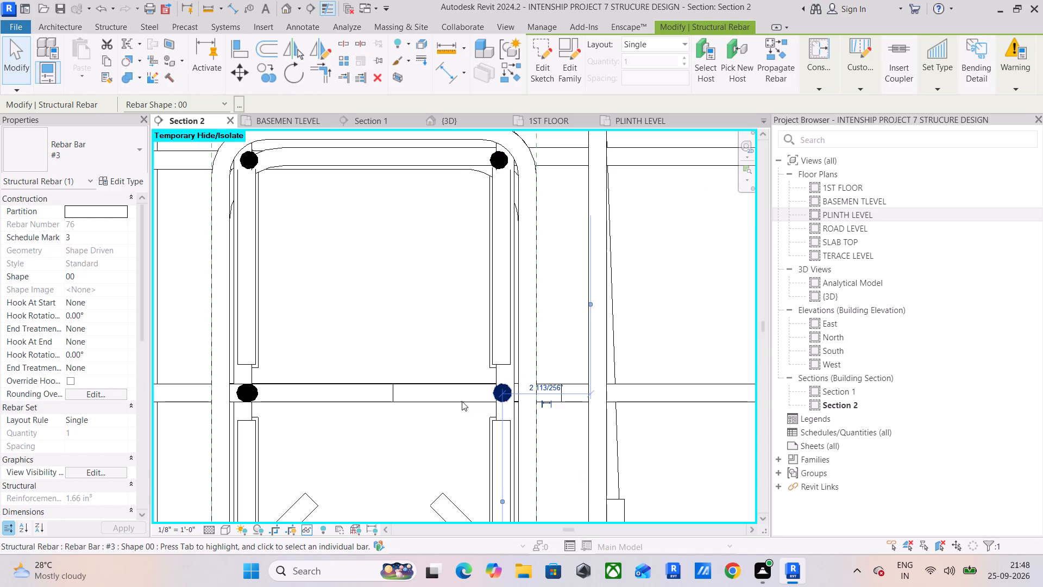
scroll(255, 395, "up", 4)
left_click(255, 395)
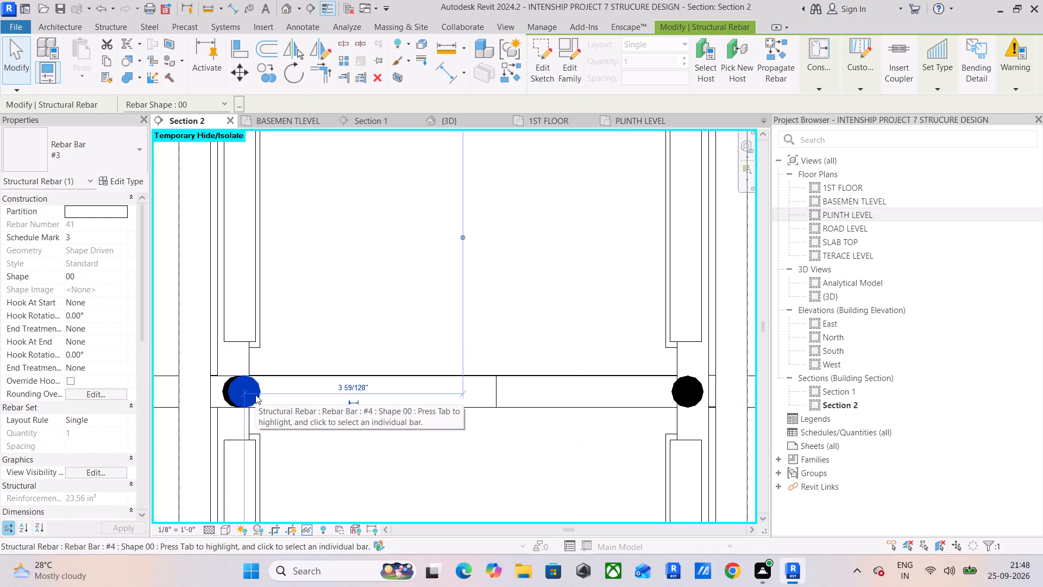
key("Delete")
scroll(255, 395, "down", 5)
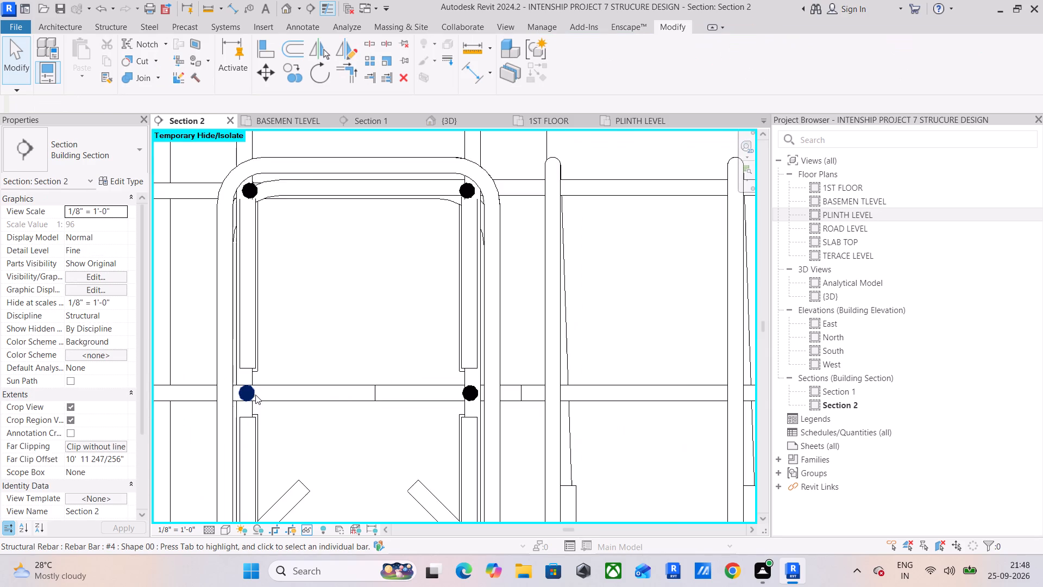
scroll(255, 395, "down", 1)
scroll(238, 216, "up", 5)
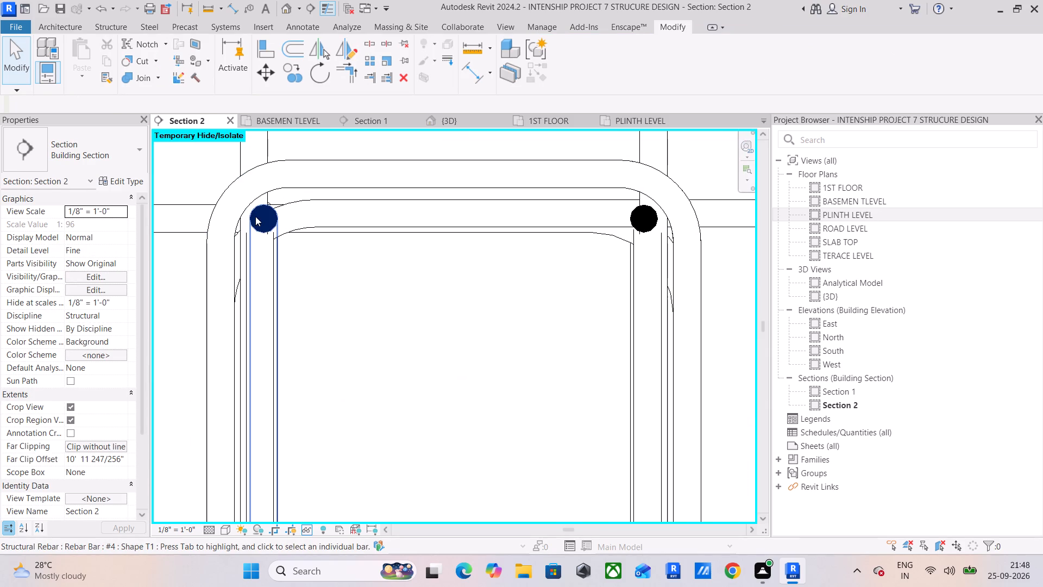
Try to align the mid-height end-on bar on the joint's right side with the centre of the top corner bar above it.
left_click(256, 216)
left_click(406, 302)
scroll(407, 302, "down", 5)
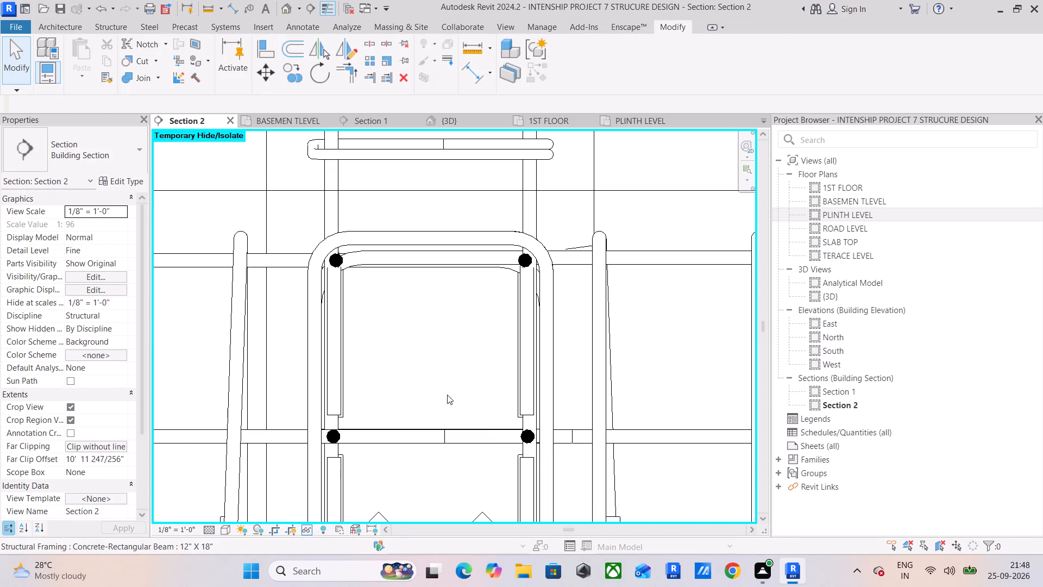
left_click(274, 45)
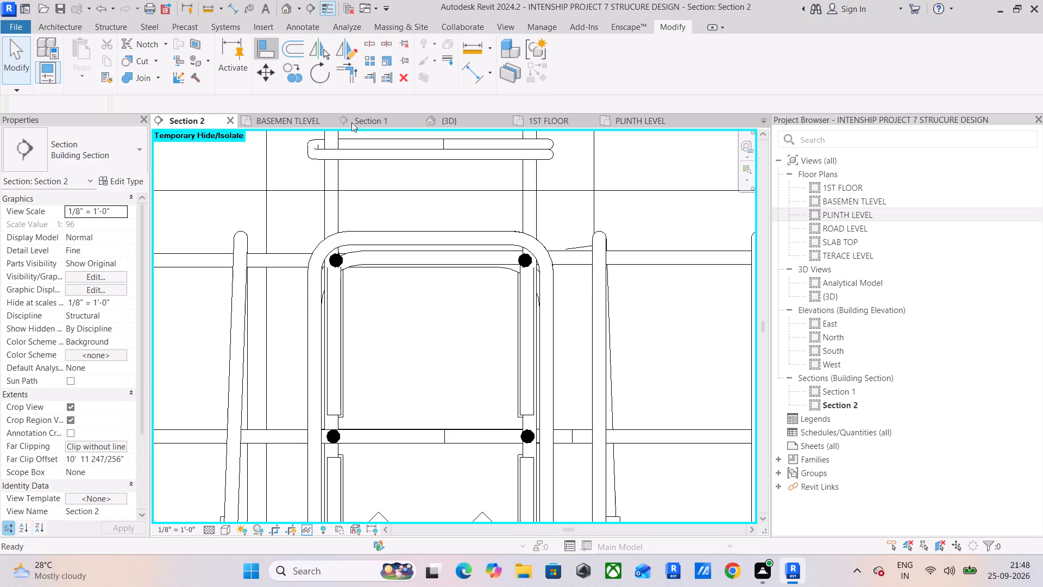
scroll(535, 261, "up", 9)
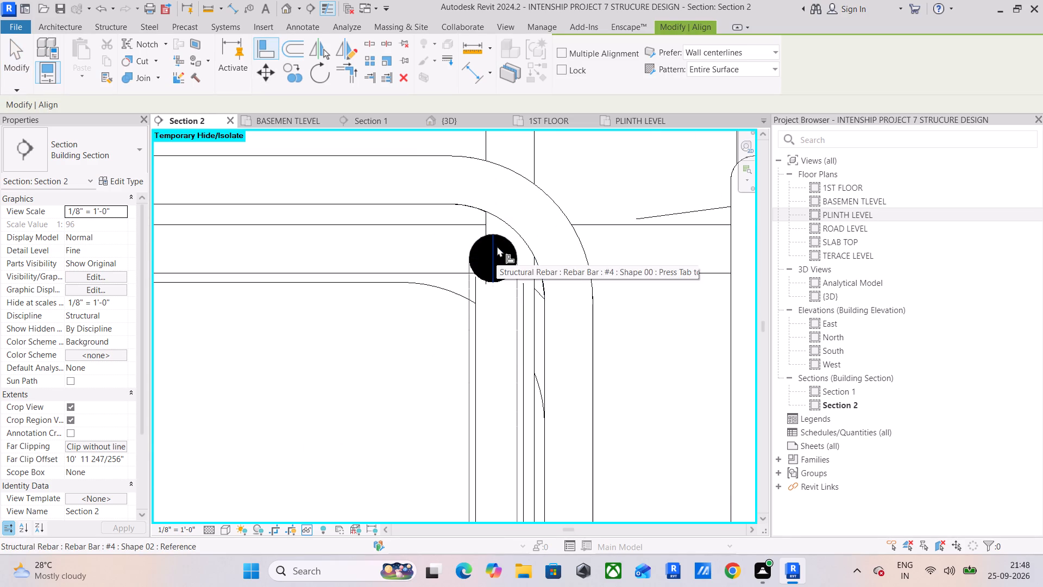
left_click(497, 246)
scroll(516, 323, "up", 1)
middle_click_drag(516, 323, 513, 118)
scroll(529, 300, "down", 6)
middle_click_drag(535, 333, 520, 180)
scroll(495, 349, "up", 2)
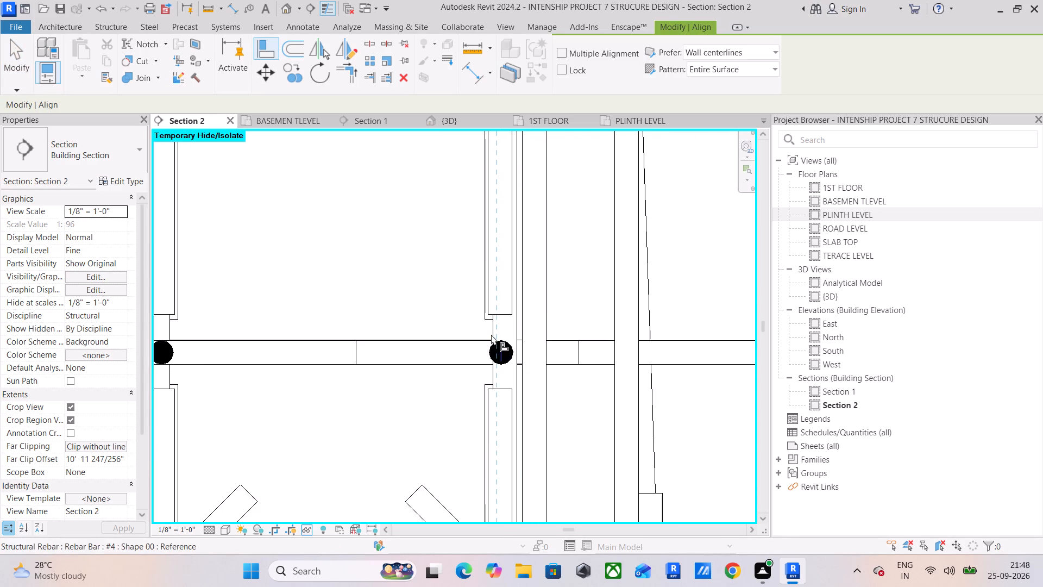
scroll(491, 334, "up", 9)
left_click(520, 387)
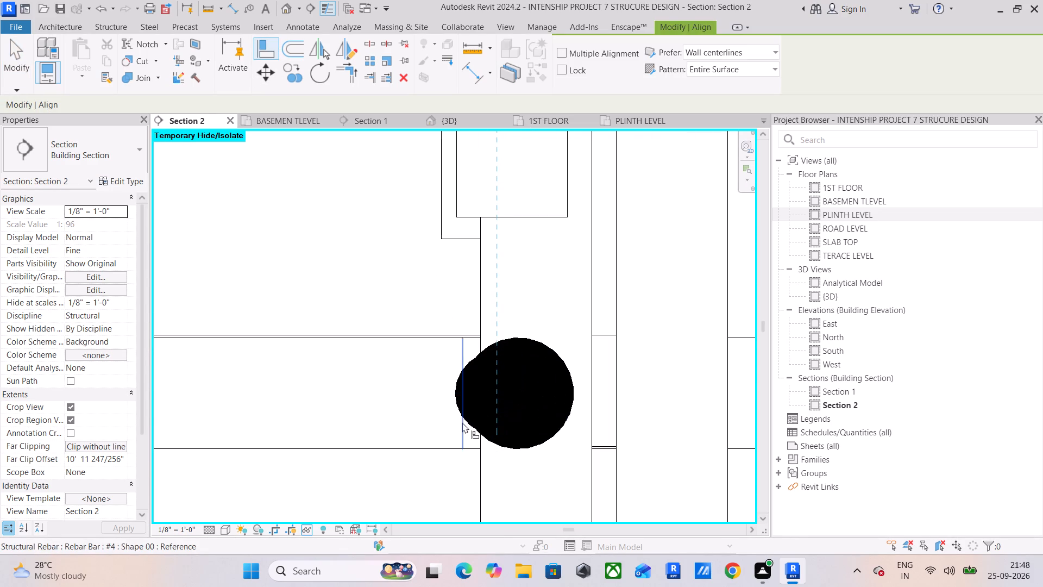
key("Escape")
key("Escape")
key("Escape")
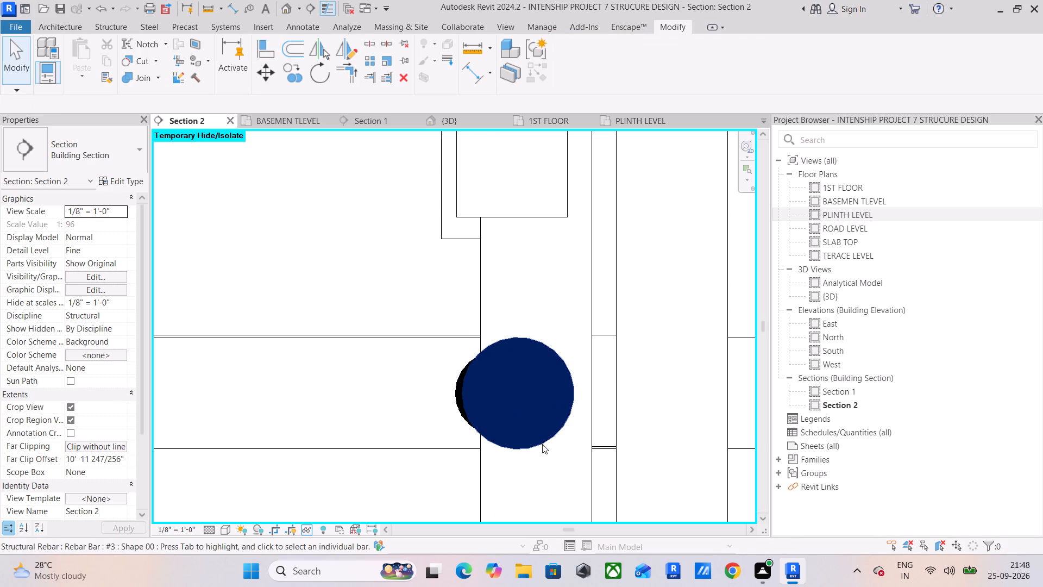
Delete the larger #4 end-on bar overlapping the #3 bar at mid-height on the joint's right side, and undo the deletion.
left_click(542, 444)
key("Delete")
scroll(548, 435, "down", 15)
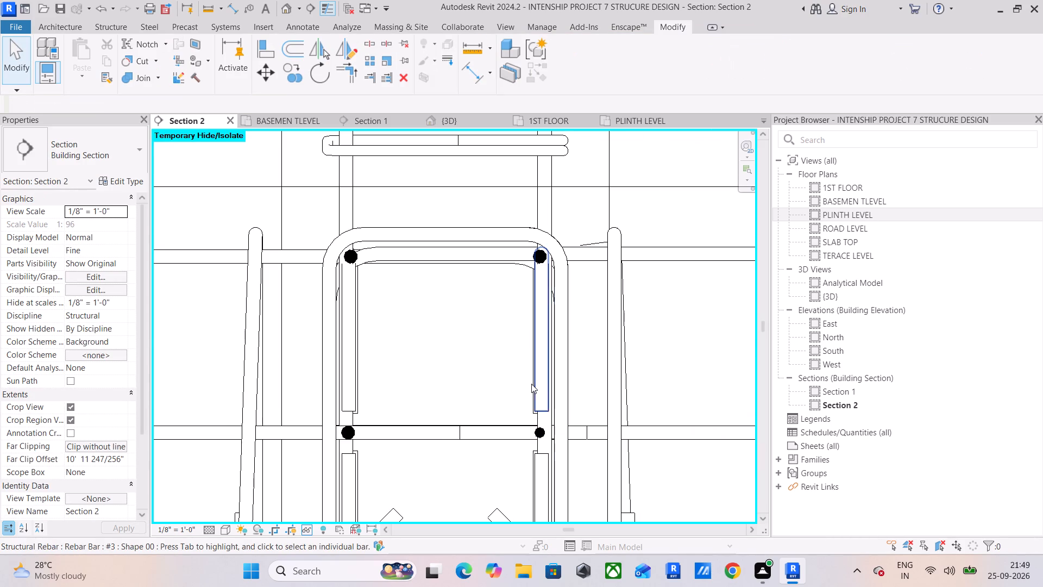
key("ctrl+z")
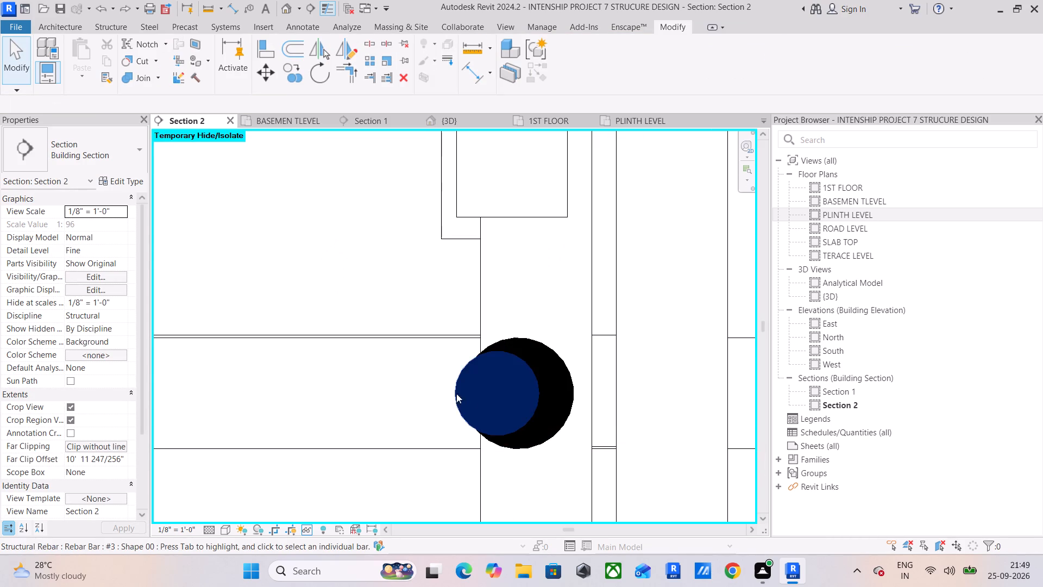
Delete the smaller #3 Shape 00 bar overlapping the #4 end-on bar at mid-height on the joint's right side.
left_click(453, 395)
key("Delete")
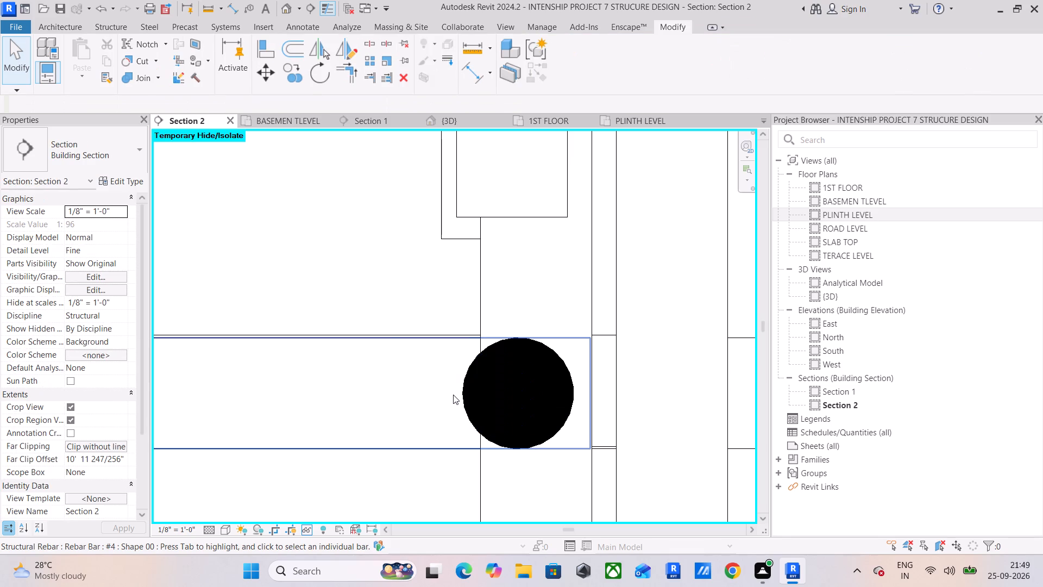
Shift the #4 end-on mid-height bar on the joint's left side slightly inward and delete the duplicate bar beneath it.
scroll(456, 394, "down", 5)
middle_click_drag(476, 385, 550, 380)
scroll(507, 404, "down", 5)
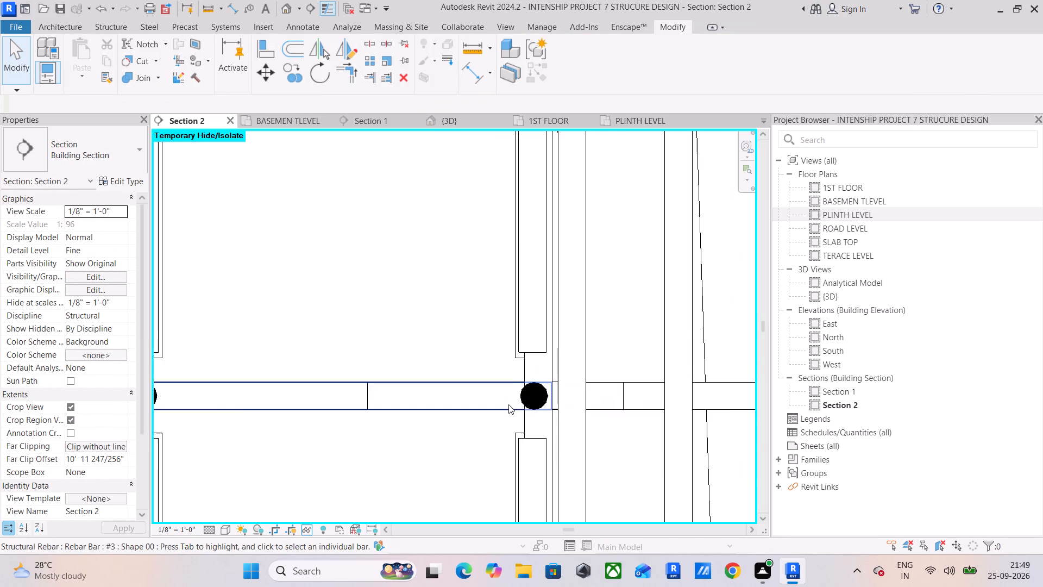
scroll(508, 404, "down", 5)
middle_click_drag(508, 404, 535, 403)
scroll(350, 392, "up", 6)
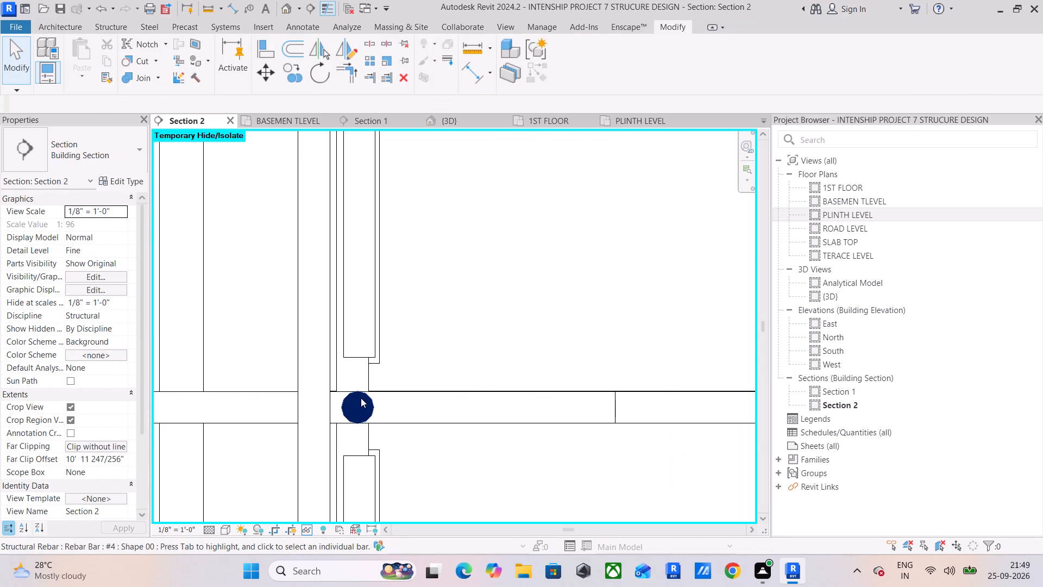
left_click(367, 406)
scroll(364, 401, "up", 6)
left_click_drag(359, 419, 407, 418)
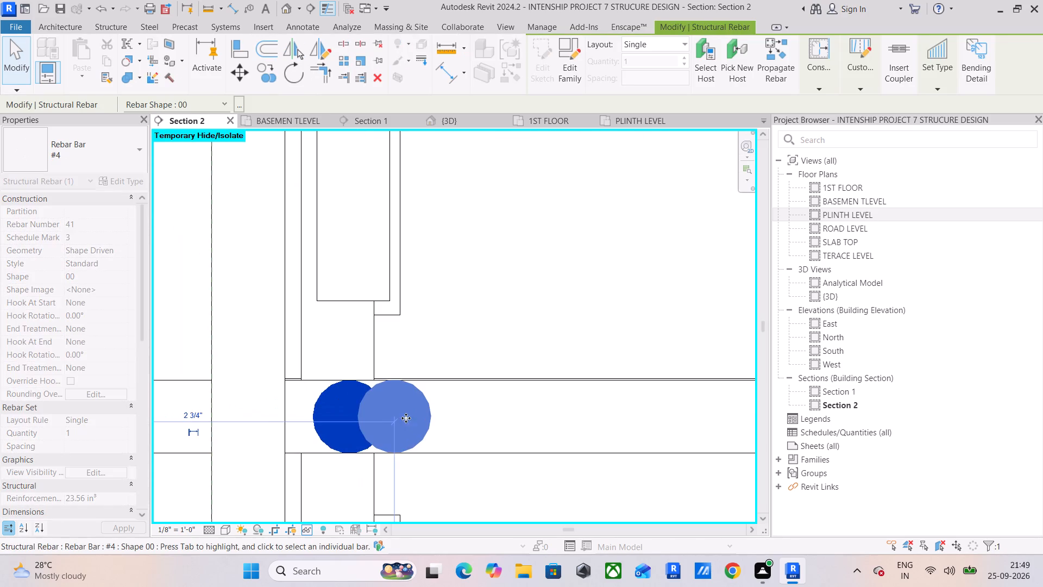
left_click(316, 403)
key("Delete")
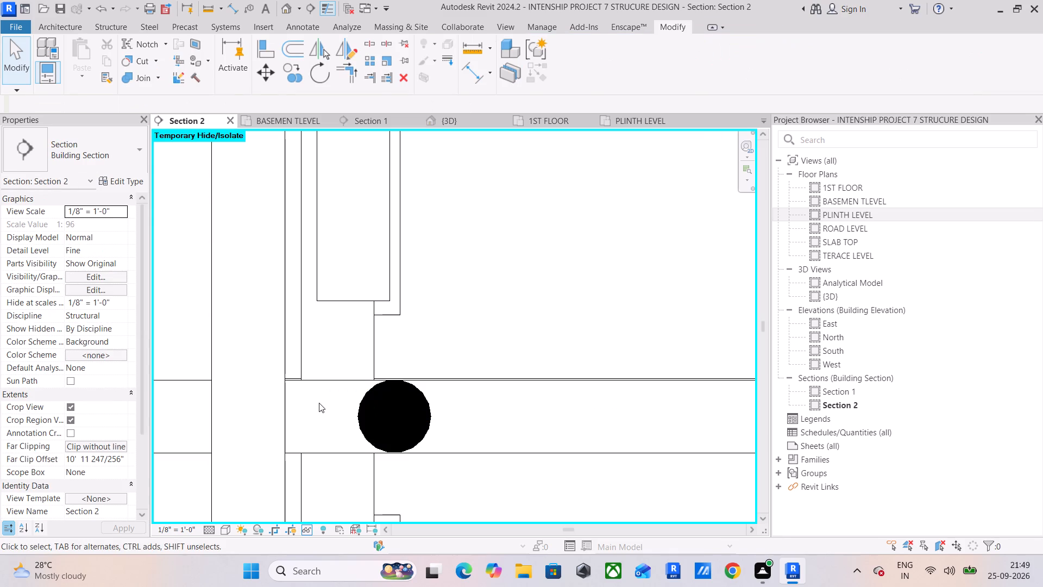
Align the mid-height #4 end-on bar on the joint's left side with the centre of the top corner bar above it.
scroll(386, 207, "down", 11)
middle_click_drag(388, 216, 398, 279)
scroll(398, 279, "down", 4)
middle_click_drag(398, 279, 391, 322)
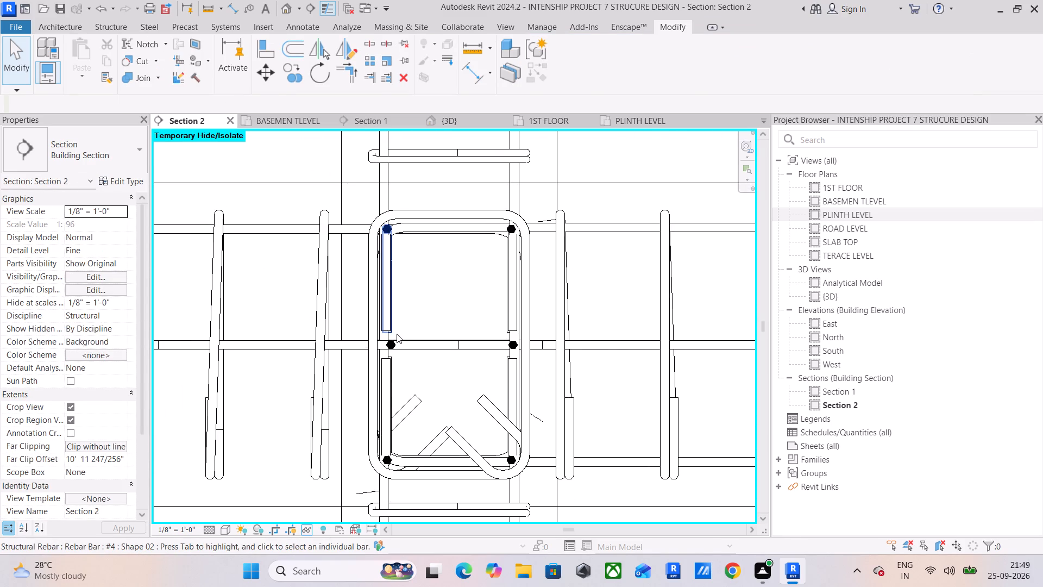
left_click(260, 45)
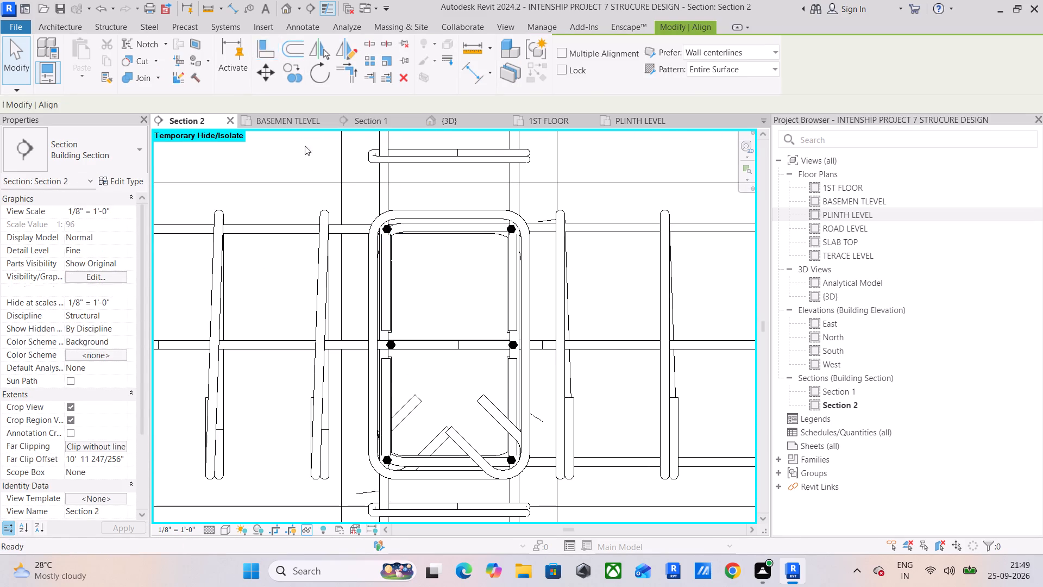
scroll(339, 196, "up", 10)
scroll(426, 259, "up", 5)
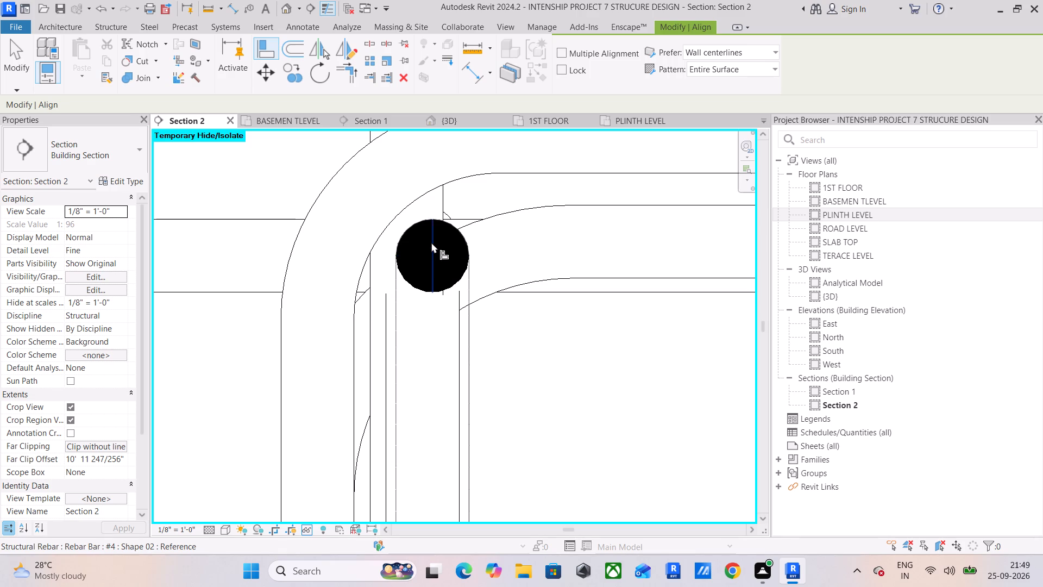
left_click(431, 242)
scroll(435, 338, "down", 5)
middle_click_drag(443, 350, 423, 146)
middle_click_drag(455, 433, 442, 226)
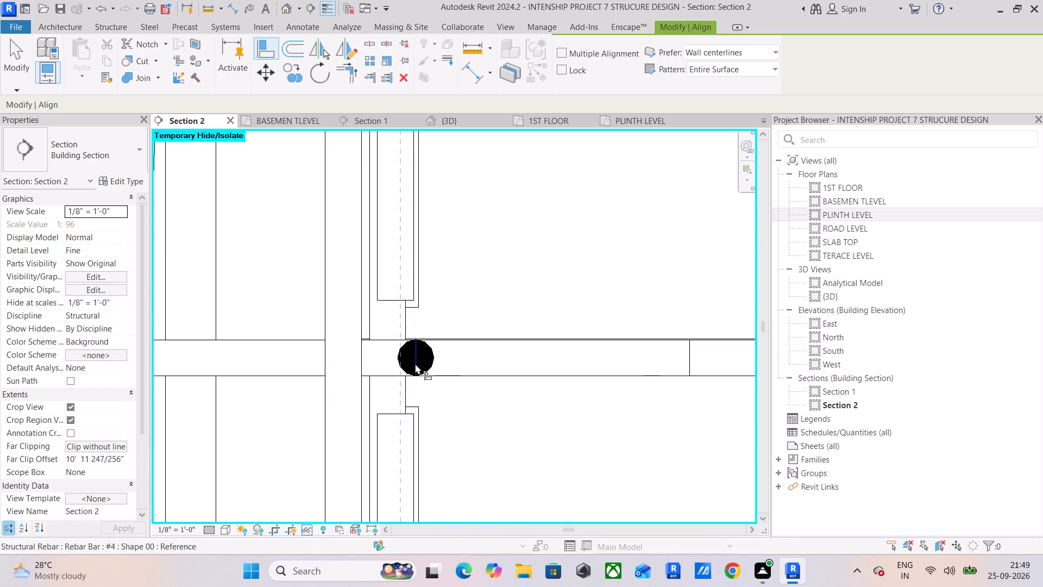
scroll(411, 346, "up", 6)
left_click(419, 369)
Align the mid-height #4 end-on bar on the joint's right side with the centre of the top corner bar above it.
scroll(419, 369, "down", 12)
middle_click_drag(516, 366, 230, 408)
scroll(357, 208, "up", 9)
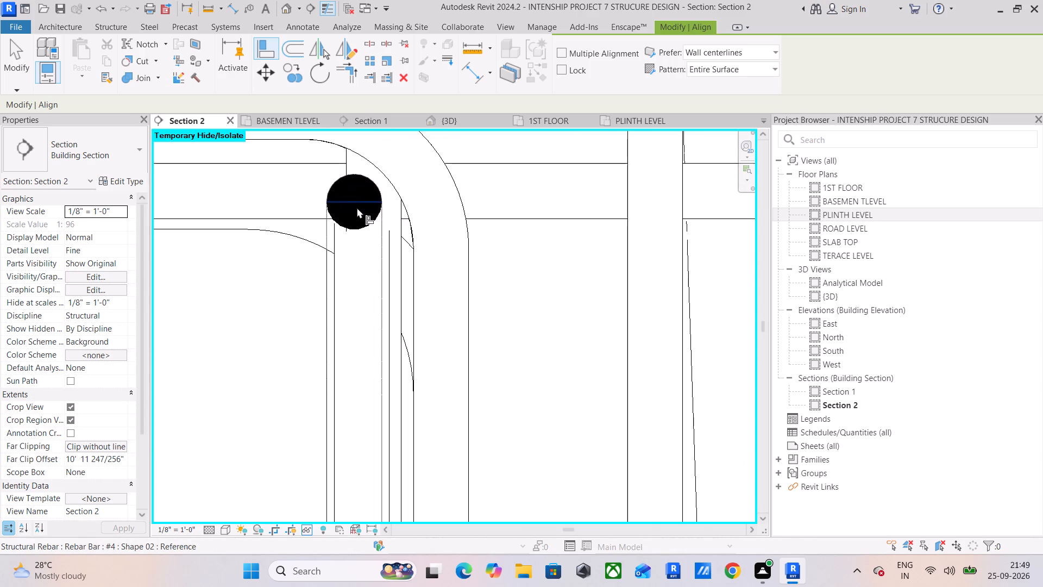
left_click(353, 190)
scroll(360, 321, "down", 6)
middle_click_drag(368, 340, 370, 154)
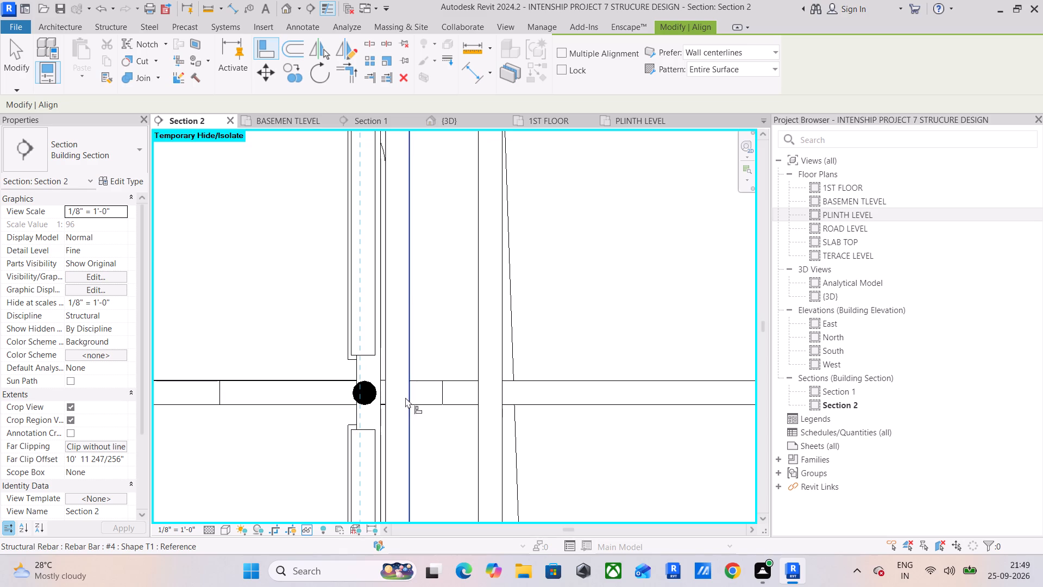
scroll(367, 393, "up", 10)
left_click(366, 391)
scroll(366, 391, "down", 12)
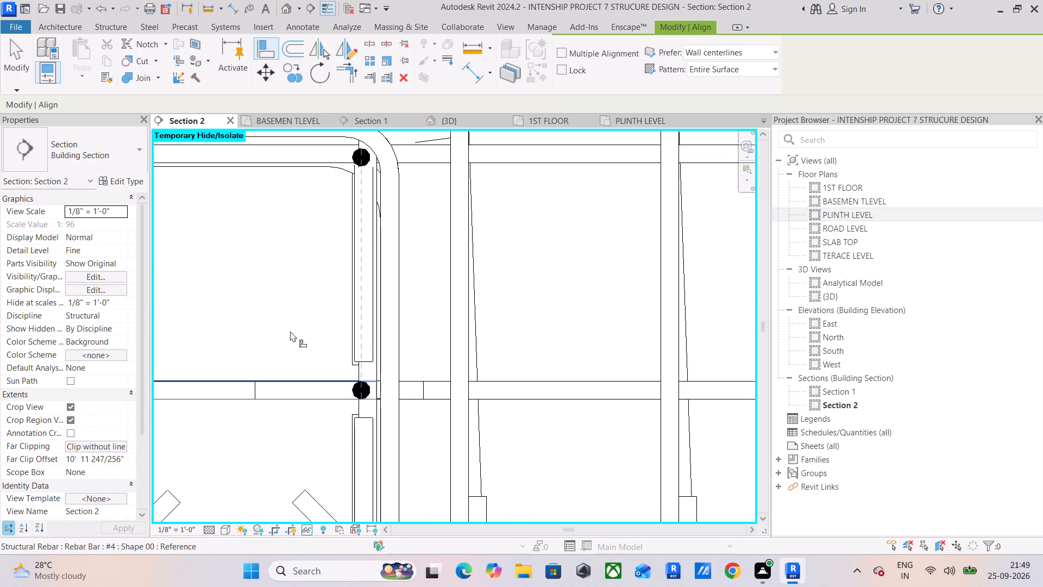
left_click(285, 314)
key("Escape")
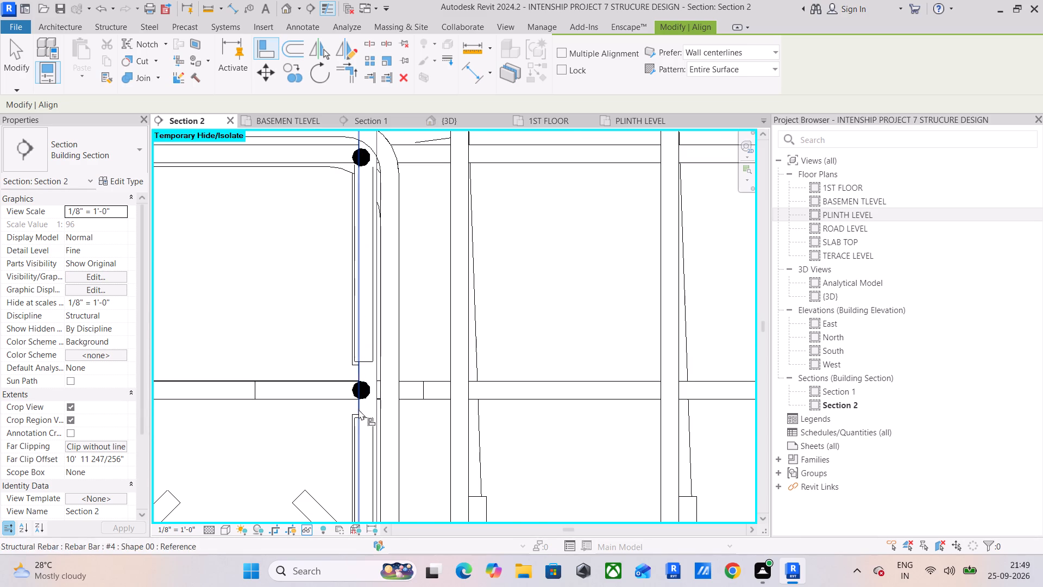
scroll(351, 364, "up", 6)
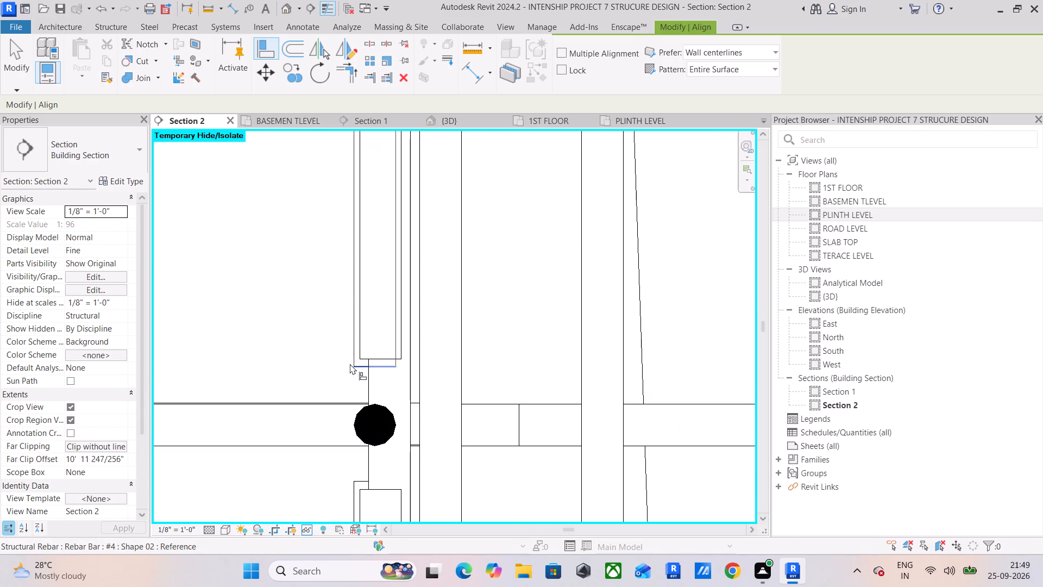
key("Escape")
key("Escape")
Delete the duplicate hooked #4 Shape 02 bars at the joint's two upper corners.
left_click(350, 364)
scroll(350, 364, "down", 14)
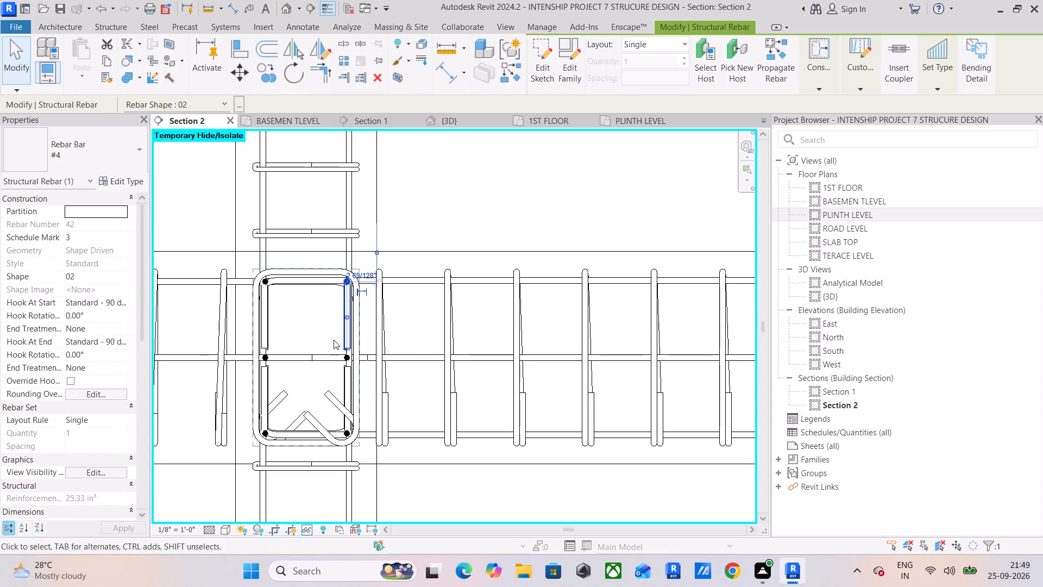
middle_click_drag(297, 326, 353, 341)
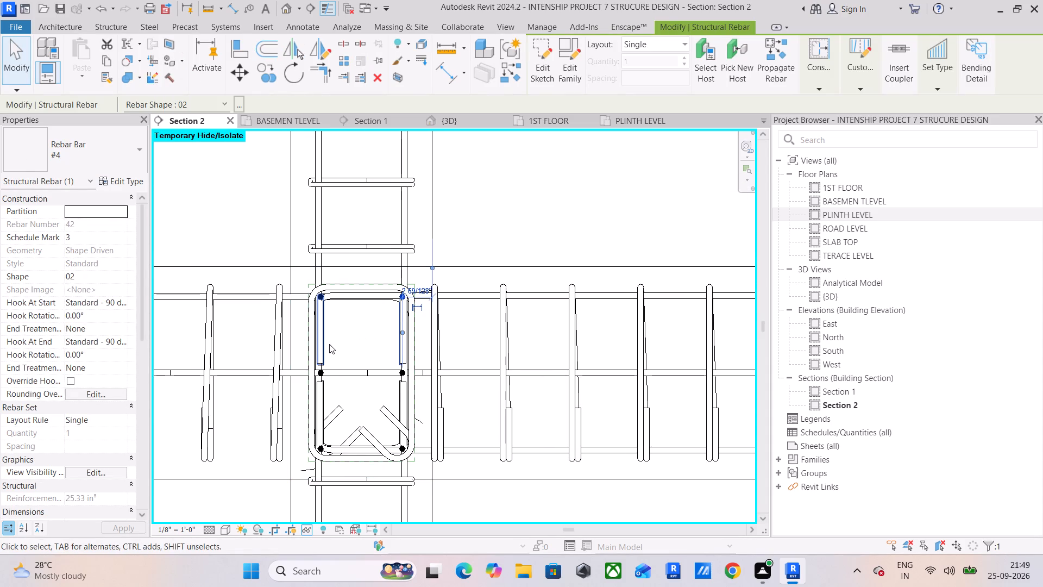
scroll(401, 341, "up", 4)
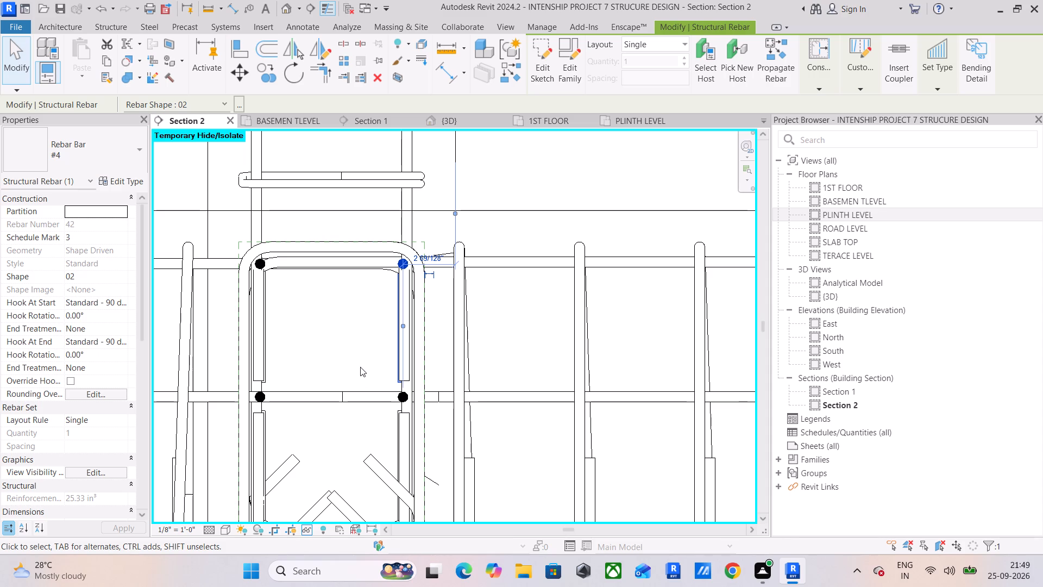
key("Delete")
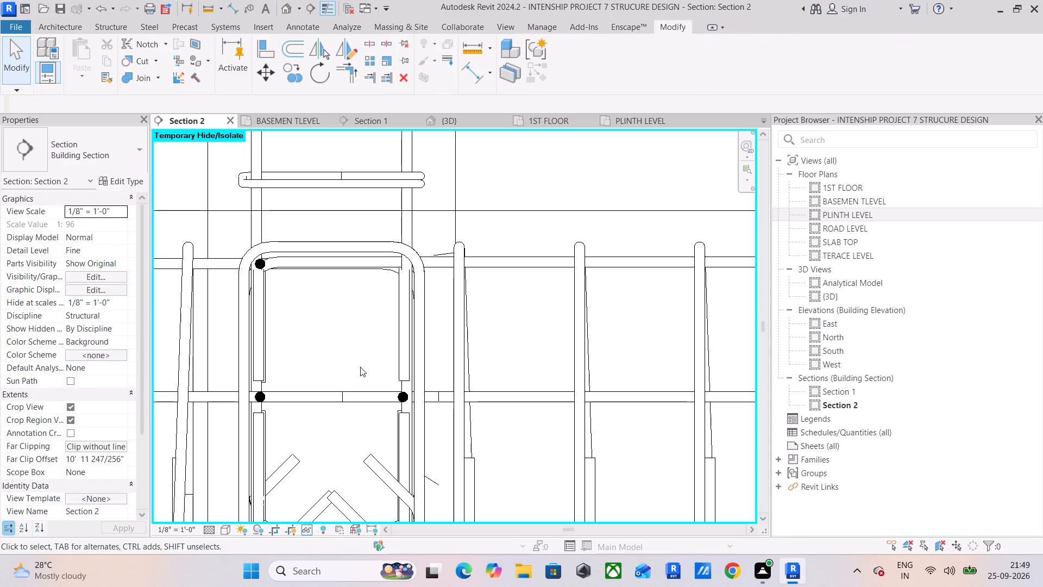
scroll(272, 367, "up", 6)
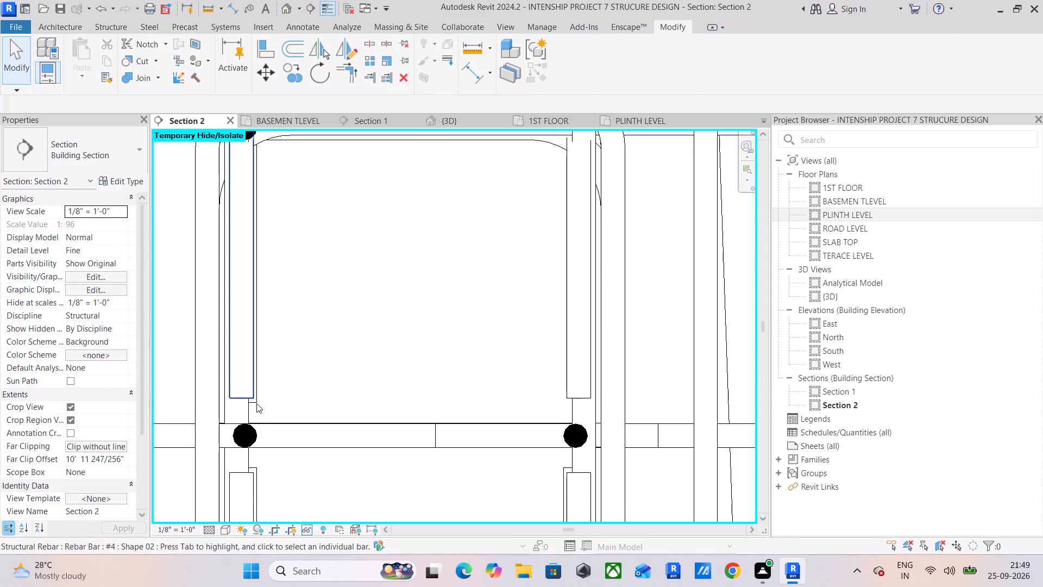
left_click(256, 403)
scroll(257, 402, "up", 6)
left_click(257, 405)
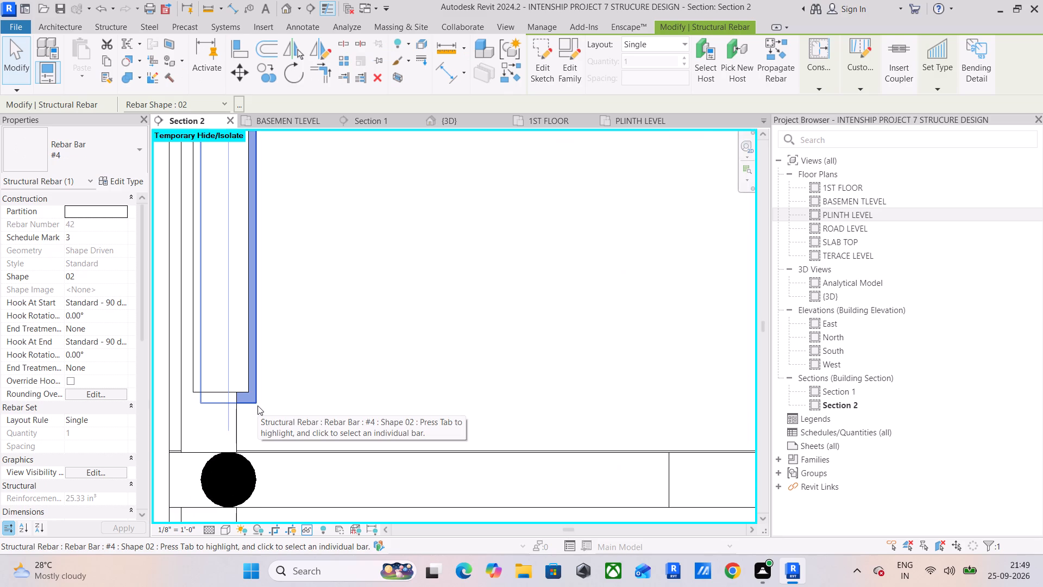
key("Delete")
Delete the duplicate hooked #4 Shape 02 bars at the joint's two lower corners.
scroll(257, 405, "down", 7)
middle_click_drag(310, 404, 312, 264)
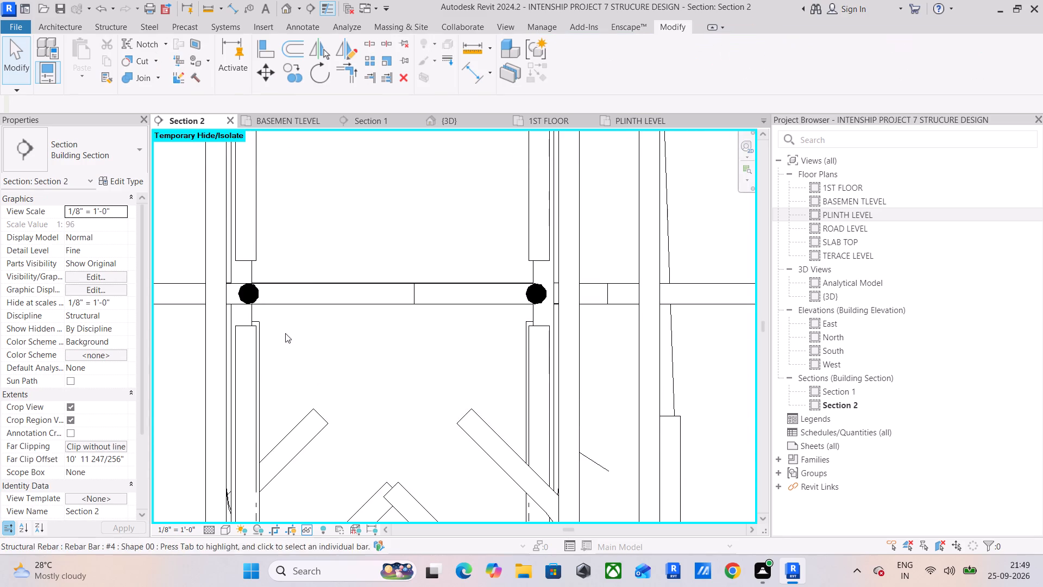
scroll(268, 344, "up", 5)
left_click(252, 307)
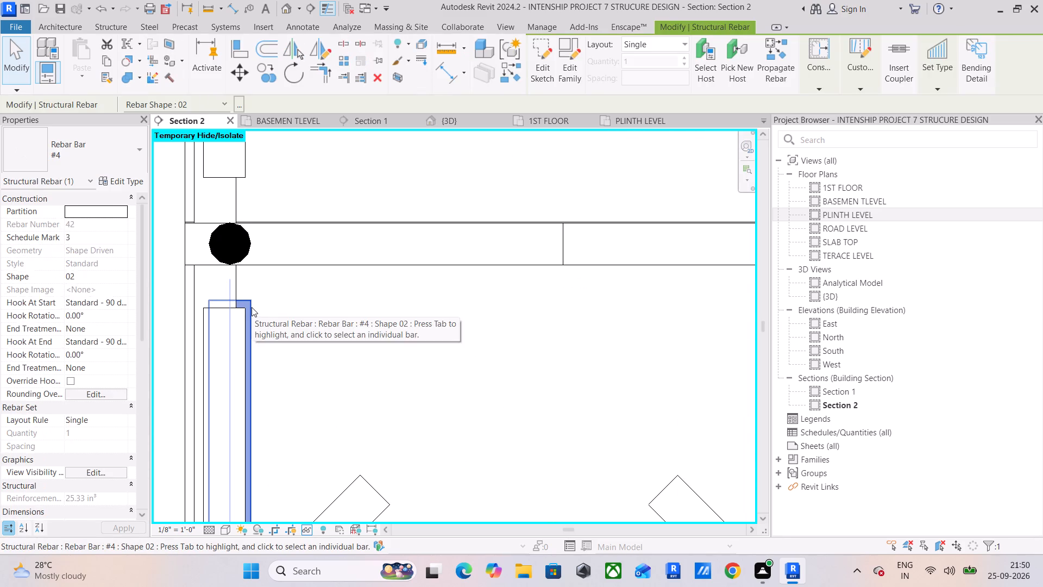
key("Delete")
scroll(252, 307, "down", 8)
middle_click_drag(514, 313, 344, 343)
scroll(292, 333, "up", 13)
left_click(249, 356)
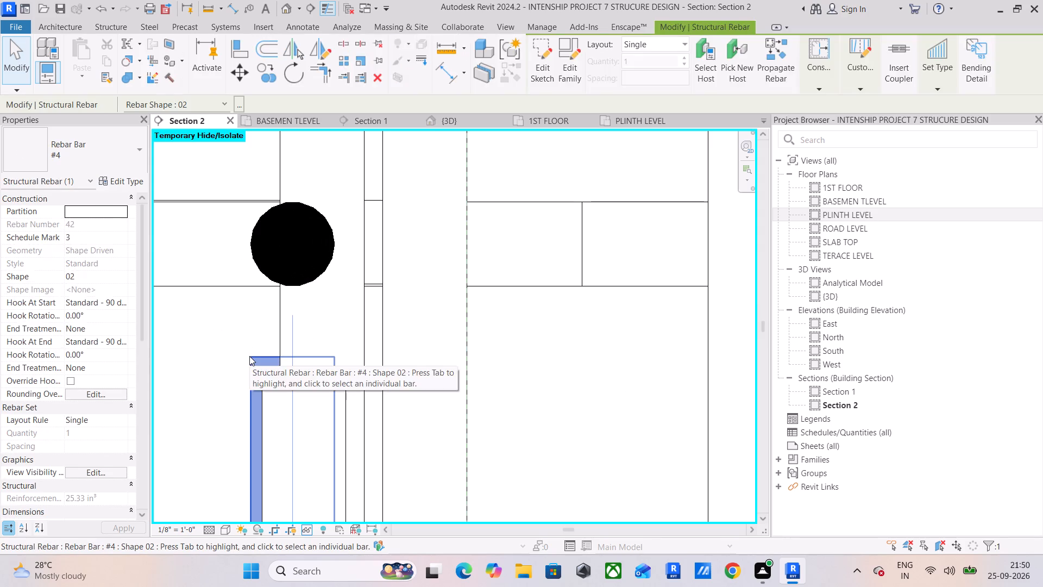
key("Delete")
Pull the hooked end of the right-hand beam's long bottom #4 bar back from the joint's far face to about the joint's middle.
scroll(249, 356, "down", 13)
middle_click_drag(249, 356, 407, 232)
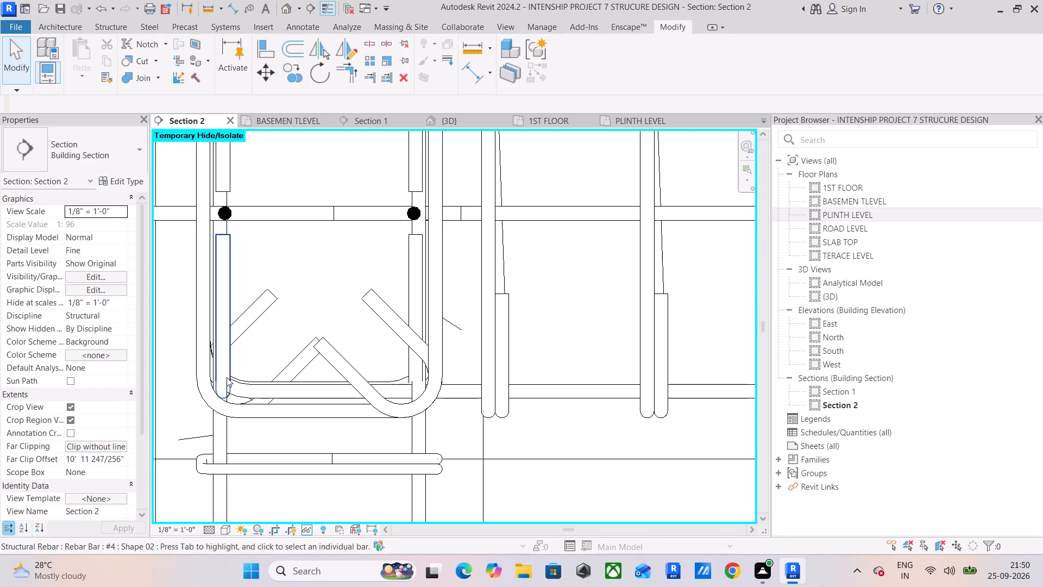
left_click(225, 364)
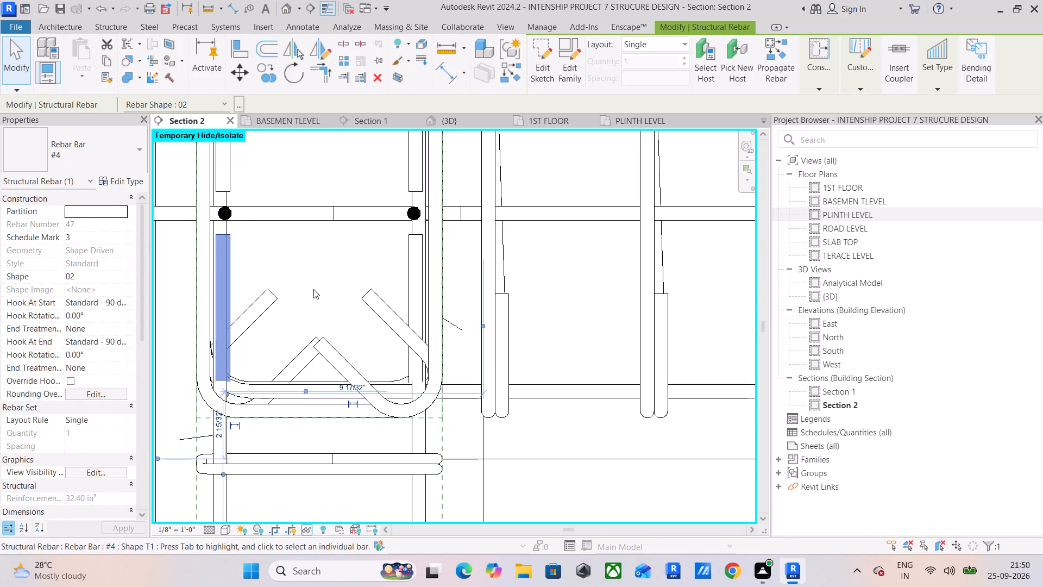
left_click(315, 289)
left_click(513, 431)
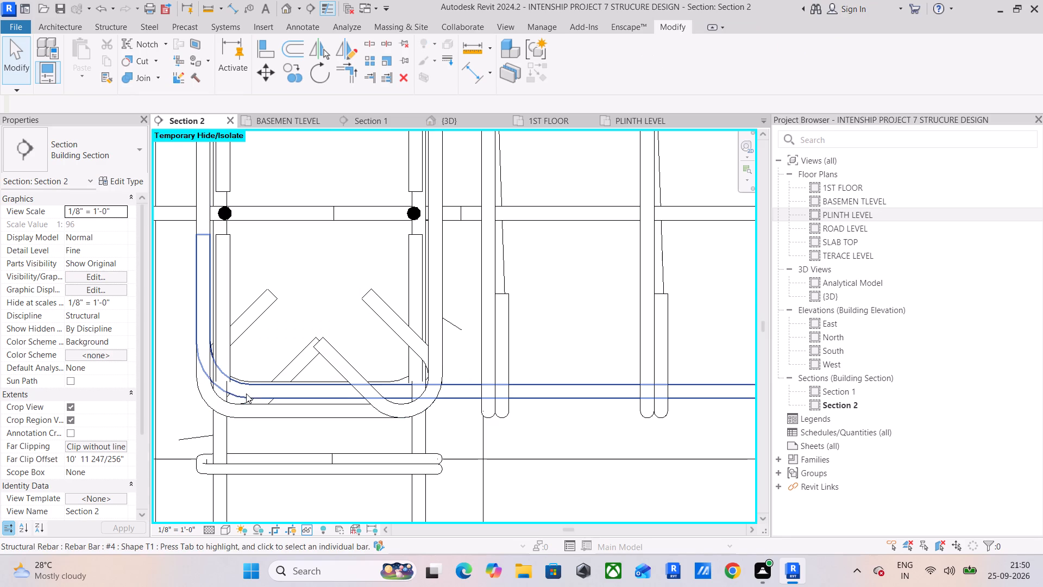
left_click(254, 390)
left_click_drag(198, 309, 291, 319)
Stretch the far leg of the short hooked #4 Shape 02 bottom bar into the left-hand beam, making segment B about 1'-4".
left_click(244, 384)
scroll(211, 329, "down", 3)
middle_click_drag(221, 337, 377, 347)
scroll(377, 347, "up", 1)
scroll(377, 347, "down", 5)
left_click_drag(364, 335, 298, 345)
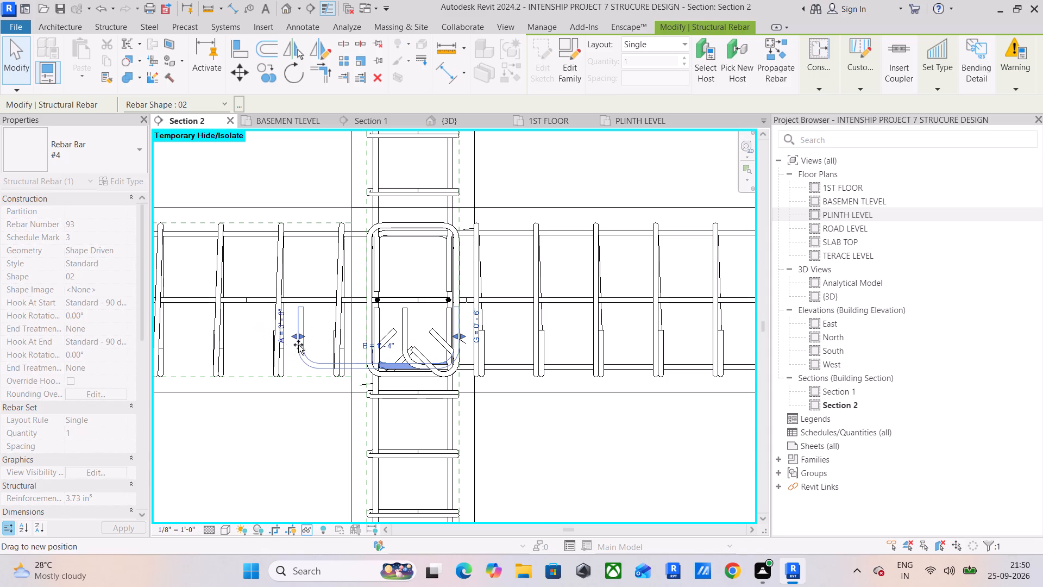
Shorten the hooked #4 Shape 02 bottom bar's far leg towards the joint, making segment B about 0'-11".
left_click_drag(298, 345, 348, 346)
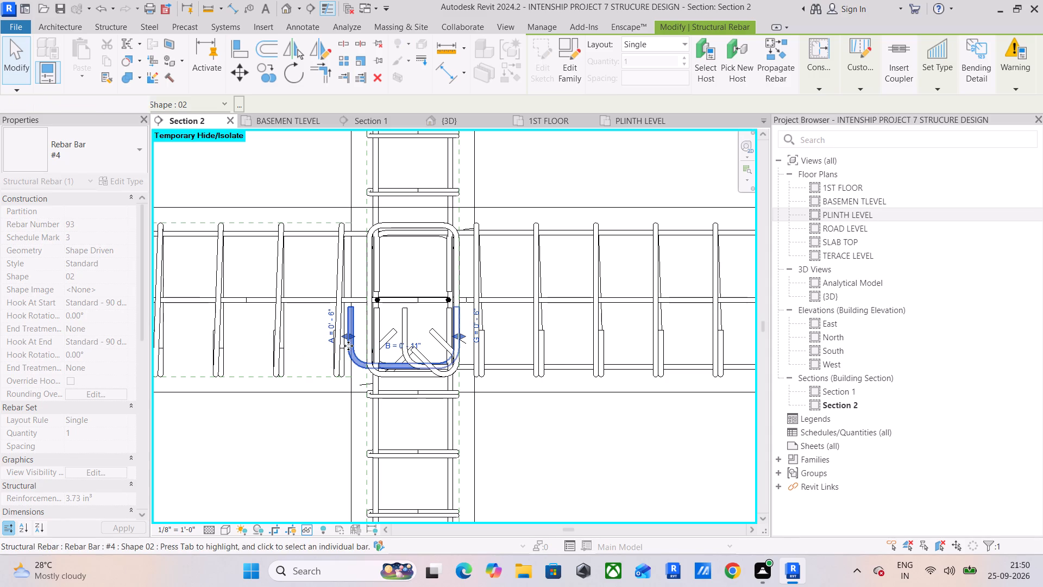
Undo the recent hooked-bar stretching, the long bottom bar's pull-back and the duplicate-bar deletions at the joint.
key("ctrl+z")
key("ctrl+z")
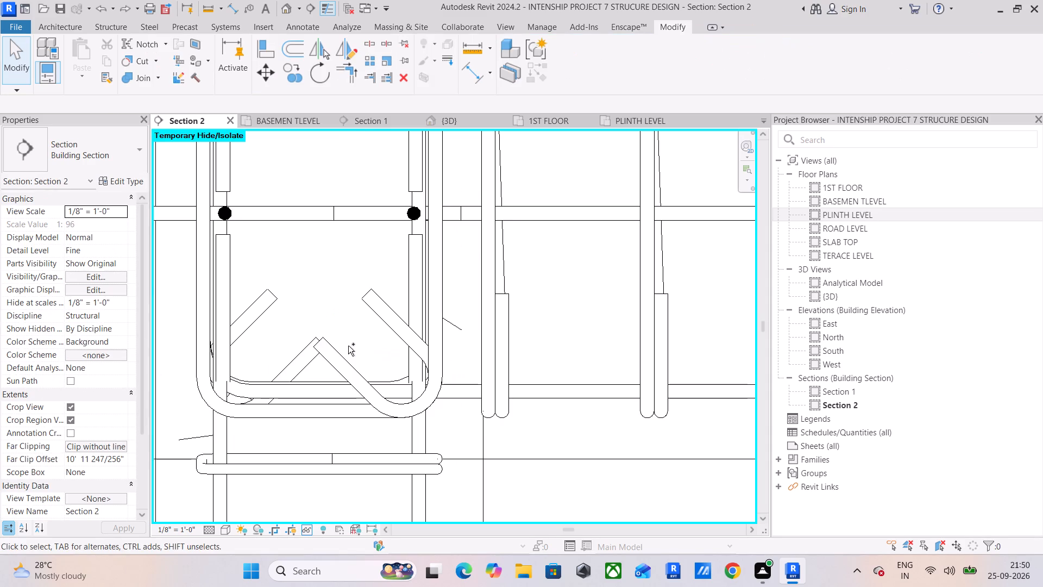
key("ctrl+z")
key("ctrl+z")
key("ctrl+z")
key("ctrl+z")
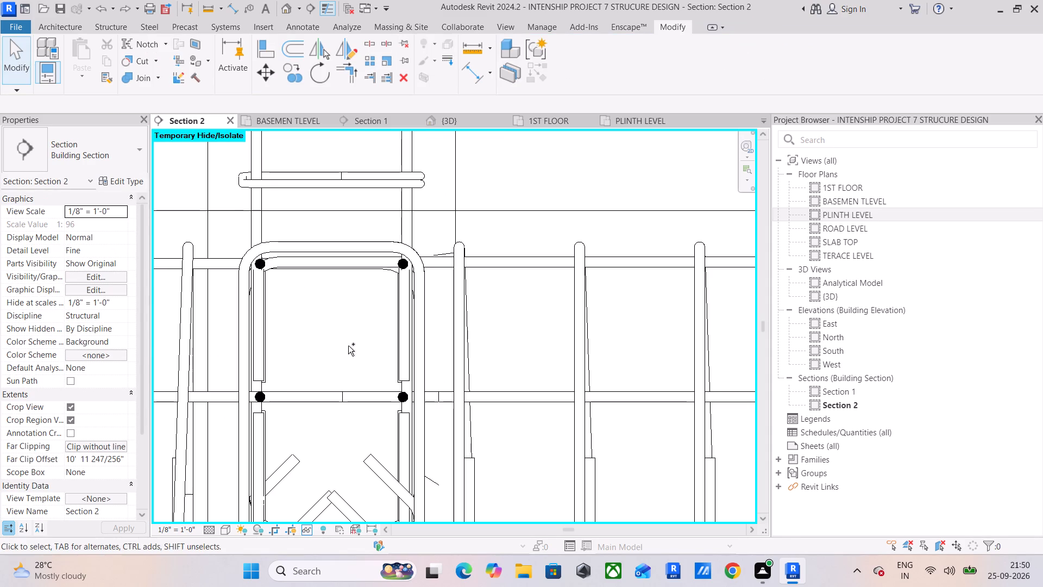
key("ctrl+z")
key("ctrl+z")
key("ctrl+z")
key("ctrl+z")
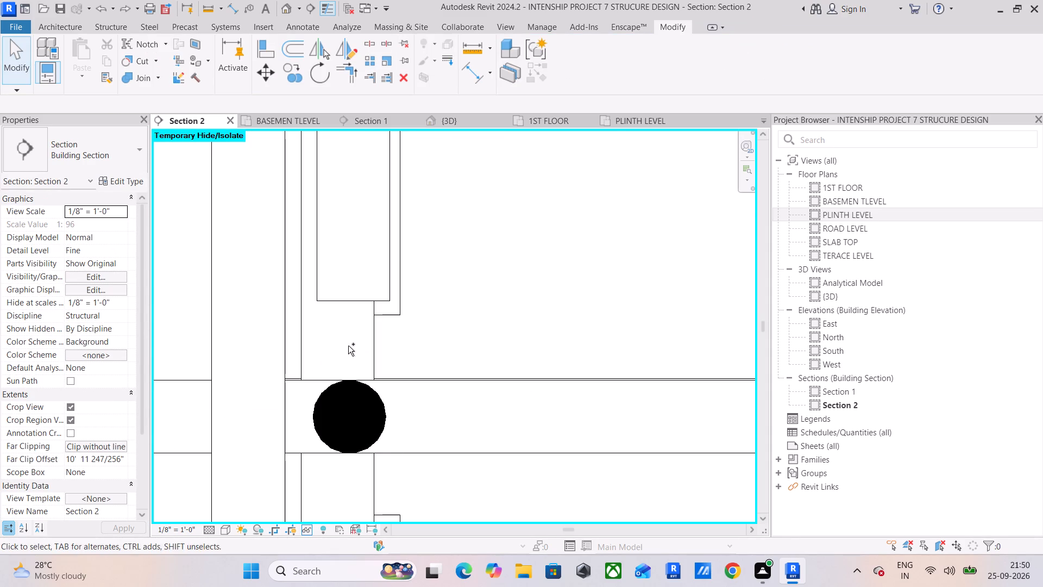
key("ctrl+z")
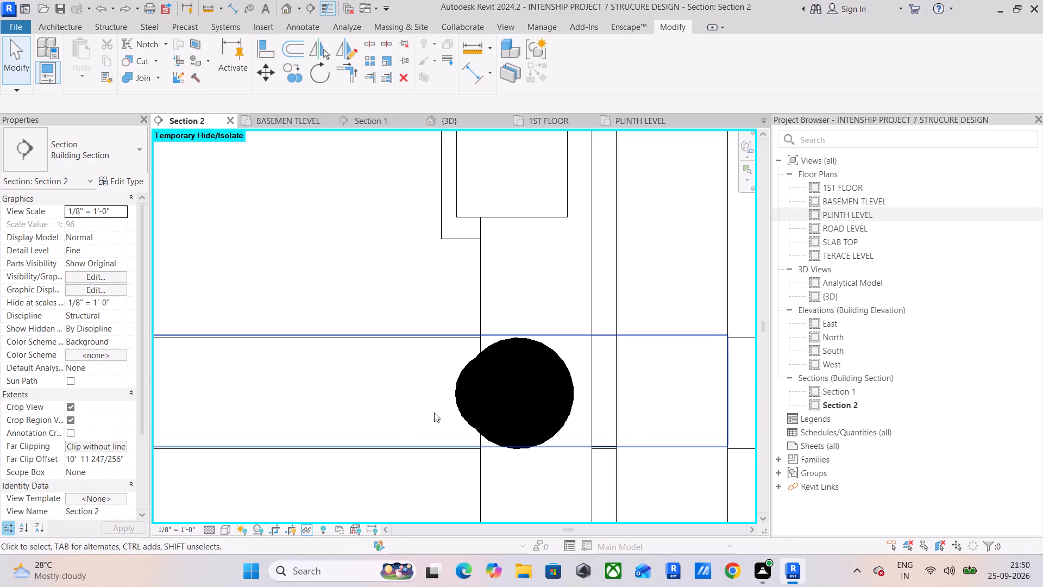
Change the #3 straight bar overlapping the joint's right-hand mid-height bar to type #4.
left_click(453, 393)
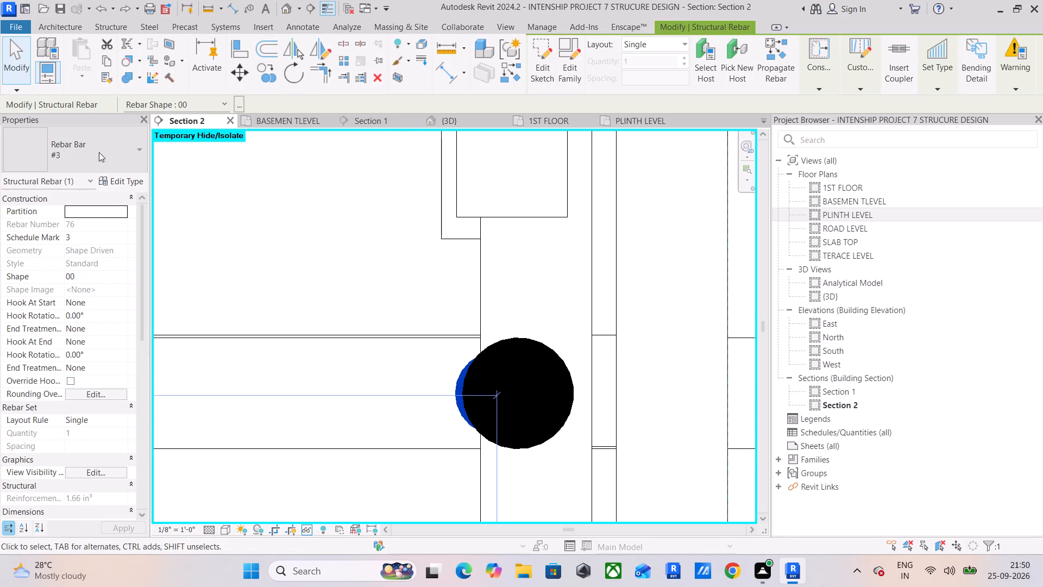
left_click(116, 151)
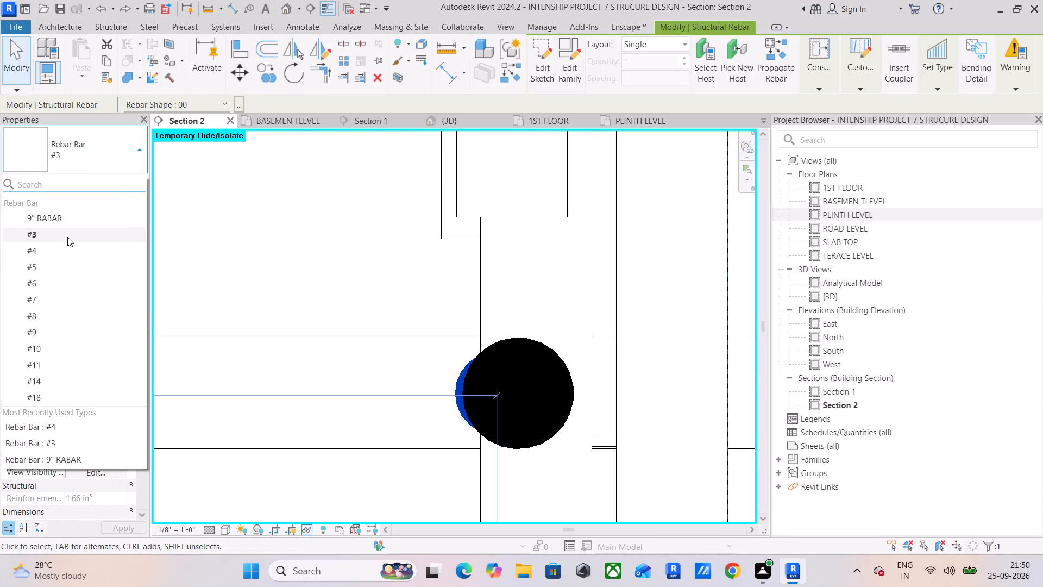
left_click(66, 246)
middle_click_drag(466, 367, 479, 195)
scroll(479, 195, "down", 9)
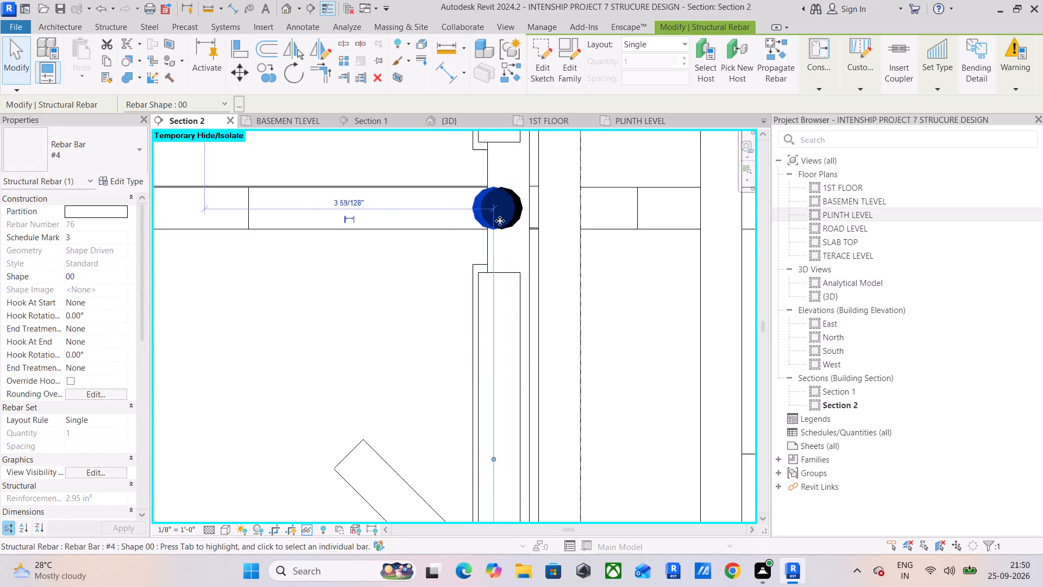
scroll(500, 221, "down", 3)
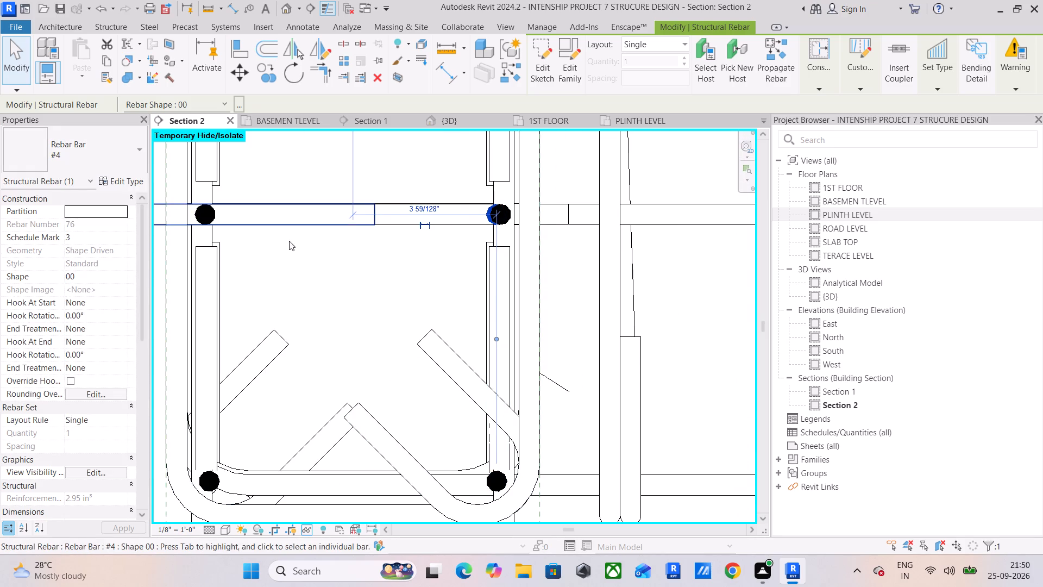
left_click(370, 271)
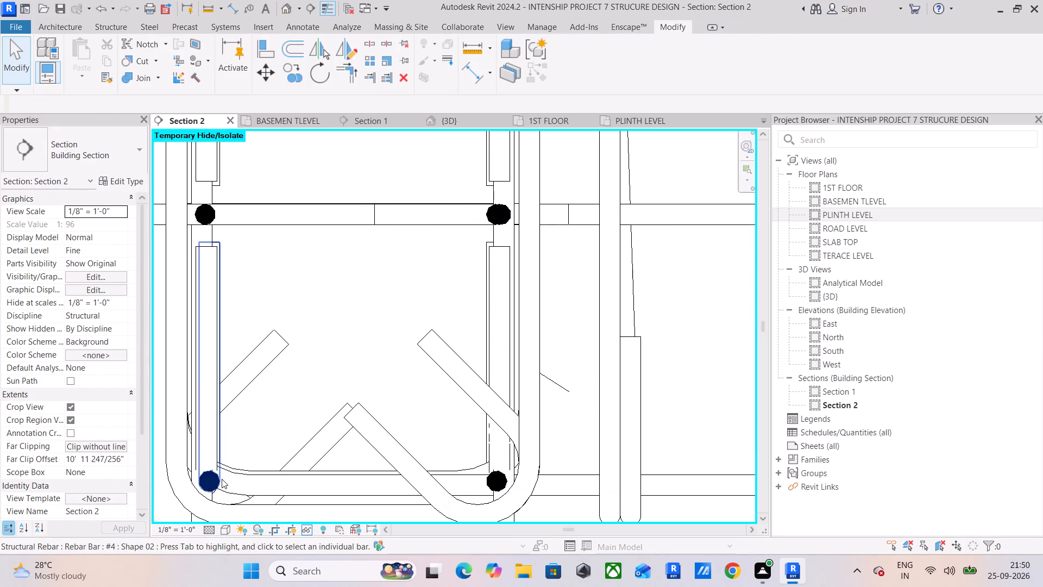
Delete the duplicate straight #4 bars at mid-height on both sides of the joint.
left_click(205, 219)
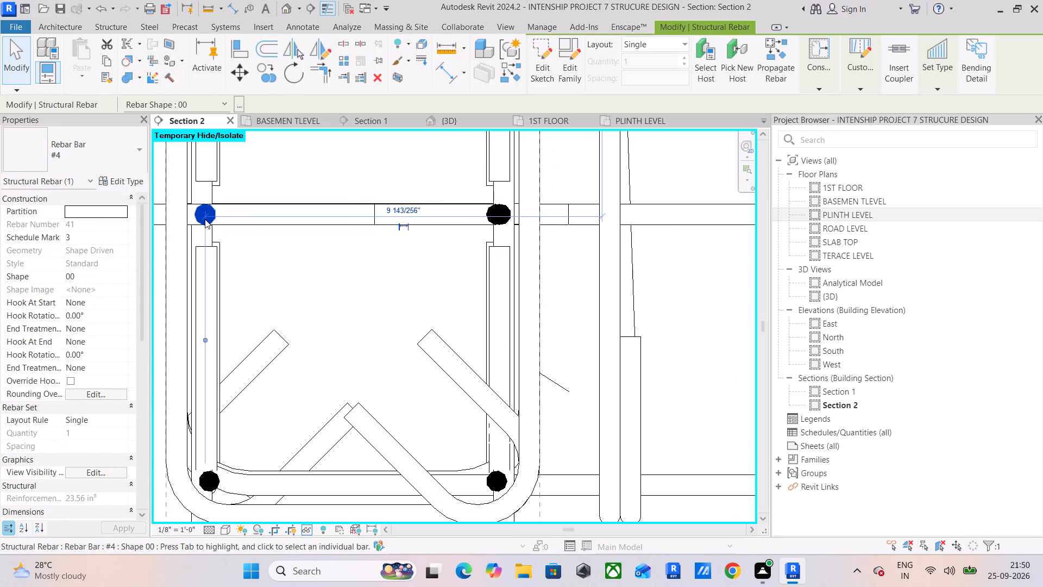
key("Delete")
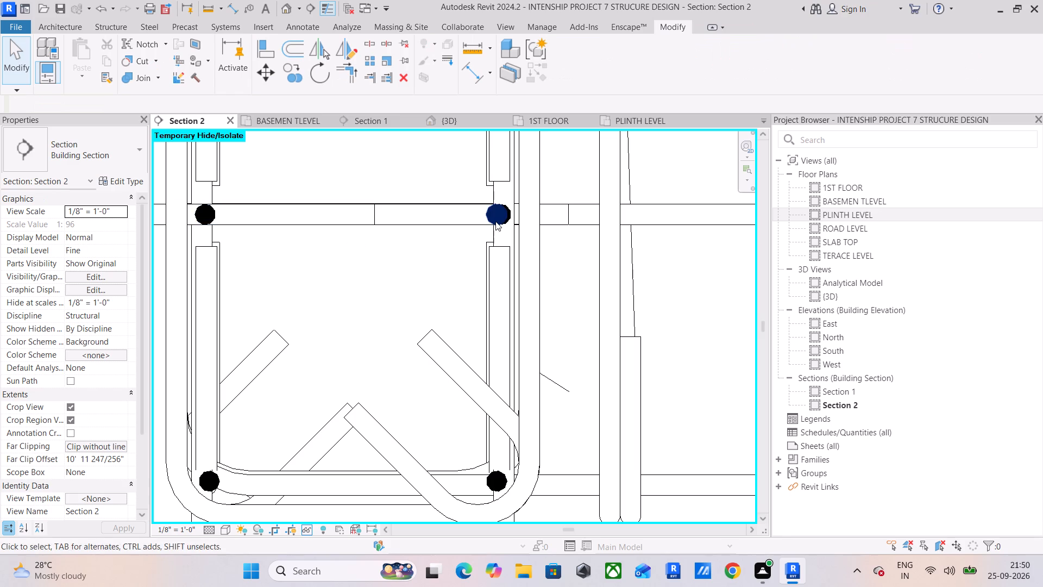
left_click(496, 217)
key("Delete")
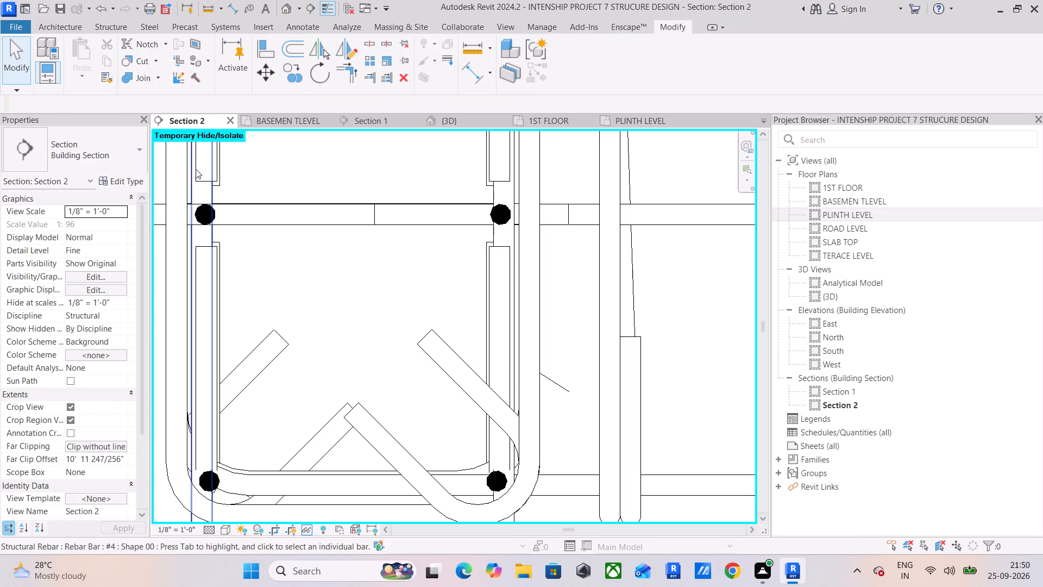
Align the joint's left mid-height #4 bar vertically with the centre of the lower-left corner bar.
left_click(257, 52)
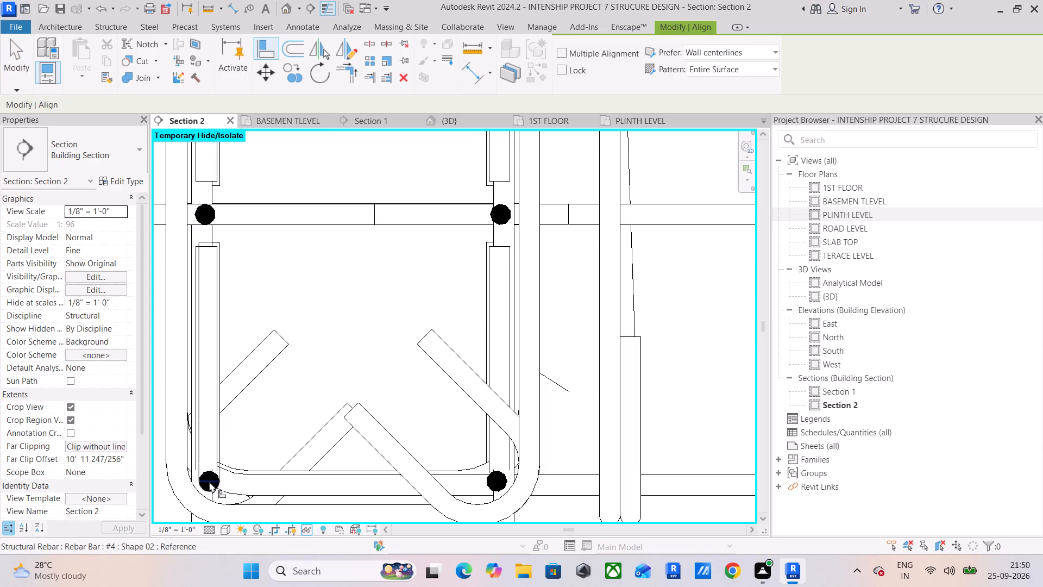
left_click(210, 477)
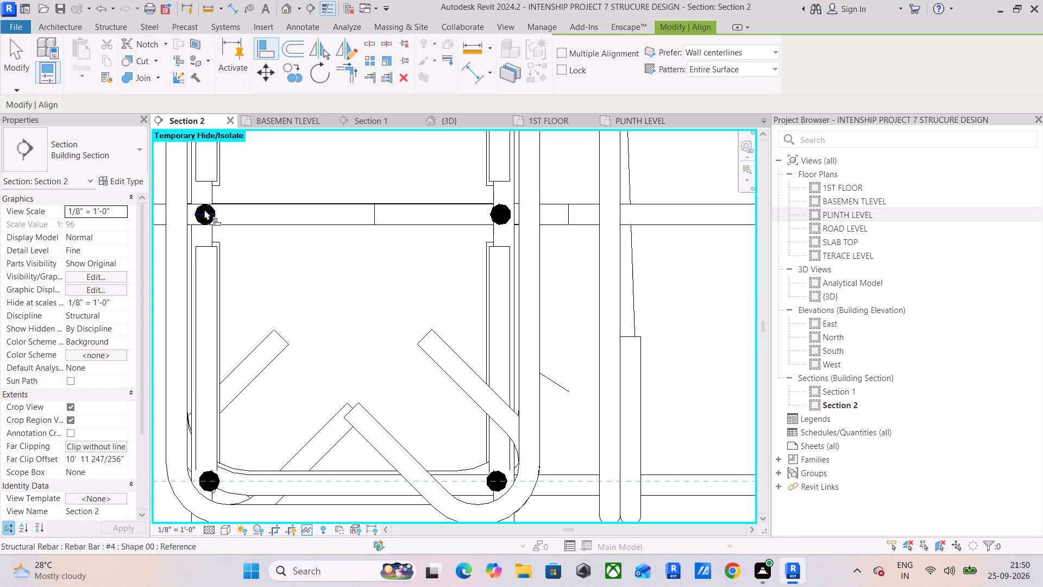
scroll(204, 209, "up", 8)
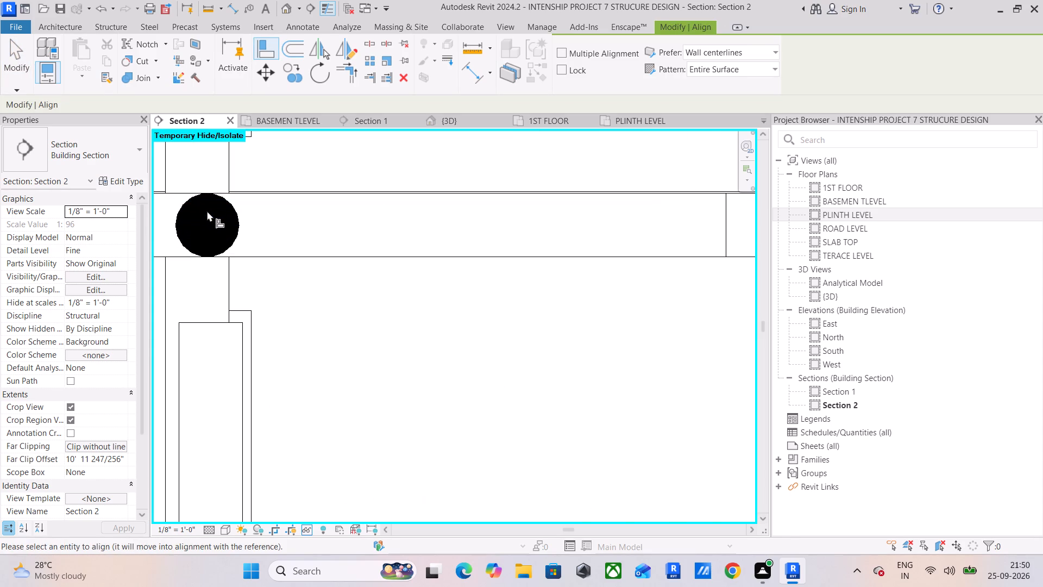
scroll(283, 297, "down", 5)
middle_click_drag(341, 352, 369, 139)
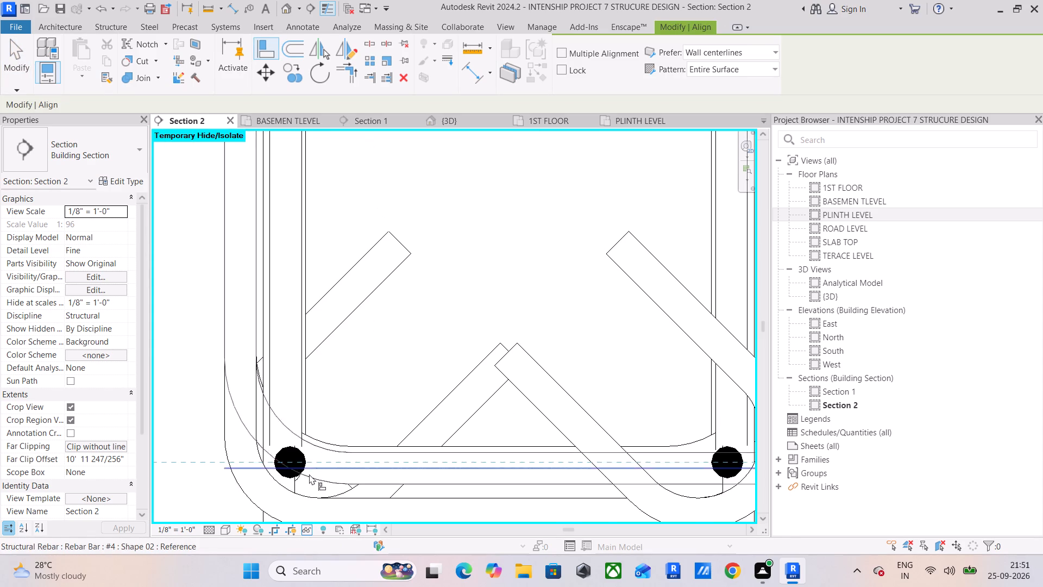
scroll(285, 457, "up", 11)
left_click(310, 434)
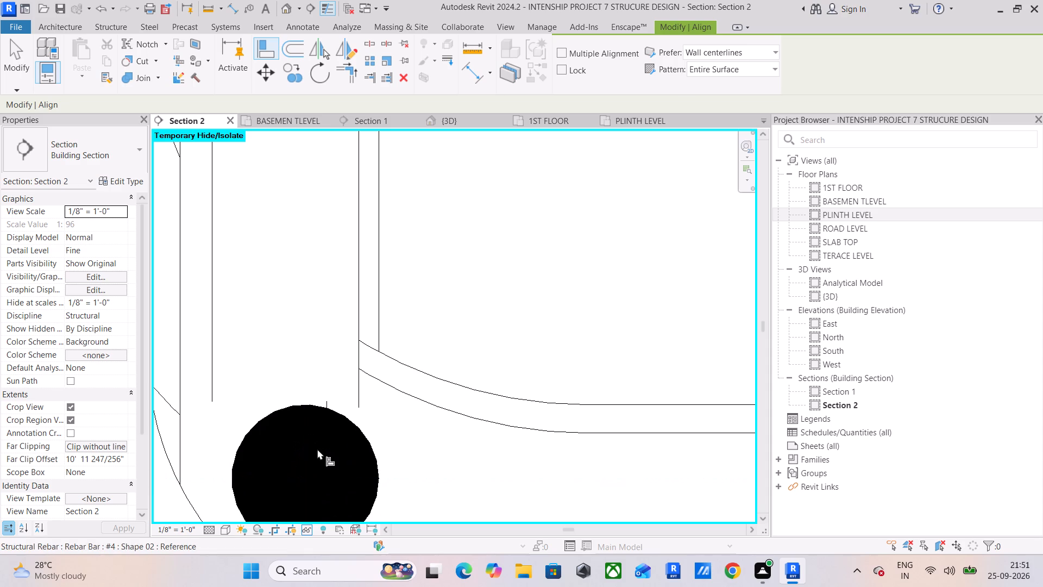
left_click(304, 436)
scroll(318, 404, "down", 13)
middle_click_drag(334, 371, 375, 576)
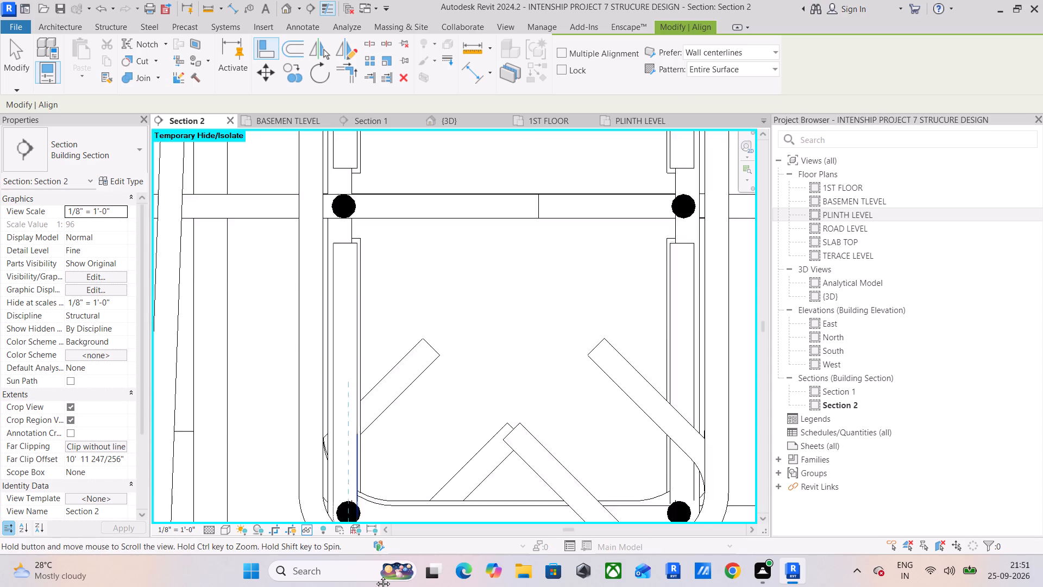
middle_click_drag(375, 576, 386, 586)
scroll(375, 297, "up", 5)
left_click(373, 313)
scroll(400, 345, "down", 2)
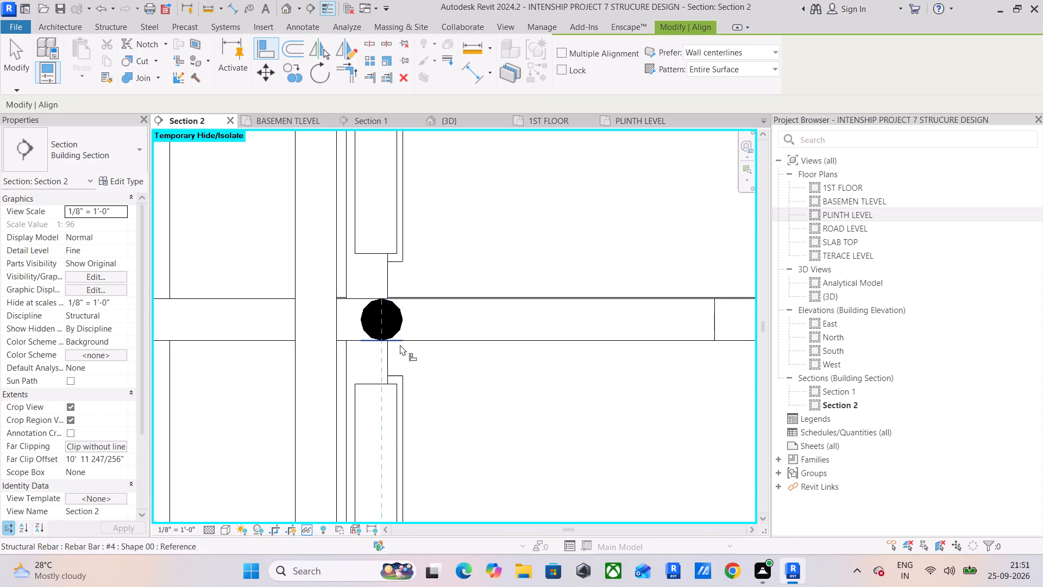
Align the joint's right mid-height #4 bar vertically with the centre of the lower-right corner bar.
scroll(400, 345, "down", 9)
scroll(542, 484, "up", 10)
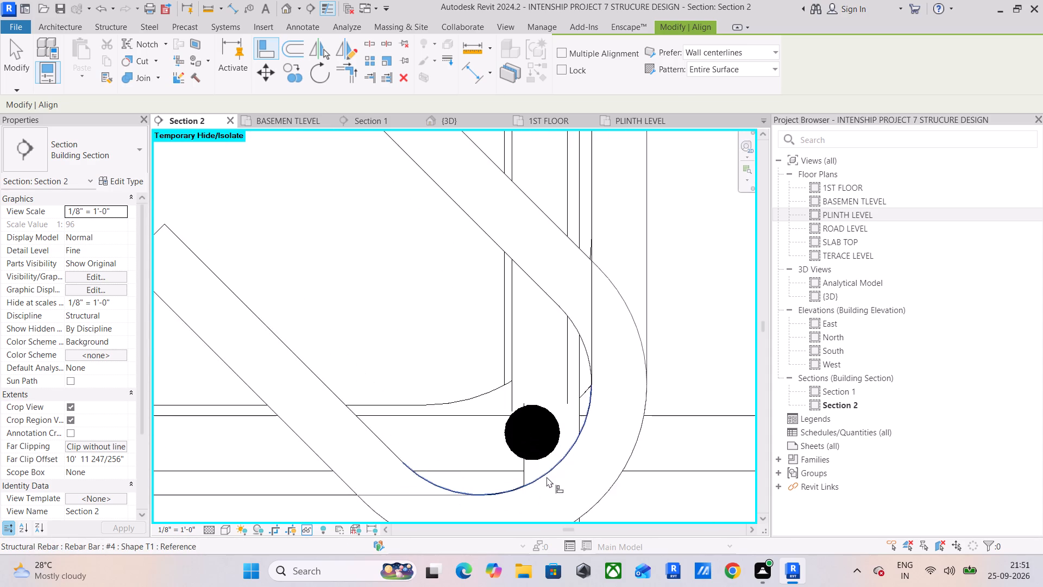
scroll(546, 477, "up", 7)
left_click(521, 395)
left_click(517, 372)
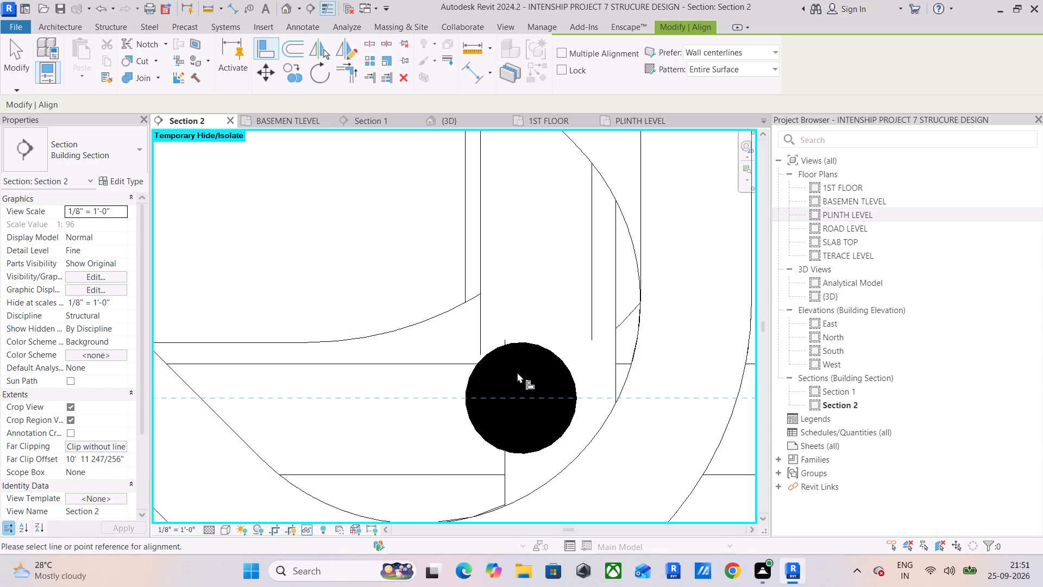
left_click(520, 374)
scroll(520, 374, "down", 16)
middle_click_drag(497, 325, 501, 466)
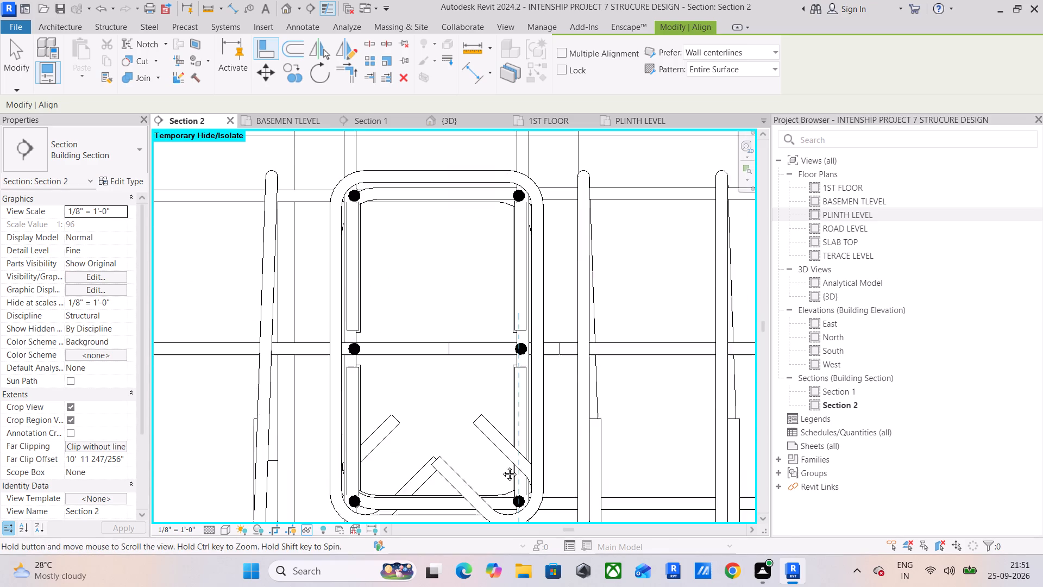
middle_click_drag(501, 466, 503, 465)
scroll(514, 348, "up", 15)
left_click(530, 326)
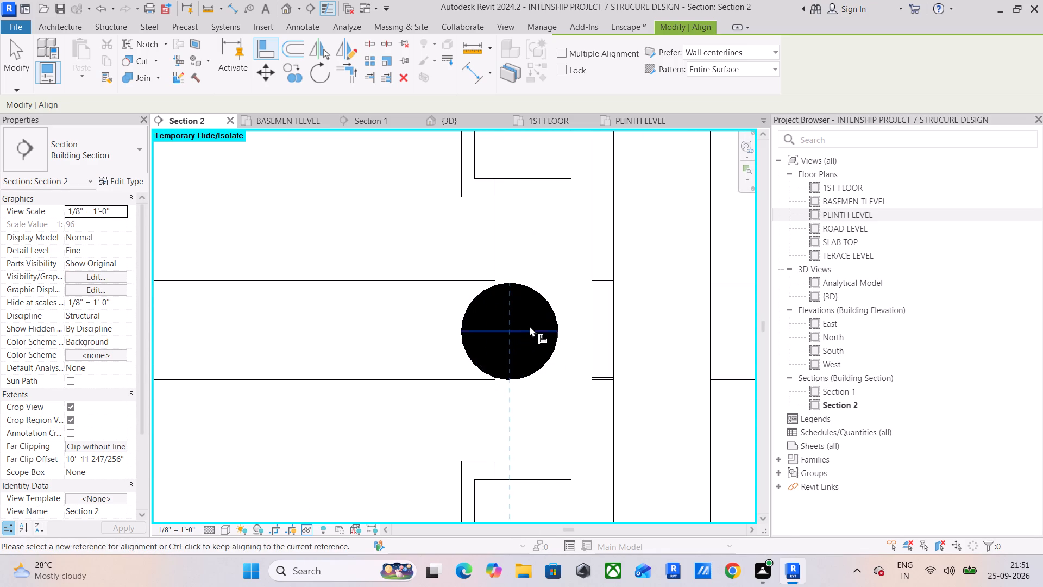
scroll(528, 331, "down", 11)
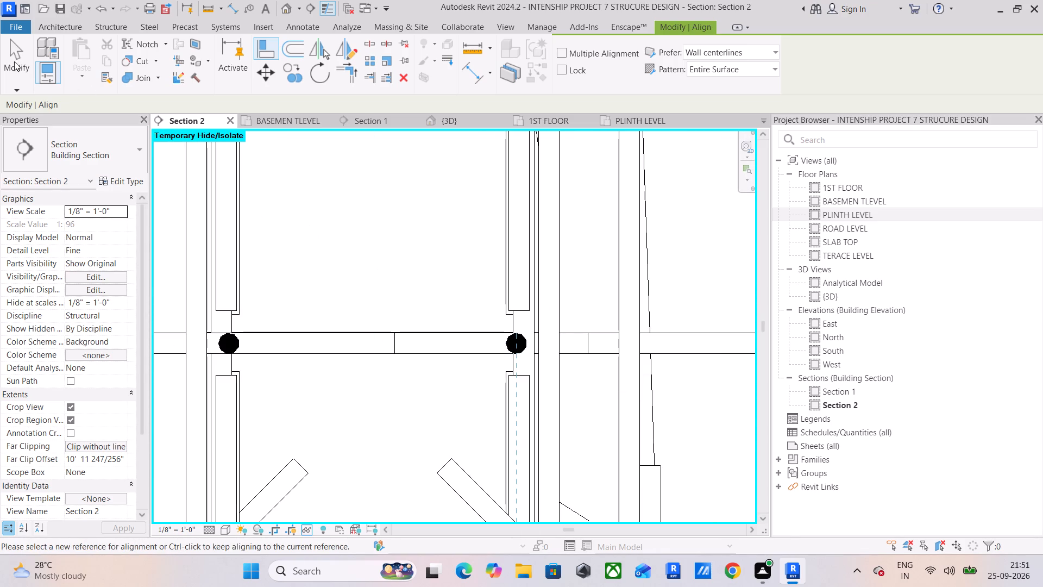
left_click(14, 61)
Stretch the short hooked #4 Shape 02 bottom bar's leg through the left-hand beam to the cover line at its far end.
scroll(273, 248, "down", 6)
middle_click_drag(345, 284, 387, 226)
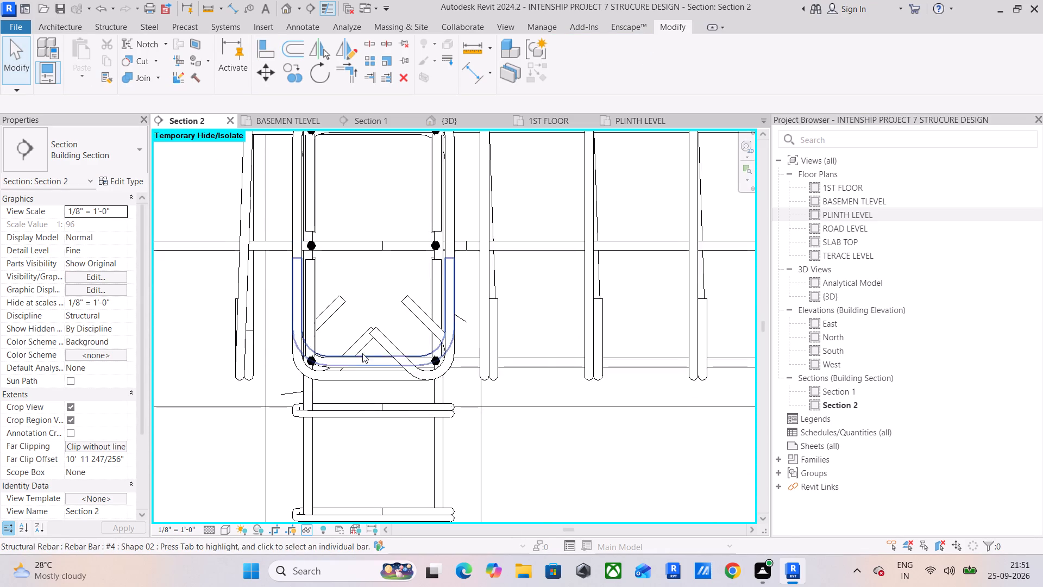
scroll(358, 355, "up", 5)
scroll(281, 356, "up", 6)
left_click(314, 341)
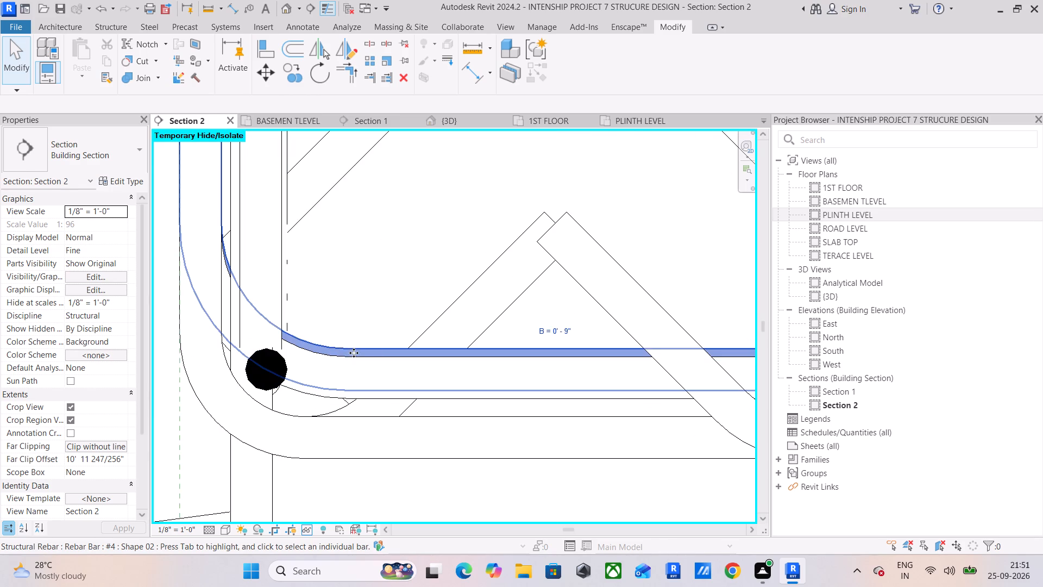
scroll(377, 353, "down", 17)
middle_click_drag(342, 335, 443, 342)
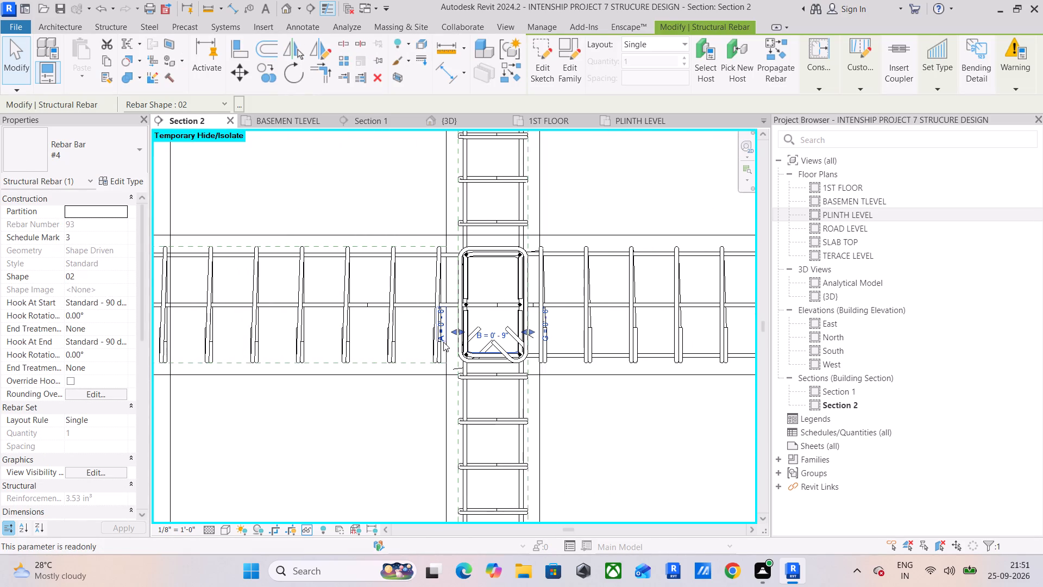
left_click_drag(450, 332, 246, 336)
middle_click_drag(246, 342, 513, 342)
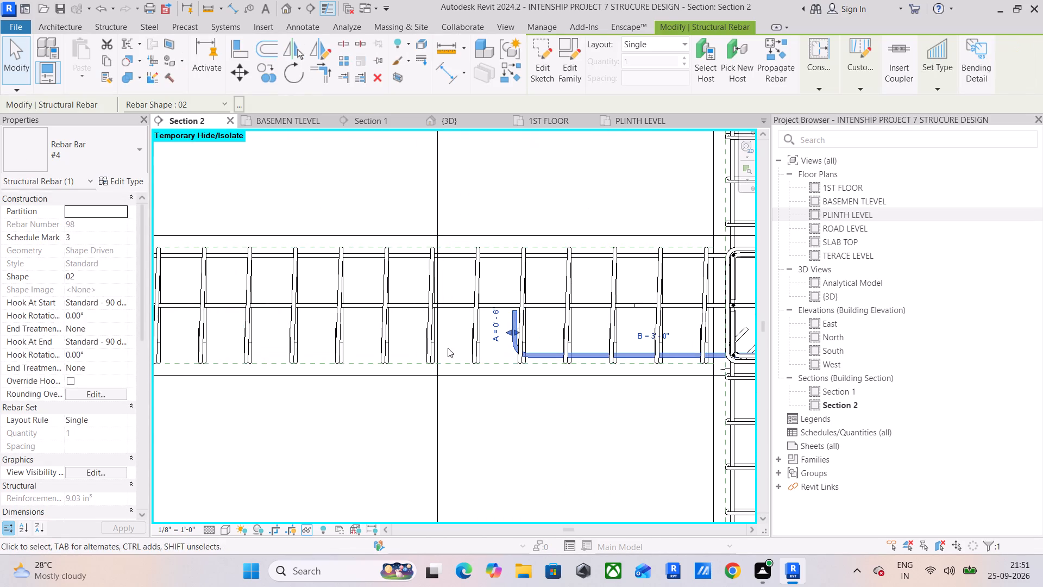
left_click_drag(507, 332, 253, 332)
scroll(253, 336, "down", 3)
middle_click_drag(269, 340, 538, 351)
scroll(420, 352, "down", 1)
middle_click_drag(512, 360, 646, 359)
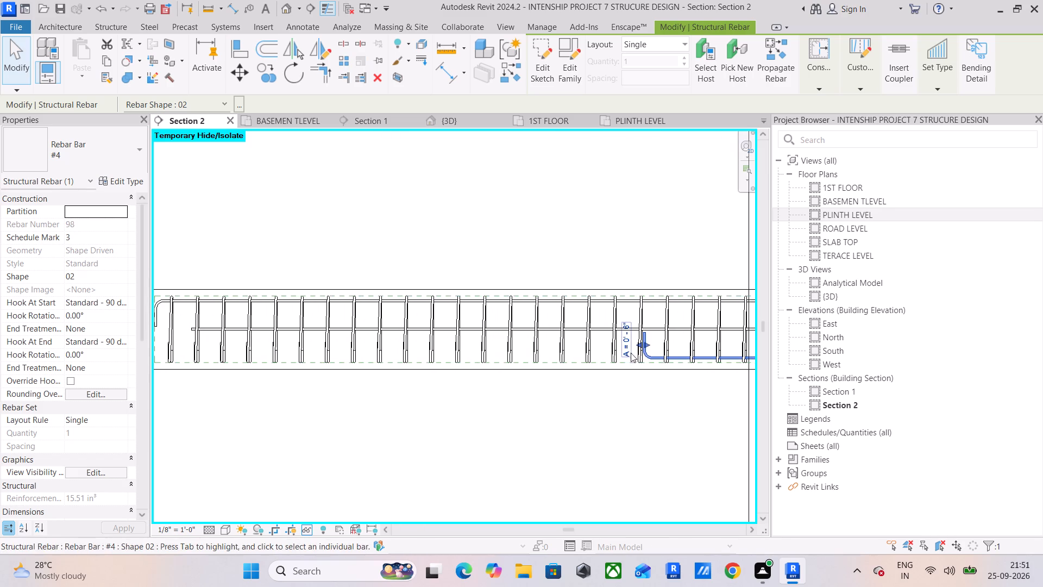
left_click_drag(637, 347, 174, 348)
middle_click_drag(205, 353, 386, 357)
scroll(379, 347, "up", 9)
left_click_drag(300, 354, 243, 354)
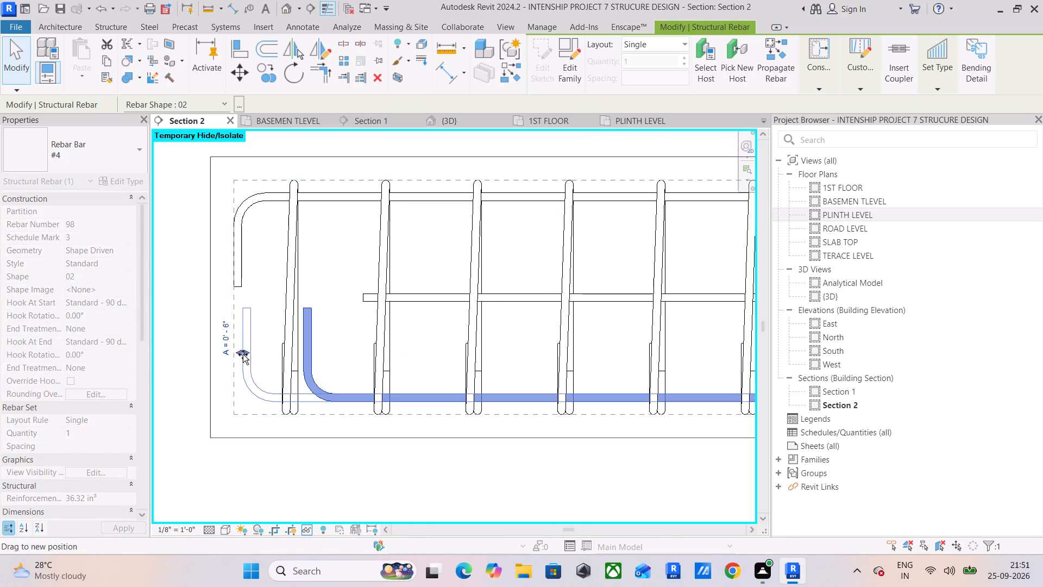
left_click_drag(243, 354, 236, 361)
Extend the left-hand beam's mid-height straight #4 bar to the cover line at the beam's far end.
left_click(367, 299)
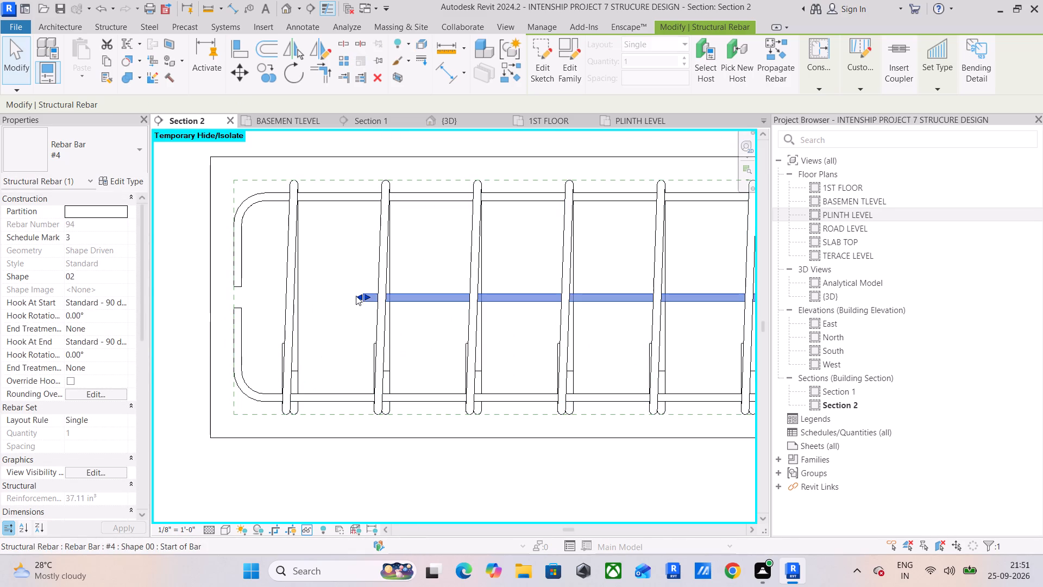
left_click_drag(356, 296, 233, 310)
scroll(218, 287, "up", 5)
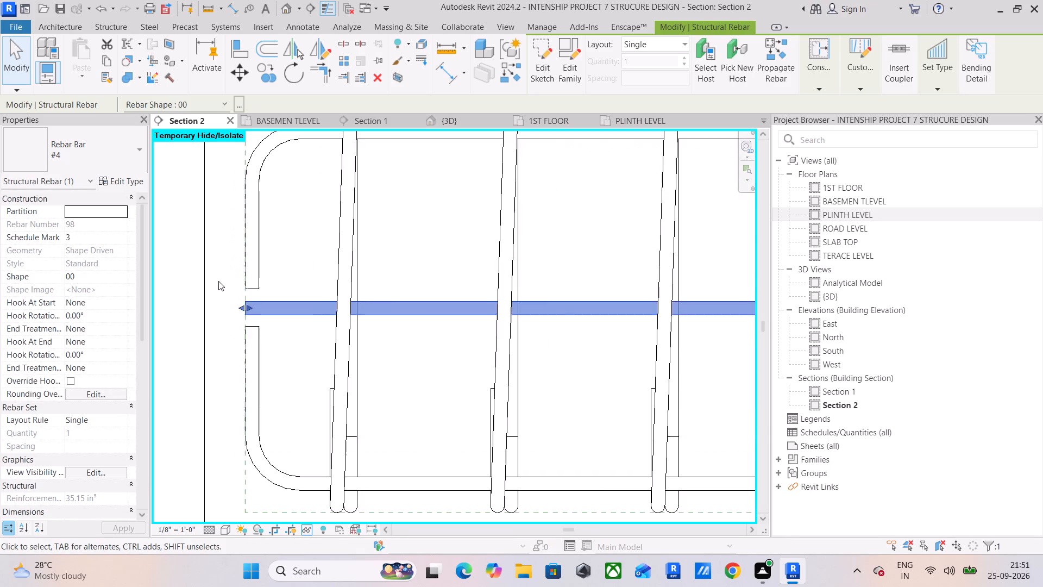
scroll(218, 281, "up", 6)
left_click(223, 289)
scroll(332, 315, "down", 6)
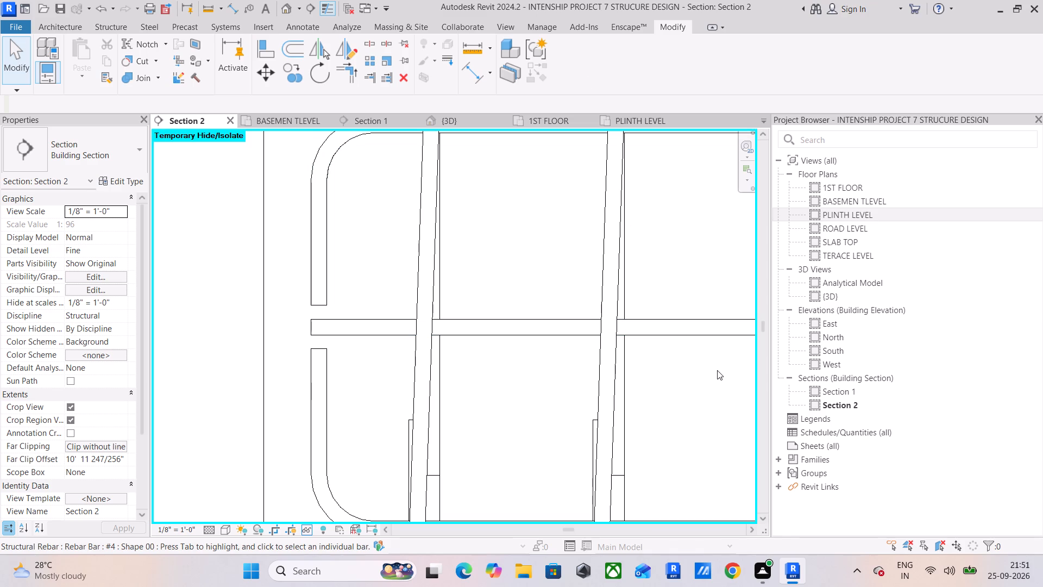
scroll(618, 244, "down", 5)
middle_click_drag(644, 240, 320, 266)
scroll(392, 268, "down", 8)
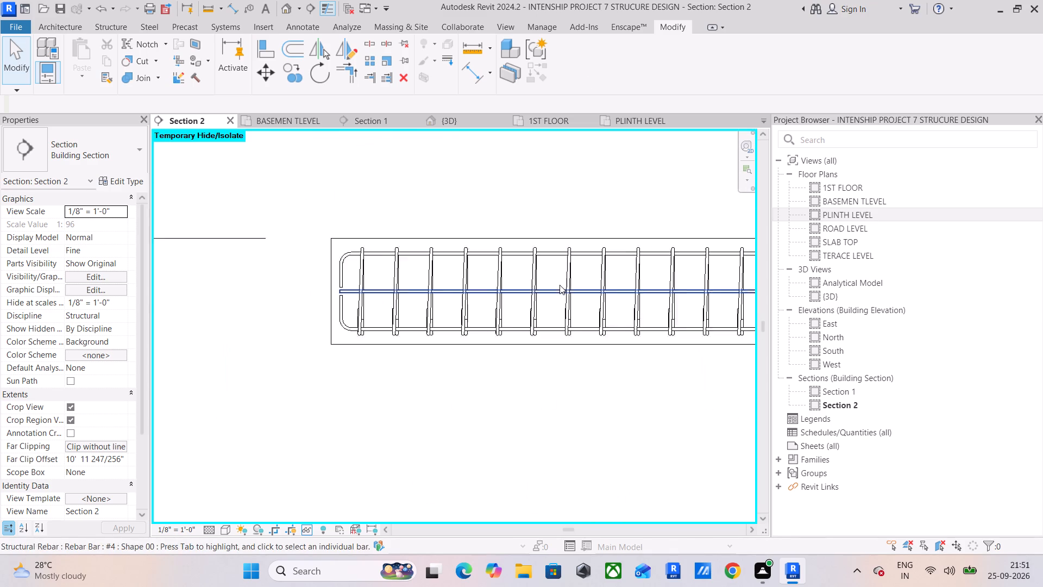
Extend the left-hand beam's short mid-height straight #4 bar across the joint, ending just inside the right stirrup leg.
scroll(560, 285, "down", 2)
middle_click_drag(666, 284, 395, 274)
scroll(569, 261, "up", 1)
middle_click_drag(569, 261, 264, 256)
scroll(624, 277, "up", 4)
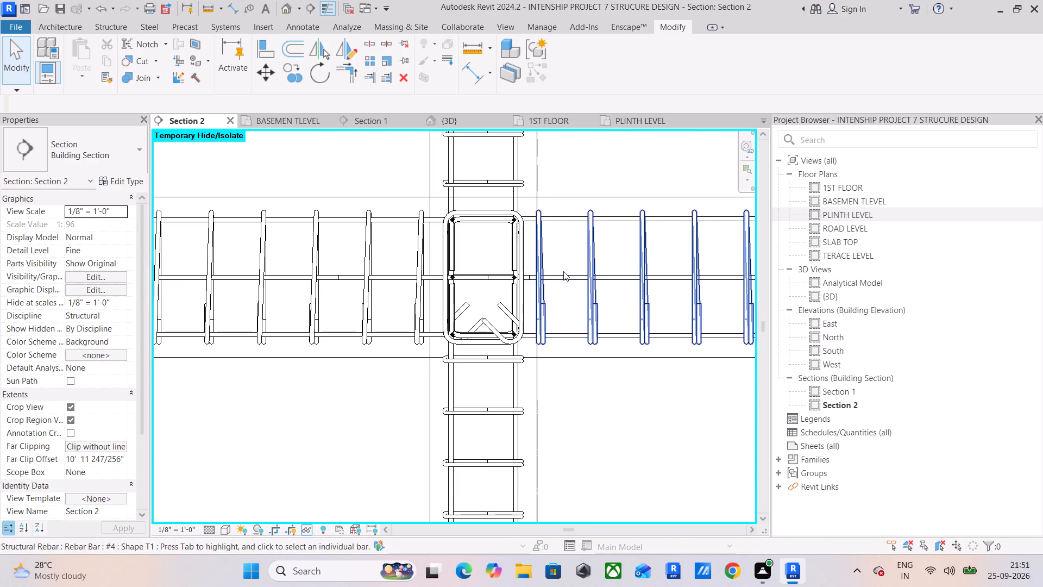
scroll(563, 271, "up", 10)
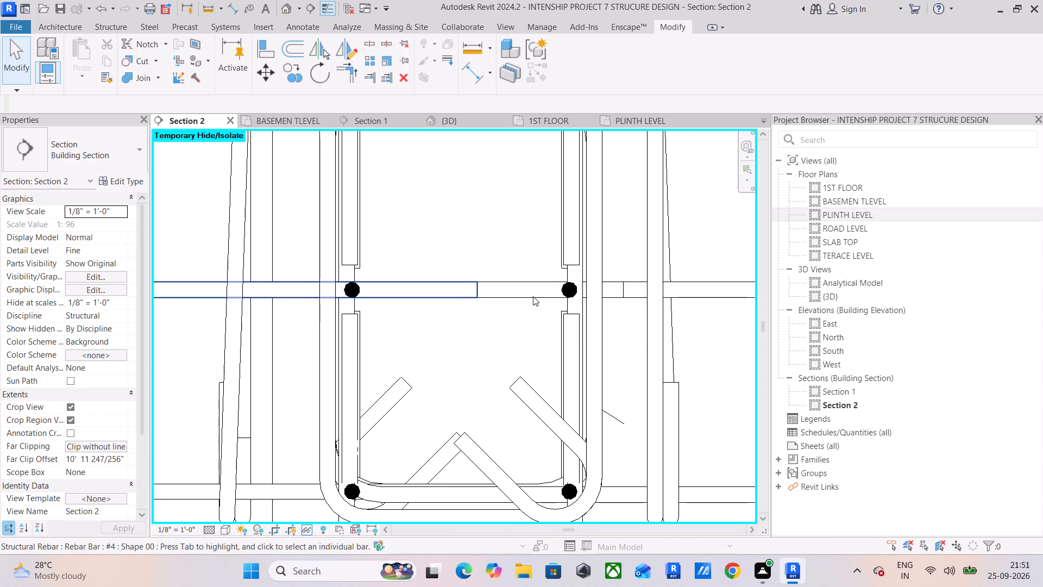
left_click(534, 296)
scroll(436, 314, "down", 5)
middle_click_drag(436, 314, 711, 314)
left_click(550, 328)
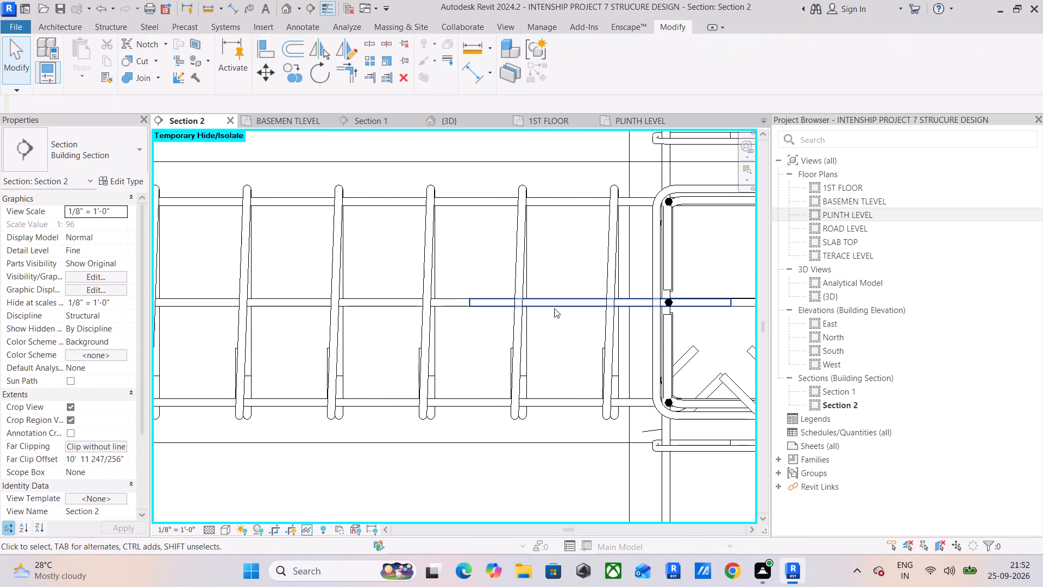
left_click(554, 308)
scroll(498, 312, "down", 4)
middle_click_drag(645, 311, 444, 342)
scroll(444, 335, "up", 10)
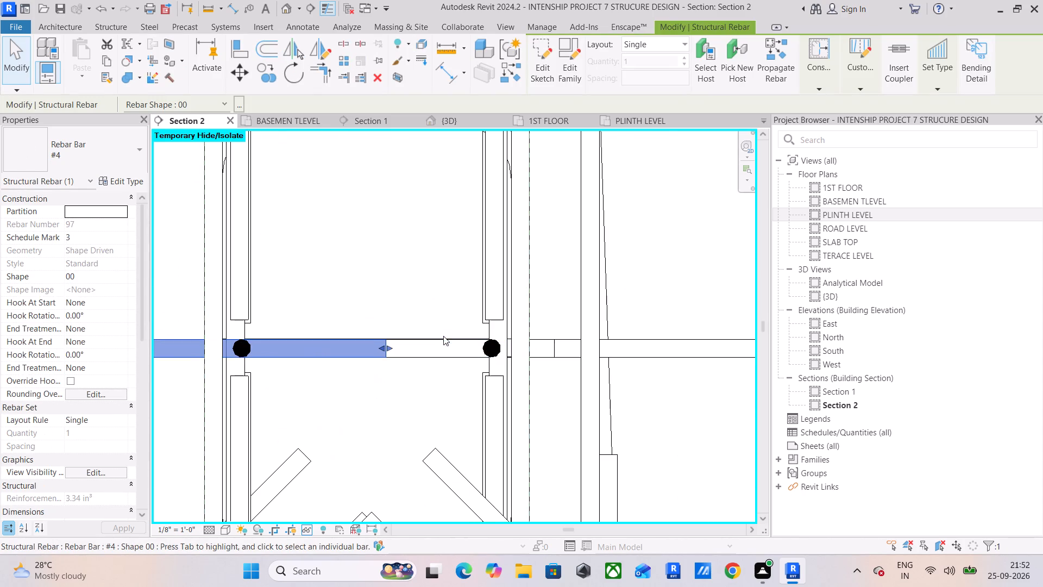
left_click_drag(389, 348, 510, 355)
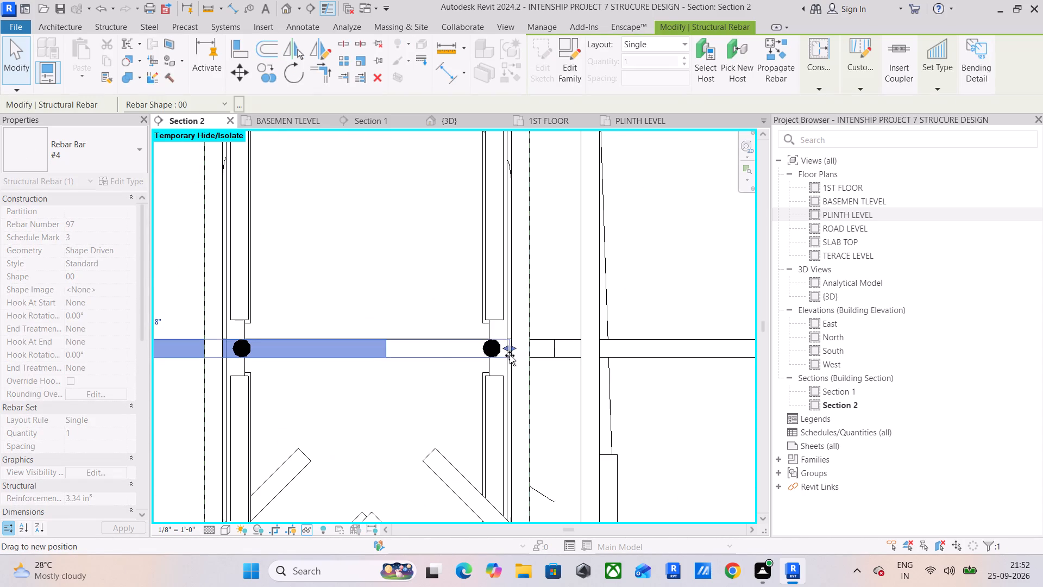
left_click_drag(510, 355, 505, 358)
scroll(508, 355, "up", 11)
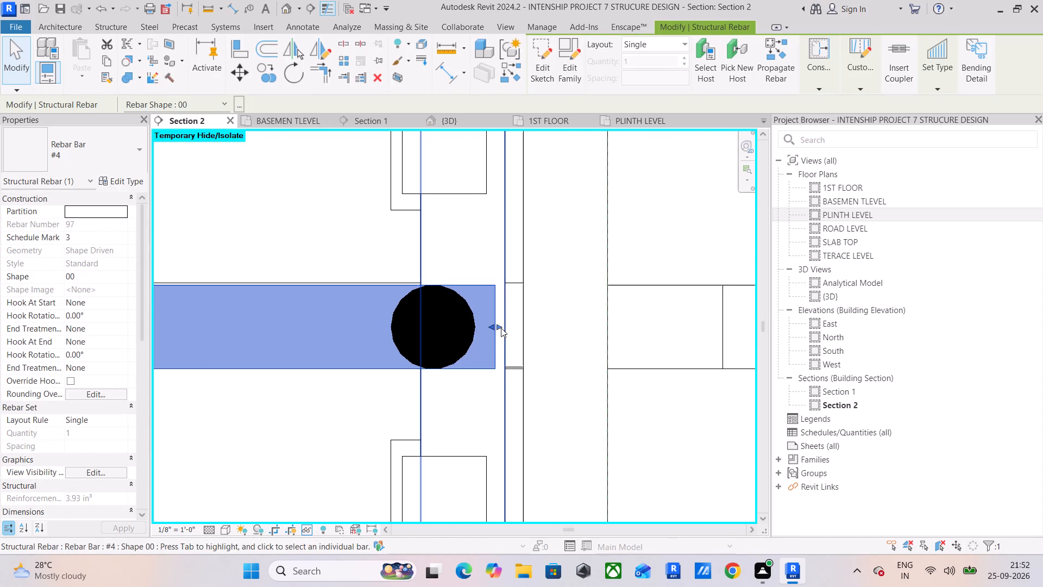
left_click_drag(501, 328, 505, 334)
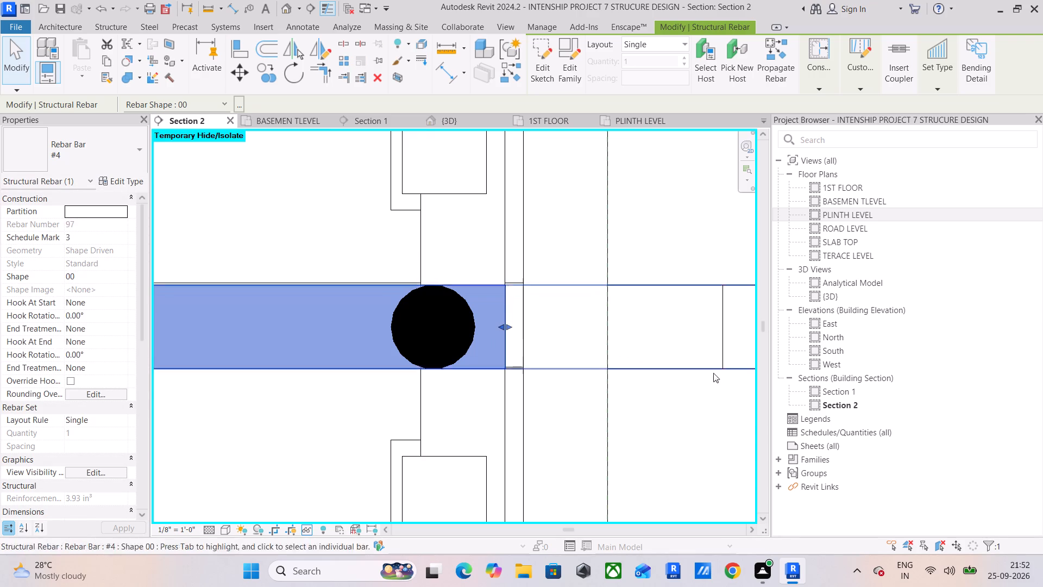
Extend the right-hand beam's mid-height straight #4 bar across the joint, ending just inside the left stirrup leg.
left_click(708, 389)
left_click(721, 349)
scroll(616, 372, "down", 6)
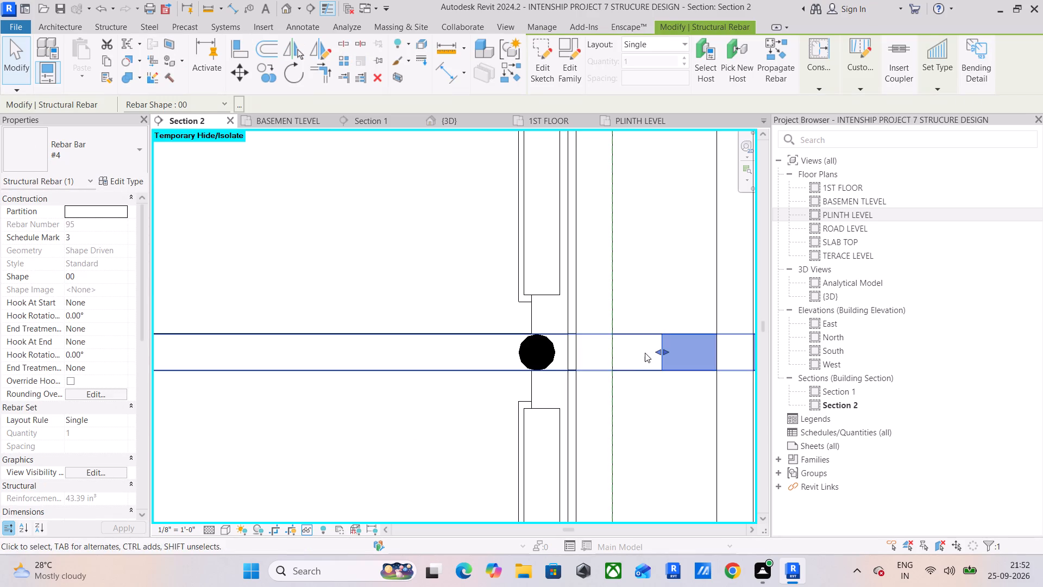
scroll(657, 355, "down", 1)
left_click_drag(659, 351, 348, 372)
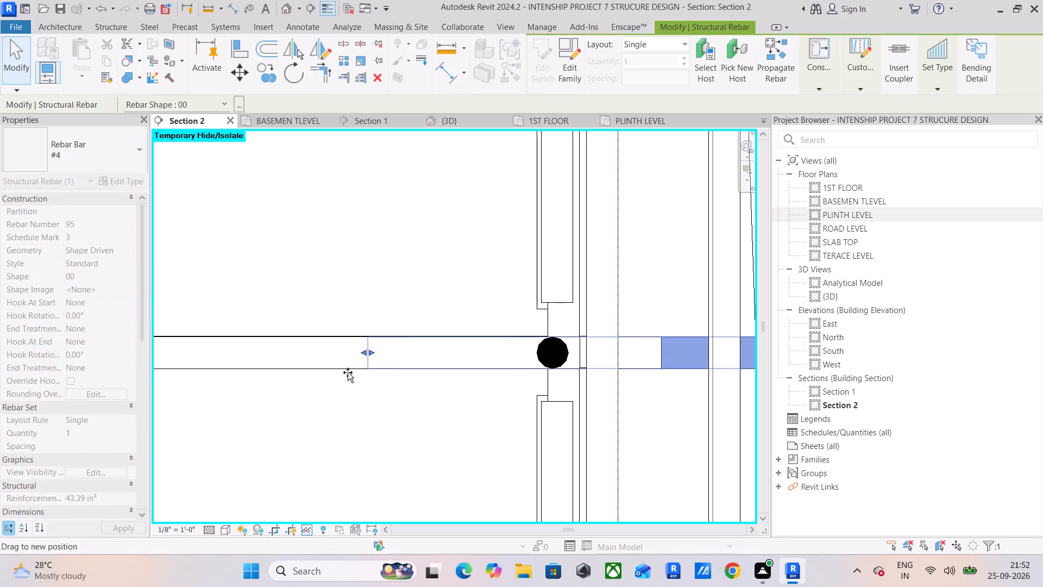
left_click_drag(348, 372, 341, 372)
scroll(345, 370, "down", 6)
middle_click_drag(349, 370, 498, 367)
scroll(482, 365, "up", 5)
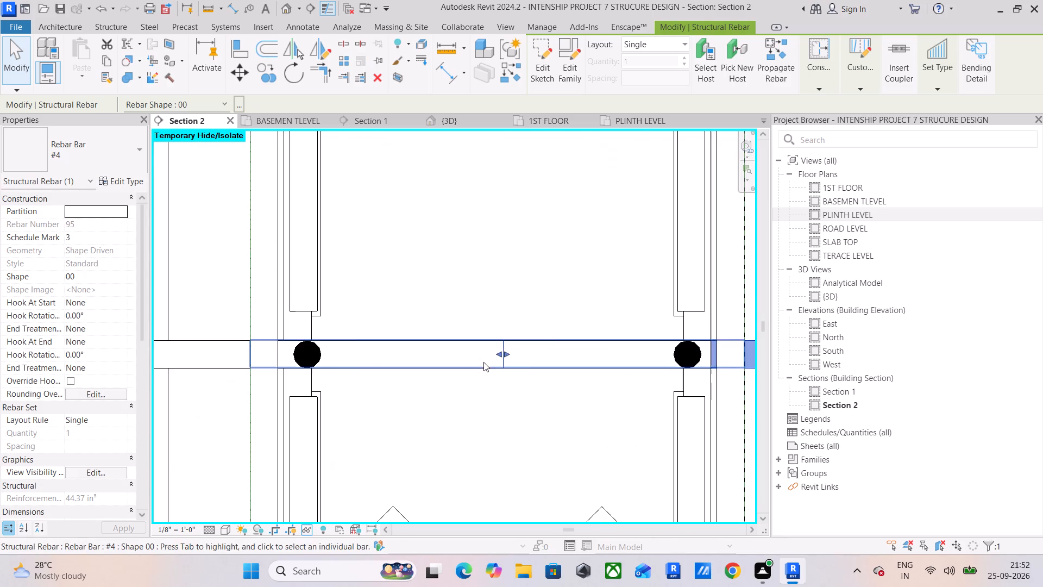
middle_click_drag(483, 362, 537, 362)
scroll(544, 362, "up", 4)
middle_click_drag(504, 371, 602, 378)
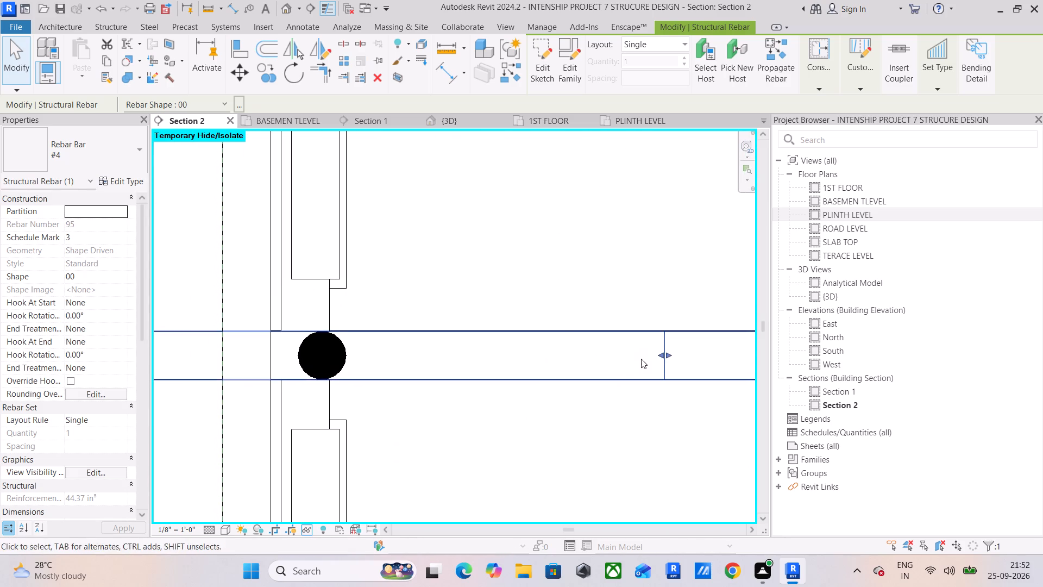
left_click_drag(660, 355, 284, 374)
scroll(285, 370, "up", 9)
left_click_drag(274, 320, 274, 320)
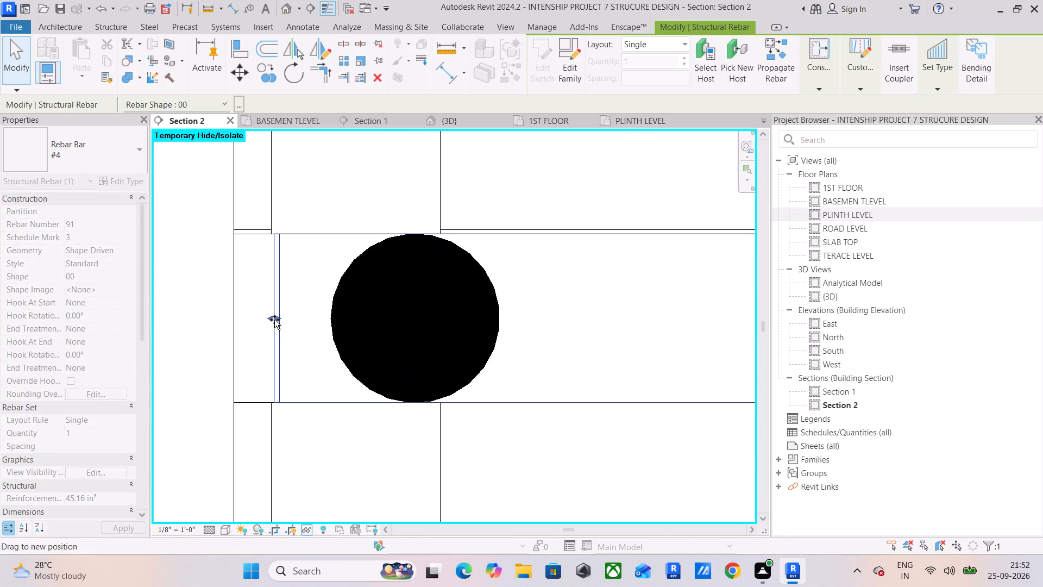
left_click_drag(274, 320, 271, 326)
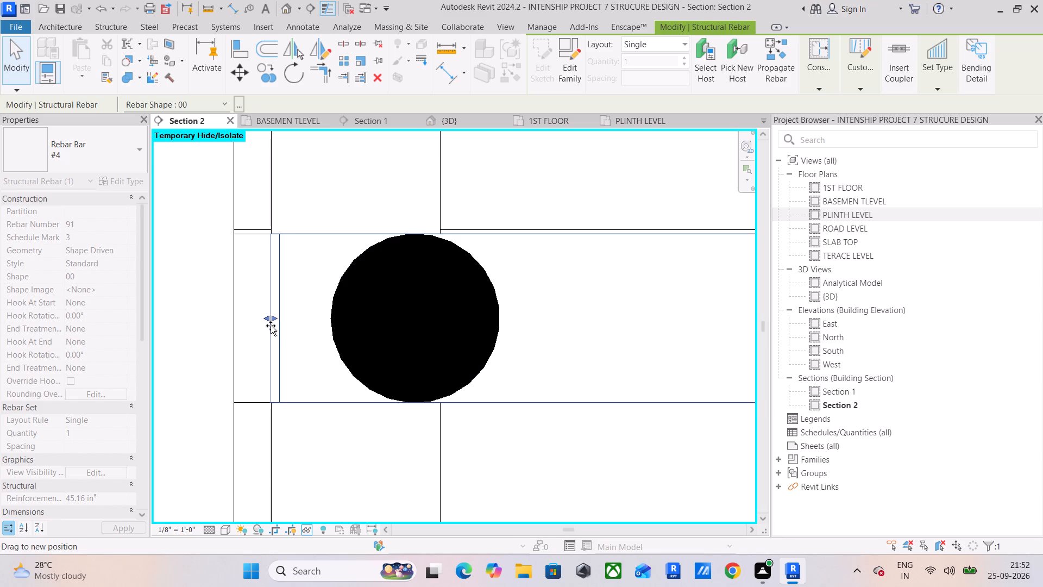
left_click_drag(271, 326, 272, 337)
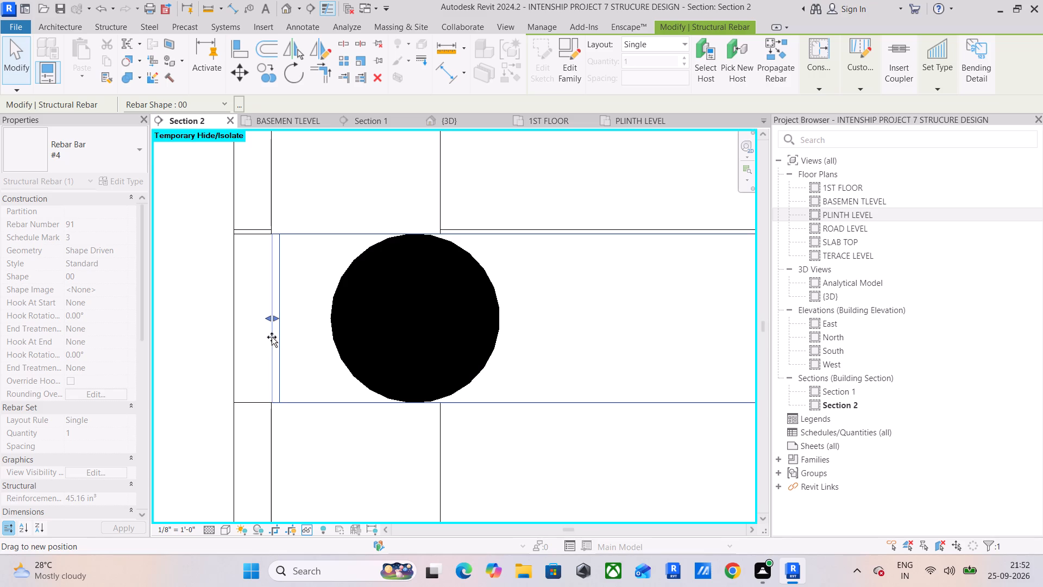
left_click_drag(272, 337, 272, 342)
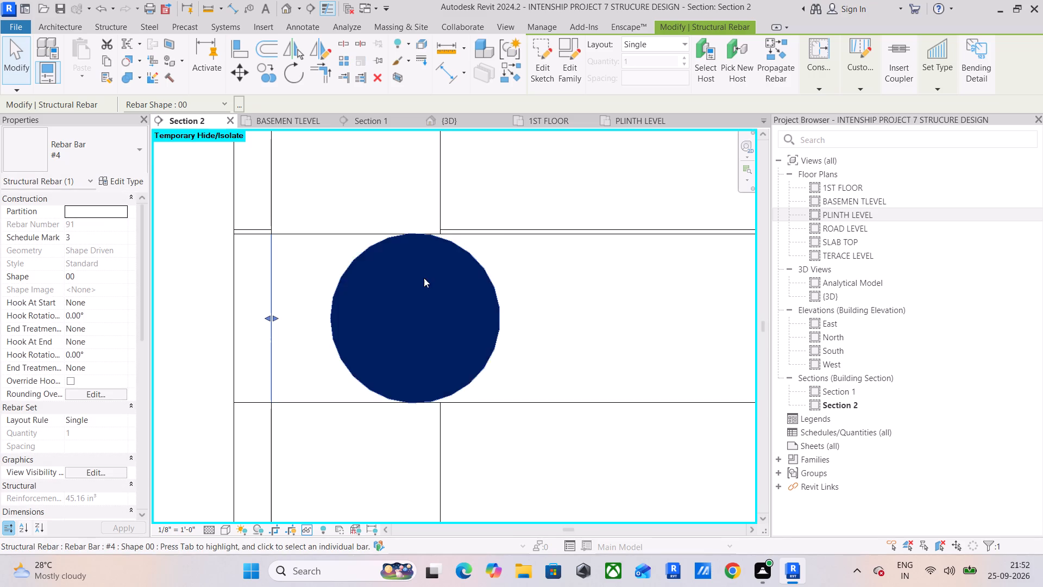
Align the short straight #4 bar crossing the joint at mid-height with the beams' slightly offset mid-height bar.
left_click(517, 189)
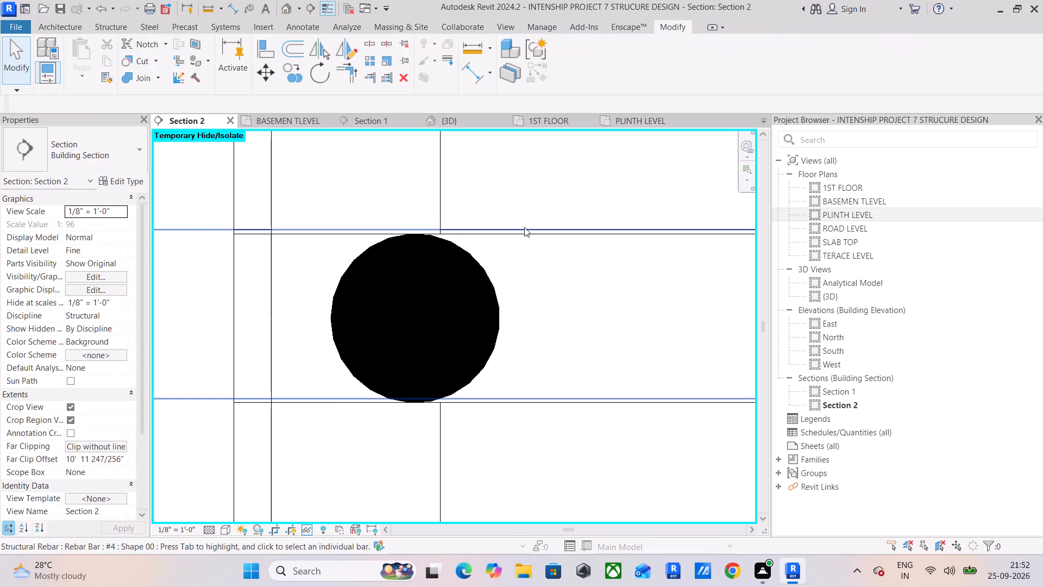
left_click(524, 227)
scroll(524, 227, "down", 12)
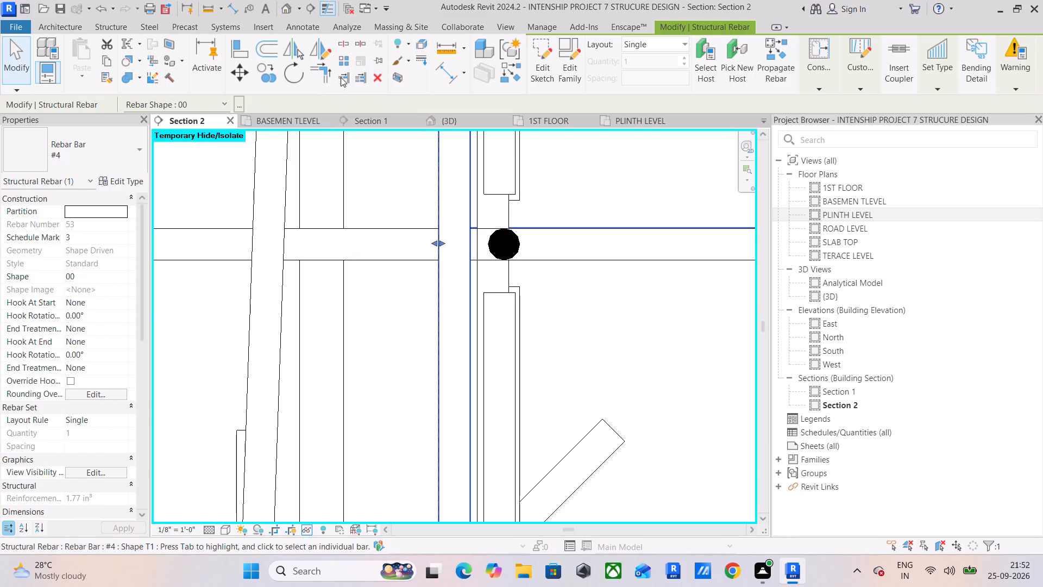
left_click(236, 51)
scroll(577, 232, "up", 10)
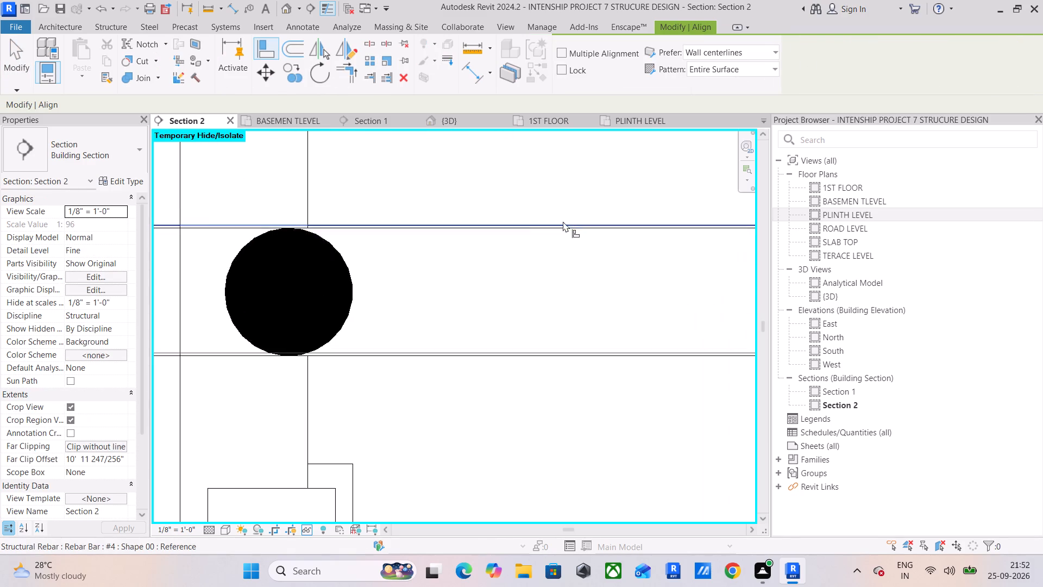
scroll(563, 221, "up", 5)
left_click(524, 234)
left_click(527, 223)
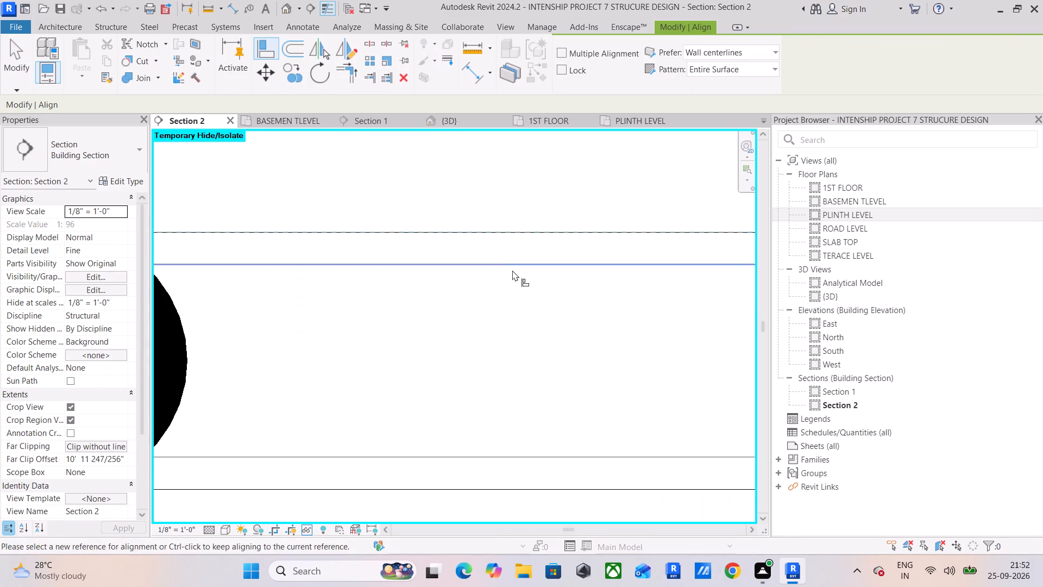
scroll(511, 271, "down", 11)
middle_click_drag(511, 271, 636, 287)
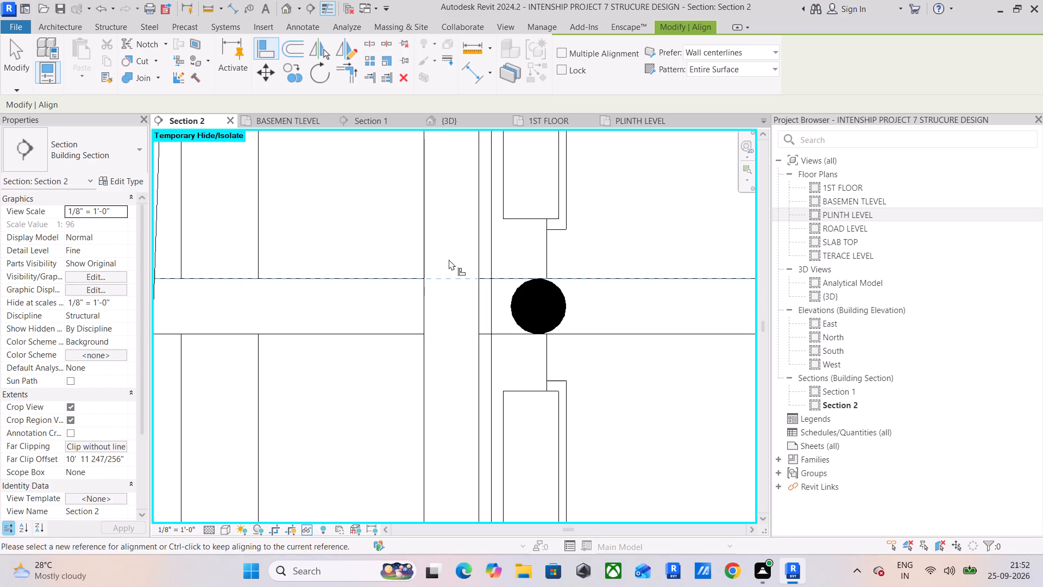
key("Escape")
key("Escape")
key("Escape")
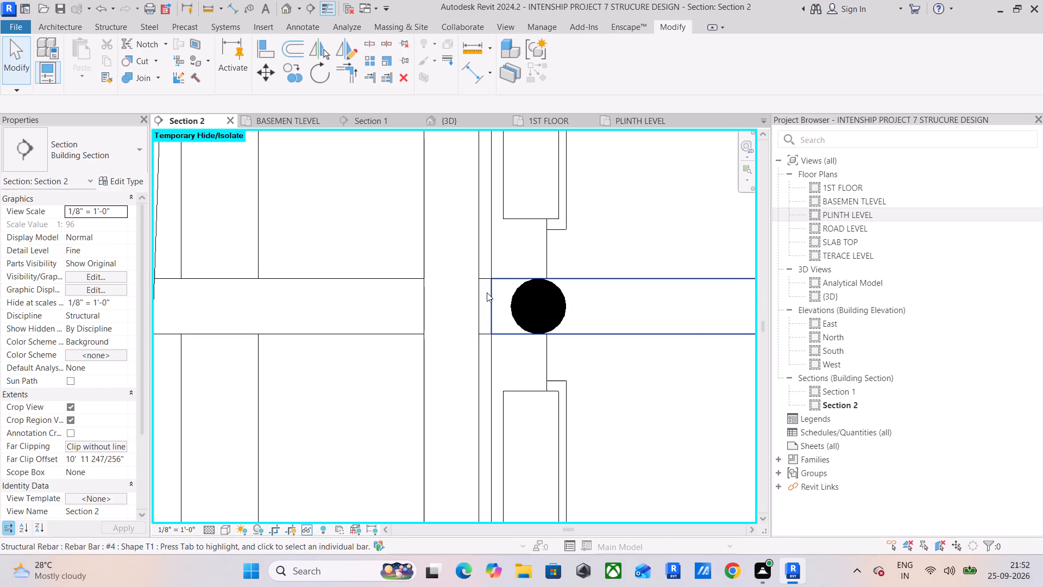
Extend the short mid-height straight #4 bar from the joint through the left-hand beam to the cover line at its far end.
scroll(519, 314, "down", 5)
middle_click_drag(469, 311, 592, 301)
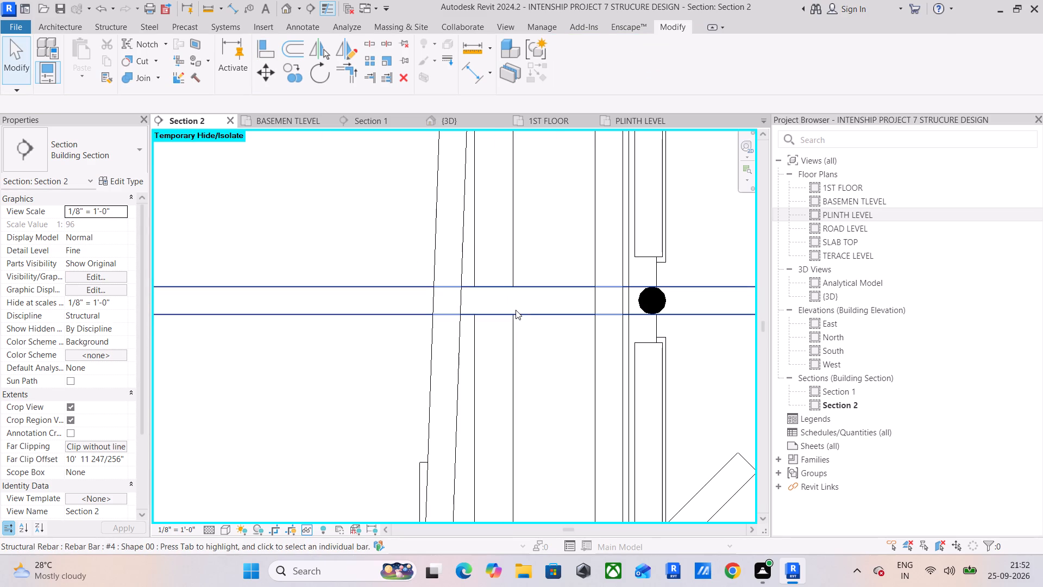
left_click(516, 310)
scroll(496, 313, "down", 5)
scroll(316, 297, "down", 1)
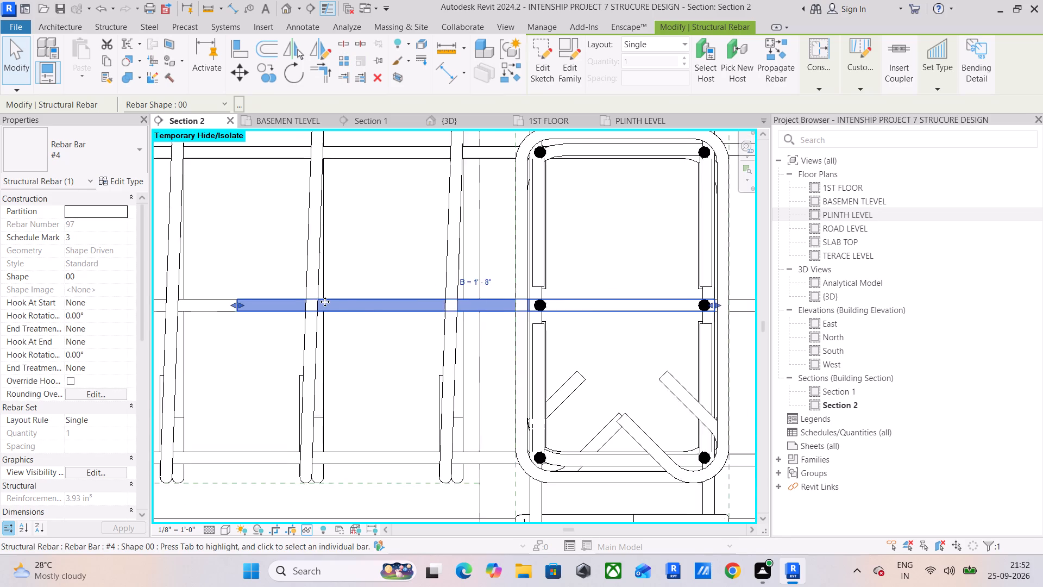
middle_click_drag(325, 302, 622, 314)
scroll(605, 312, "down", 4)
left_click_drag(560, 318, 242, 330)
scroll(311, 311, "down", 1)
scroll(405, 347, "down", 5)
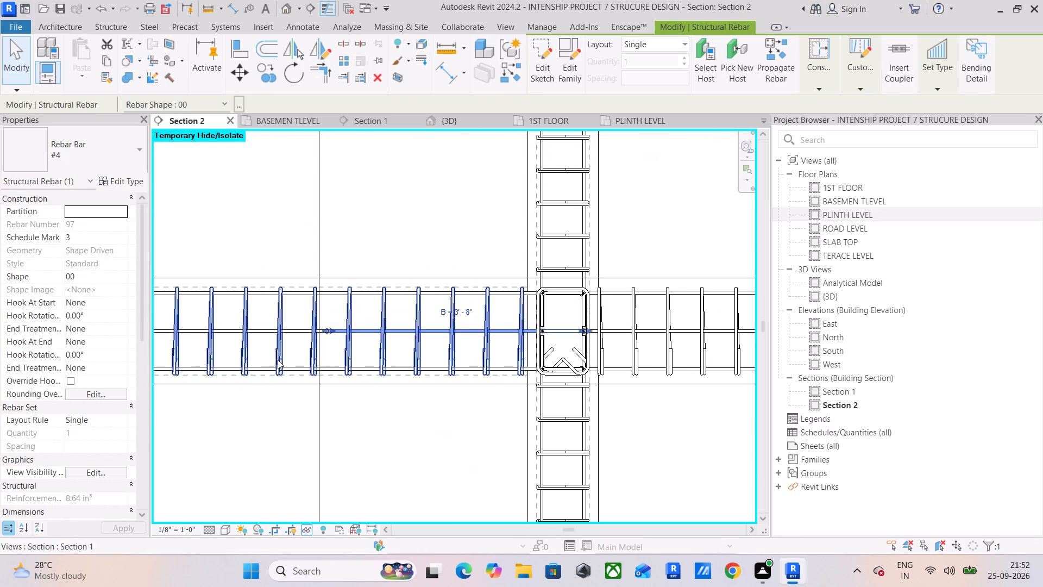
middle_click_drag(268, 358, 610, 345)
left_click_drag(669, 319, 306, 356)
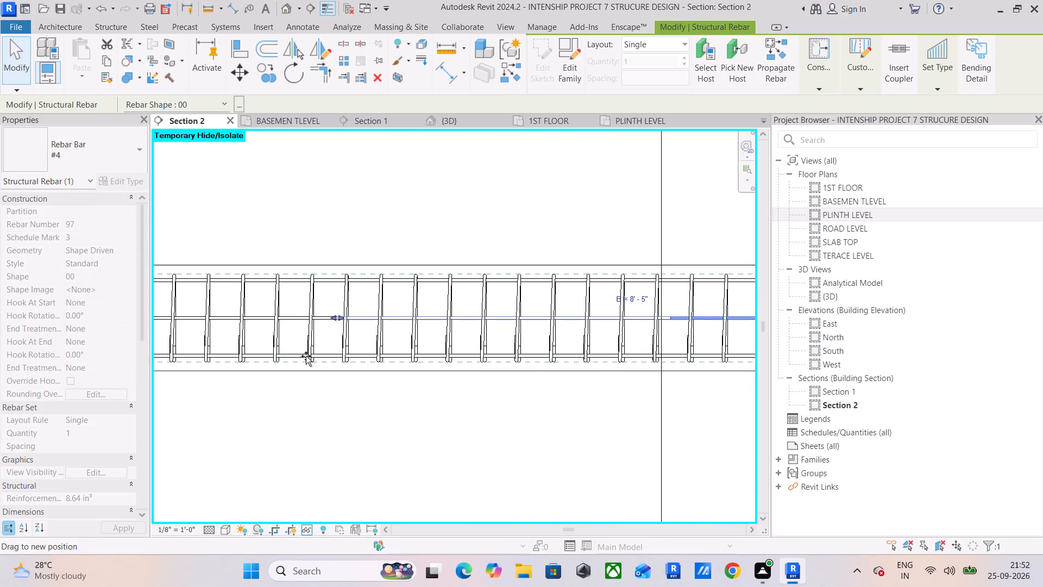
left_click_drag(306, 356, 277, 356)
middle_click_drag(280, 358, 567, 373)
middle_click_drag(388, 340, 576, 351)
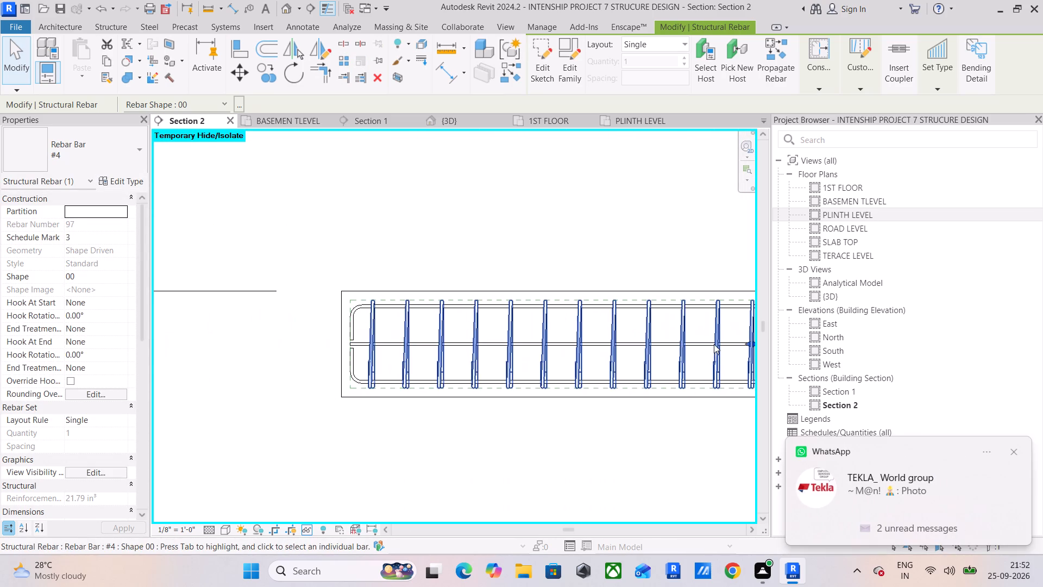
left_click_drag(747, 342, 358, 360)
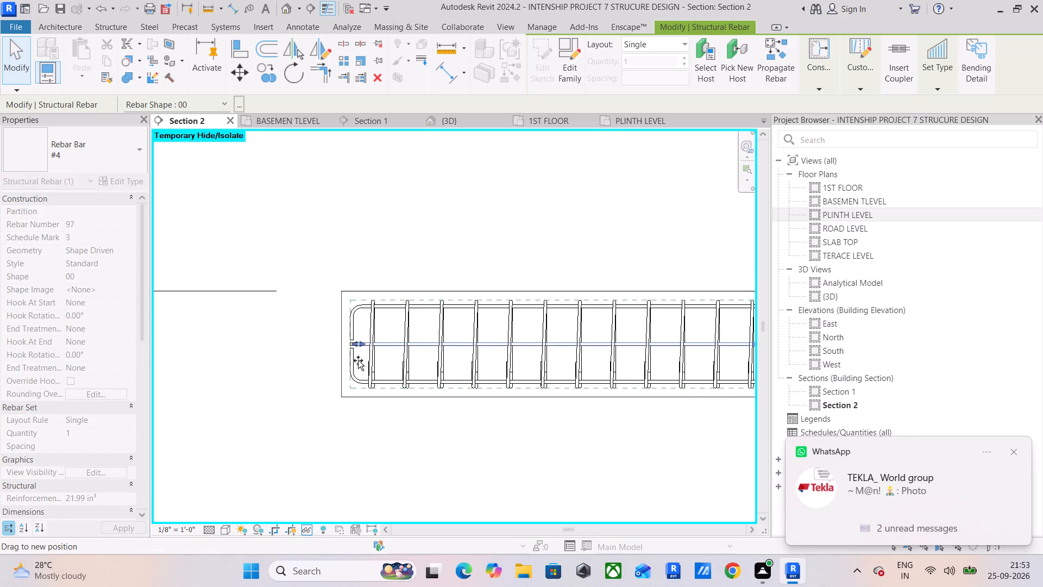
left_click_drag(358, 360, 355, 360)
scroll(304, 349, "up", 11)
scroll(406, 344, "up", 10)
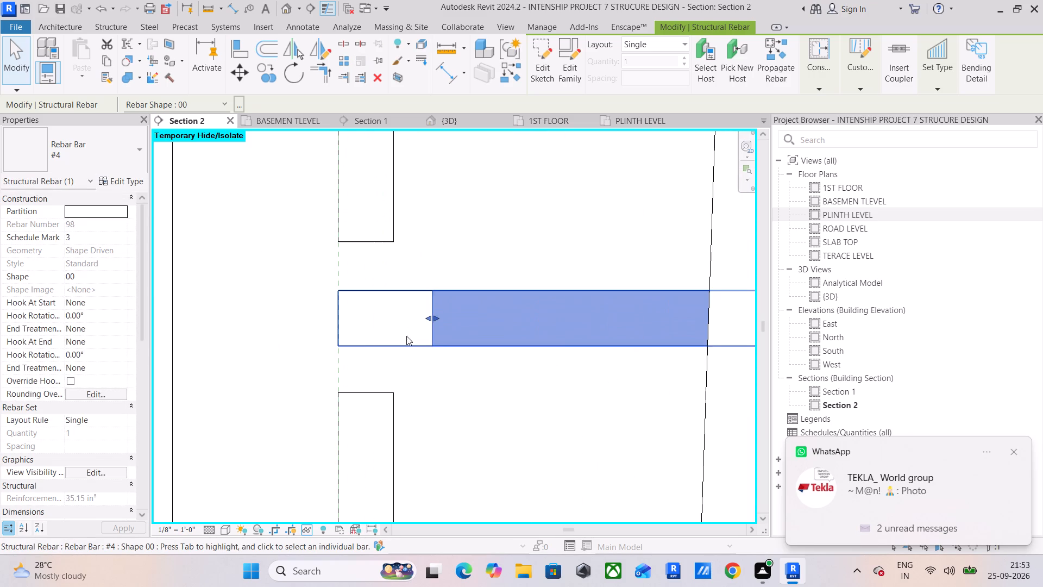
left_click_drag(426, 320, 341, 339)
Extend the short hooked bottom #4 bar at the joint through the left-hand beam to the cover line at its far end.
scroll(332, 331, "down", 7)
scroll(463, 384, "down", 15)
middle_click_drag(568, 376, 542, 383)
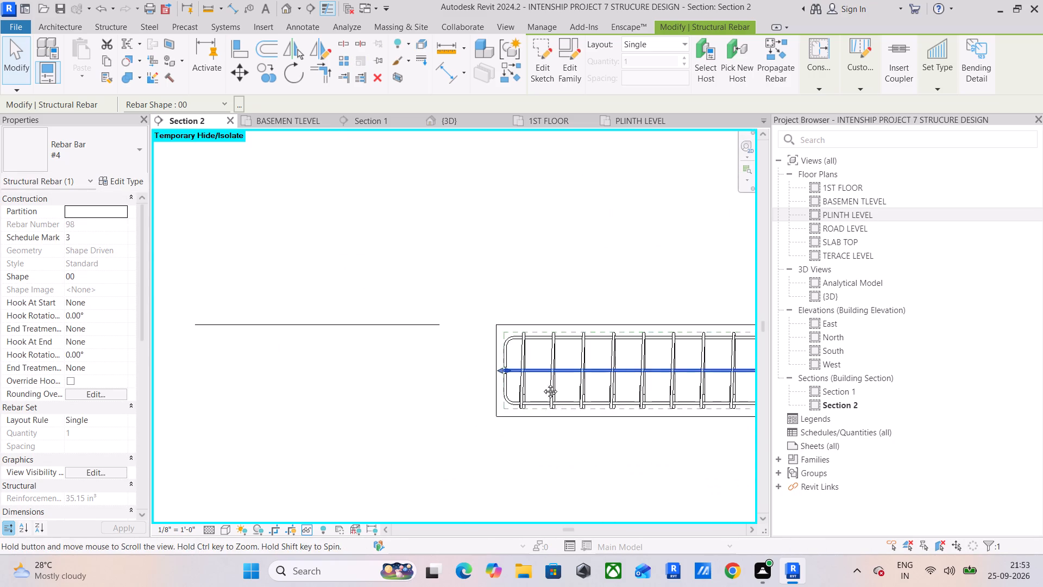
middle_click_drag(542, 383, 250, 394)
scroll(250, 394, "up", 1)
scroll(509, 403, "down", 6)
middle_click_drag(593, 393, 384, 394)
scroll(594, 404, "up", 4)
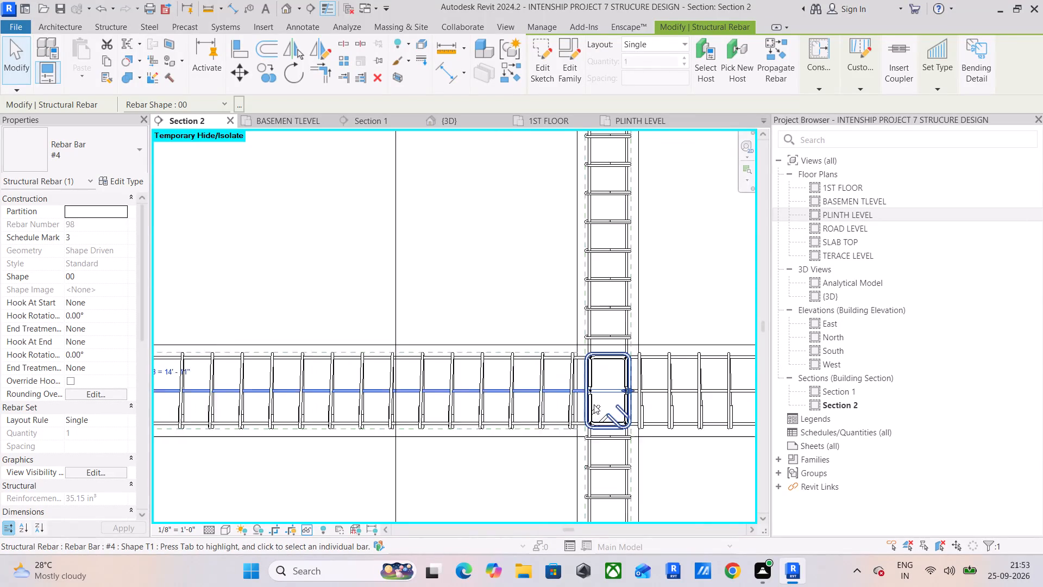
scroll(594, 404, "up", 14)
middle_click_drag(542, 432, 529, 360)
scroll(516, 376, "up", 7)
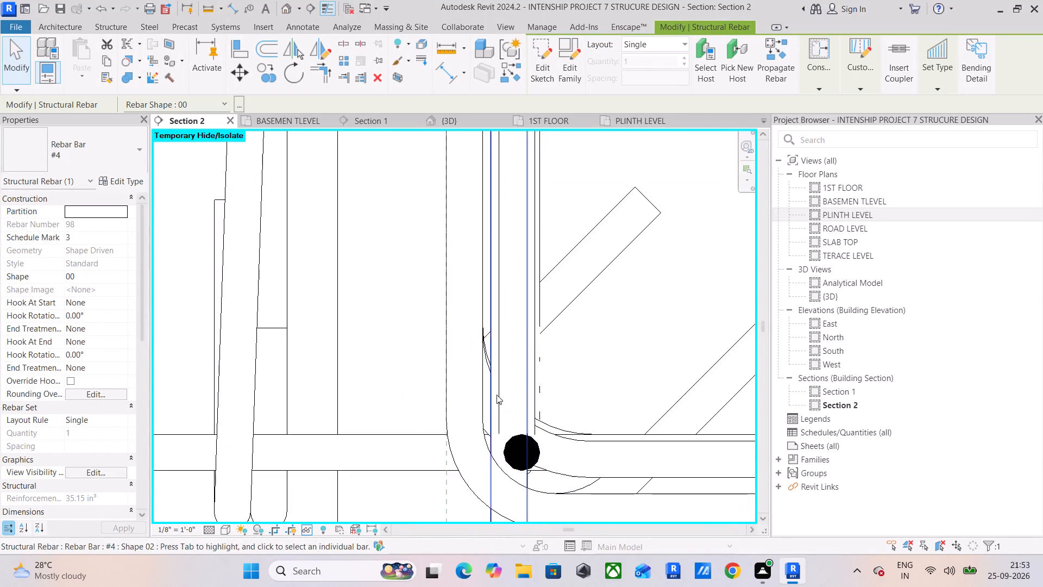
scroll(497, 395, "up", 5)
left_click(480, 336)
scroll(489, 356, "down", 14)
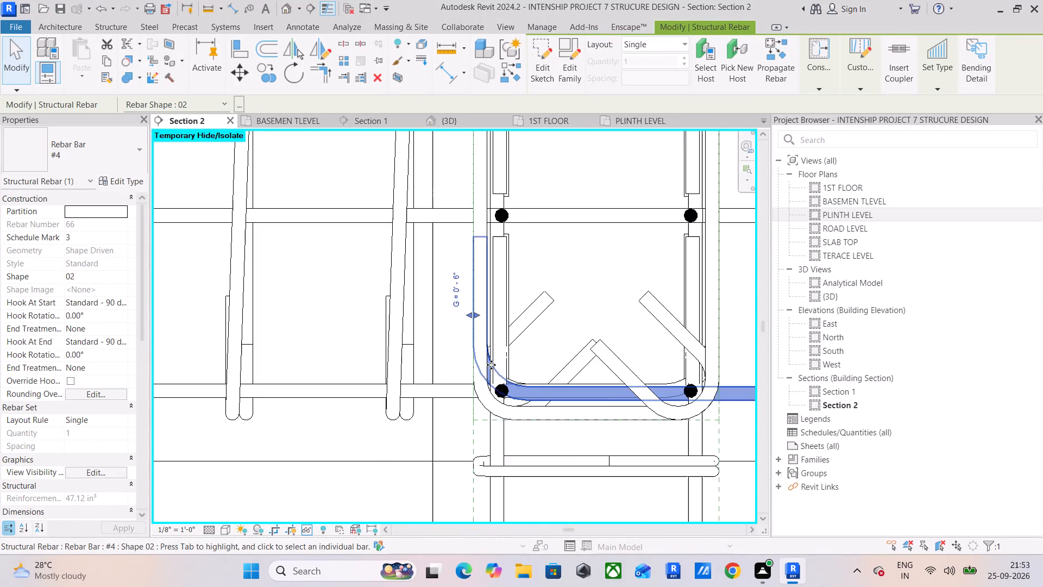
scroll(491, 365, "down", 7)
scroll(492, 365, "up", 20)
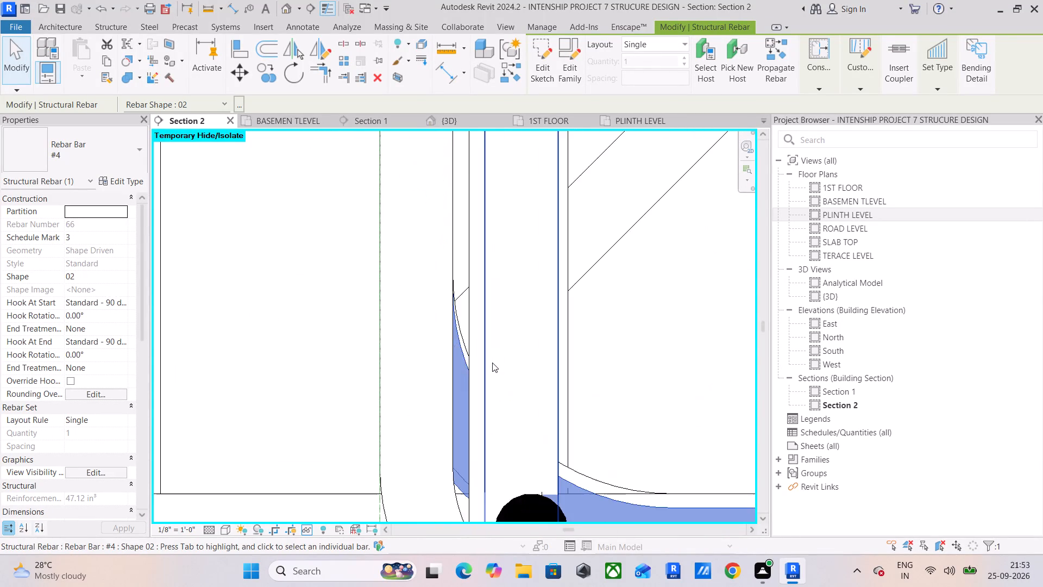
scroll(492, 363, "up", 5)
left_click(438, 339)
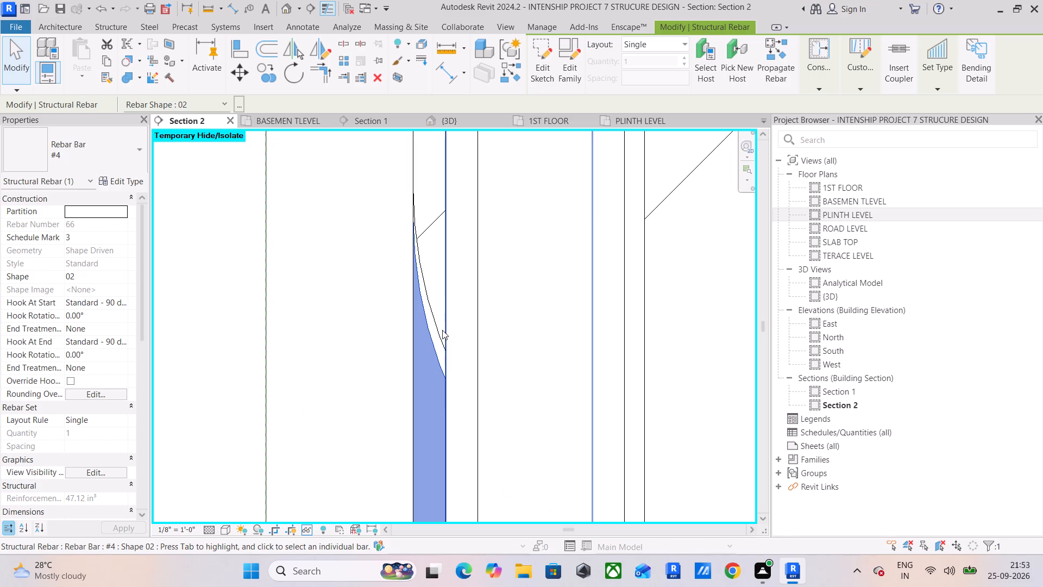
left_click(436, 317)
scroll(435, 317, "down", 18)
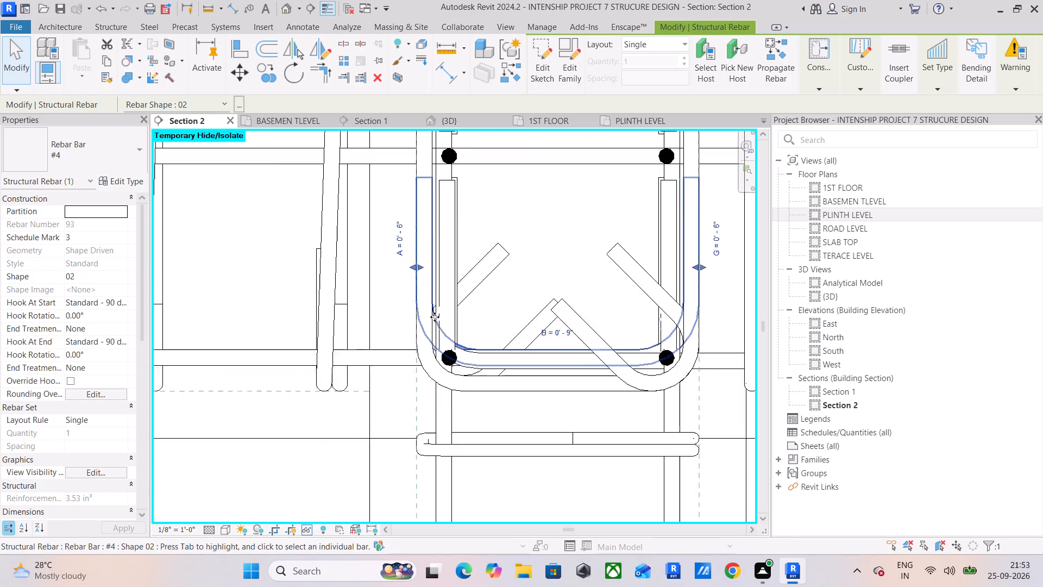
scroll(435, 317, "down", 6)
left_click_drag(425, 302, 222, 323)
middle_click_drag(223, 323, 590, 325)
scroll(592, 325, "down", 9)
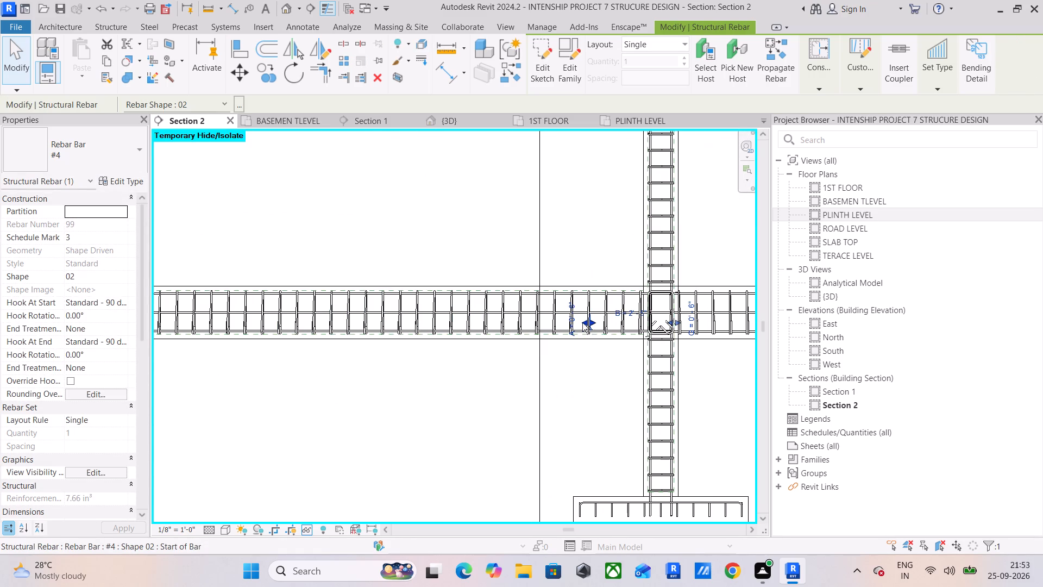
left_click_drag(582, 322, 224, 340)
middle_click_drag(228, 340, 447, 341)
scroll(430, 316, "up", 6)
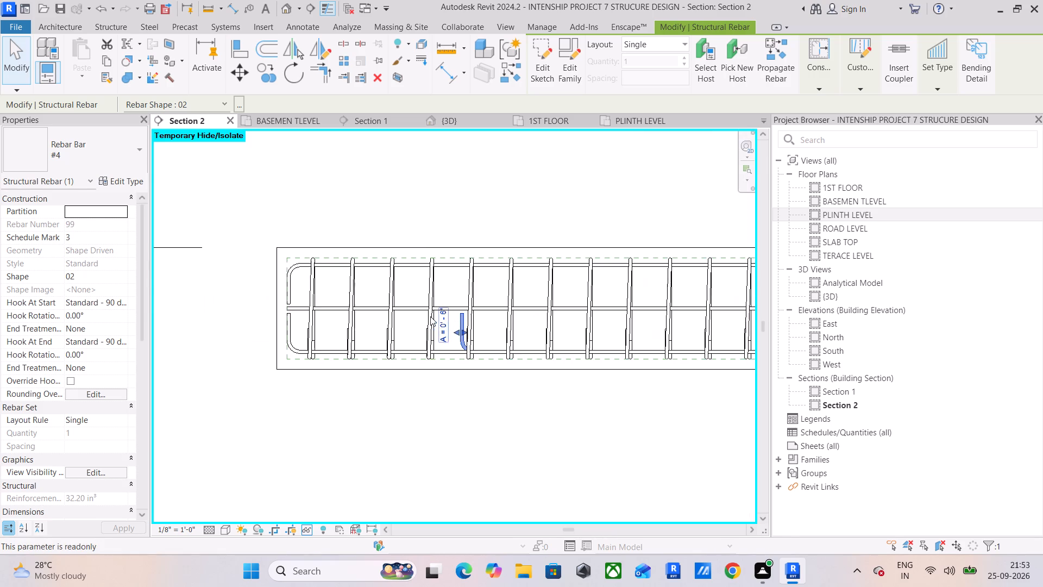
left_click_drag(458, 332, 305, 348)
scroll(301, 342, "up", 10)
middle_click_drag(301, 342, 493, 426)
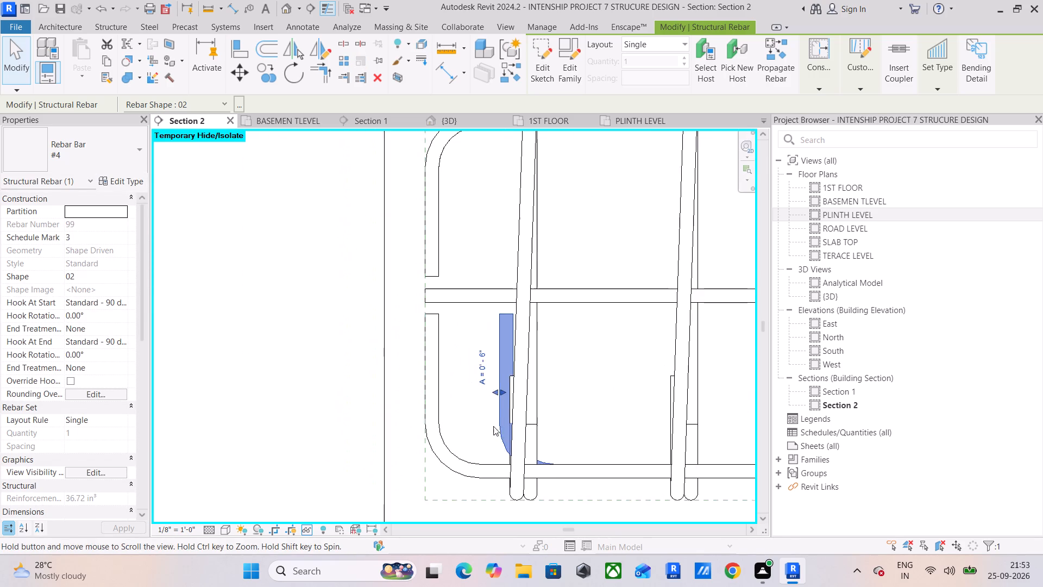
middle_click_drag(493, 426, 491, 428)
left_click_drag(503, 389, 427, 390)
left_click(491, 383)
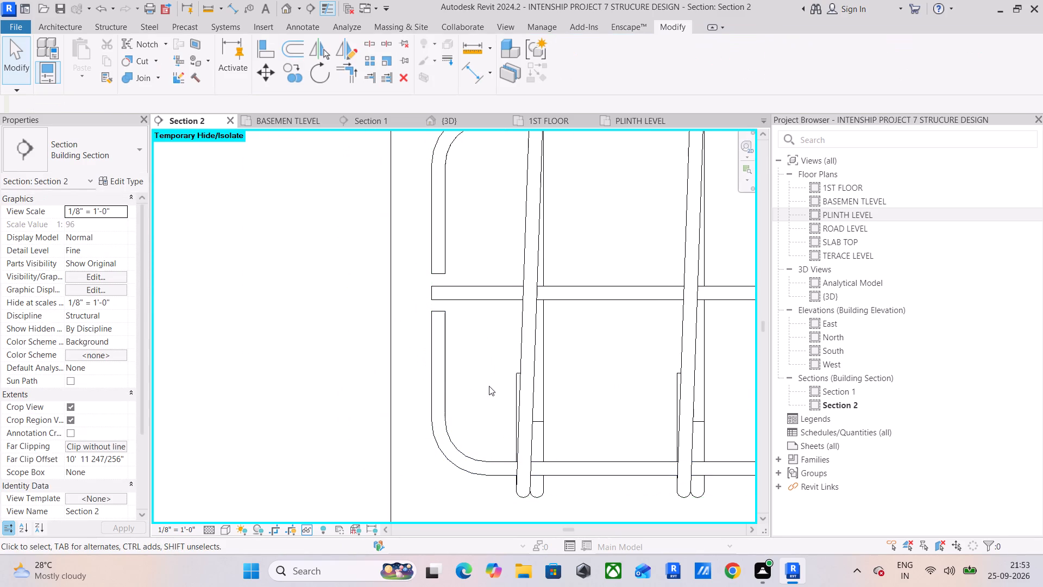
Align the left-hand beam's bottom #4 bars with the right-hand beam's hooked bottom bar where they cross the joint.
scroll(488, 386, "down", 18)
middle_click_drag(546, 396, 195, 396)
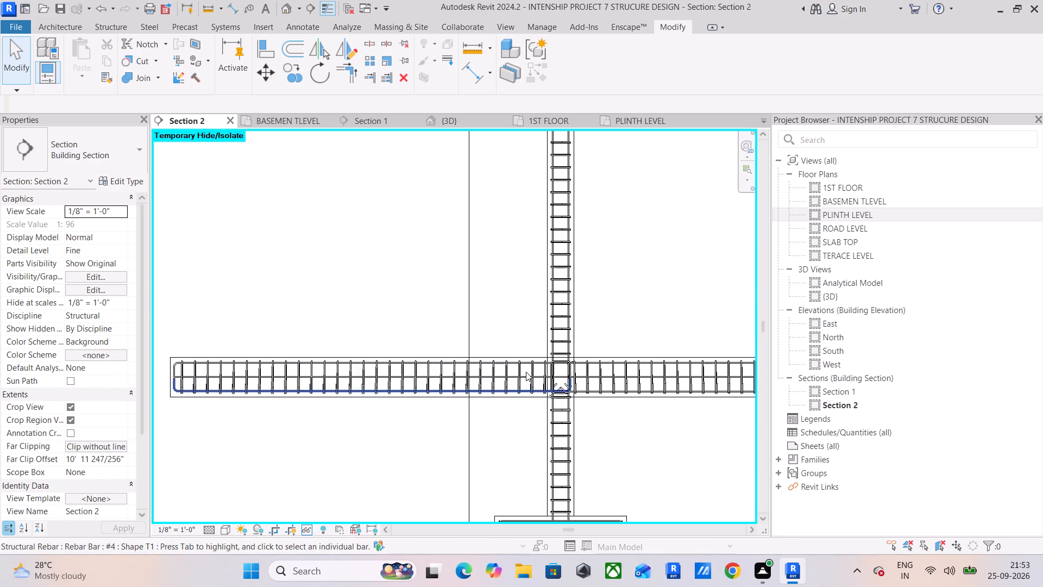
middle_click_drag(525, 373, 355, 371)
scroll(425, 382, "up", 6)
scroll(289, 398, "up", 6)
scroll(456, 420, "up", 6)
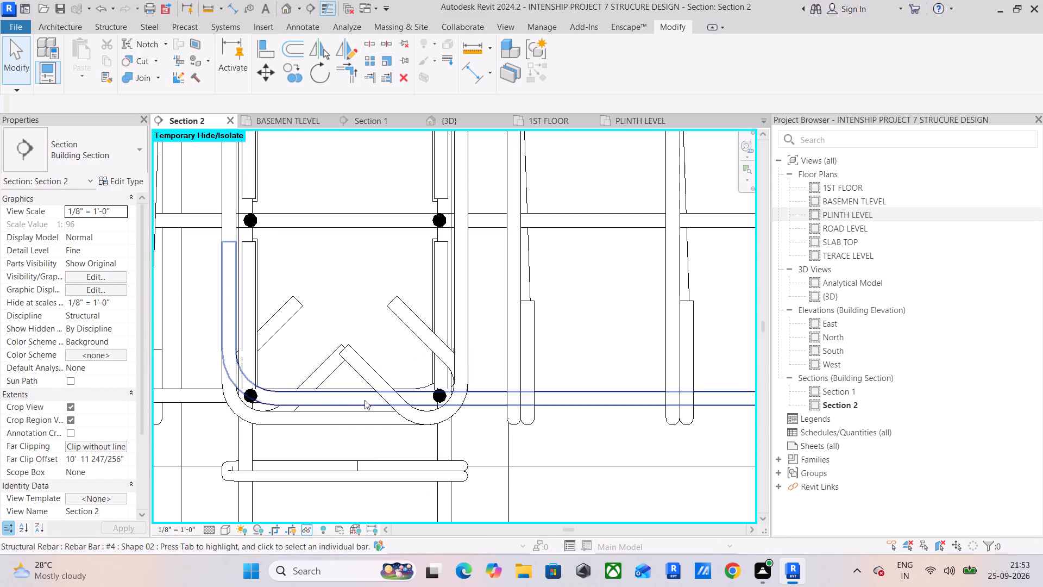
scroll(260, 381, "up", 5)
scroll(317, 390, "up", 5)
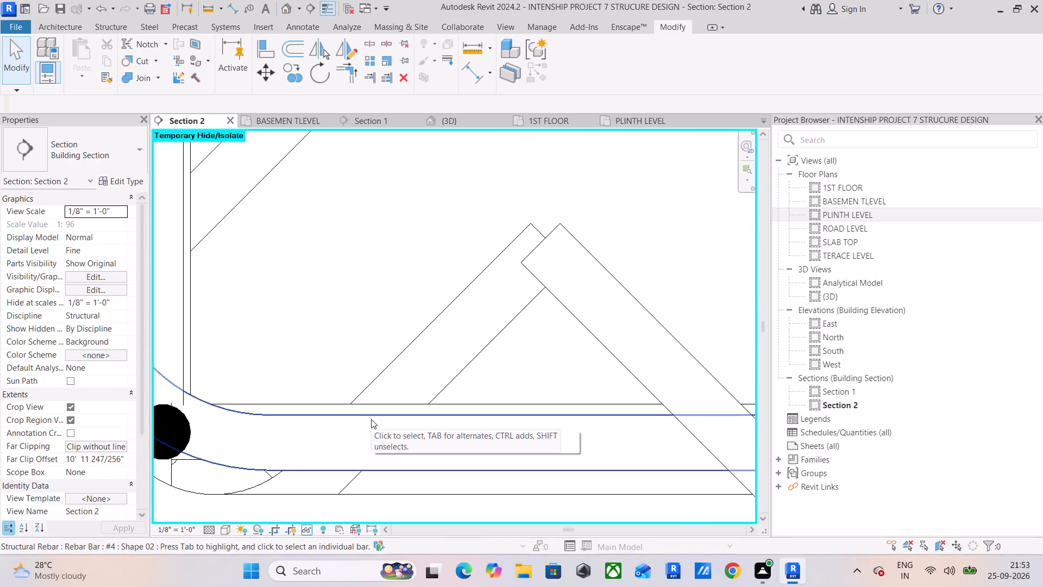
middle_click_drag(371, 419, 527, 388)
scroll(527, 388, "up", 1)
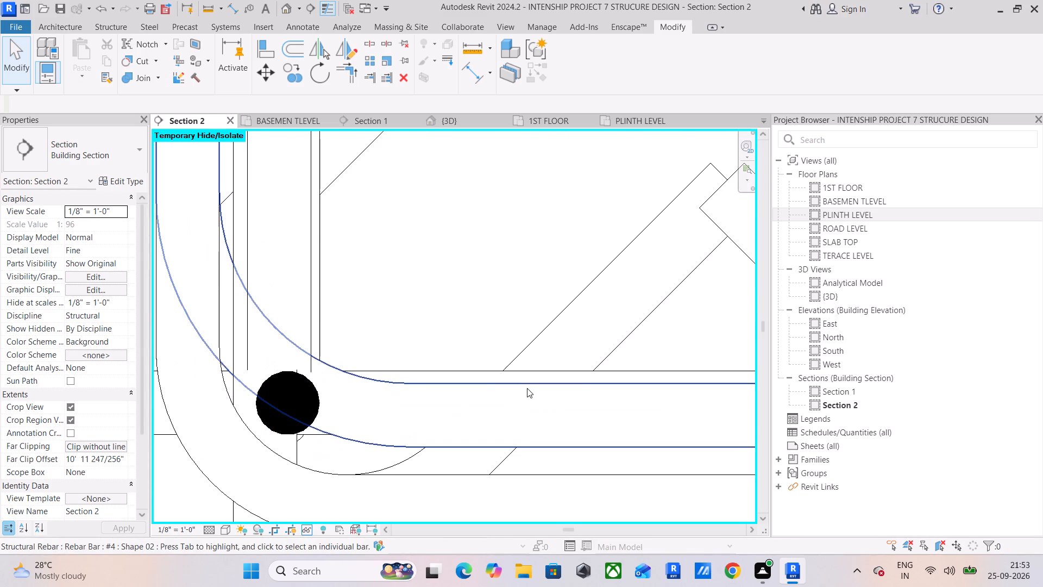
scroll(524, 391, "down", 6)
left_click(512, 379)
scroll(512, 379, "down", 5)
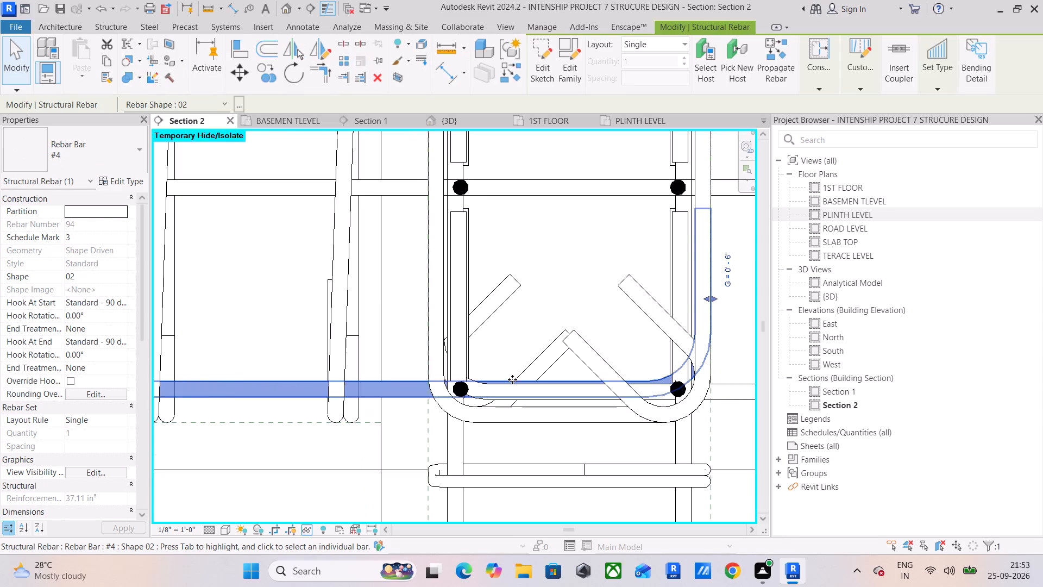
scroll(512, 379, "down", 1)
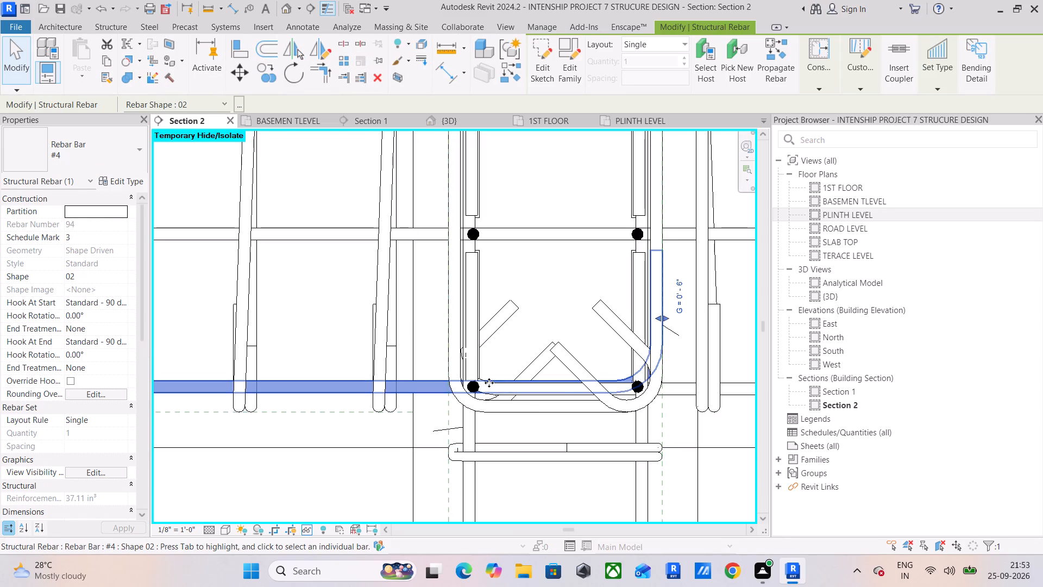
left_click(249, 53)
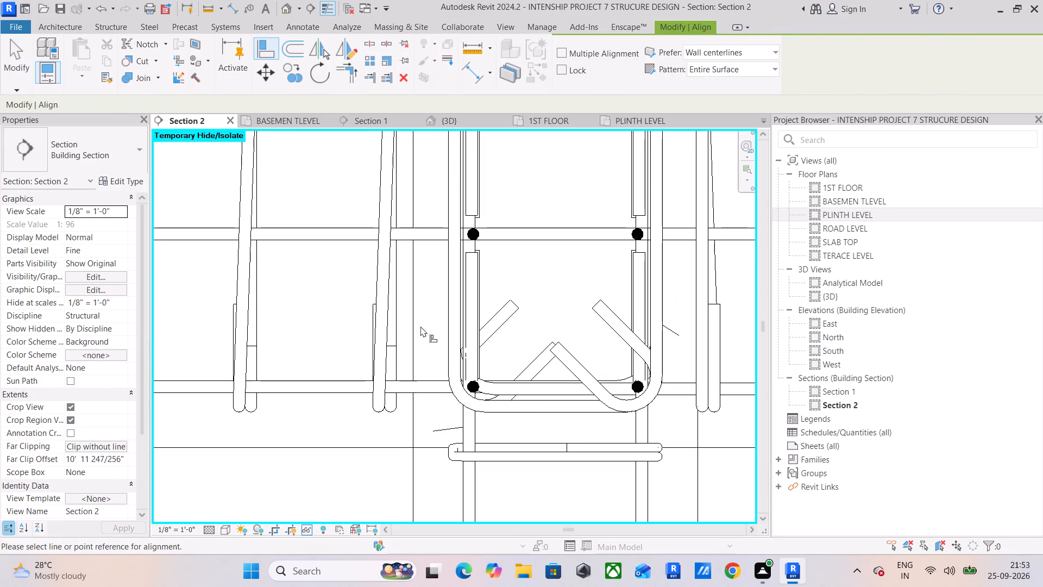
scroll(549, 377, "up", 5)
left_click(541, 387)
left_click(540, 384)
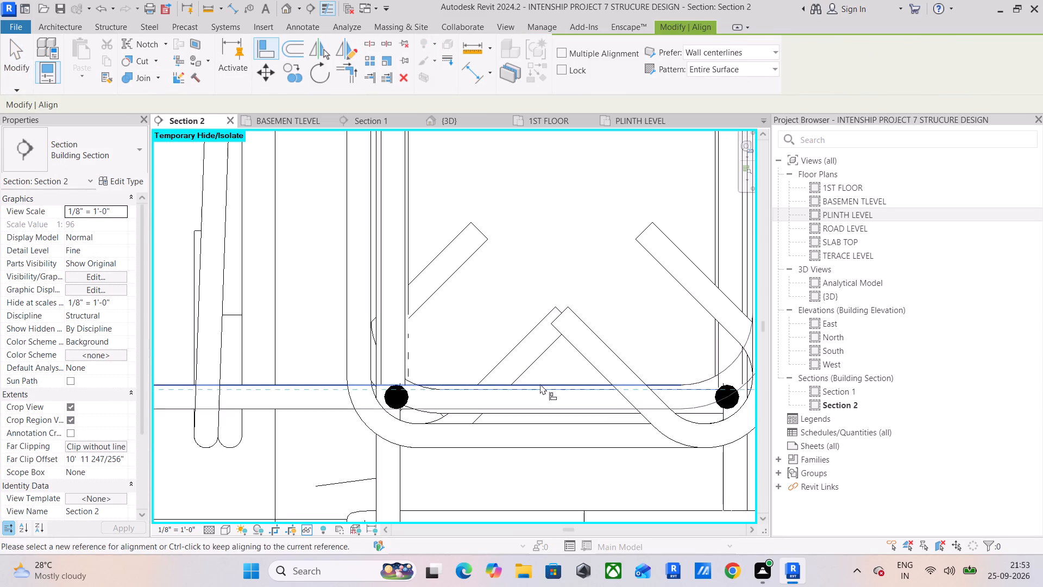
scroll(479, 404, "down", 4)
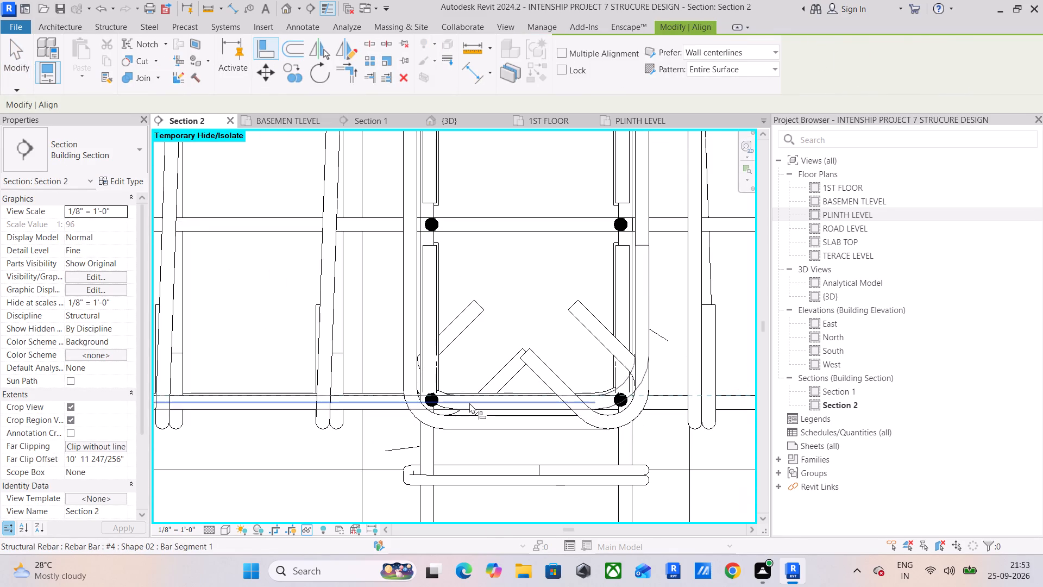
scroll(502, 384, "up", 8)
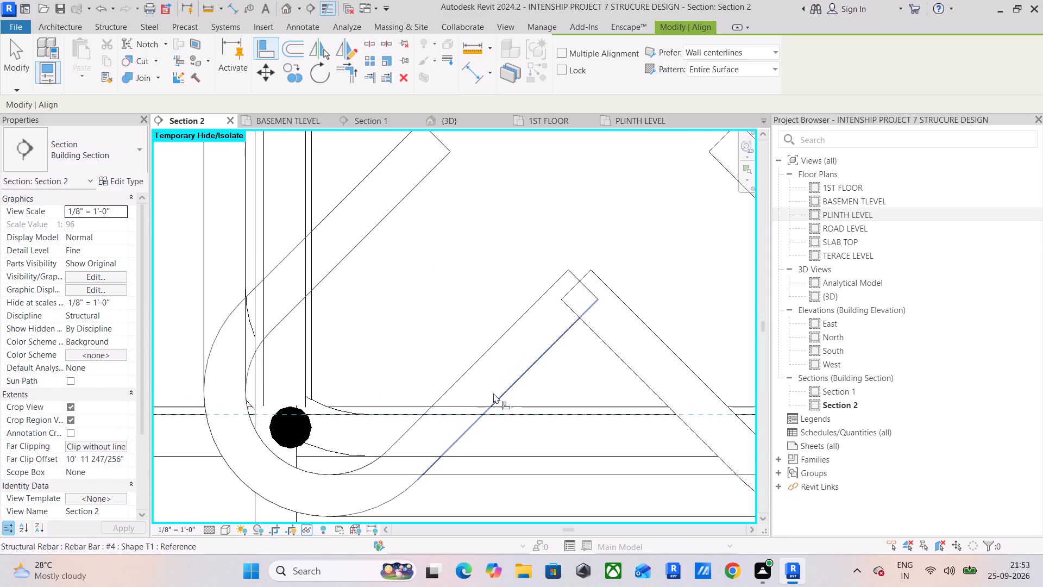
scroll(493, 393, "up", 1)
left_click(507, 415)
left_click(509, 406)
scroll(441, 410, "down", 4)
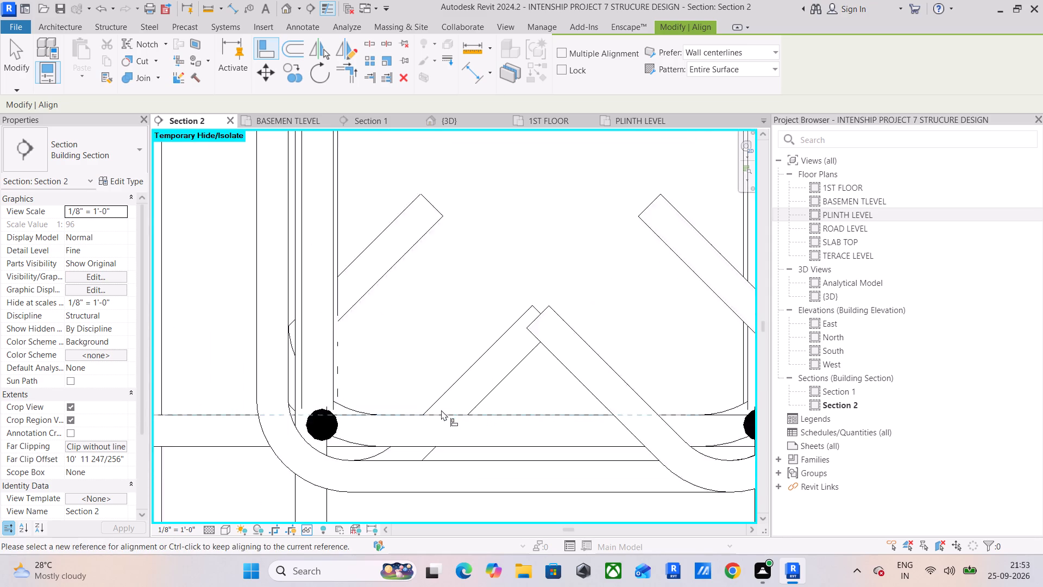
Align the left-hand beam's top #4 bars with the right-hand beam's hooked top bar at the joint.
scroll(441, 410, "down", 2)
middle_click_drag(441, 410, 458, 517)
scroll(467, 364, "down", 5)
middle_click_drag(467, 327, 462, 421)
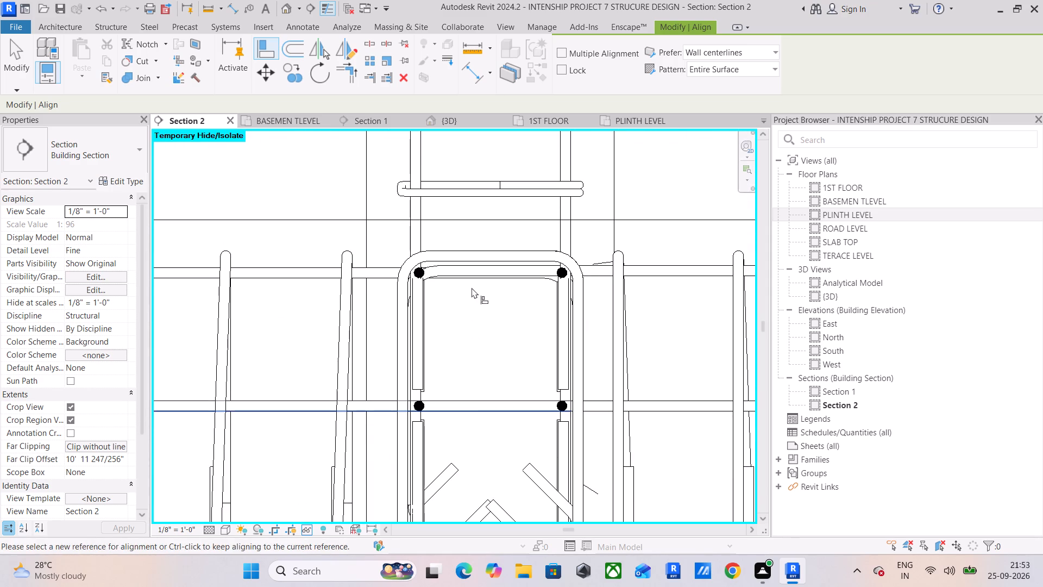
scroll(454, 278, "up", 4)
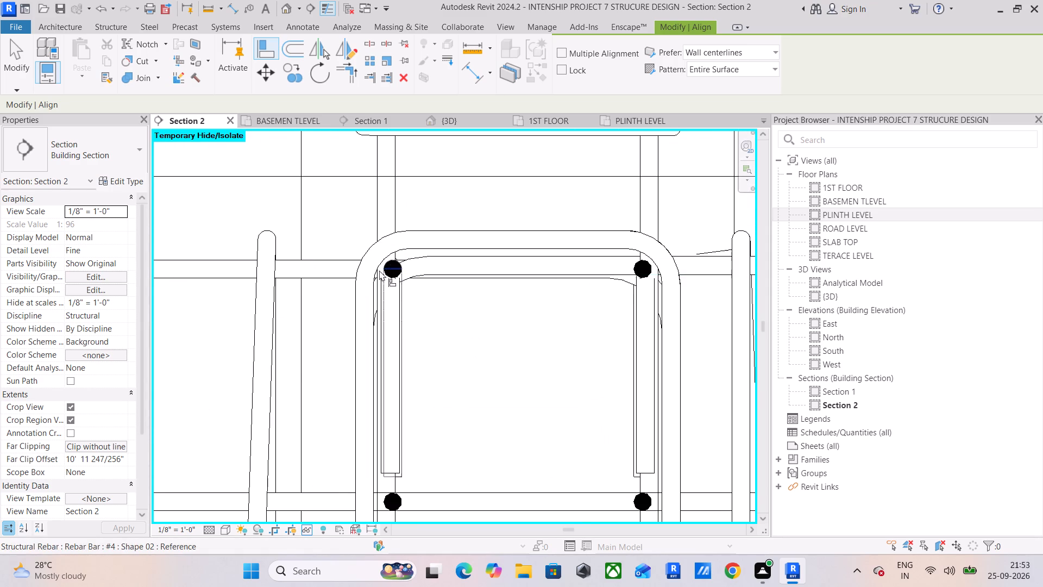
scroll(437, 279, "up", 5)
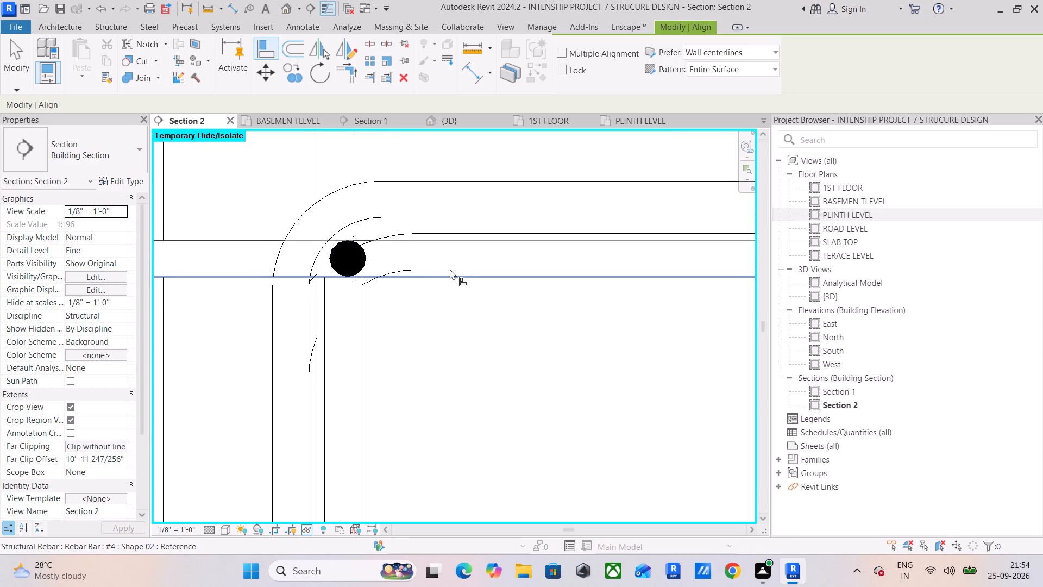
left_click(450, 269)
left_click(452, 276)
left_click(455, 271)
left_click(455, 277)
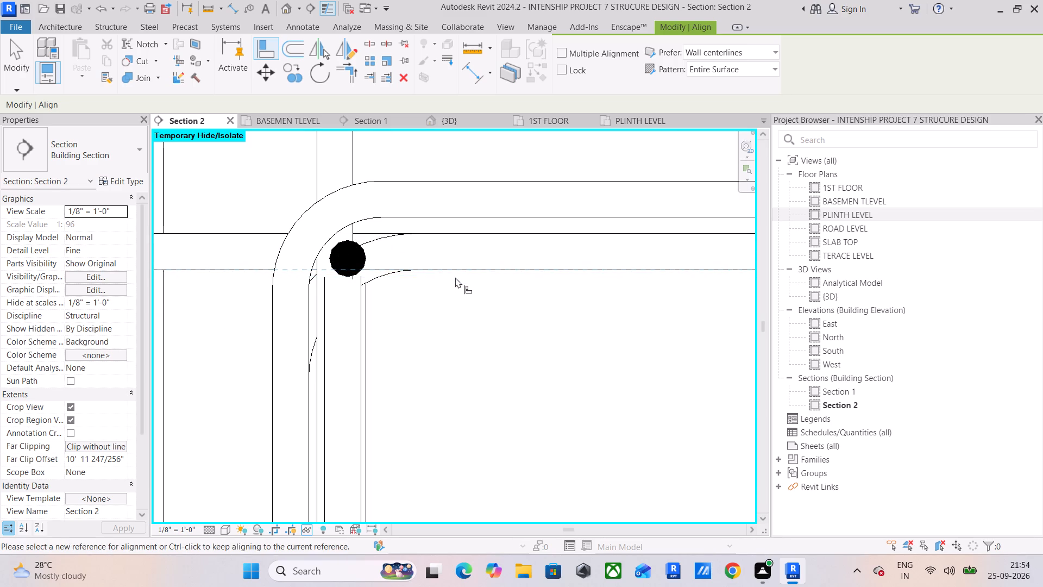
scroll(455, 277, "down", 4)
key("Escape")
key("Escape")
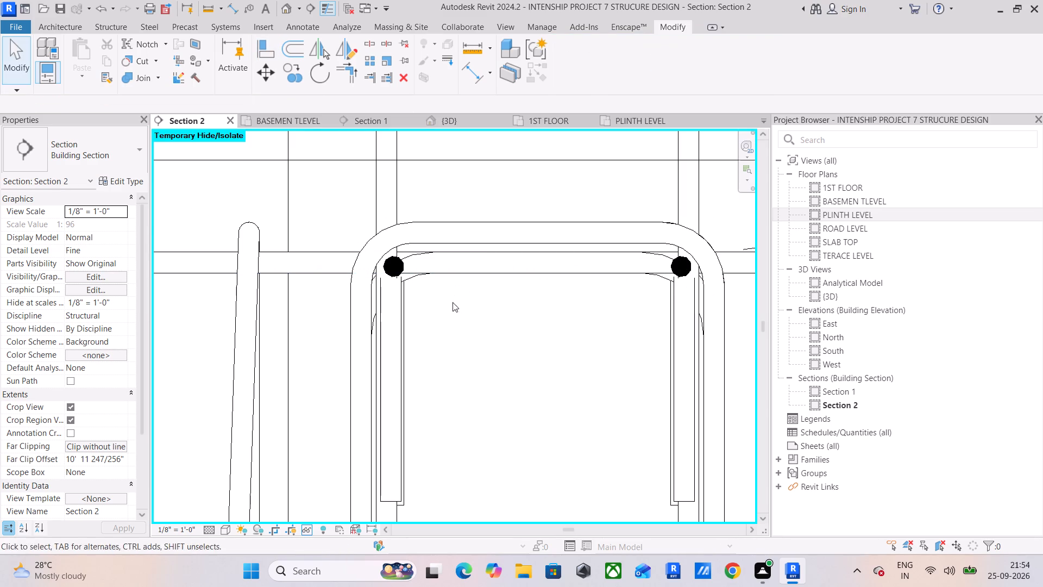
key("Escape")
Delete the overlapping #4 bar that runs down from the joint stirrup's upper-left corner, just inside the stirrup's left leg.
middle_click_drag(413, 380, 429, 319)
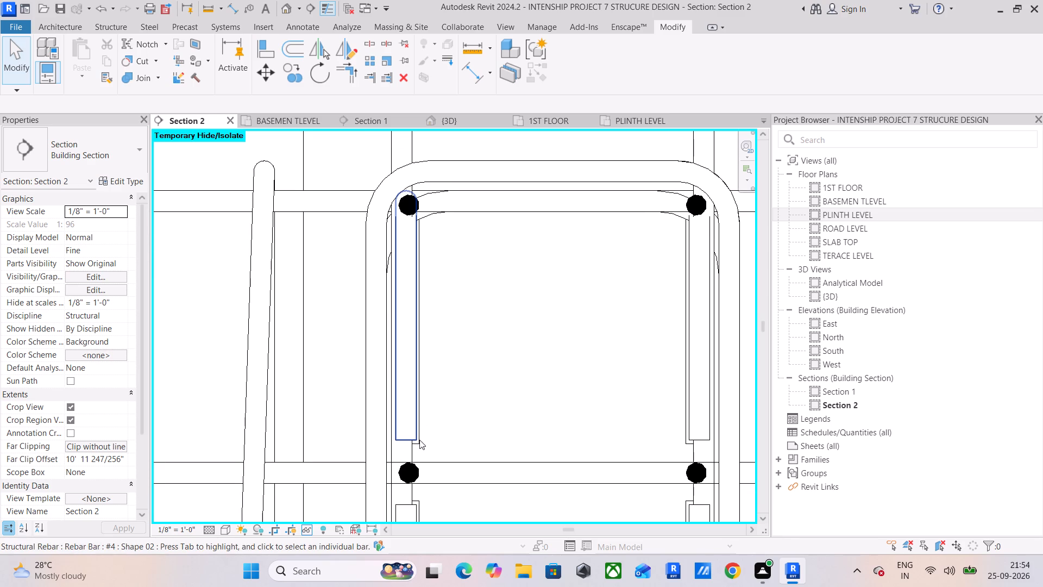
scroll(424, 392, "up", 4)
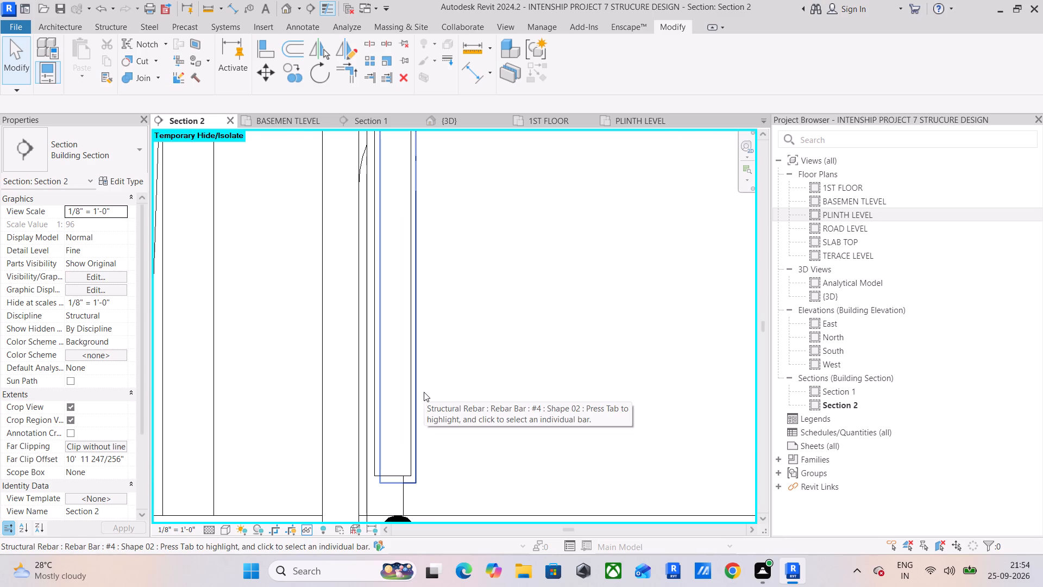
left_click(424, 392)
left_click(420, 411)
scroll(427, 391, "down", 7)
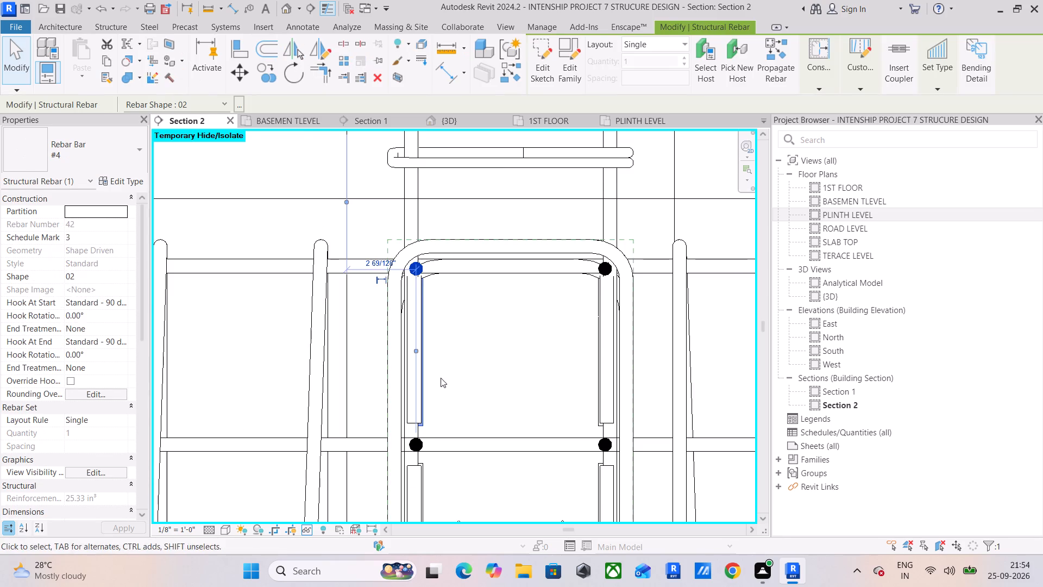
middle_click_drag(441, 378, 432, 416)
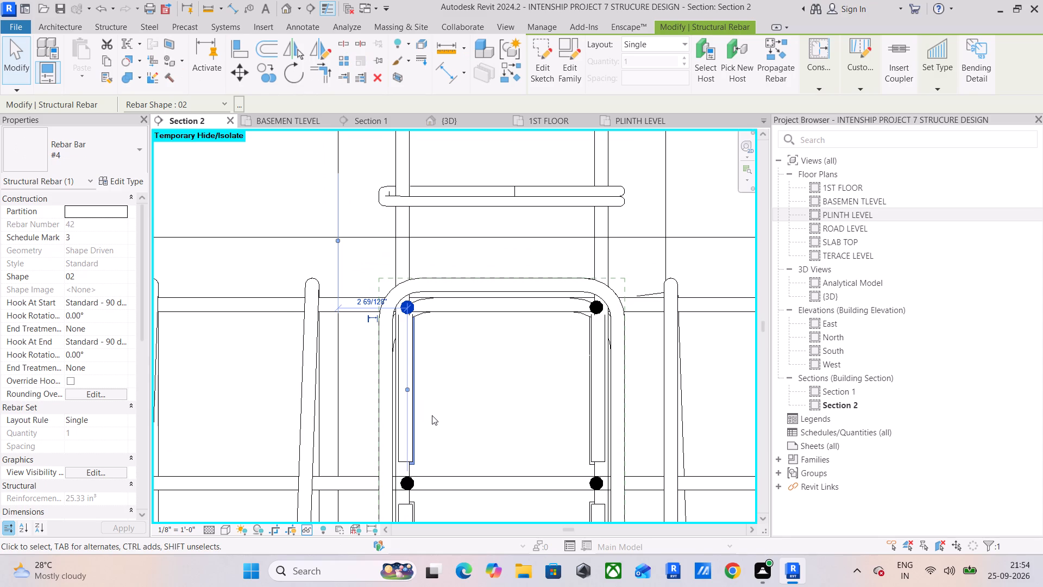
scroll(409, 344, "up", 5)
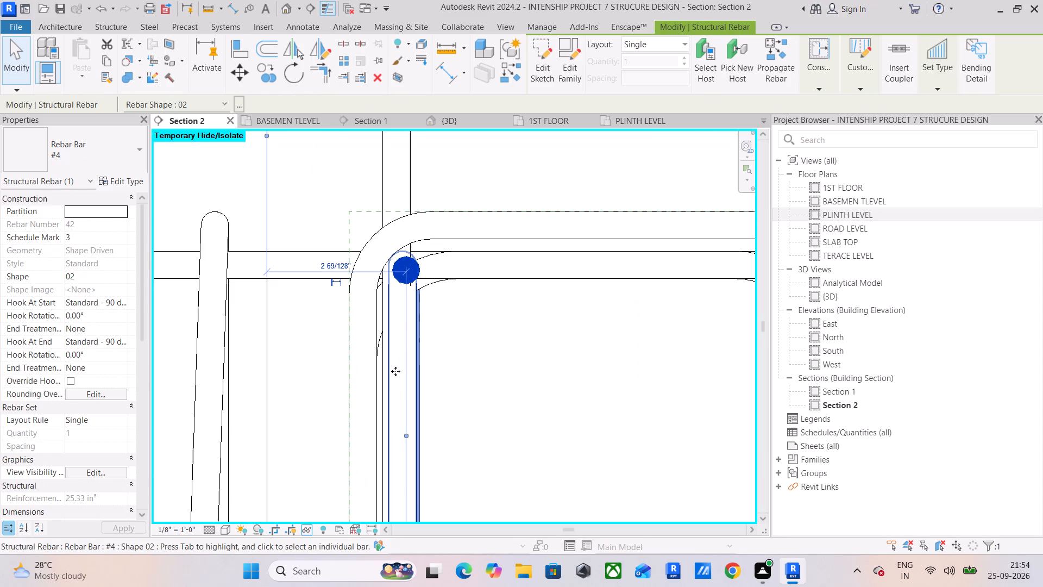
key("Escape")
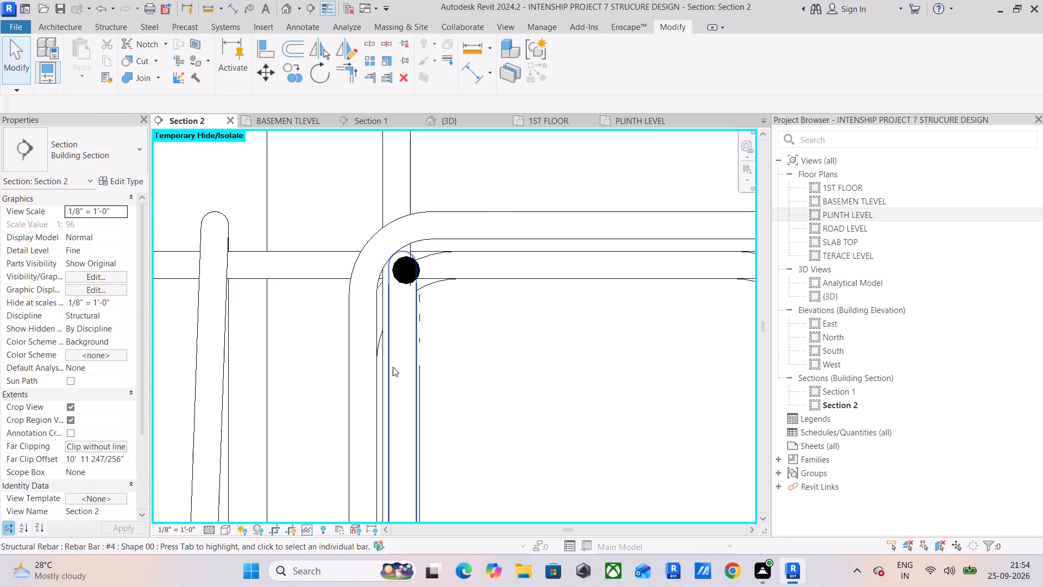
left_click(393, 367)
key("Delete")
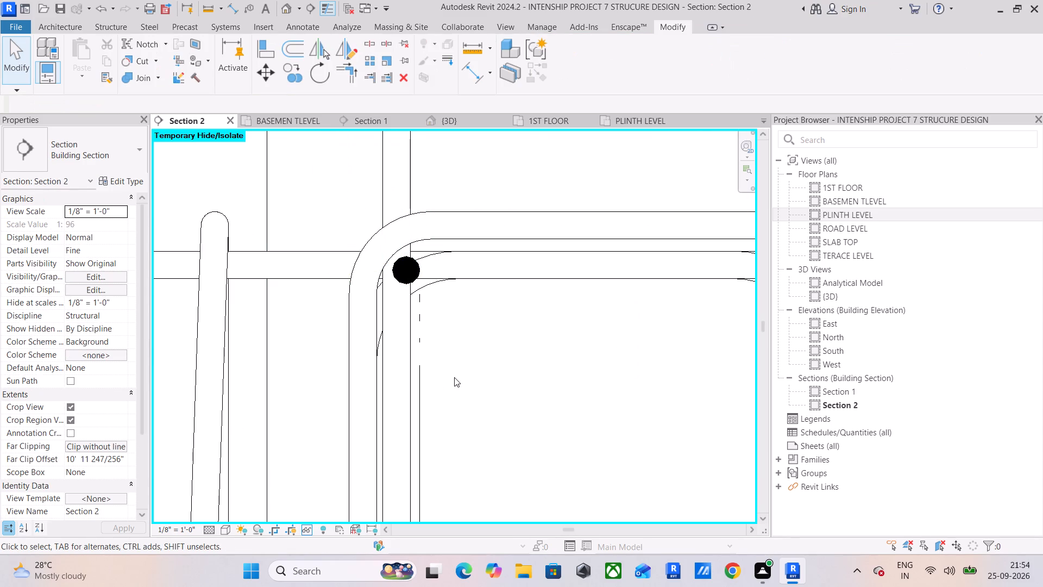
scroll(454, 377, "down", 2)
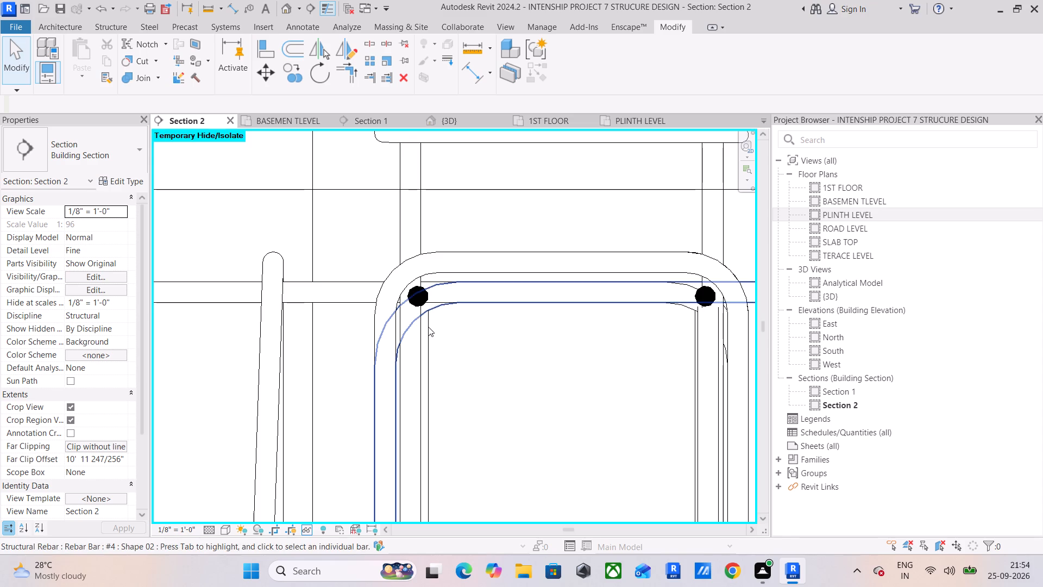
Delete the two overlapping hooked #4 bars whose vertical legs sit inside the lower left and lower right sides of the joint stirrup.
scroll(463, 348, "down", 5)
middle_click_drag(464, 348, 471, 291)
scroll(463, 277, "up", 5)
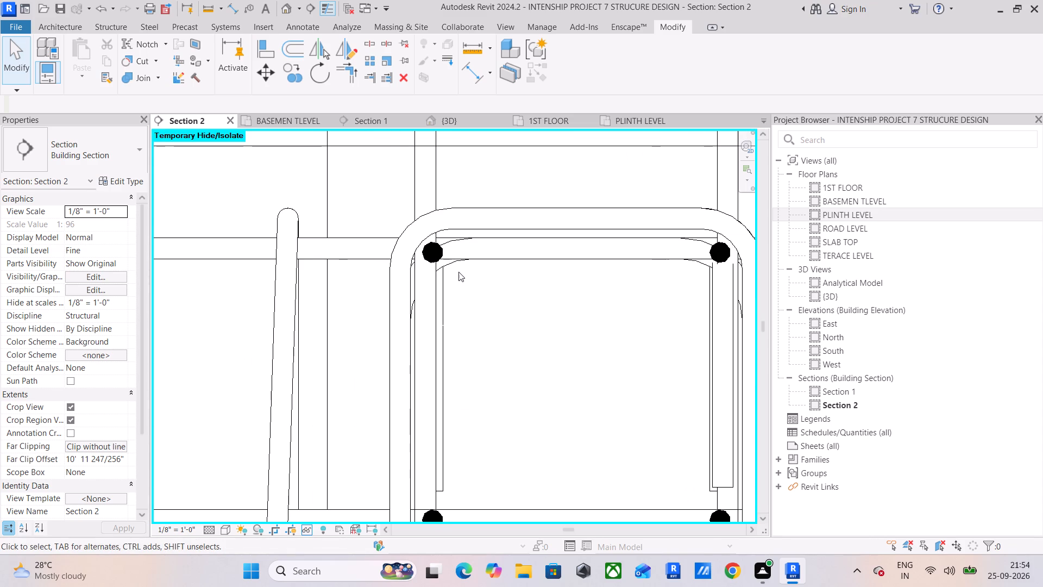
left_click(447, 269)
scroll(454, 369, "down", 9)
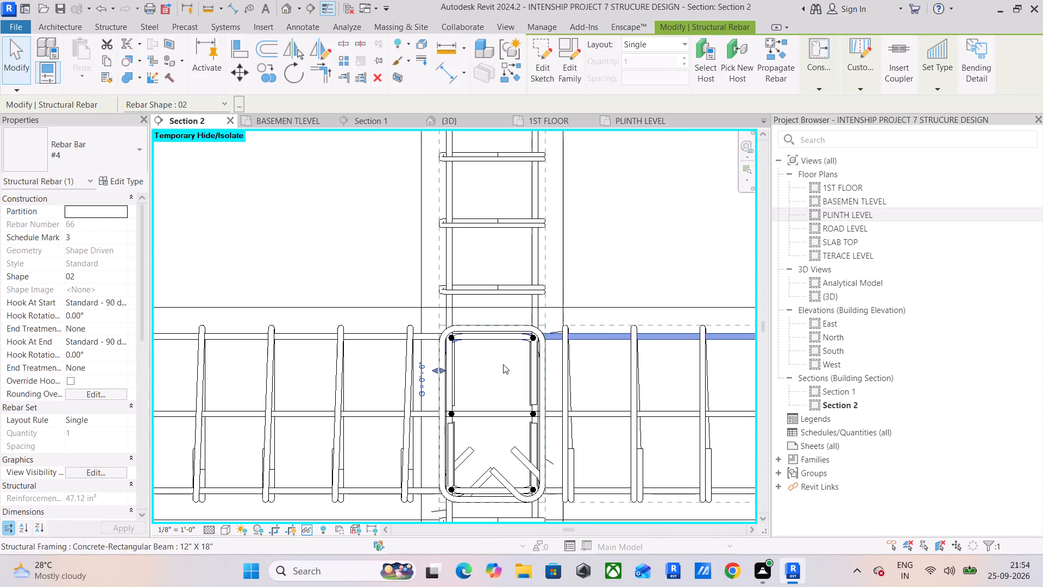
scroll(441, 354, "up", 5)
middle_click_drag(487, 390, 481, 276)
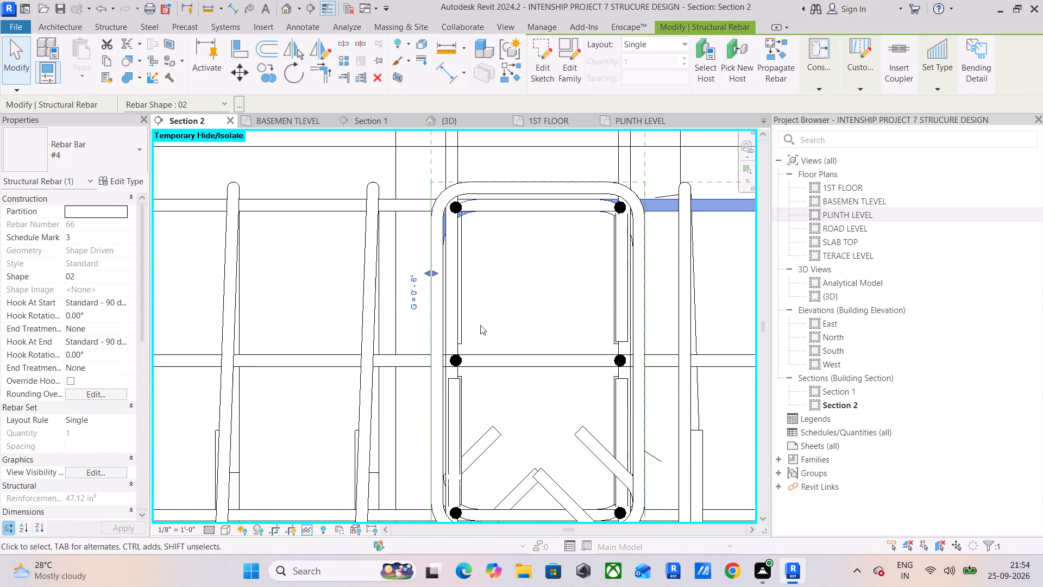
left_click(450, 381)
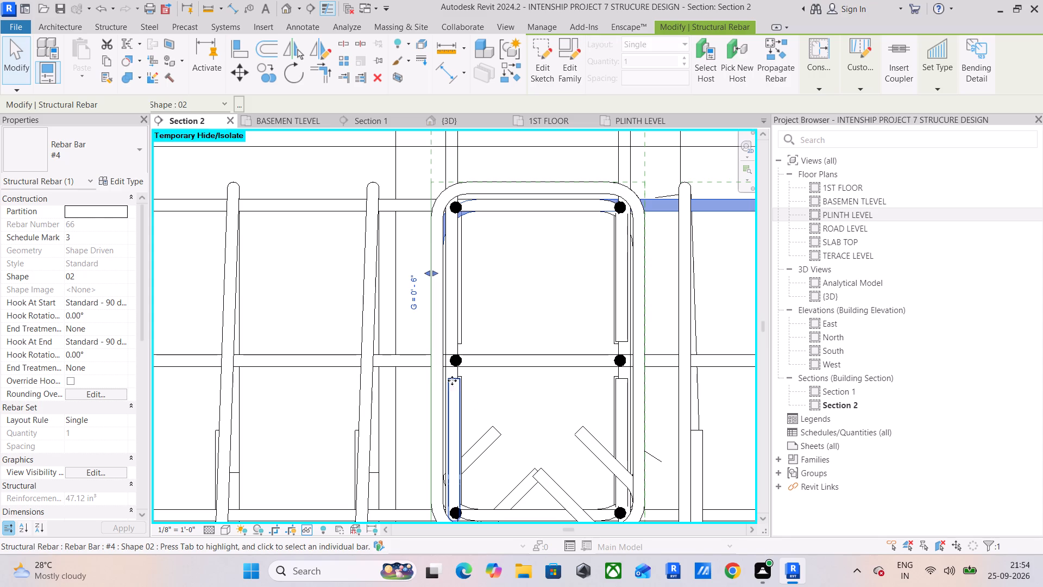
key("Delete")
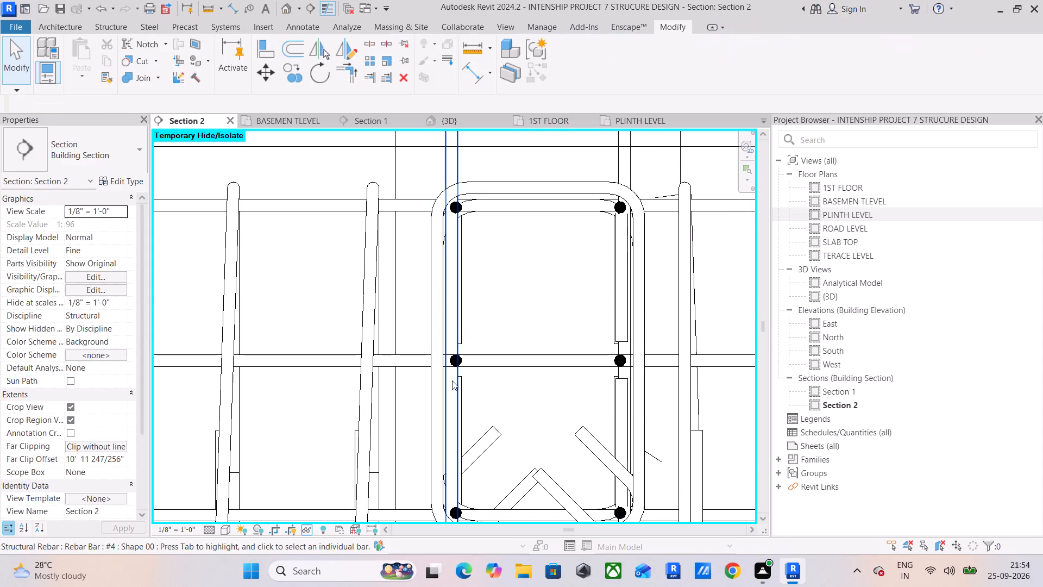
left_click(624, 379)
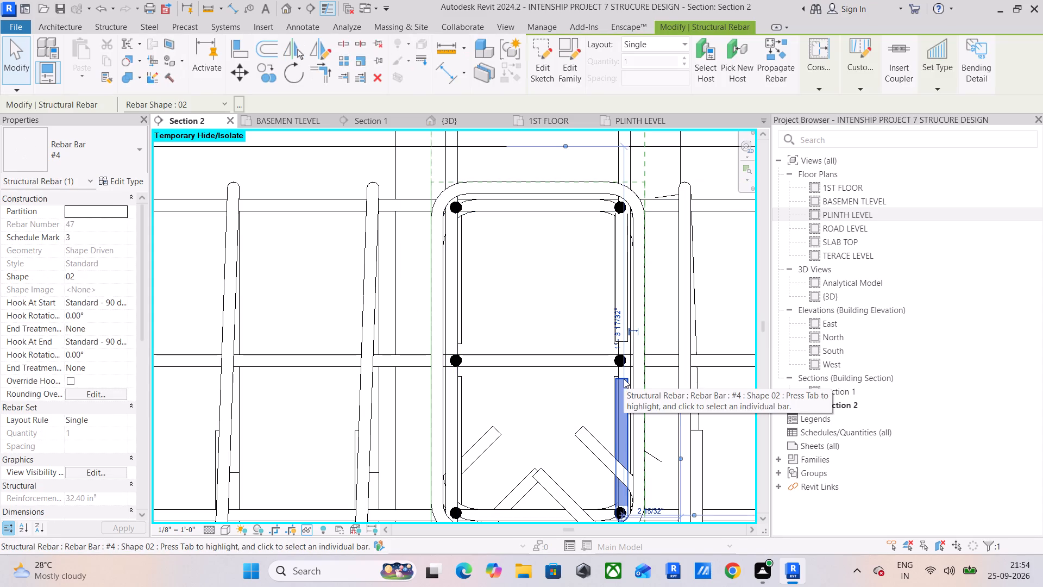
key("Delete")
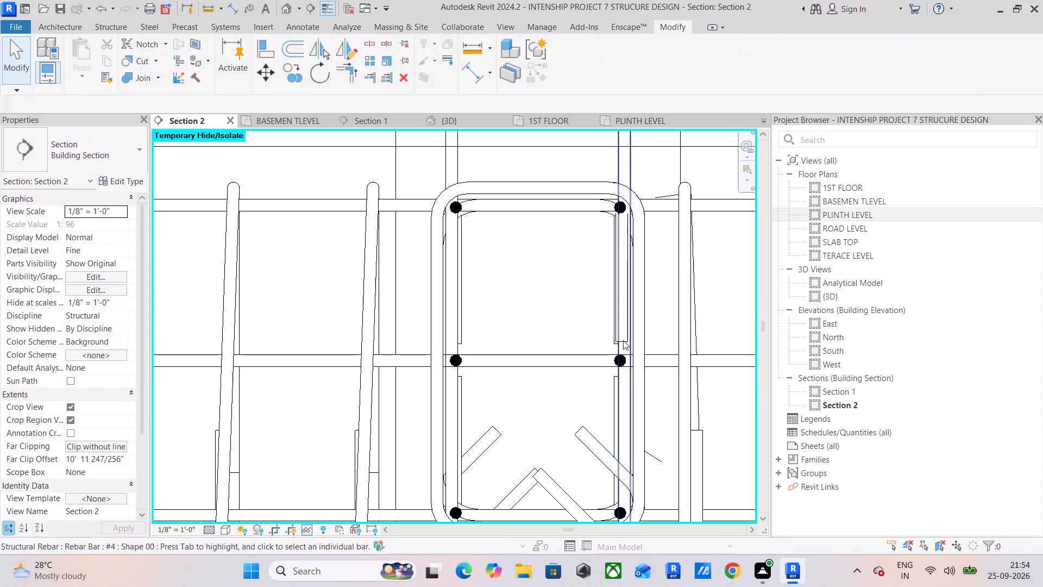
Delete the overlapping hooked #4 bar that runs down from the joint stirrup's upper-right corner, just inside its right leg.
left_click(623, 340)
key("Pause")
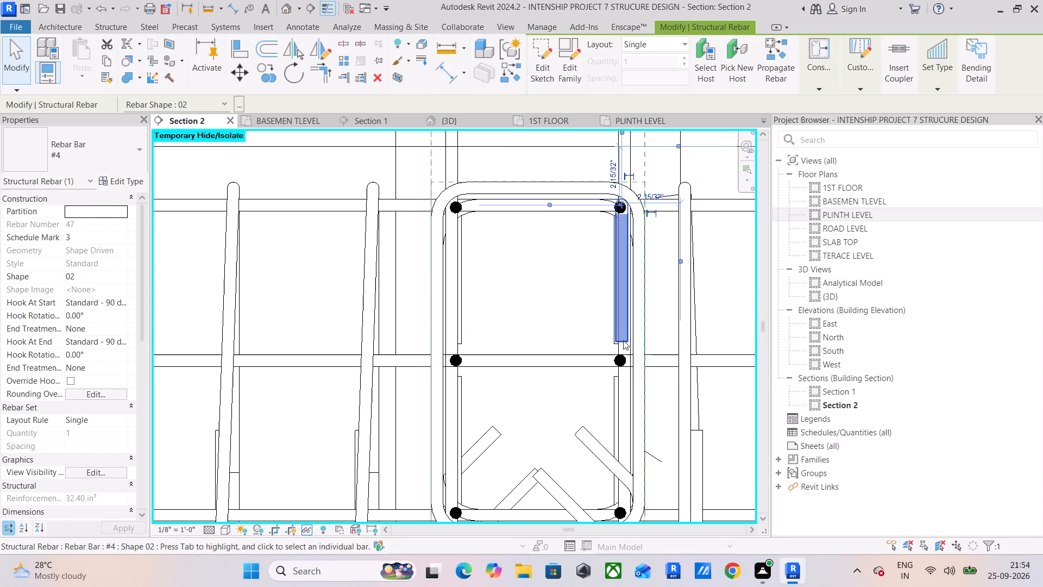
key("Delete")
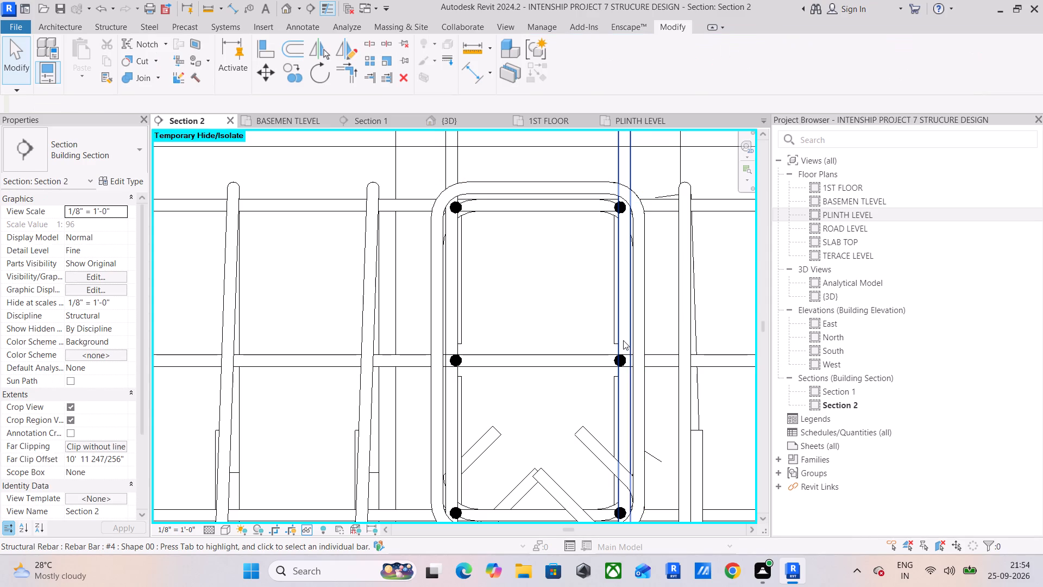
Examine the remaining #4 bars and hooks inside the joint stirrup, including the right-hand beam's hooked top bar.
middle_click_drag(561, 333, 469, 199)
scroll(561, 333, "up", 1)
scroll(537, 320, "down", 6)
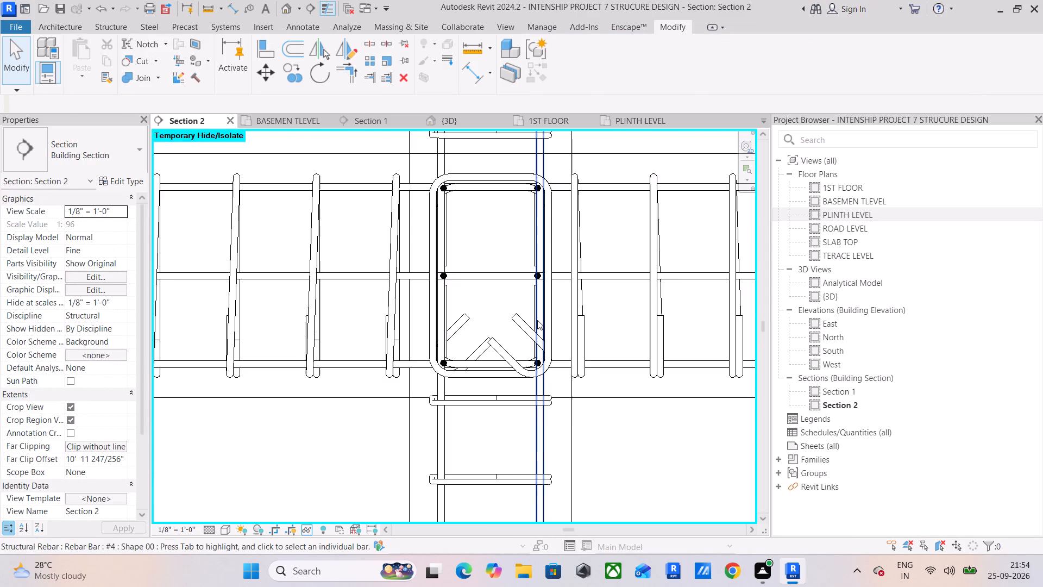
scroll(537, 299, "up", 10)
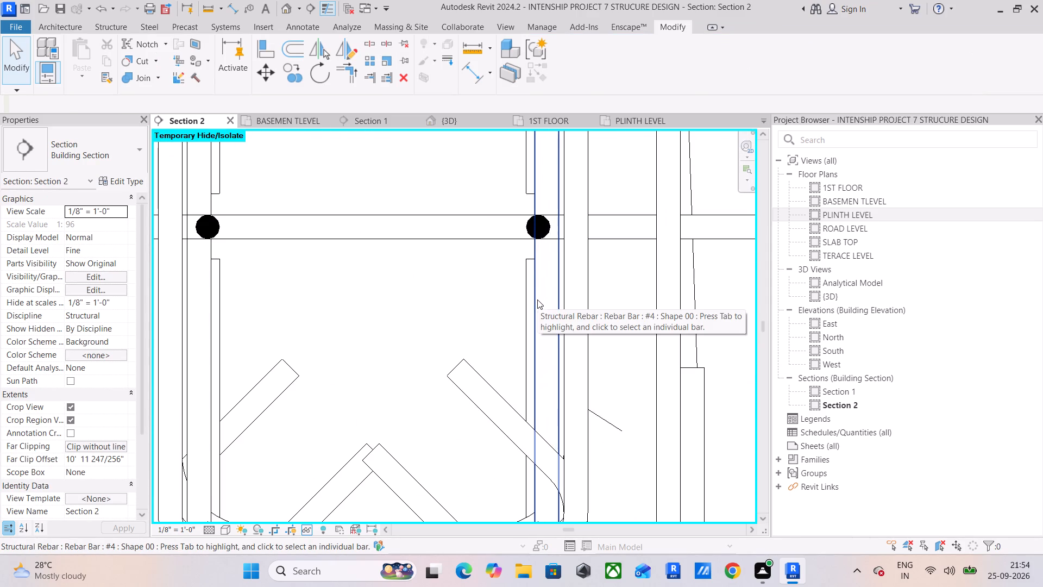
scroll(537, 299, "down", 6)
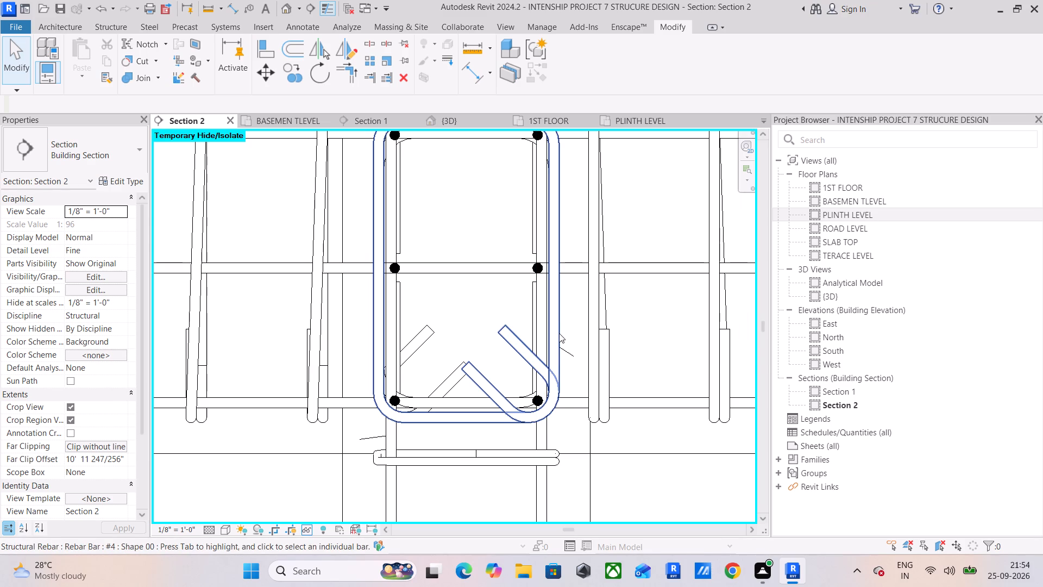
middle_click_drag(493, 267, 563, 391)
scroll(461, 260, "up", 5)
left_click(491, 272)
scroll(524, 328, "down", 6)
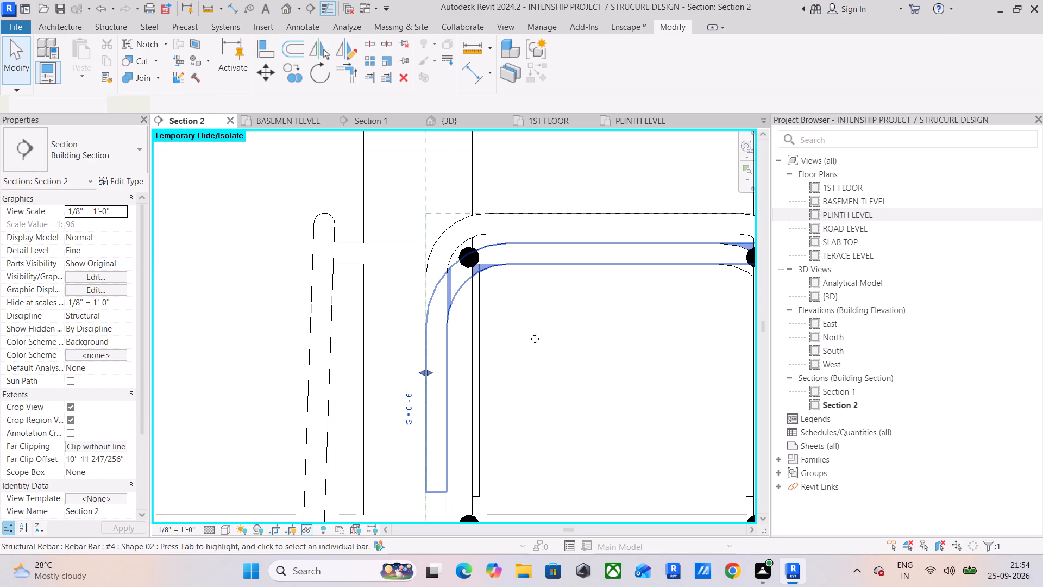
scroll(573, 347, "down", 3)
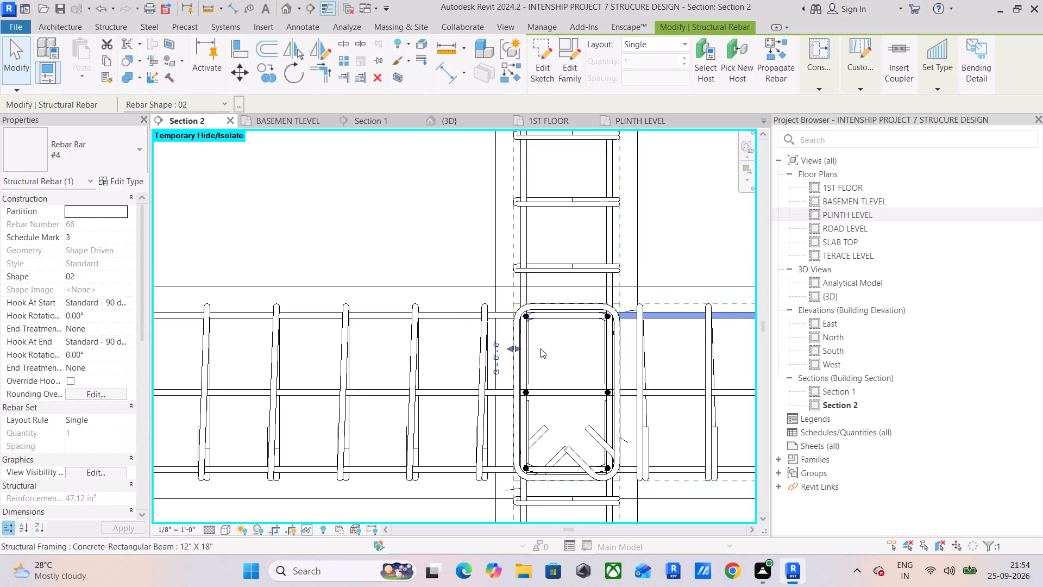
scroll(541, 348, "up", 5)
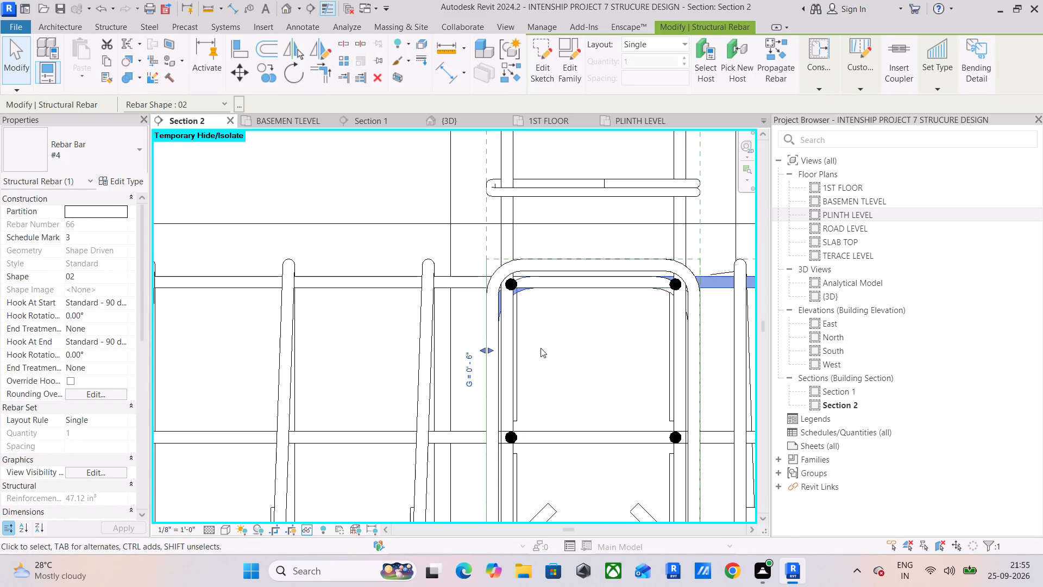
left_click(541, 348)
scroll(541, 348, "down", 4)
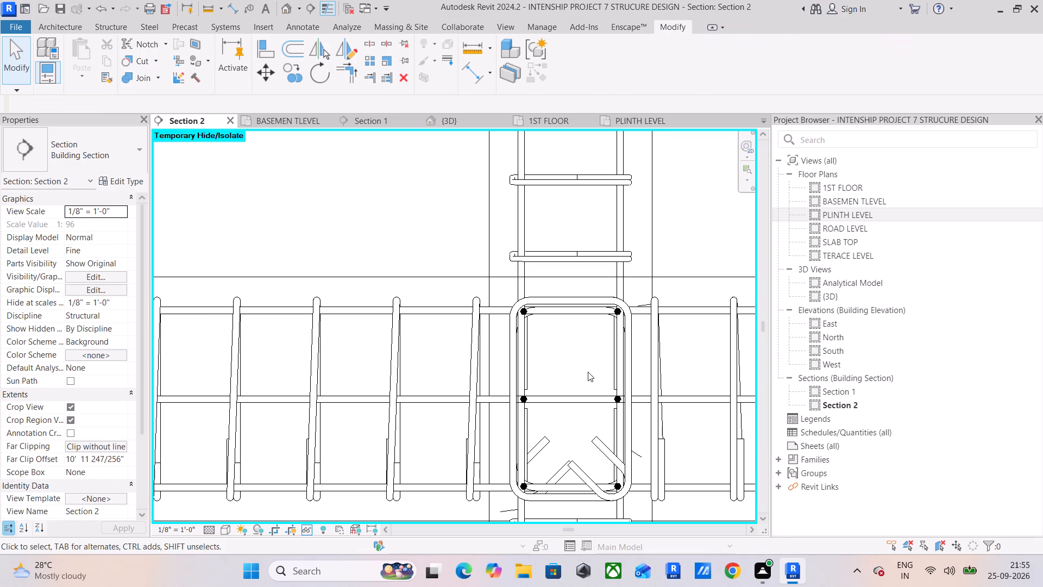
Examine the left-hand beam's reinforcement along its length and the bar hooks at its far end.
scroll(591, 372, "down", 2)
middle_click_drag(592, 371, 500, 336)
scroll(500, 336, "up", 1)
scroll(500, 336, "down", 9)
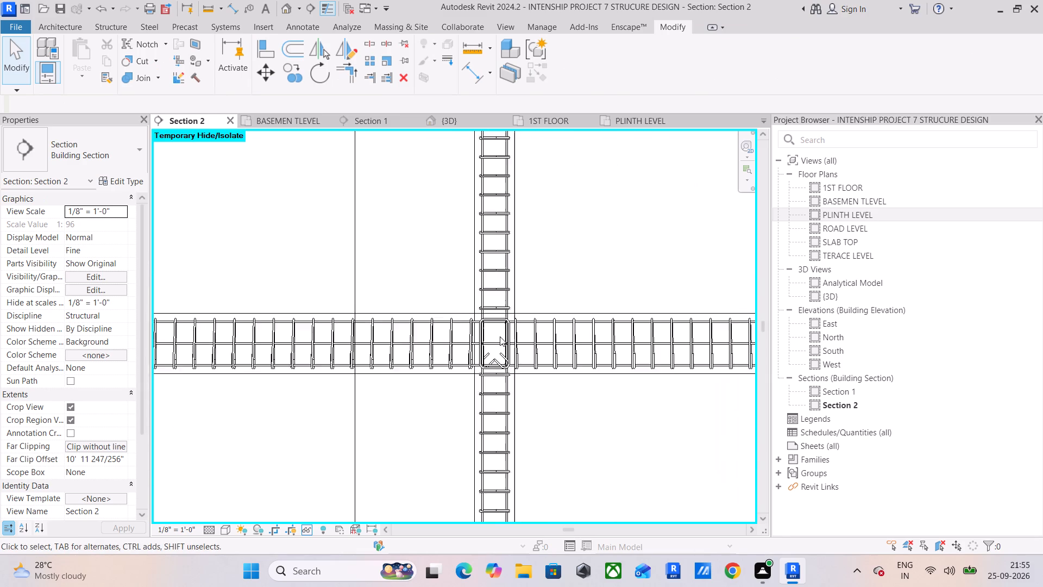
scroll(500, 336, "down", 1)
middle_click_drag(489, 340, 556, 353)
scroll(557, 354, "down", 6)
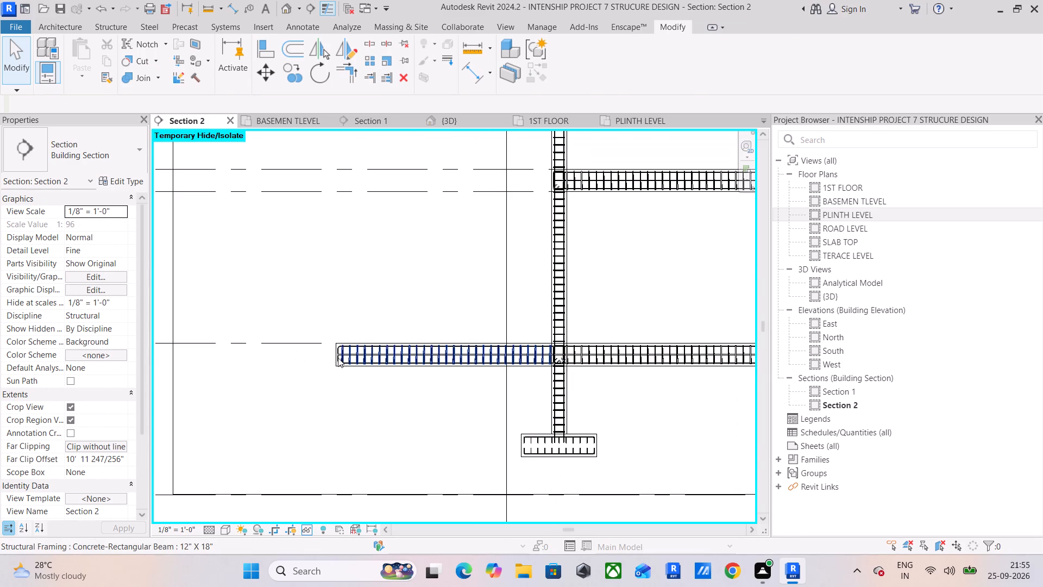
scroll(320, 346, "up", 16)
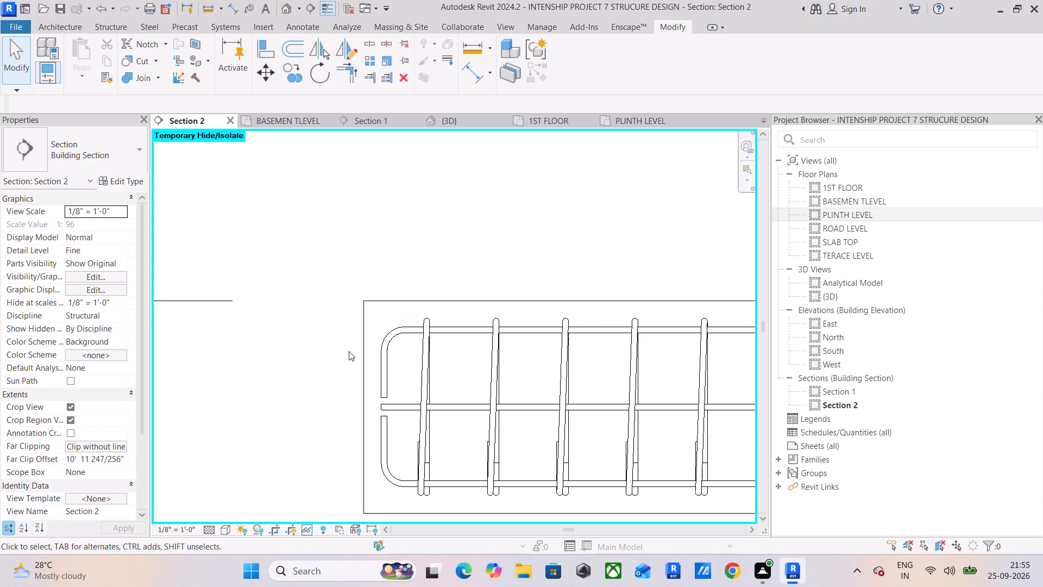
scroll(380, 351, "down", 11)
scroll(476, 350, "down", 2)
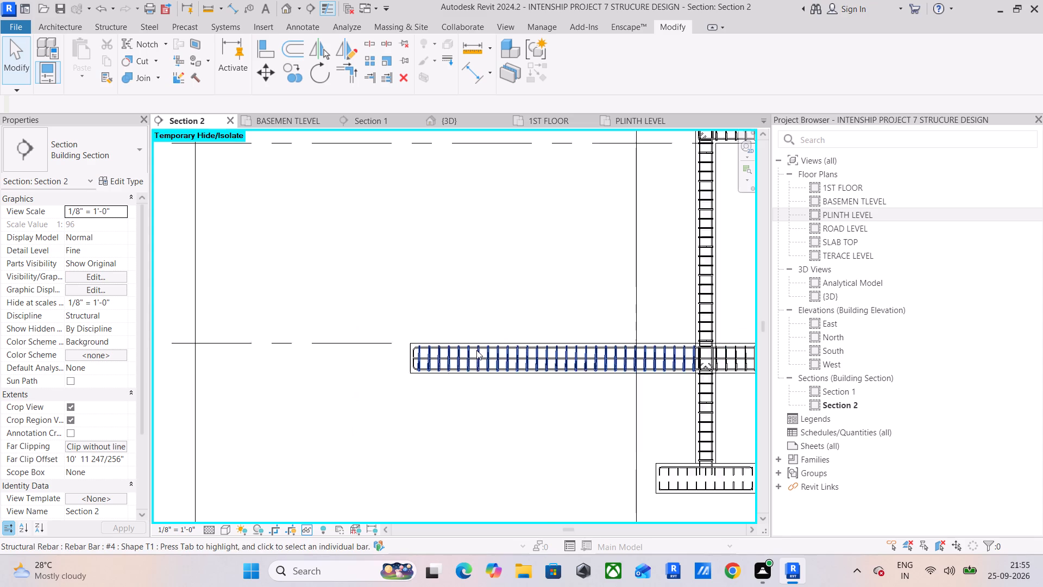
scroll(476, 350, "down", 2)
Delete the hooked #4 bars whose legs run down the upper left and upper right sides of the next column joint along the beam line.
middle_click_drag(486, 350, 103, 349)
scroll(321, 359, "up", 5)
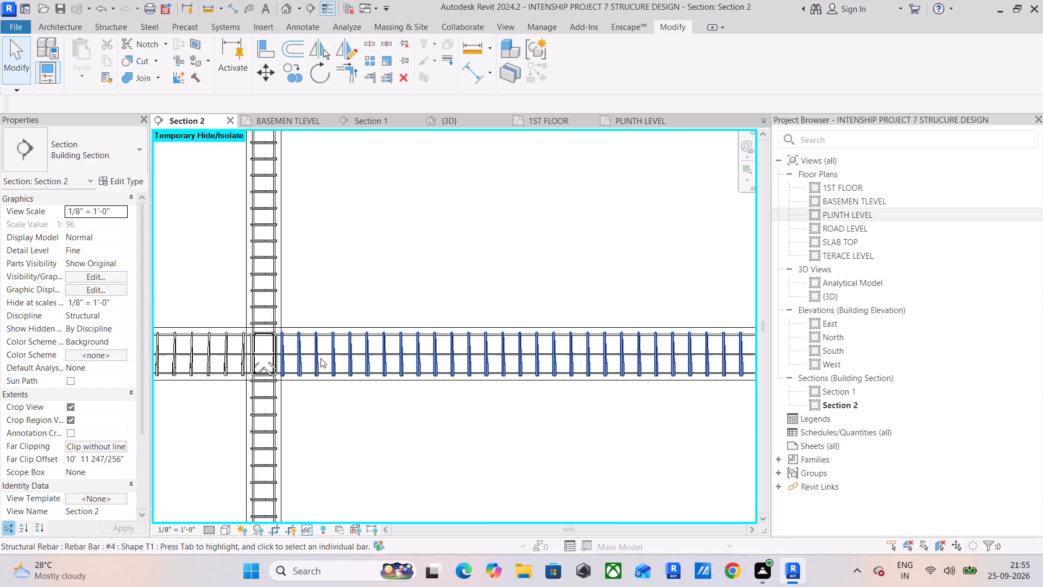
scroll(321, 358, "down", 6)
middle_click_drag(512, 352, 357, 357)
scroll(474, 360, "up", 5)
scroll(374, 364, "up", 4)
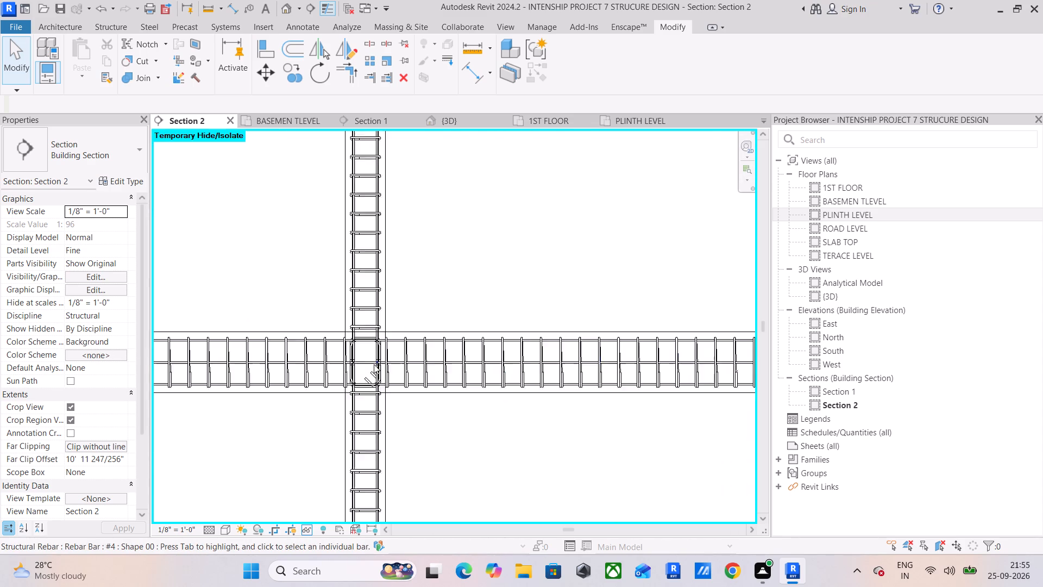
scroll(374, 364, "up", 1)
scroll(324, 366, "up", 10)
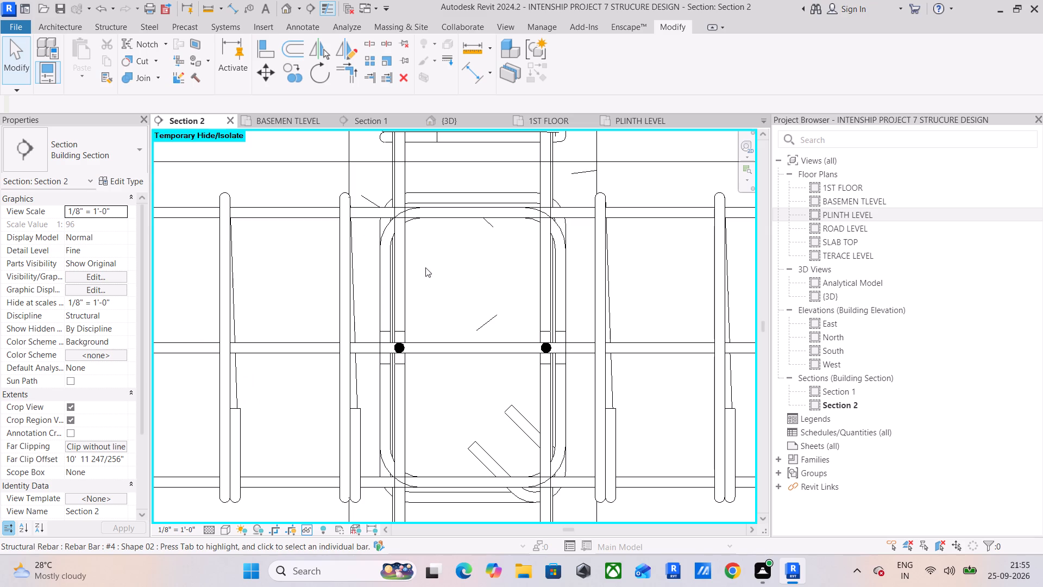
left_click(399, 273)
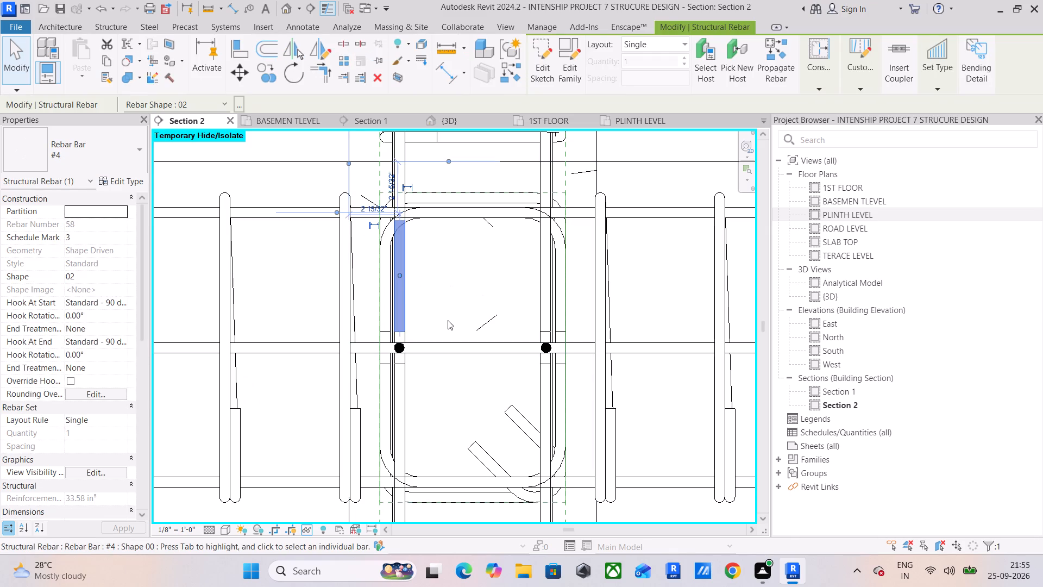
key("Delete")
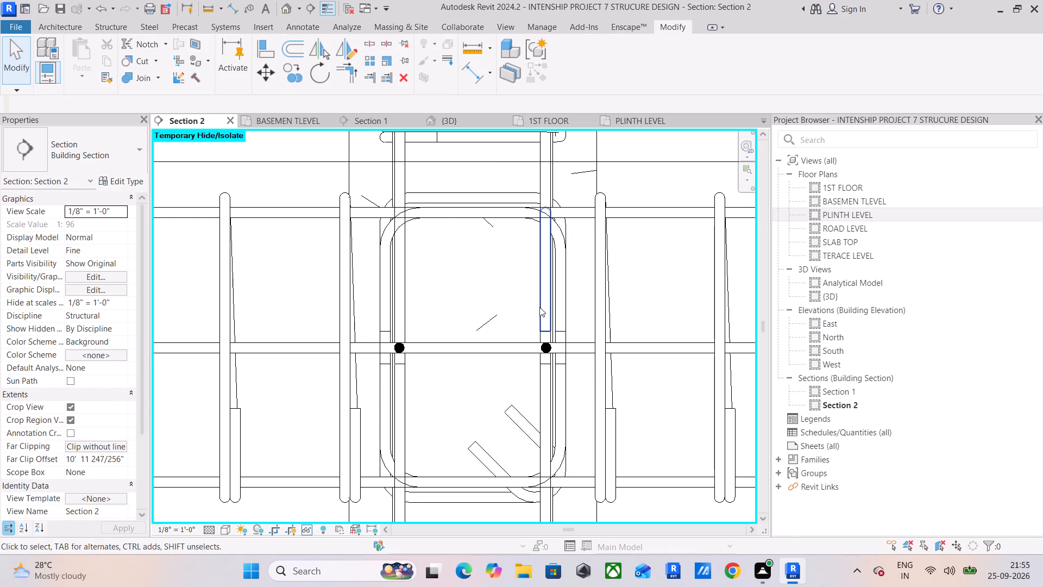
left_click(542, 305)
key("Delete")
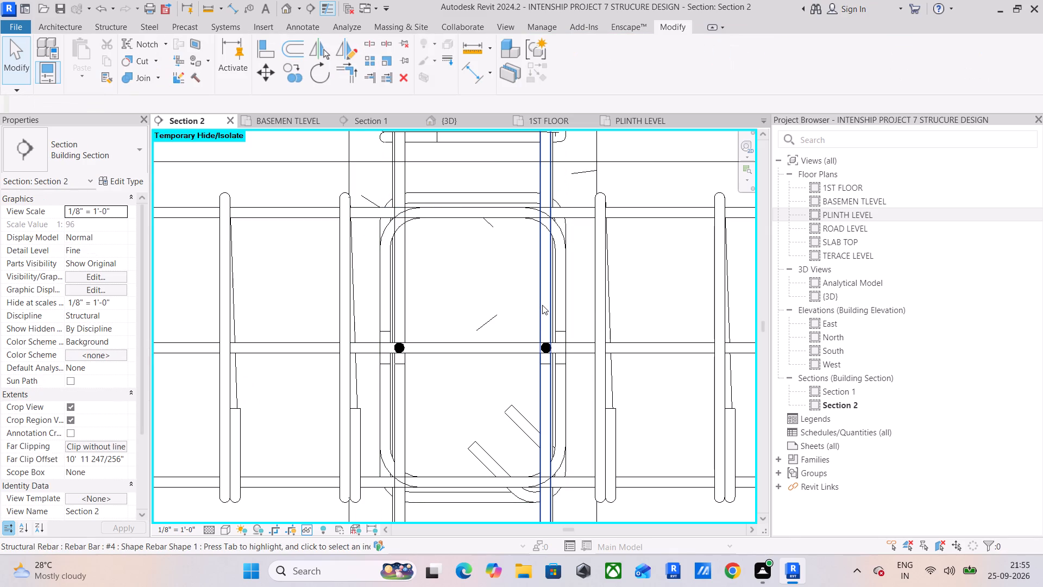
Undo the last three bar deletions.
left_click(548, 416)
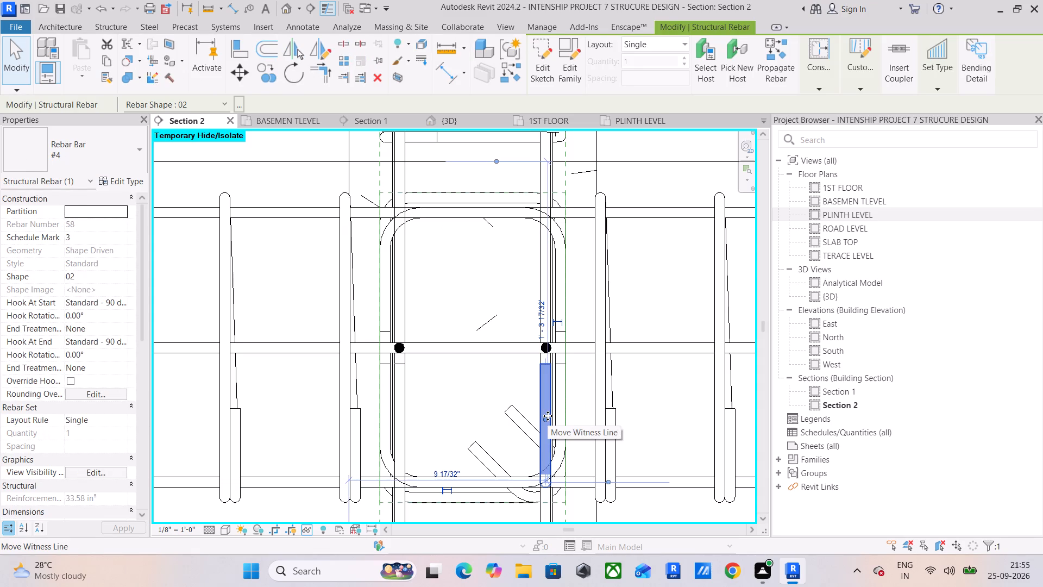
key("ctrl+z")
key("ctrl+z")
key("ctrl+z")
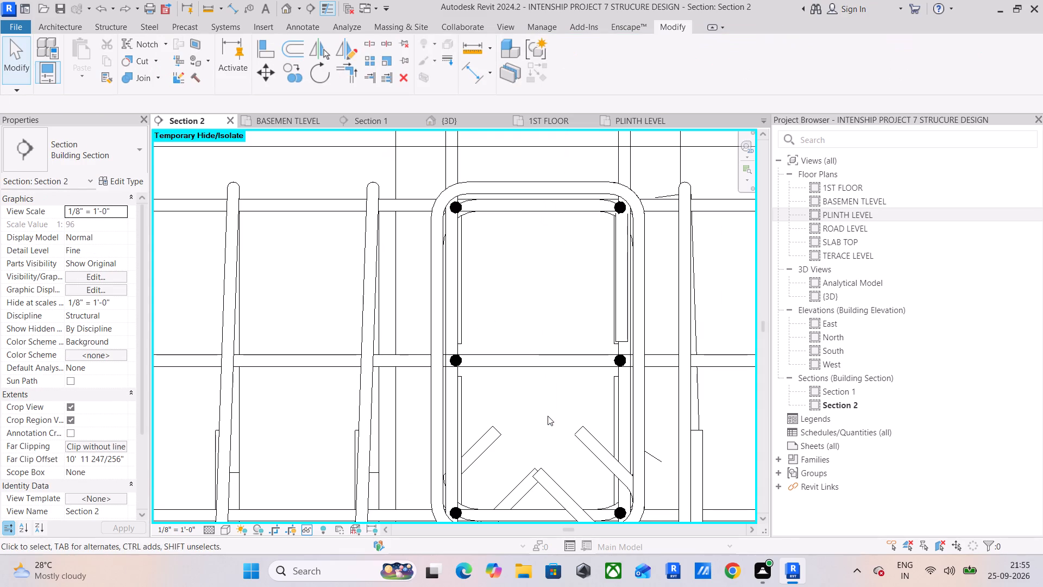
Examine the hooked and straight #4 bars along the left side of the next column joint's stirrup.
scroll(548, 416, "down", 5)
scroll(548, 416, "down", 16)
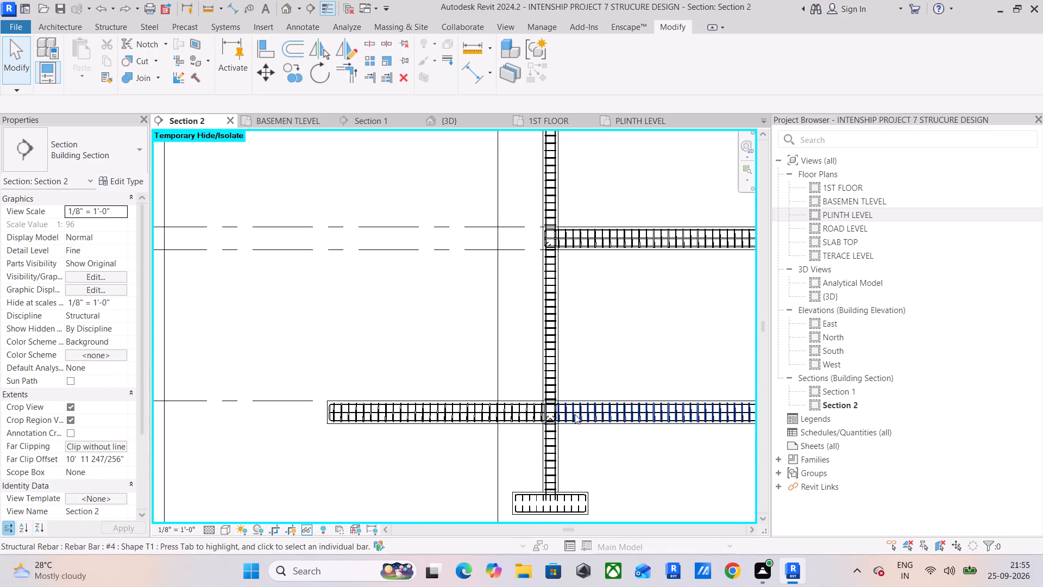
middle_click_drag(582, 413, 274, 412)
scroll(477, 405, "up", 5)
scroll(579, 411, "up", 11)
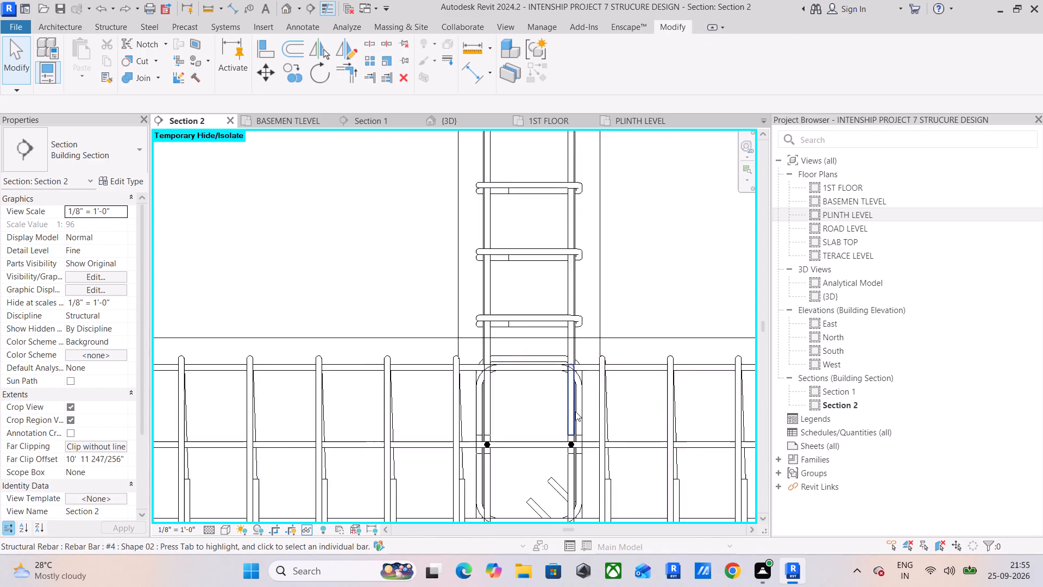
scroll(575, 411, "up", 1)
middle_click_drag(499, 398, 439, 344)
scroll(438, 340, "up", 5)
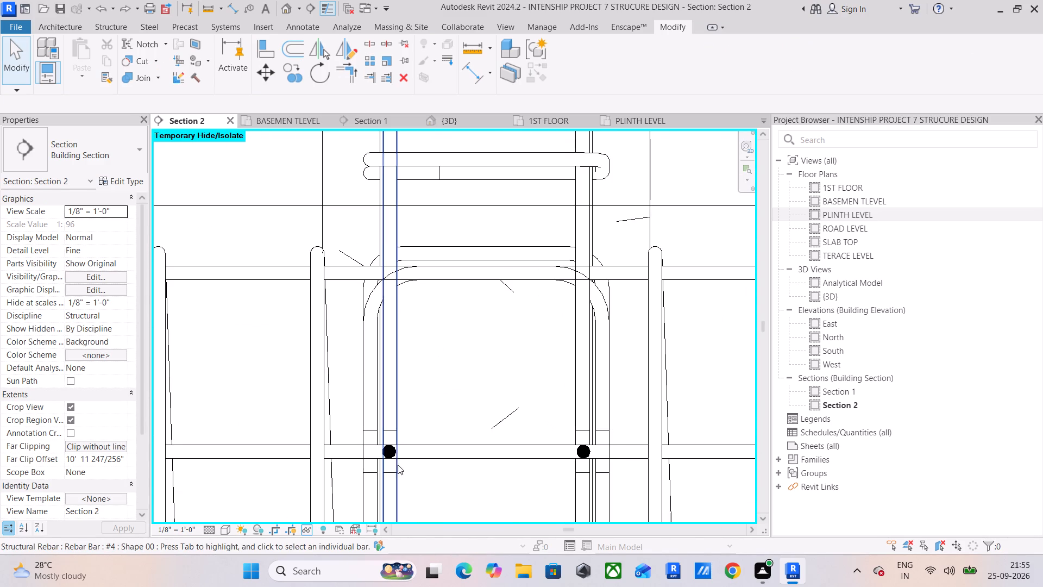
scroll(439, 357, "down", 3)
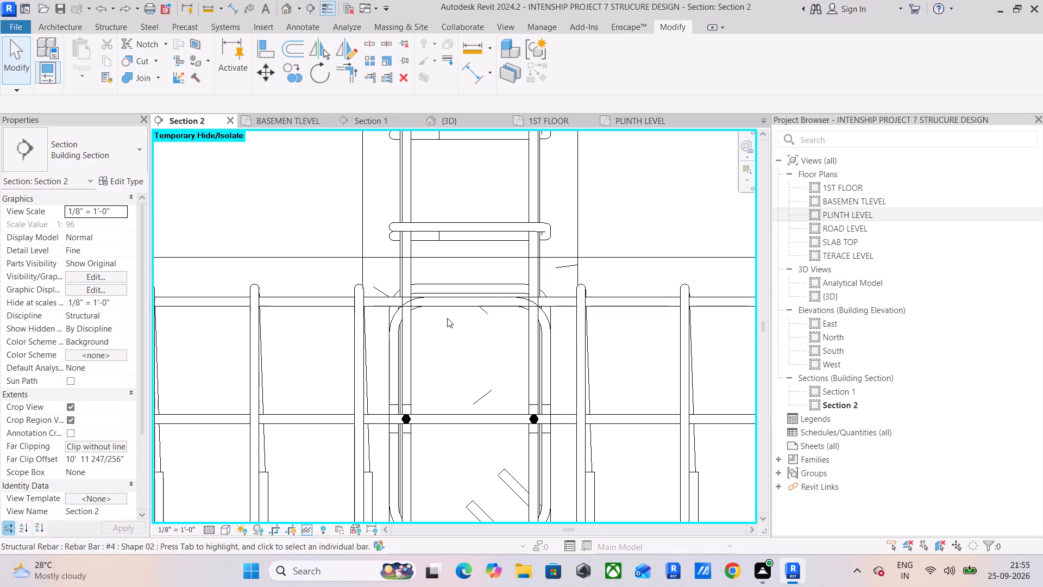
left_click(411, 341)
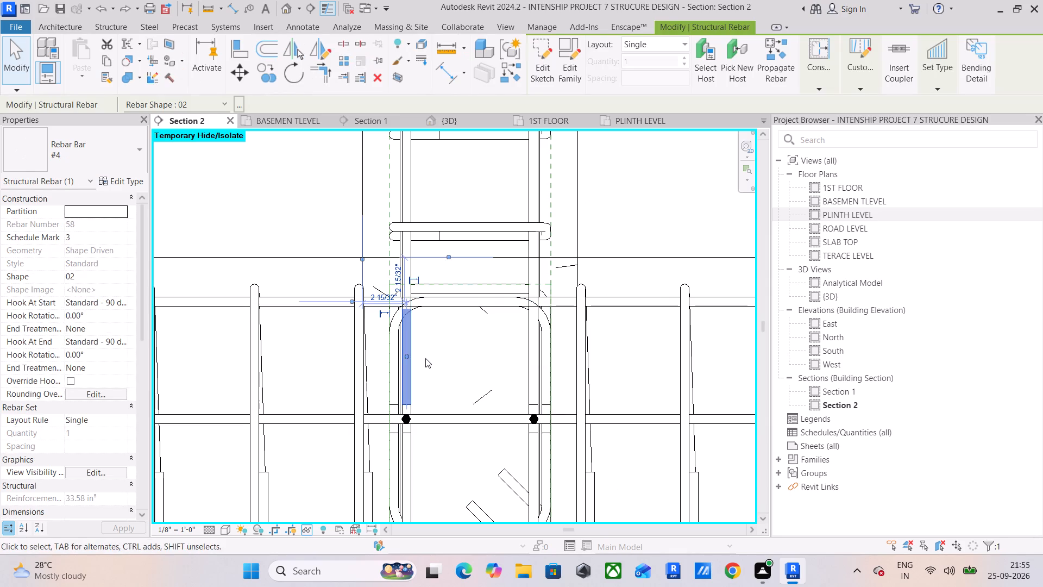
scroll(392, 292, "up", 5)
scroll(454, 332, "up", 4)
scroll(446, 335, "down", 5)
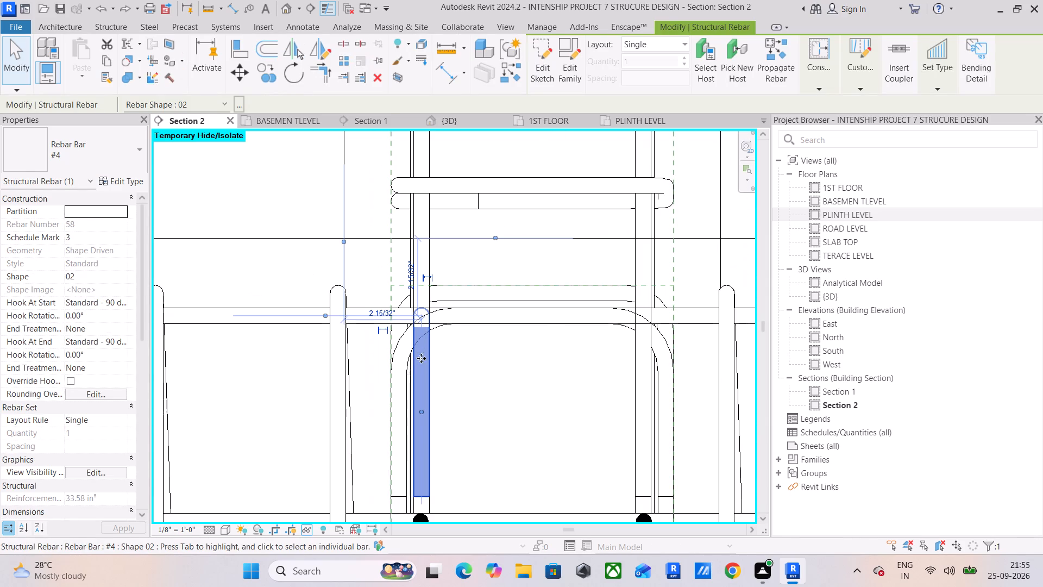
middle_click_drag(425, 402, 486, 313)
scroll(474, 367, "up", 6)
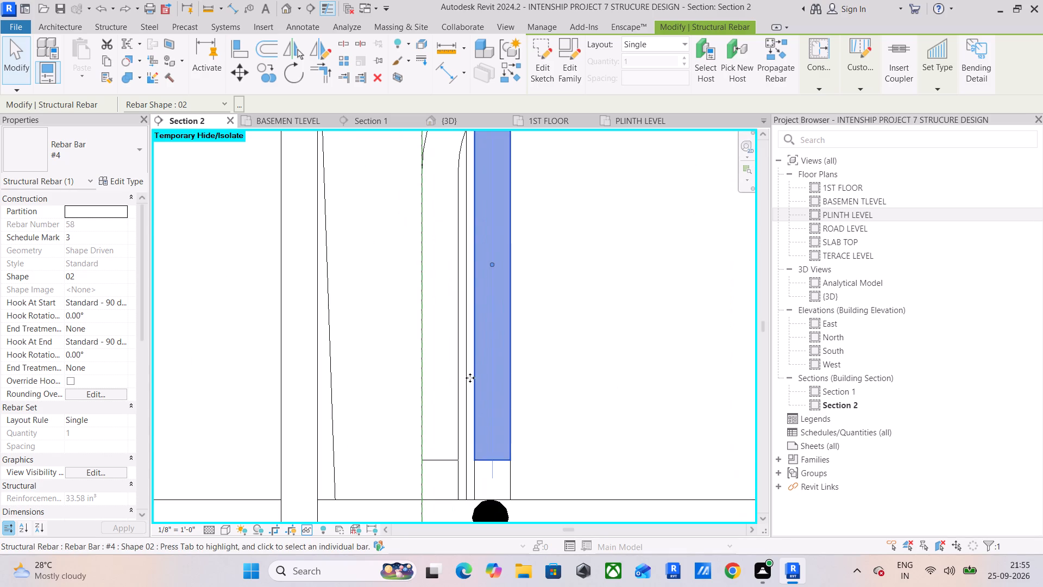
scroll(466, 396, "up", 6)
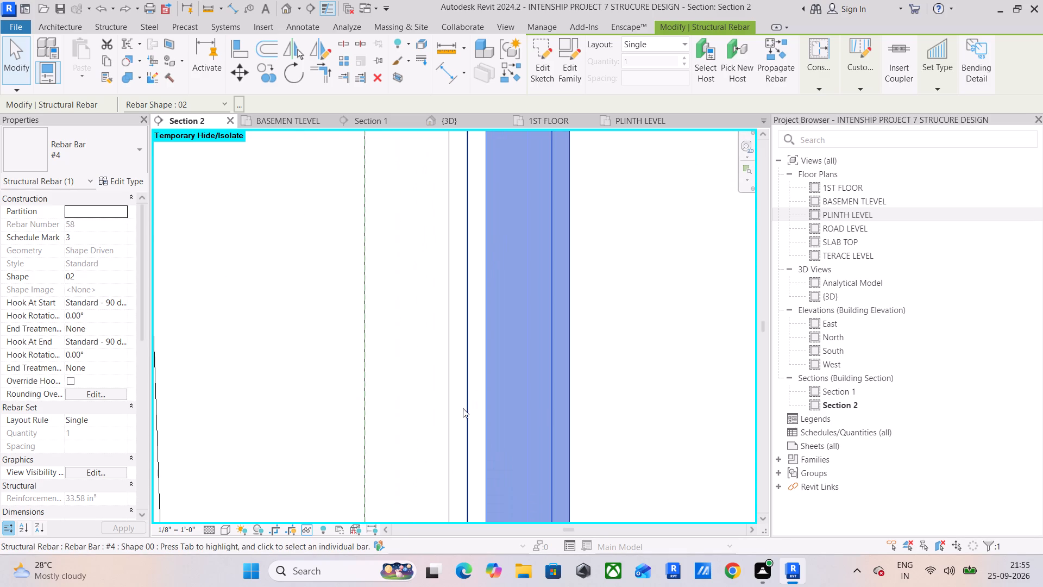
left_click(462, 407)
scroll(474, 395, "down", 7)
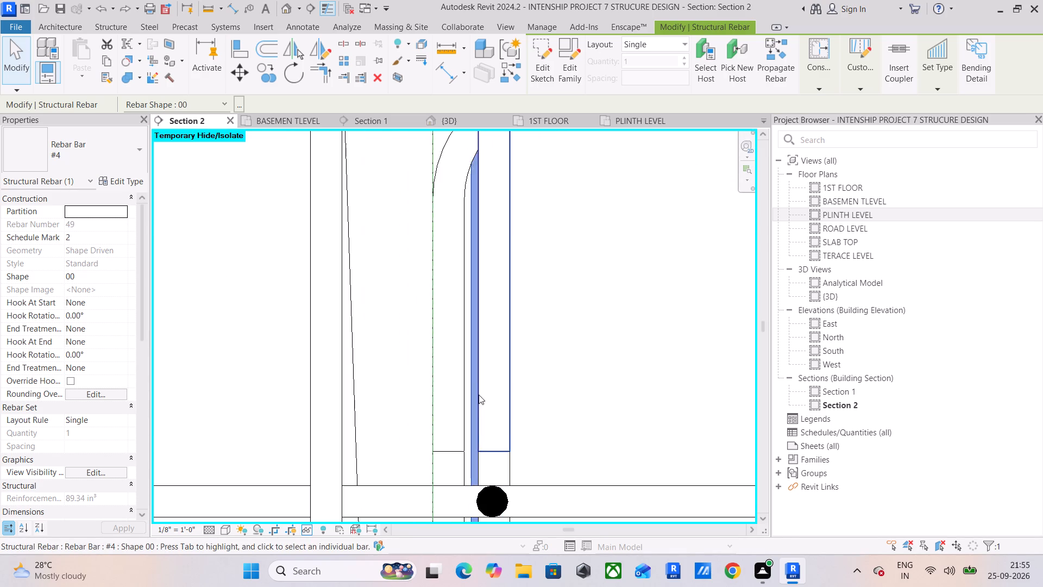
scroll(488, 390, "down", 8)
scroll(526, 363, "down", 4)
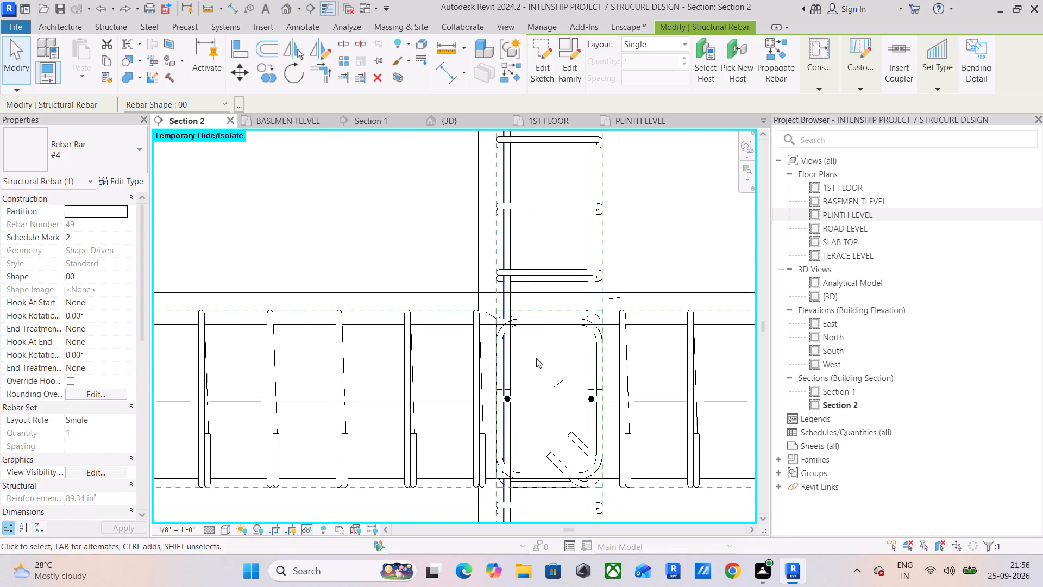
left_click(529, 366)
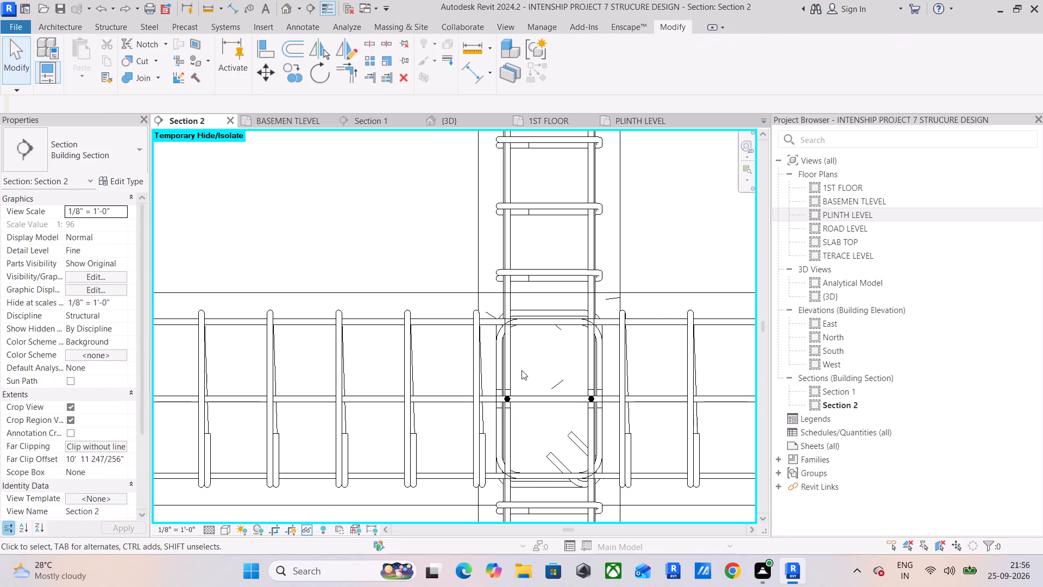
Examine the hooked #4 top bars at the neighbouring joints, including the right-hand beam's bar at the wider column.
scroll(554, 398, "down", 10)
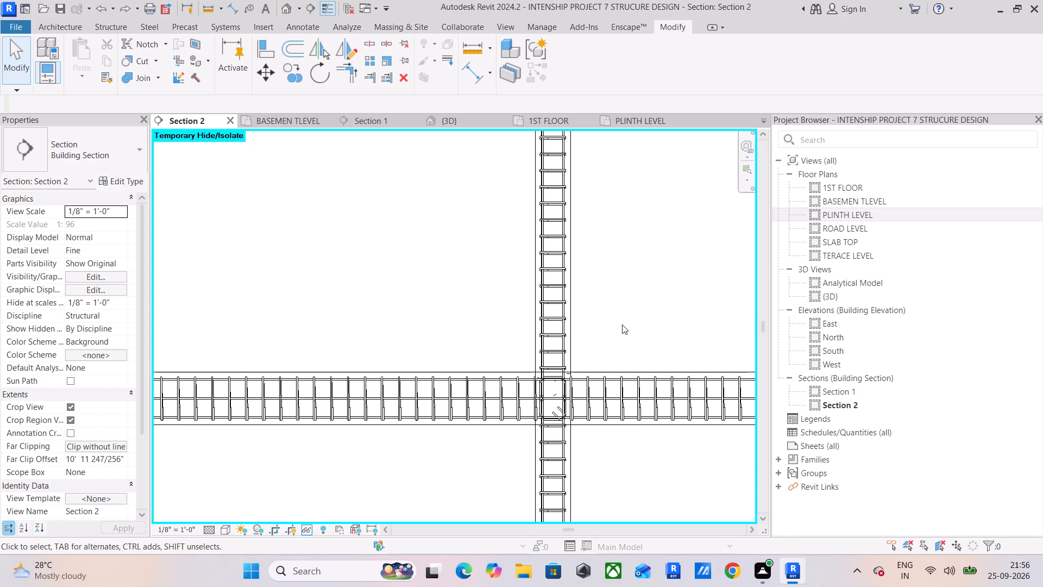
scroll(622, 324, "down", 4)
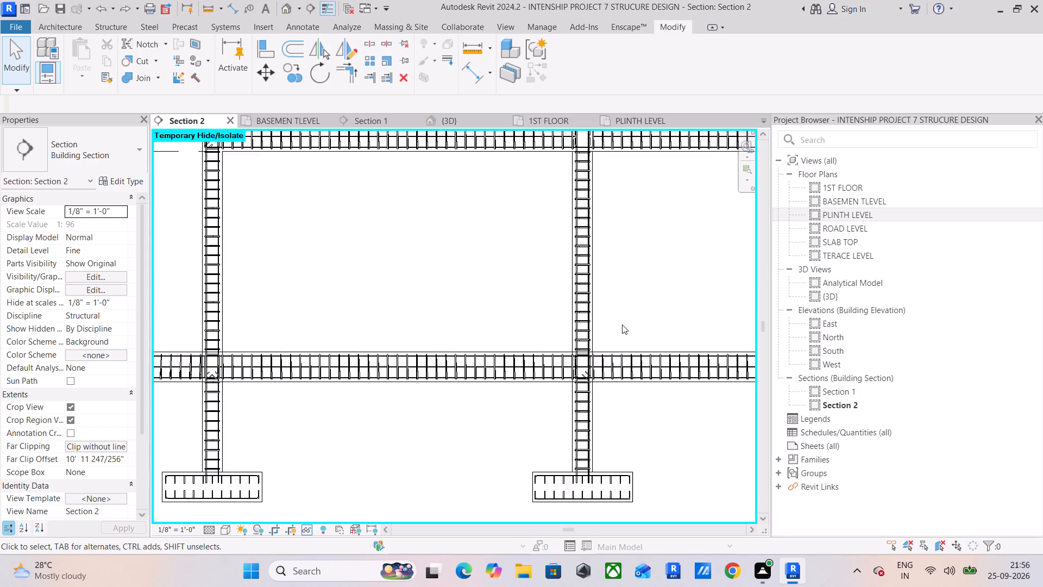
scroll(622, 324, "down", 1)
scroll(241, 351, "up", 10)
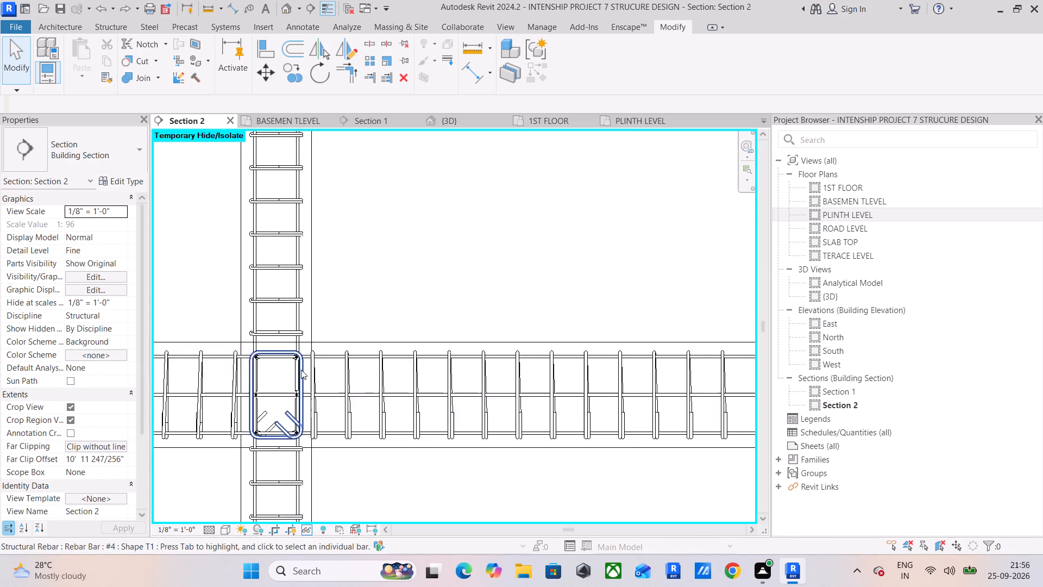
scroll(301, 370, "up", 16)
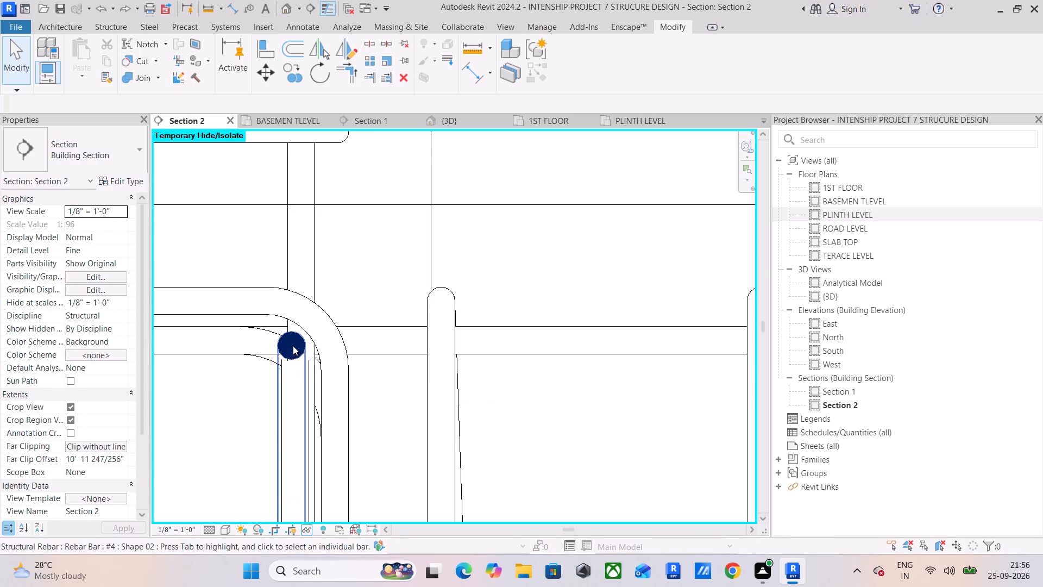
scroll(293, 346, "down", 19)
scroll(378, 351, "down", 7)
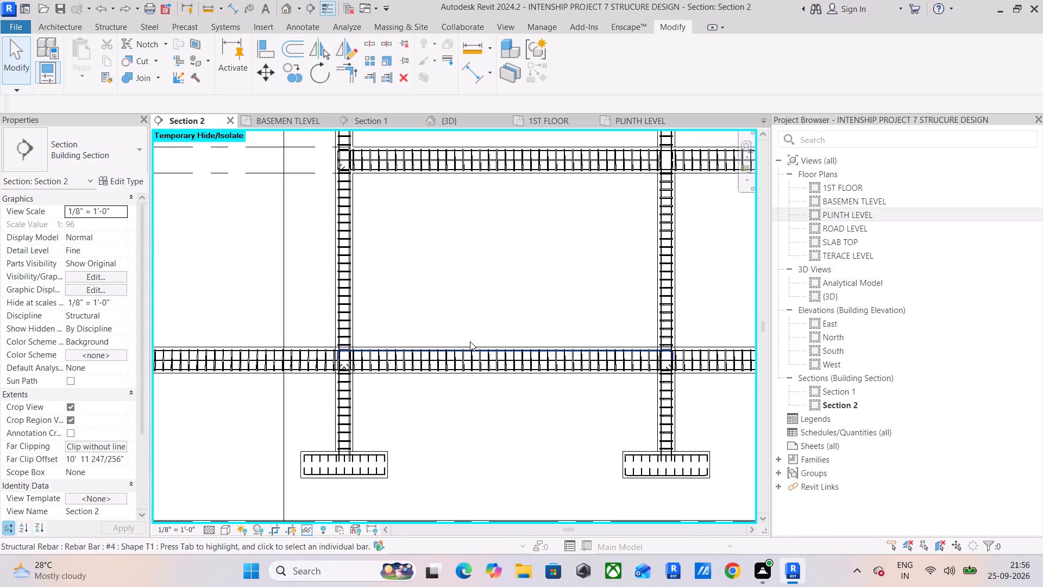
scroll(470, 341, "down", 5)
middle_click_drag(609, 340, 392, 333)
scroll(467, 332, "up", 11)
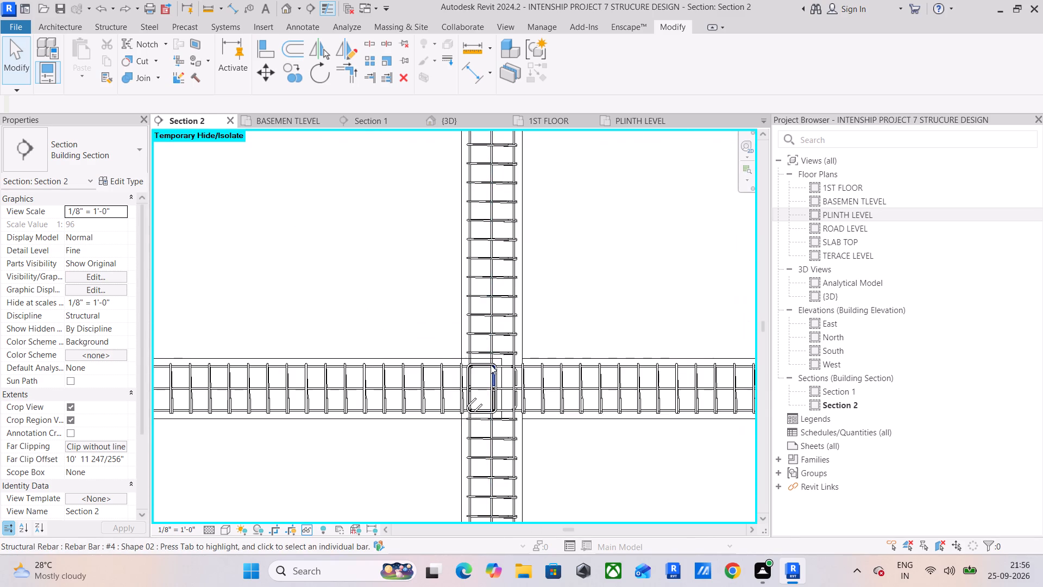
scroll(489, 374, "up", 18)
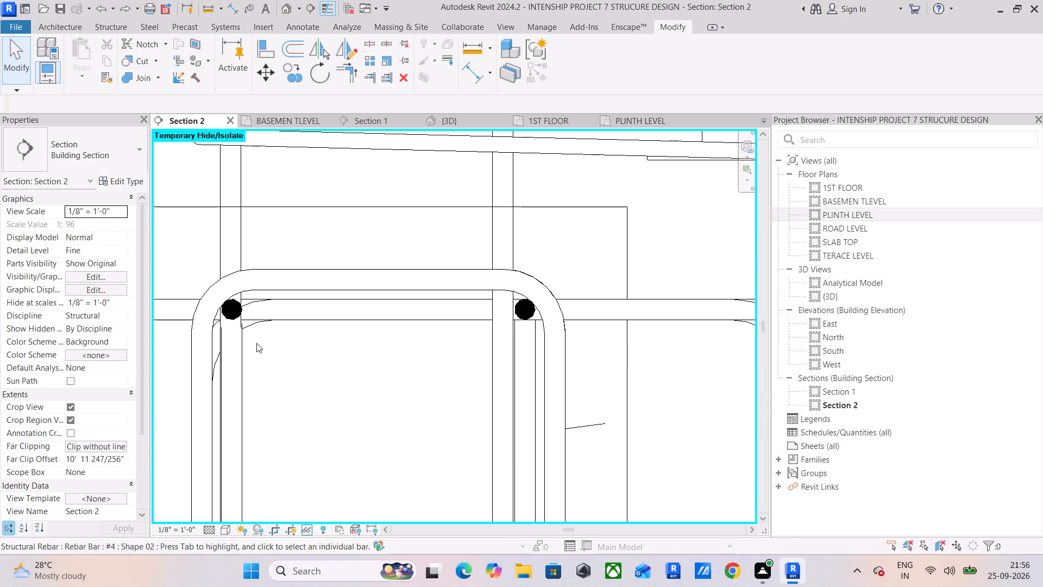
left_click(253, 328)
scroll(282, 389, "down", 11)
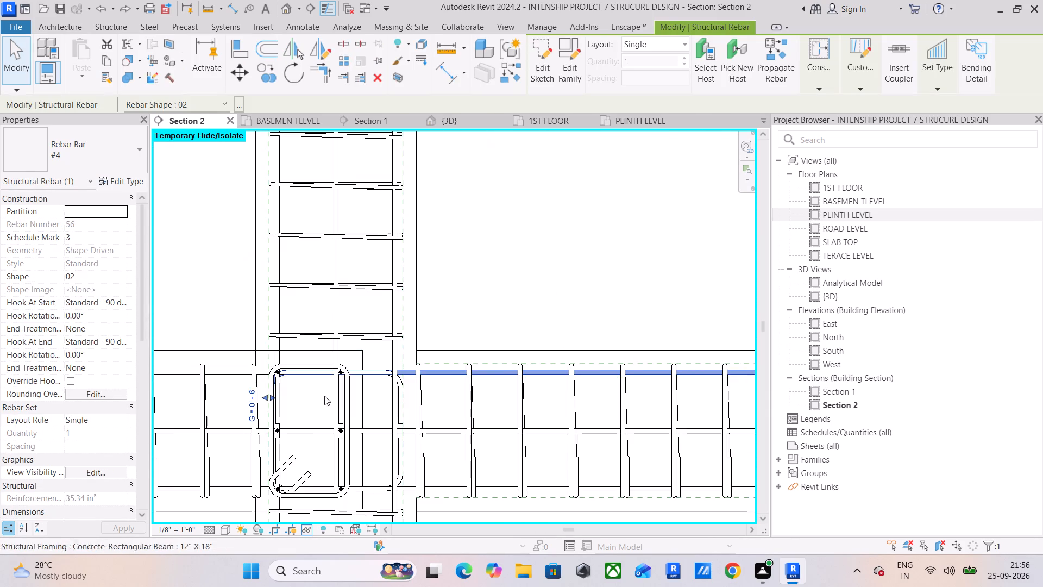
middle_click_drag(324, 396, 452, 363)
left_click(499, 364)
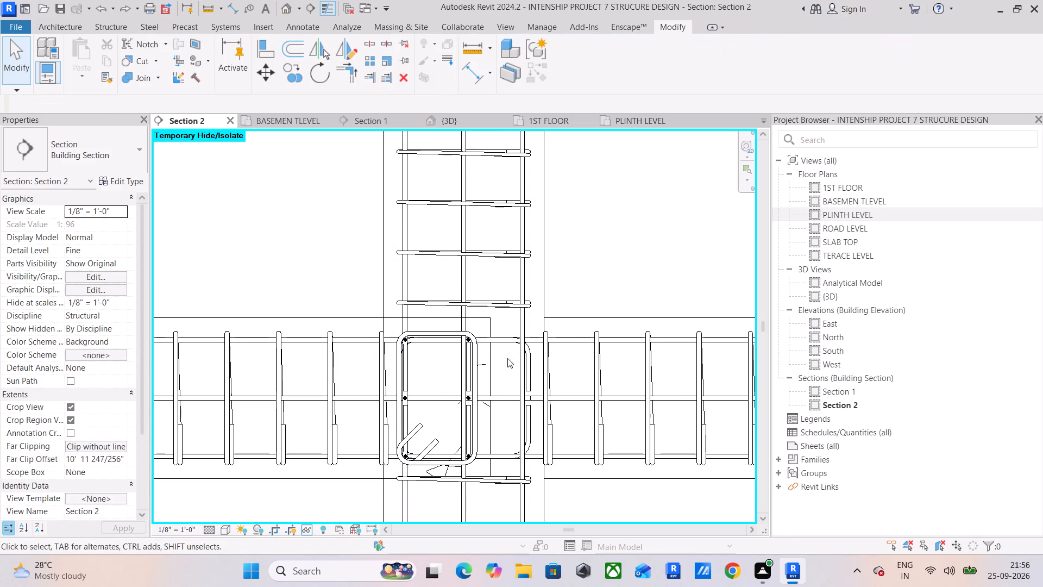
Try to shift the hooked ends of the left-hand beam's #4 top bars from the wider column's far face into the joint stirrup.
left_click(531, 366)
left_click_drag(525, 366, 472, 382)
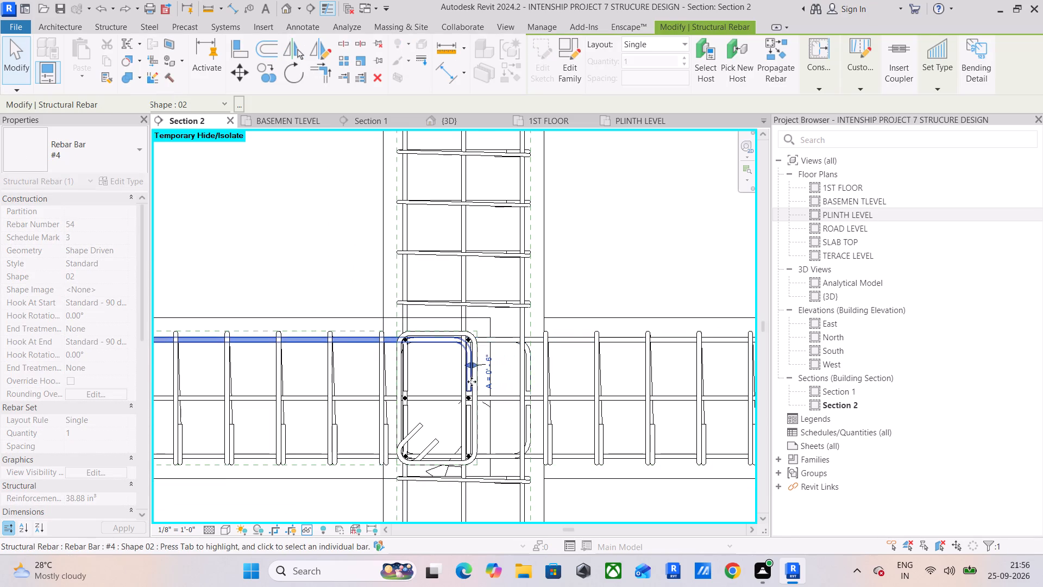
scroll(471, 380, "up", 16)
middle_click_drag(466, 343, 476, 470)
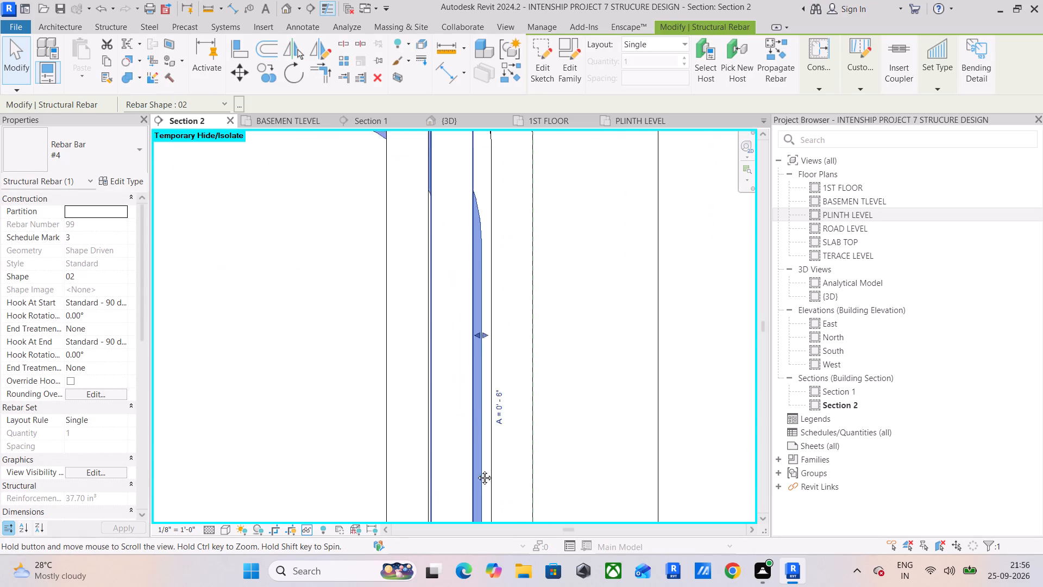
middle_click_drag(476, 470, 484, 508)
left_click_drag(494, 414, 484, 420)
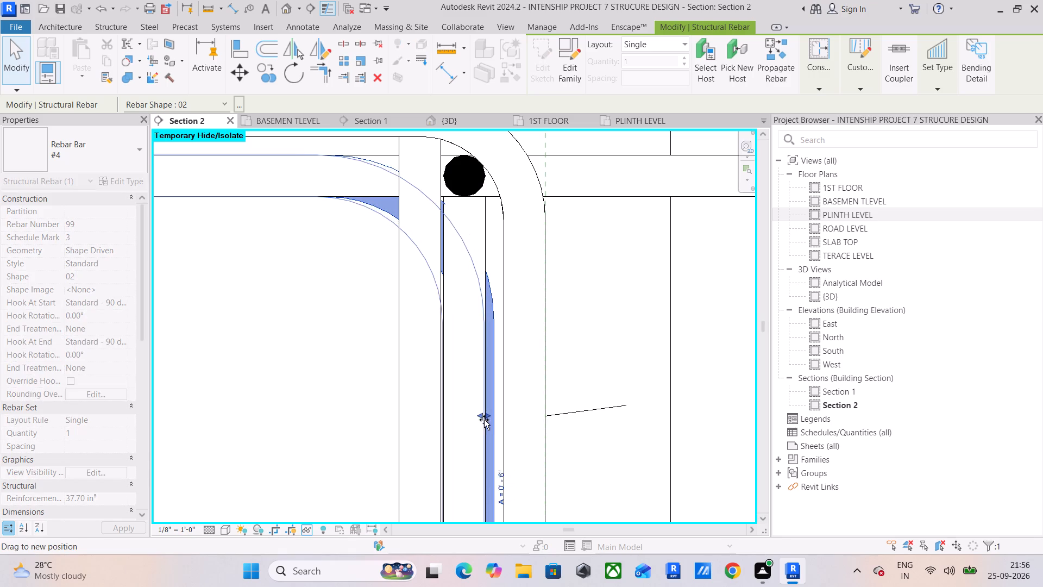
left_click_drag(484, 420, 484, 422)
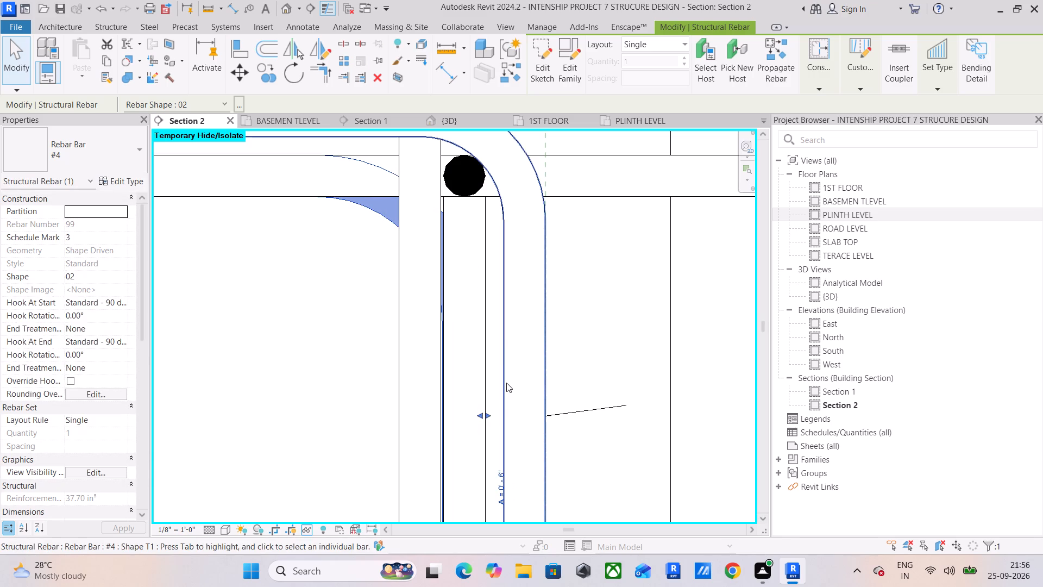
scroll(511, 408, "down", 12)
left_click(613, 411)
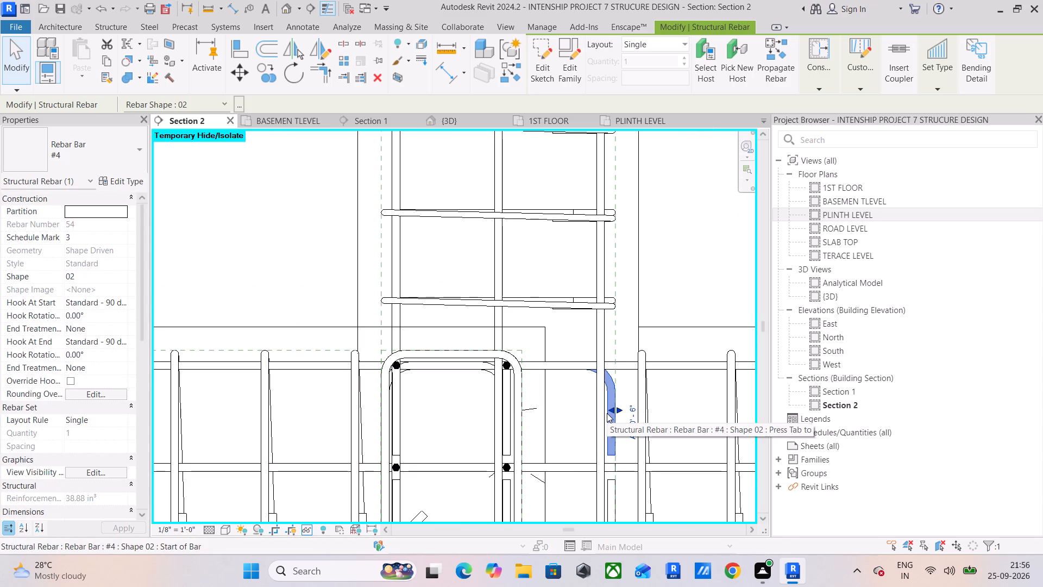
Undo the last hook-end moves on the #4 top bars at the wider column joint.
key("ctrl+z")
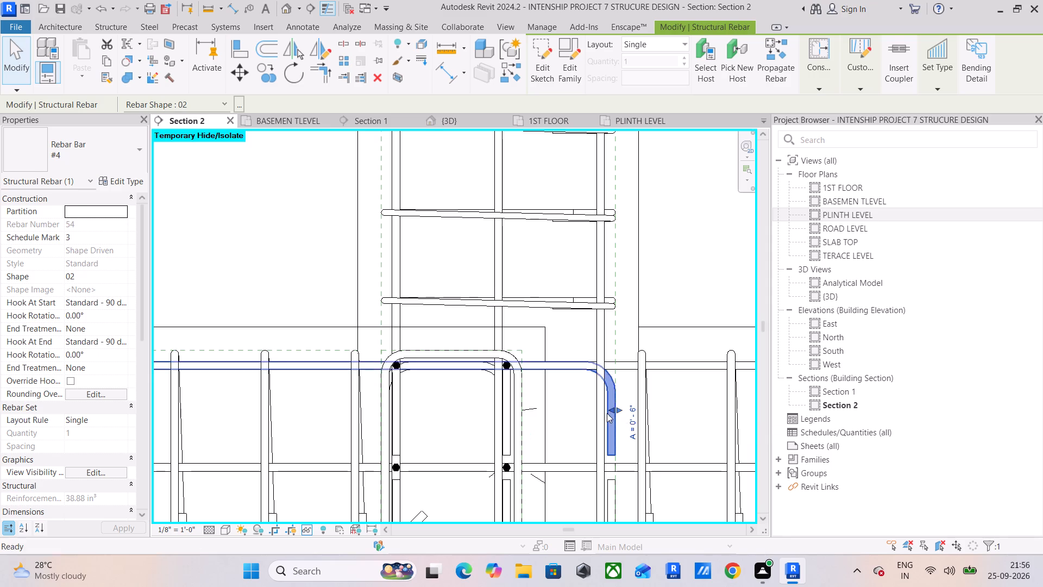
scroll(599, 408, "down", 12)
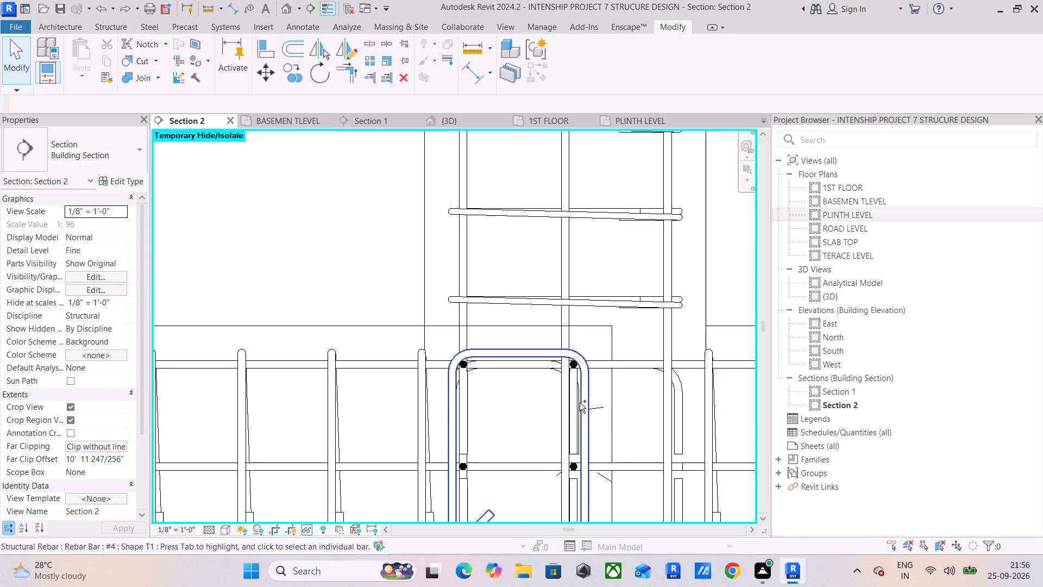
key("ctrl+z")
Delete the hooked #4 bar whose leg runs down the upper right side of the stirrup at the beam line's end joint.
scroll(467, 365, "up", 5)
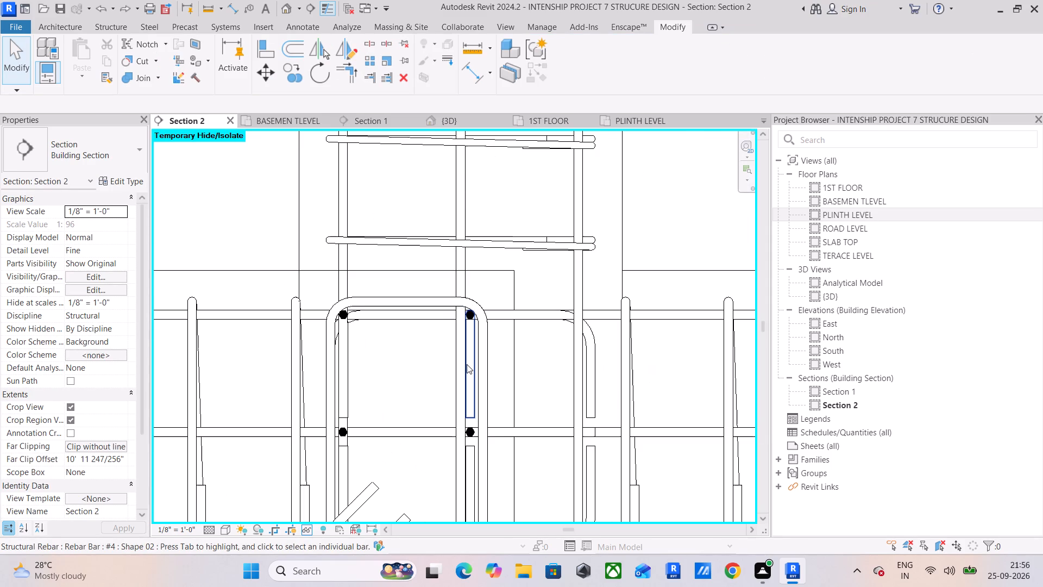
scroll(536, 369, "down", 5)
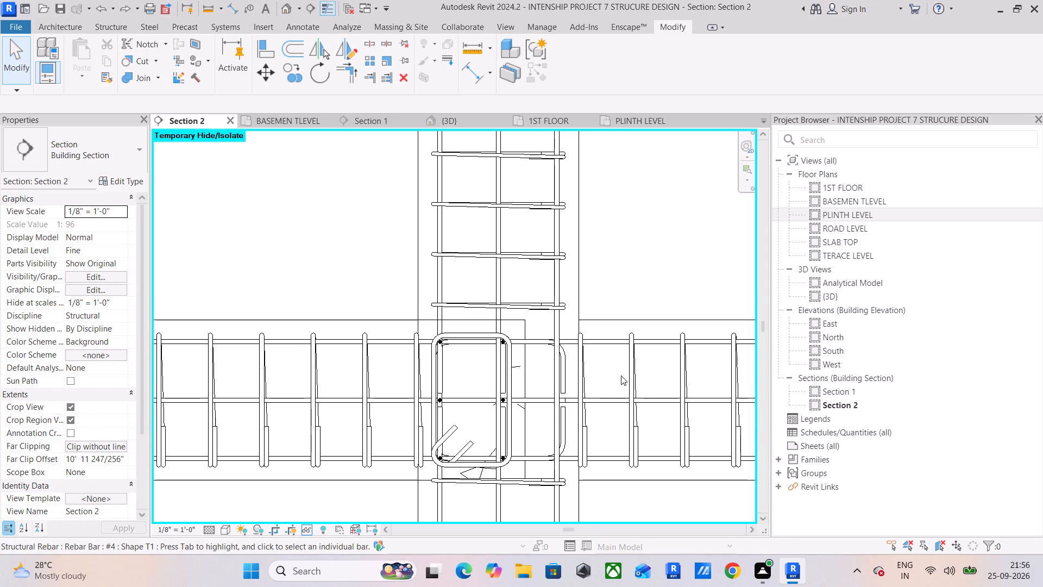
scroll(542, 380, "down", 8)
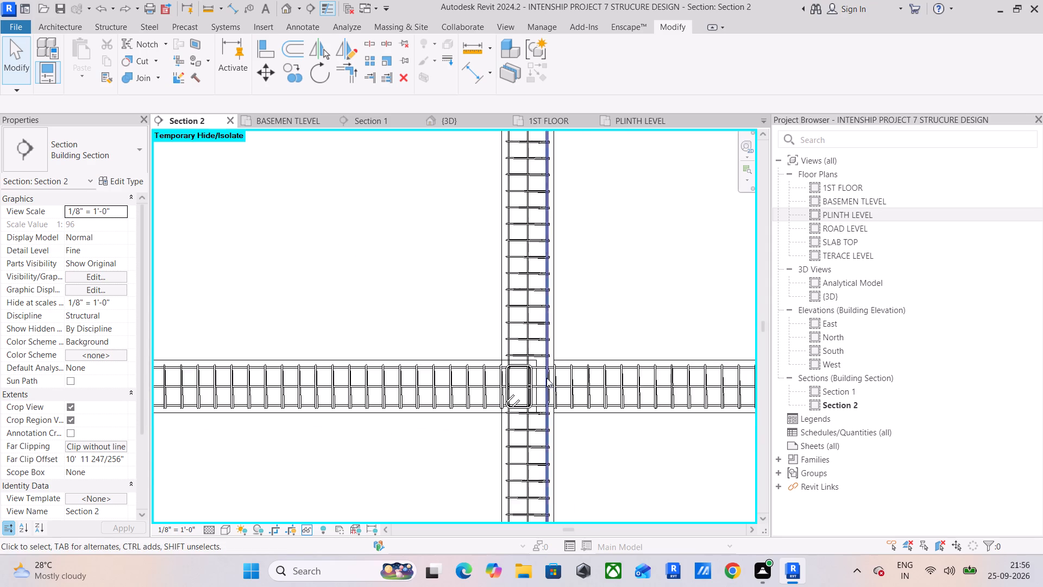
middle_click_drag(596, 378, 265, 292)
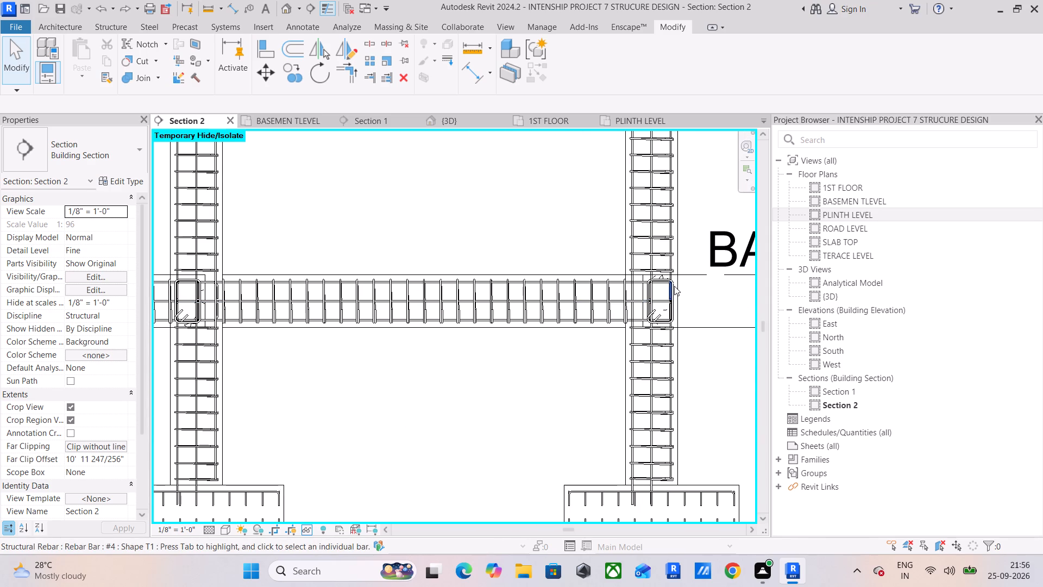
middle_click_drag(674, 286, 560, 303)
scroll(543, 301, "up", 10)
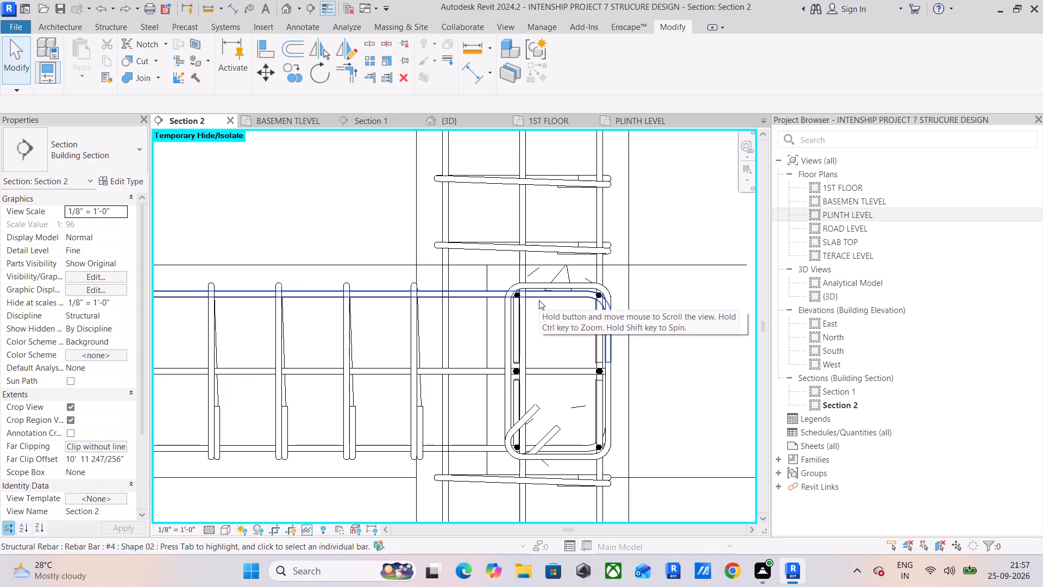
scroll(551, 319, "up", 5)
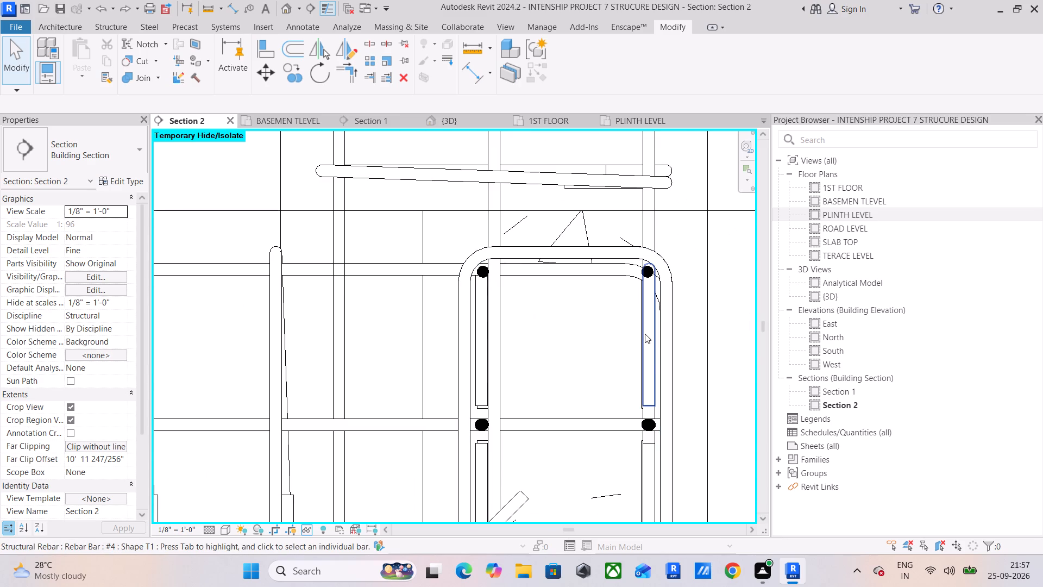
left_click(645, 334)
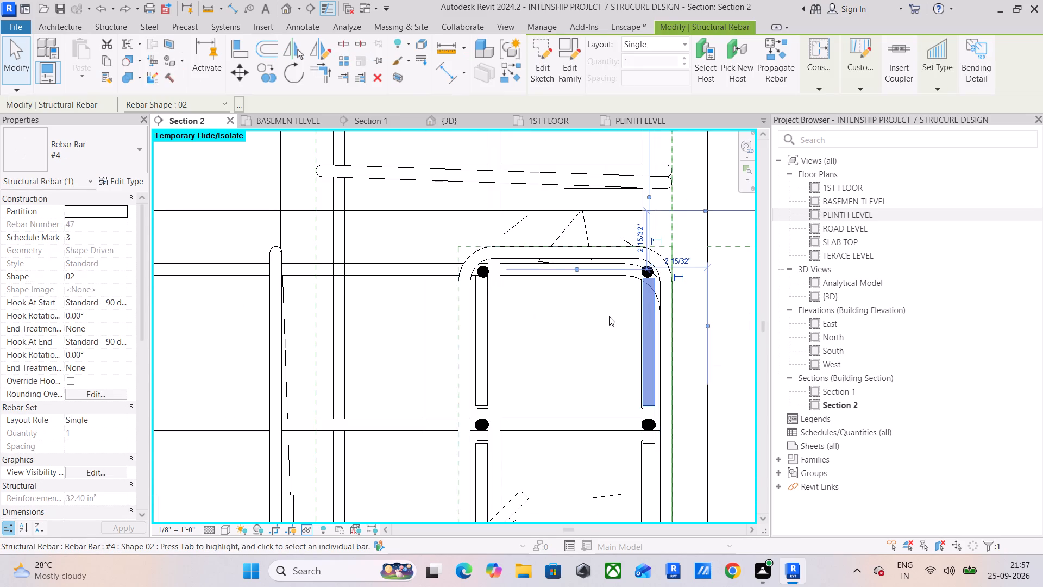
key("Delete")
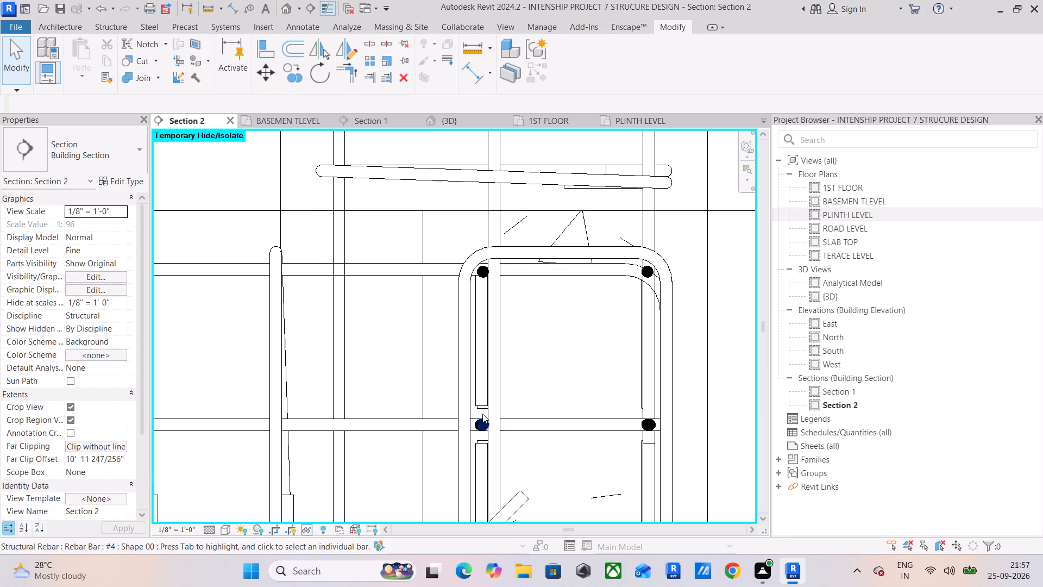
Delete the overlapping hooked #4 bars along the upper-left, lower-left and lower-right legs of the stirrup at the beam line's end joint.
scroll(482, 408, "up", 5)
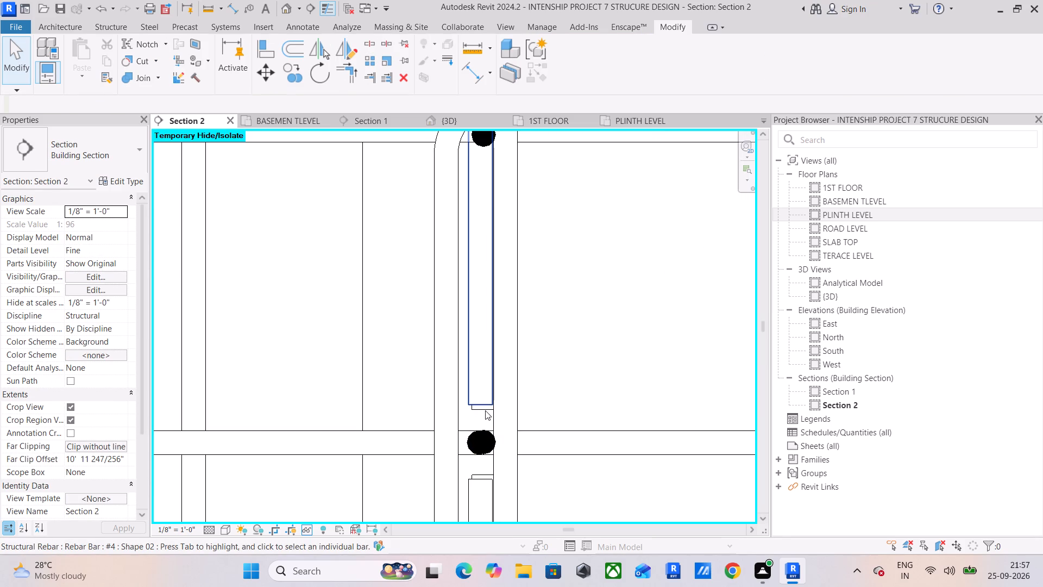
left_click(485, 410)
key("Delete")
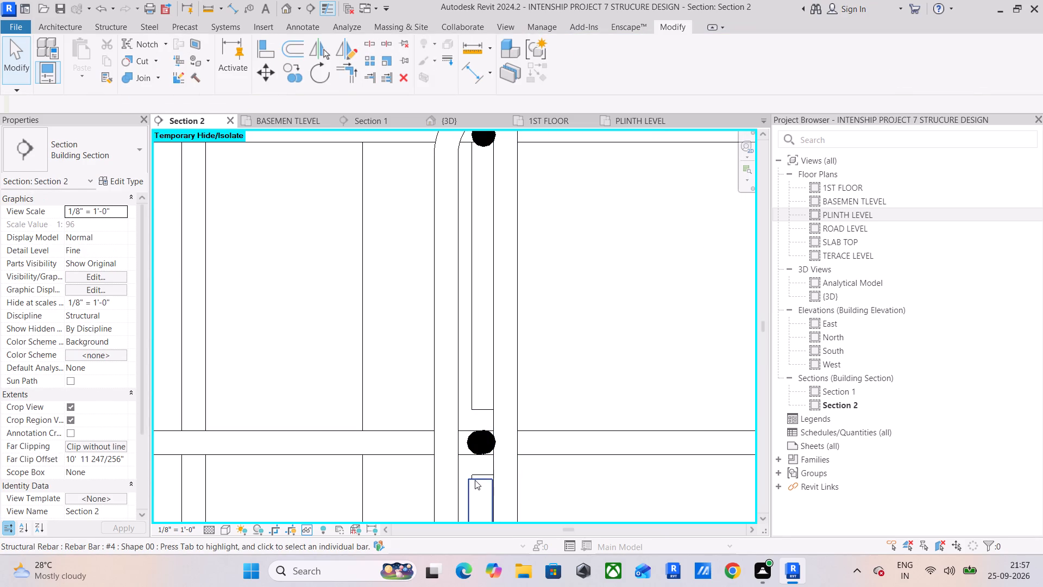
left_click(475, 480)
key("Delete")
scroll(498, 469, "down", 6)
middle_click_drag(511, 463, 407, 290)
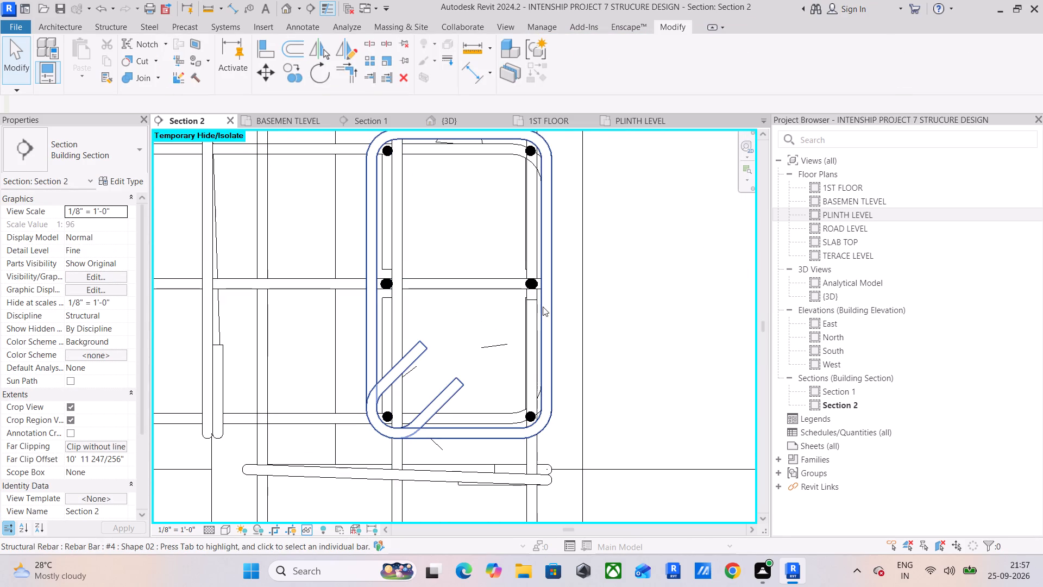
left_click(533, 301)
key("Delete")
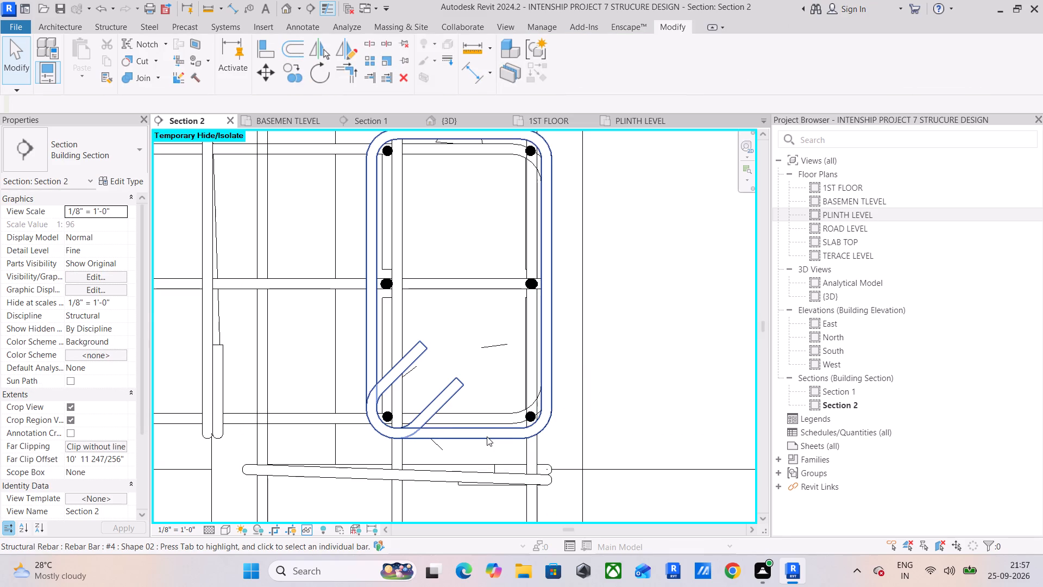
left_click(386, 415)
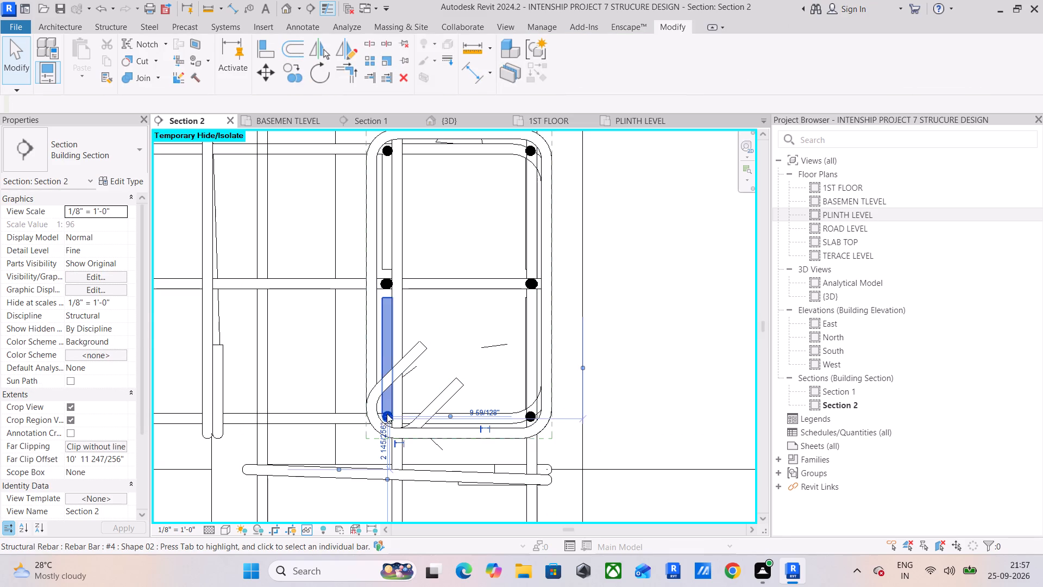
left_click(459, 335)
left_click(636, 320)
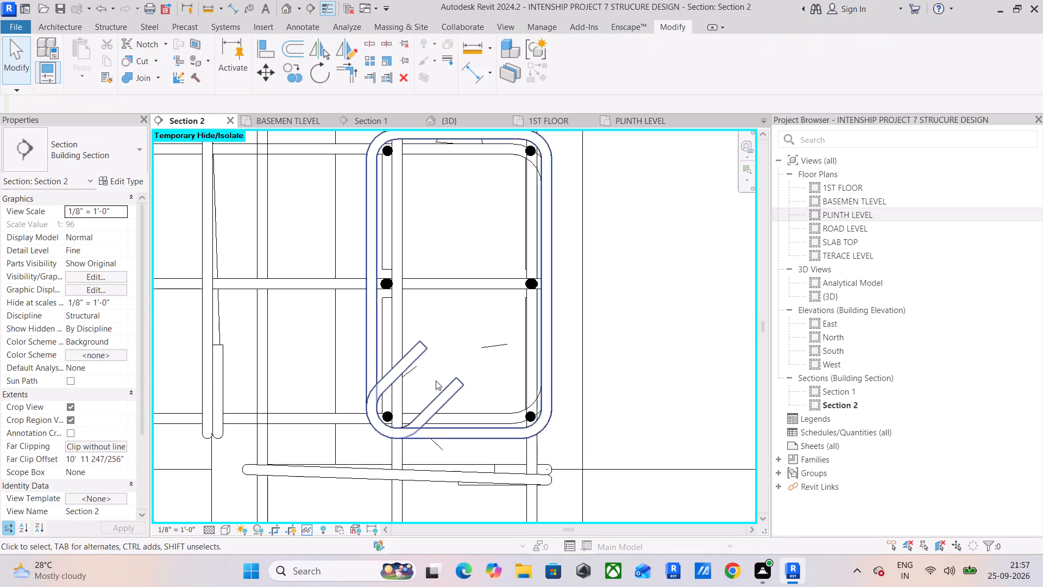
scroll(417, 361, "down", 9)
Move the Section 1 line in the basement plan from grid D to just below grid C and view that section.
left_click(457, 124)
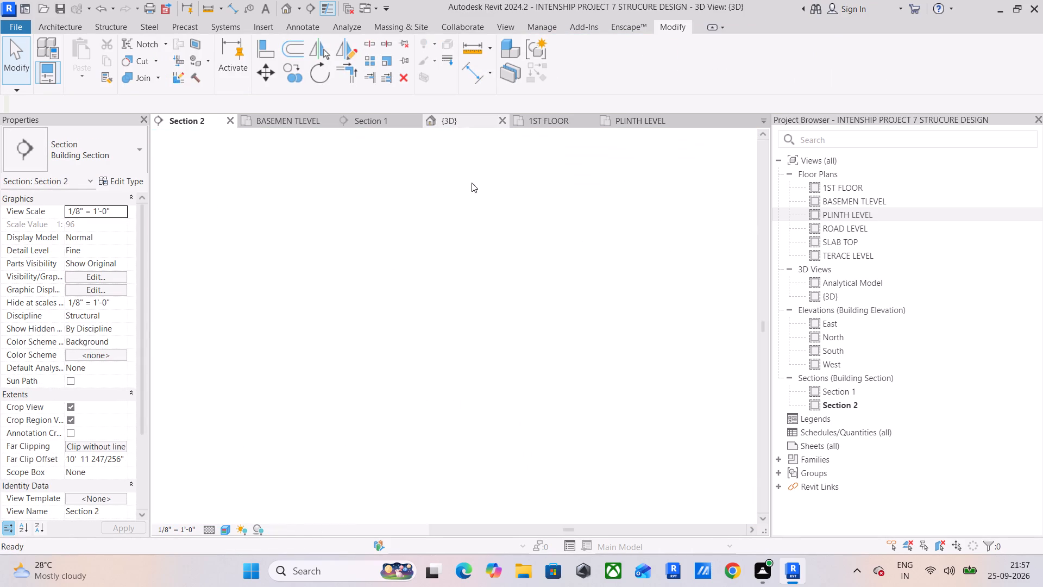
scroll(542, 307, "down", 4)
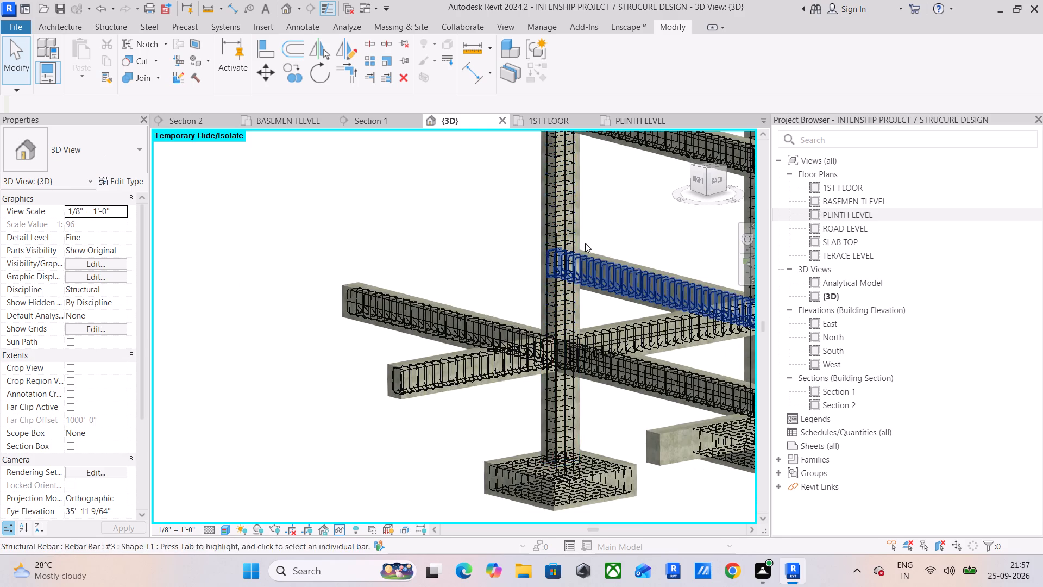
left_click(298, 122)
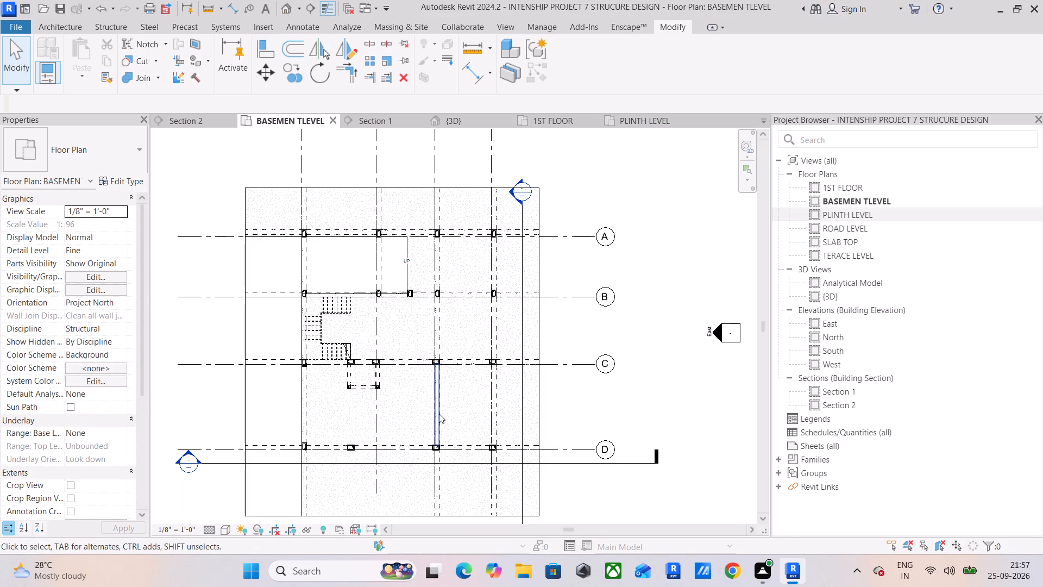
left_click_drag(546, 466, 531, 387)
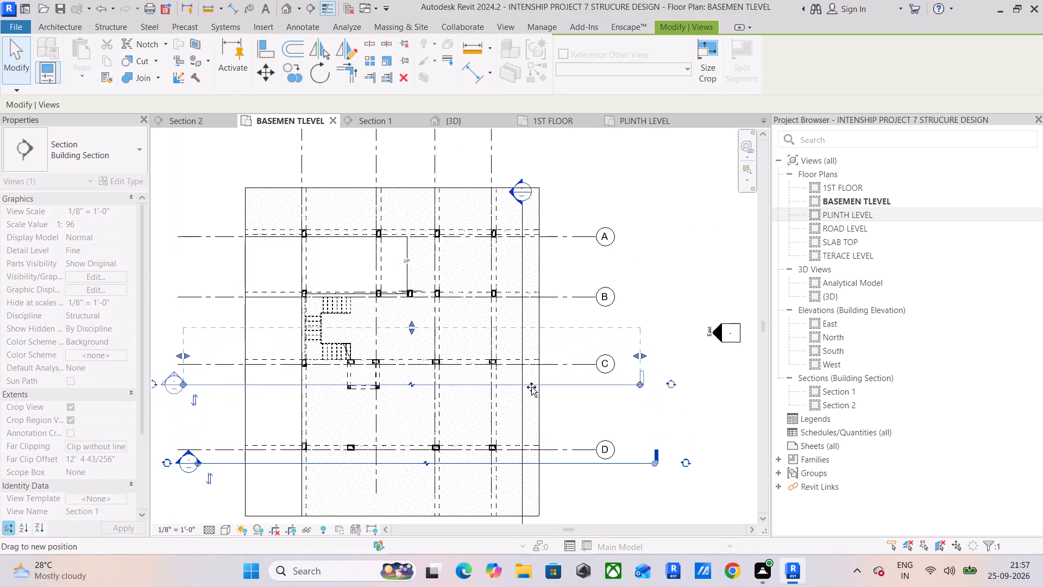
left_click_drag(531, 387, 533, 383)
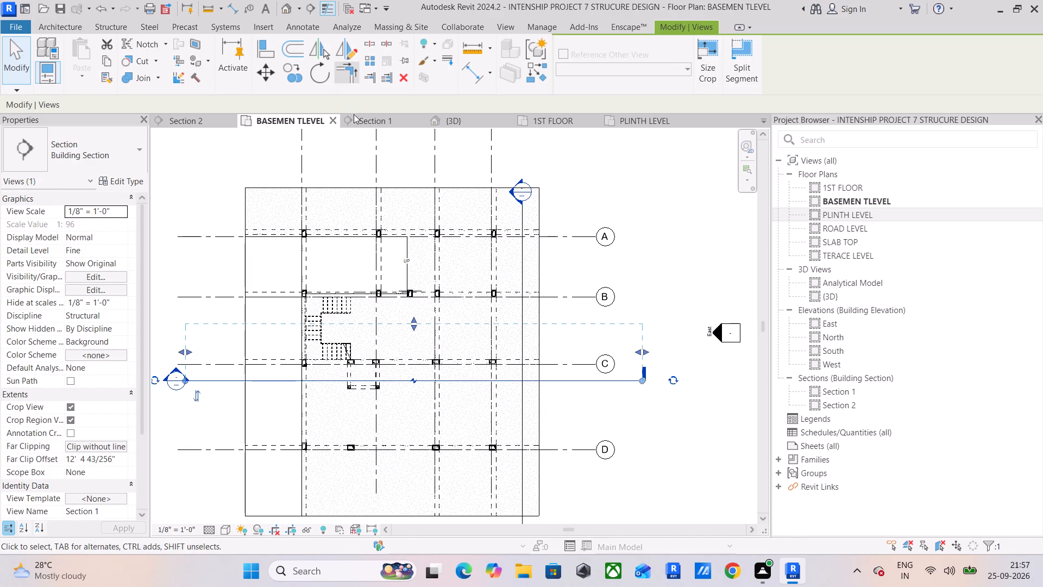
left_click(389, 120)
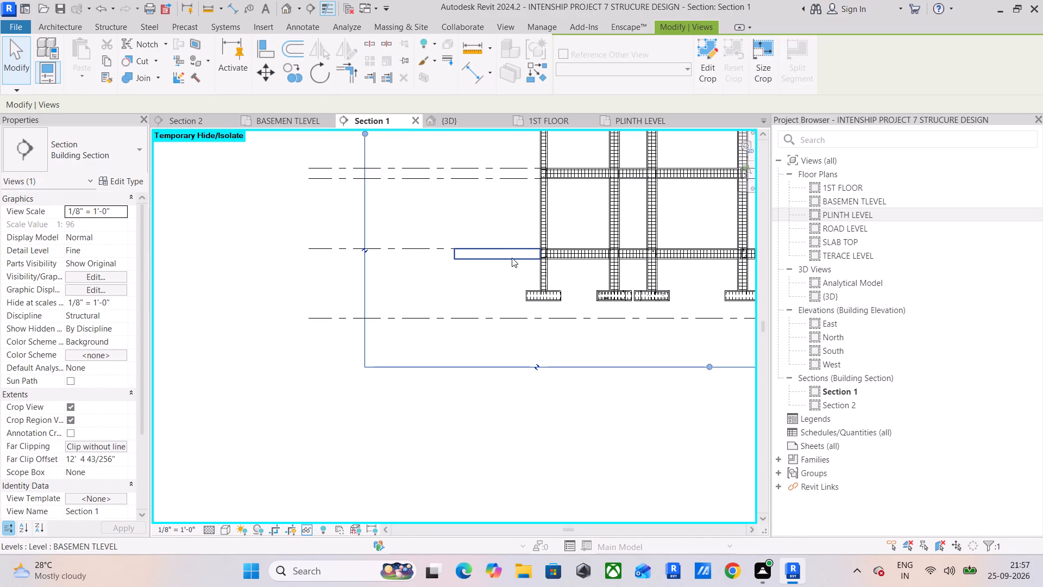
left_click(643, 113)
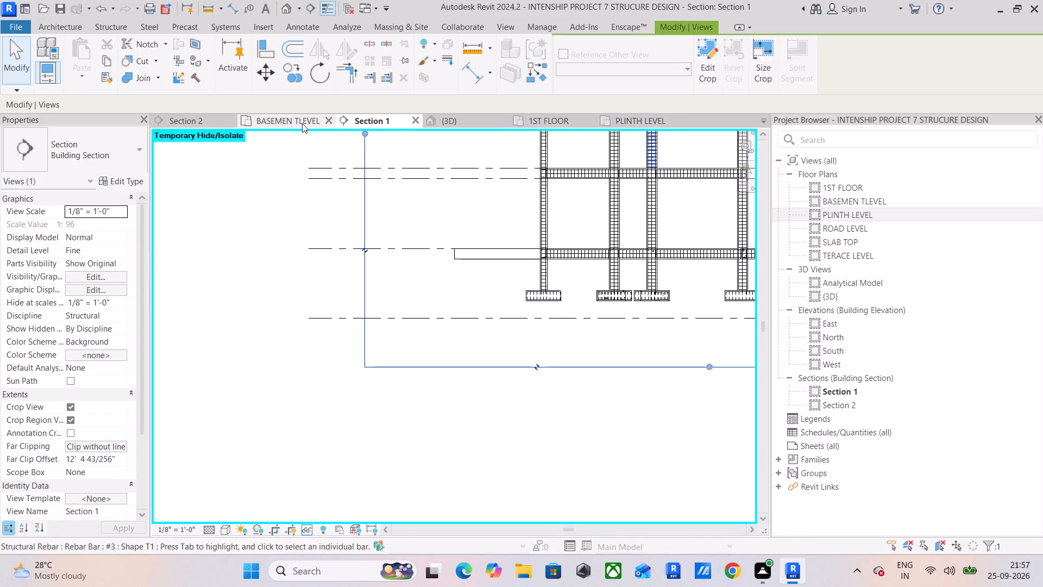
Widen Section 2's crop region past the last column so the whole projecting basement-level beam is included.
left_click(214, 127)
scroll(396, 318, "down", 11)
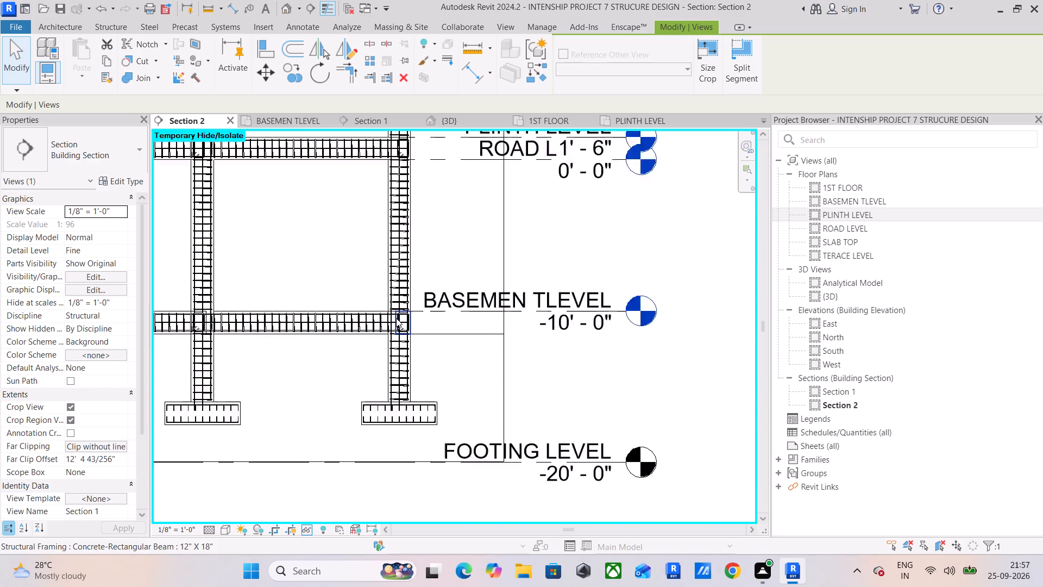
scroll(396, 318, "down", 2)
middle_click_drag(396, 318, 487, 318)
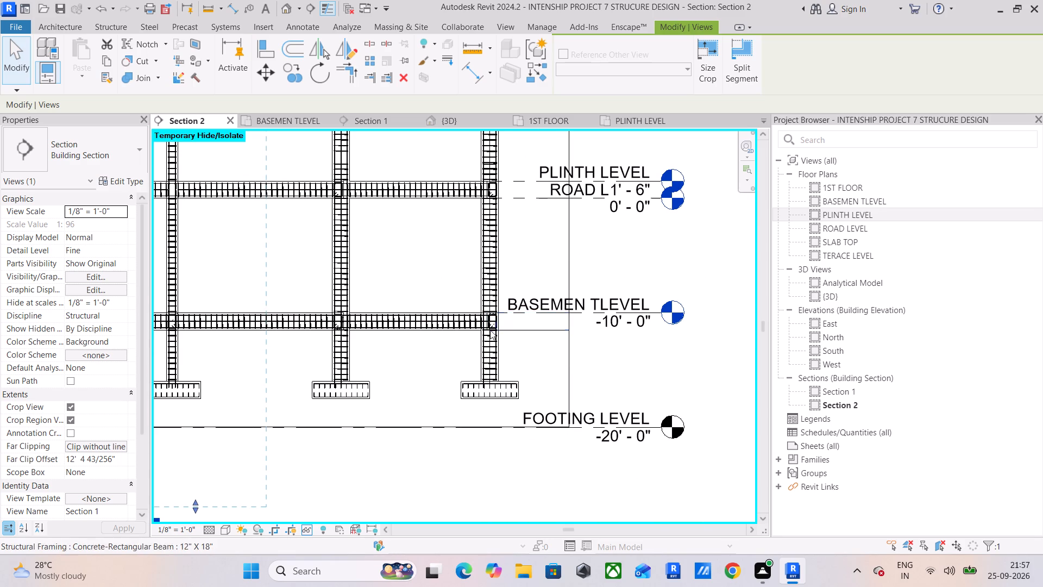
middle_click_drag(303, 330, 596, 314)
scroll(540, 319, "down", 5)
middle_click_drag(537, 328, 333, 352)
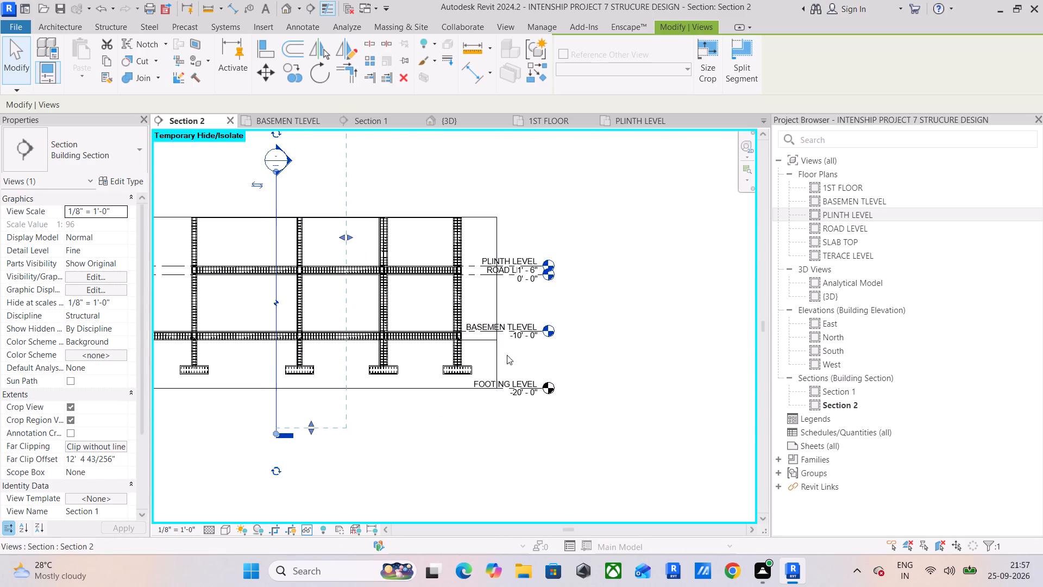
left_click(496, 350)
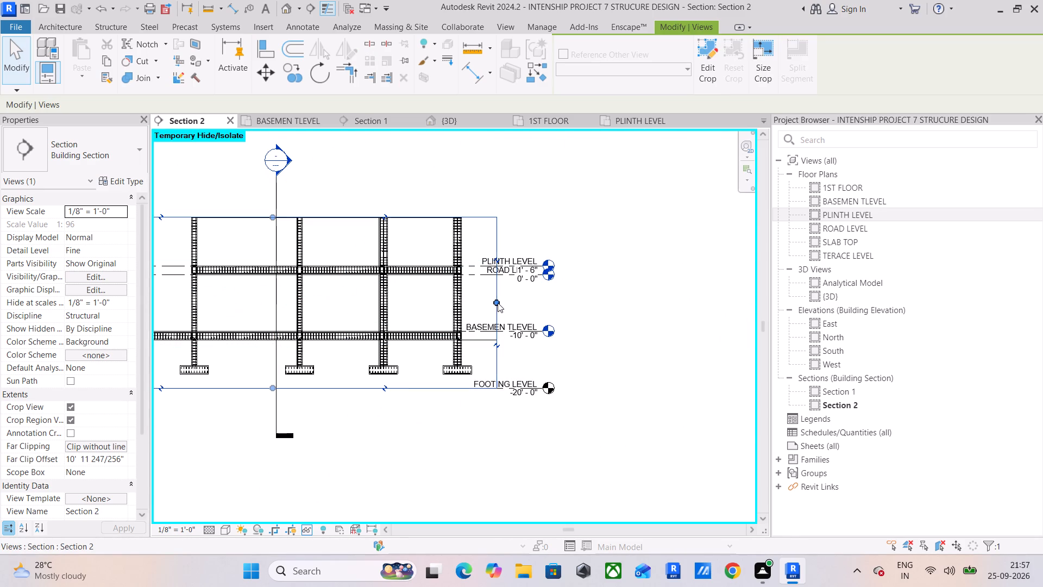
left_click_drag(498, 303, 527, 302)
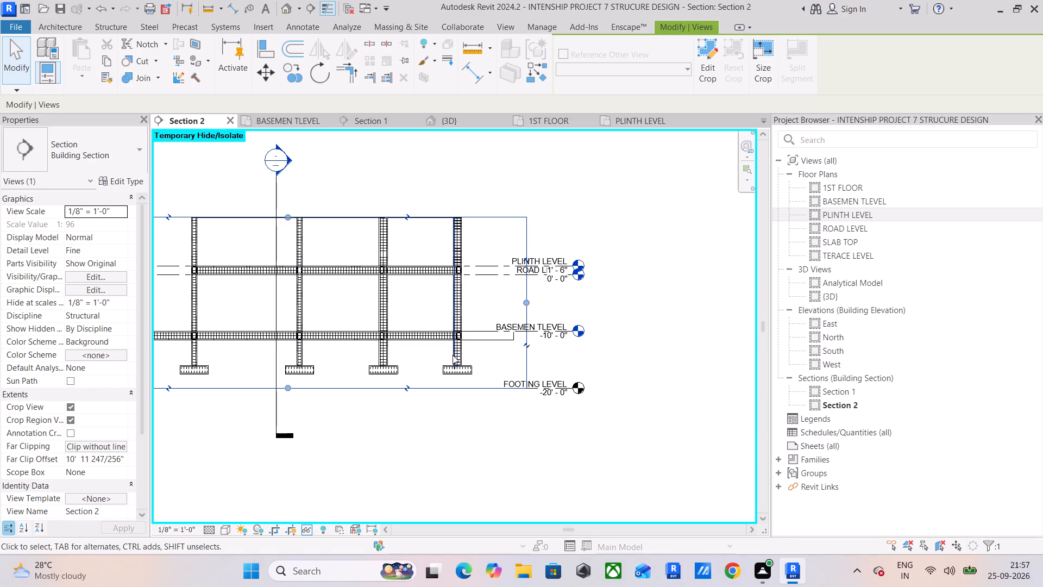
Propagate the rebar of the projecting 12" X 18" basement-level beam, aligned by host, to the unreinforced projecting beam at the opposite end.
middle_click_drag(431, 350, 650, 336)
scroll(344, 320, "up", 5)
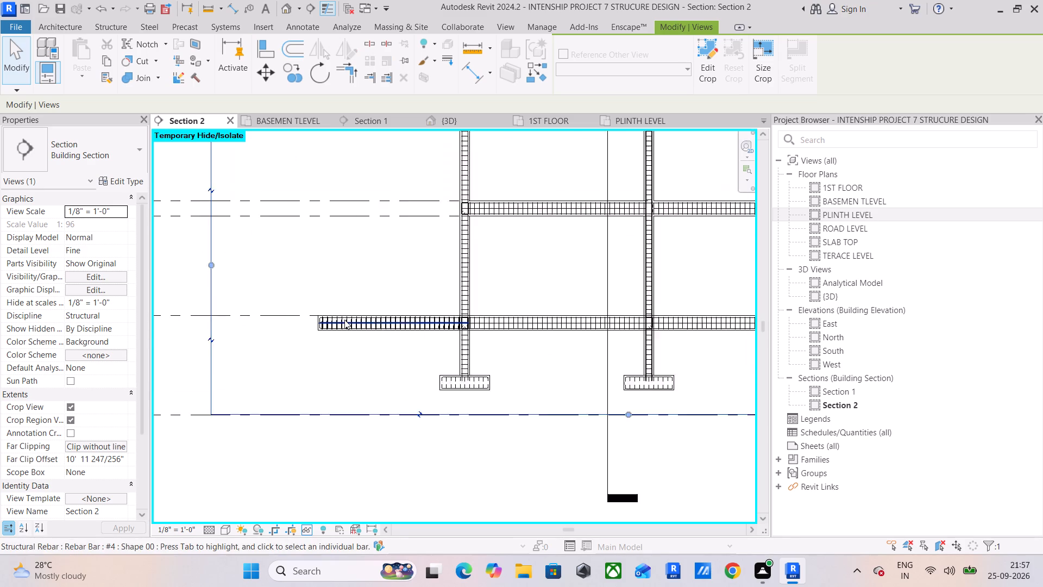
scroll(398, 323, "up", 6)
scroll(524, 320, "up", 4)
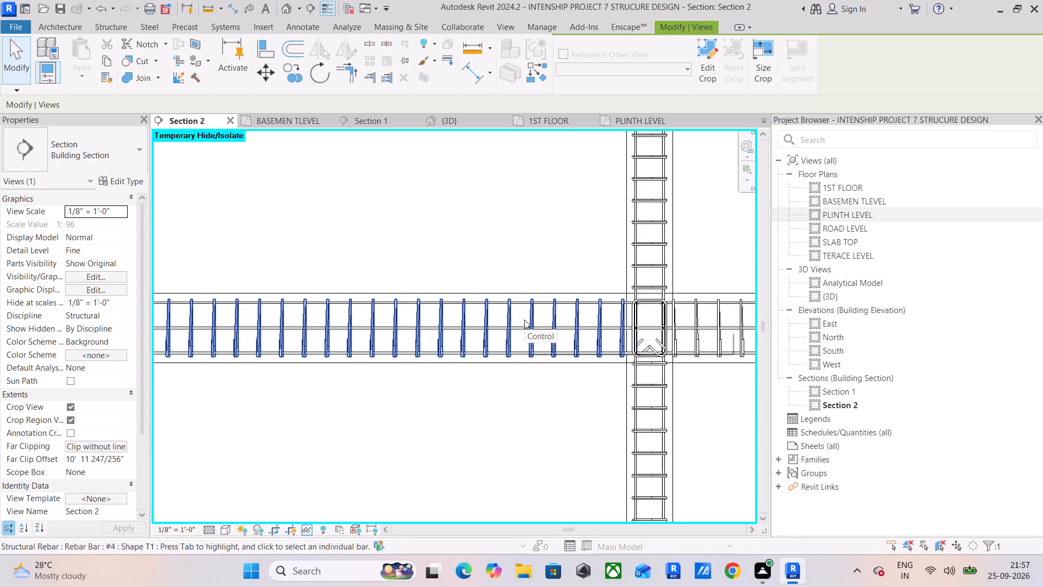
scroll(524, 320, "down", 11)
middle_click_drag(514, 329, 272, 346)
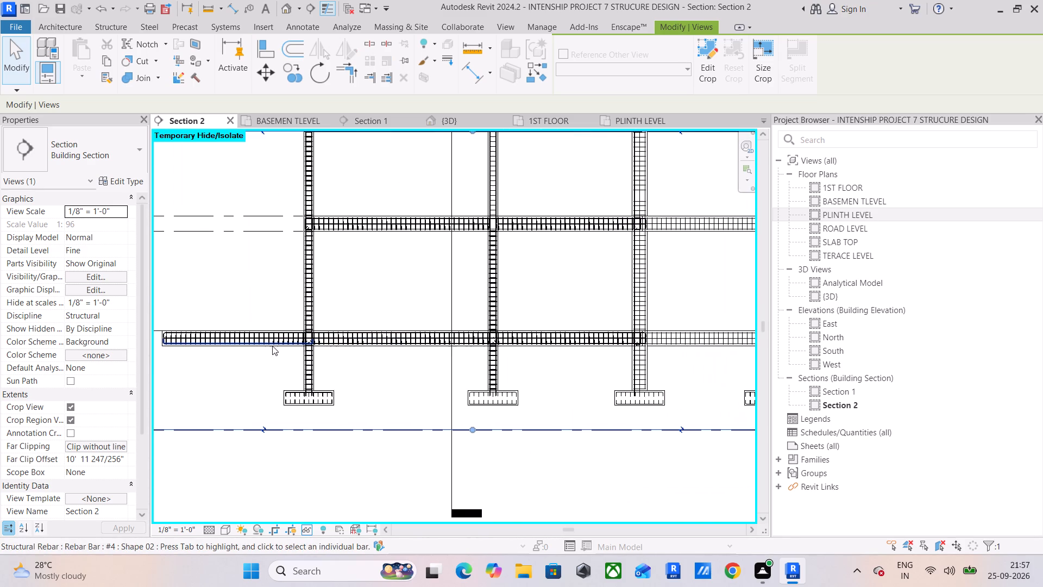
scroll(207, 322, "up", 9)
middle_click_drag(246, 339, 531, 311)
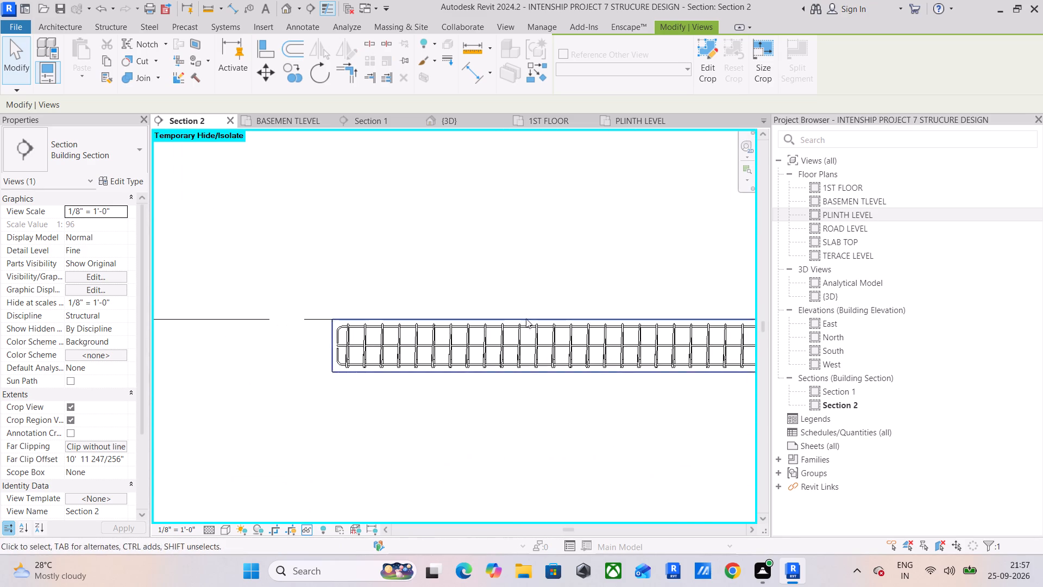
left_click(358, 373)
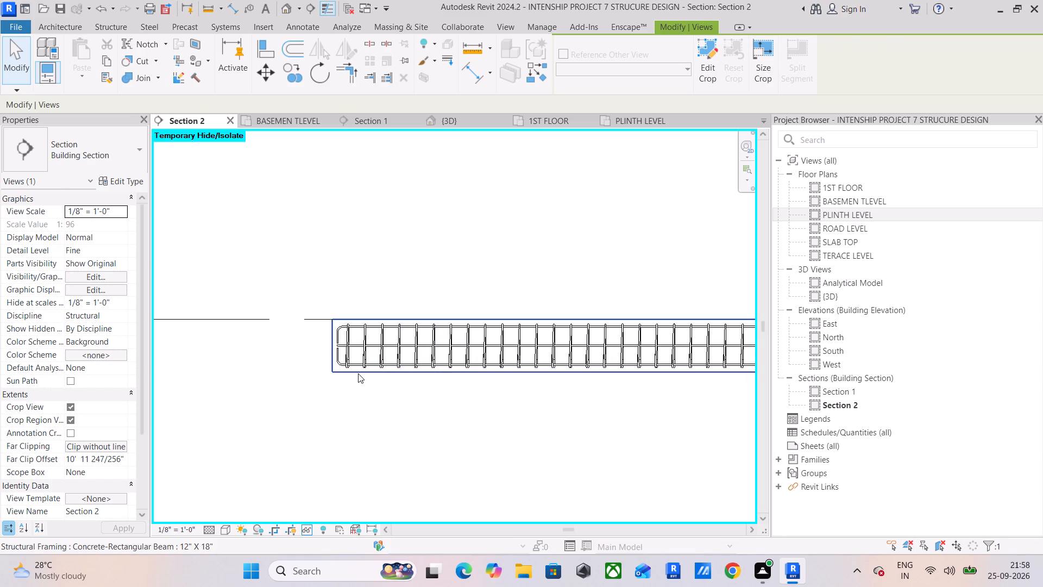
scroll(621, 268, "down", 5)
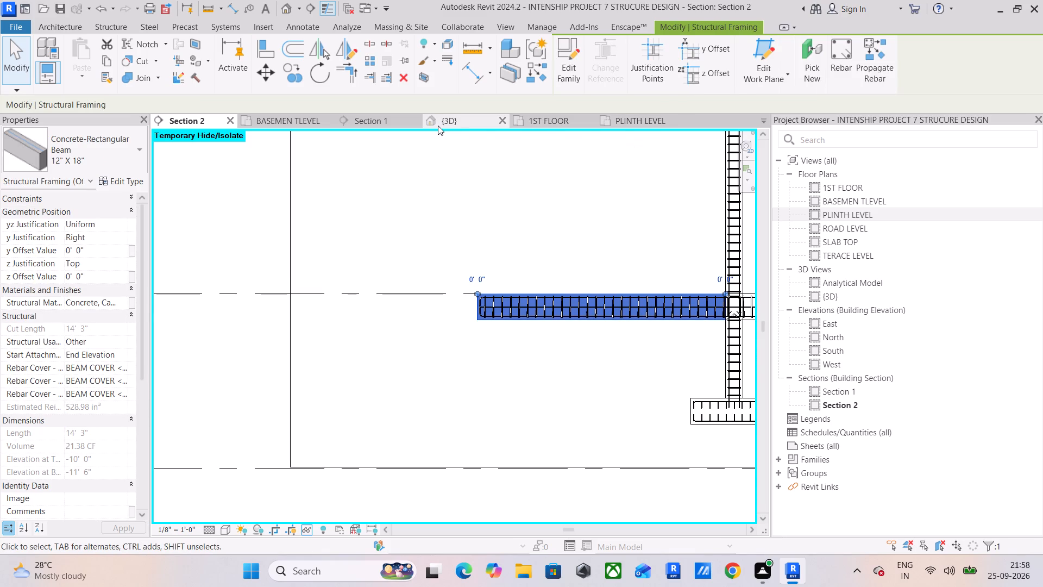
left_click(864, 49)
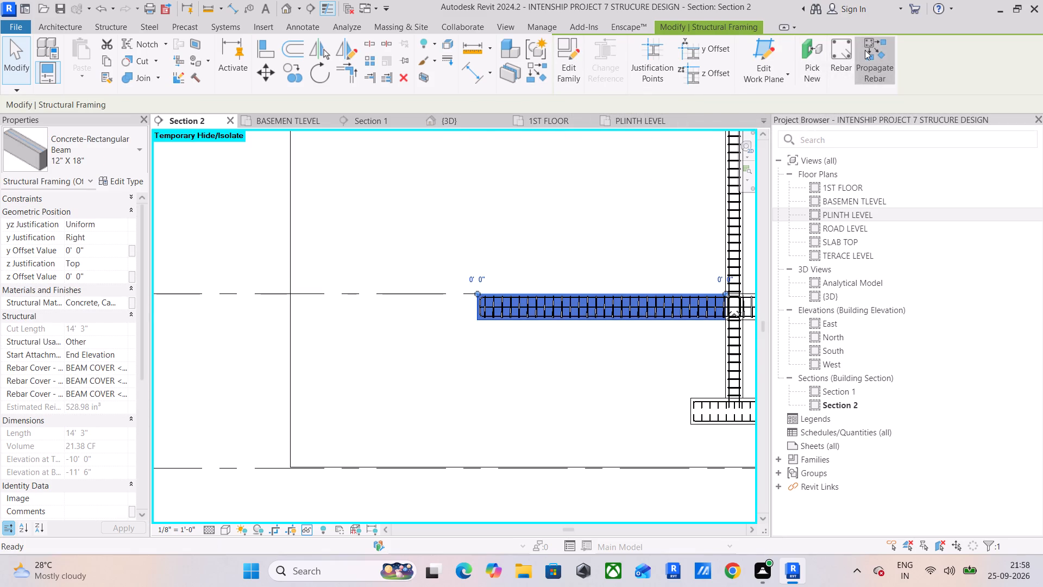
scroll(739, 201, "down", 5)
middle_click_drag(703, 214, 25, 303)
scroll(500, 355, "up", 4)
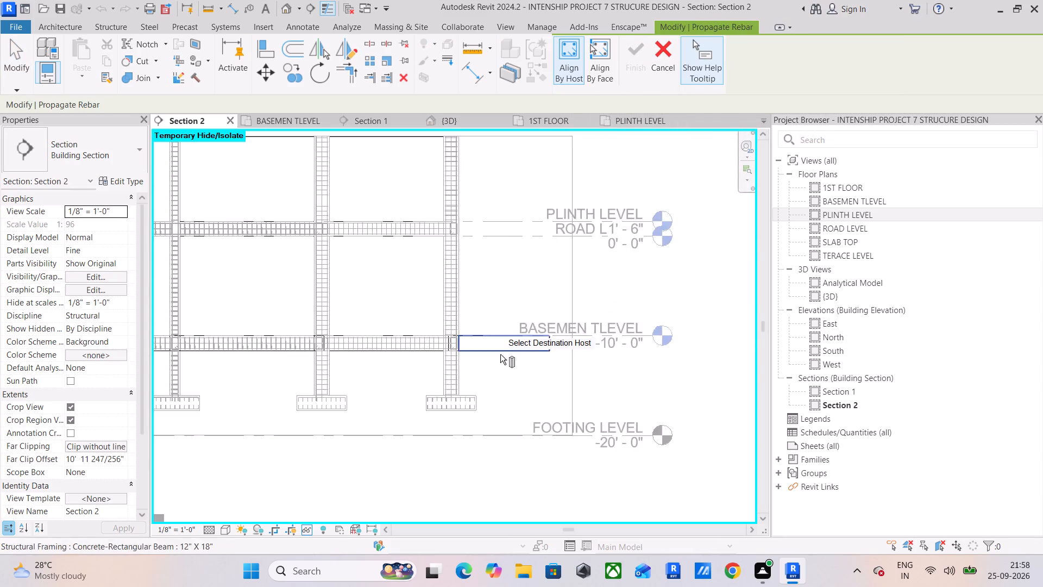
scroll(500, 354, "up", 6)
left_click(473, 309)
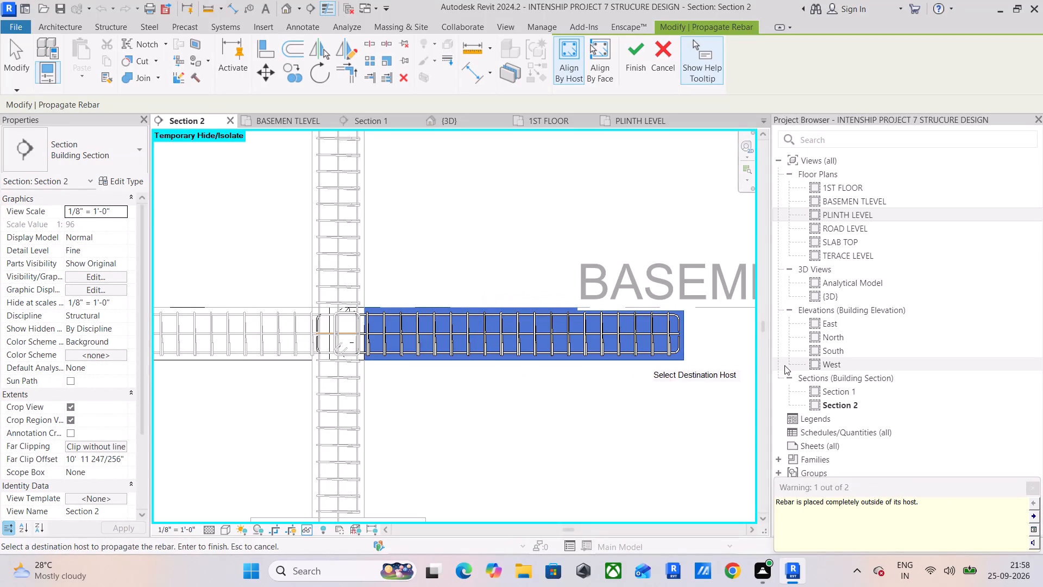
left_click(1036, 483)
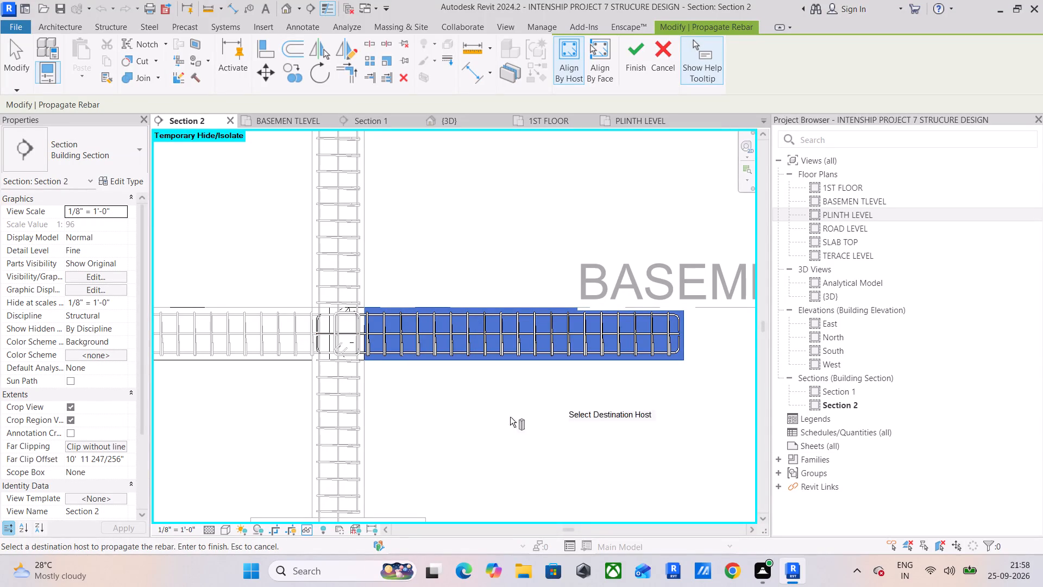
scroll(309, 328, "up", 10)
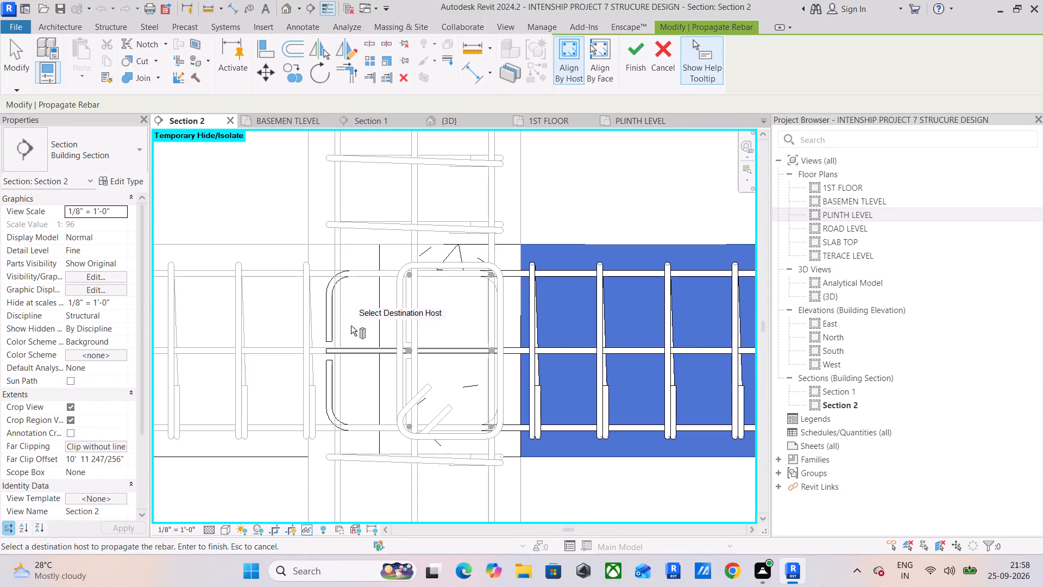
key("grave")
key("grave")
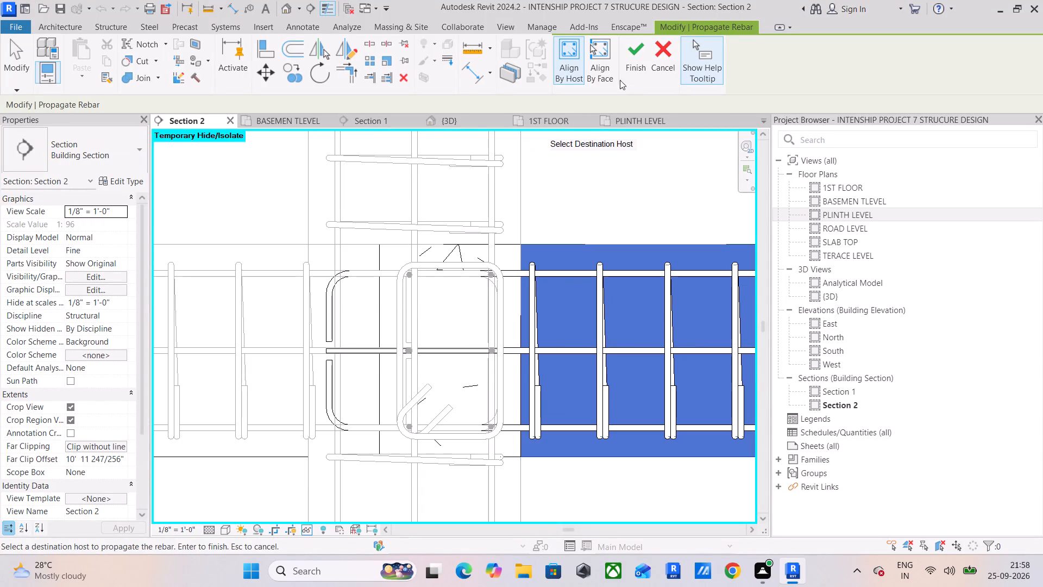
left_click(632, 59)
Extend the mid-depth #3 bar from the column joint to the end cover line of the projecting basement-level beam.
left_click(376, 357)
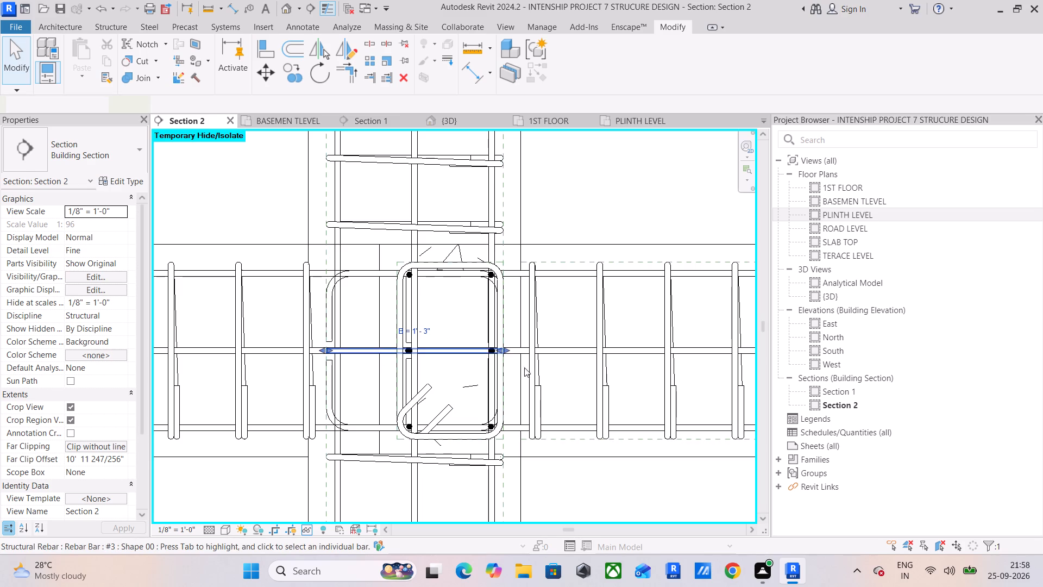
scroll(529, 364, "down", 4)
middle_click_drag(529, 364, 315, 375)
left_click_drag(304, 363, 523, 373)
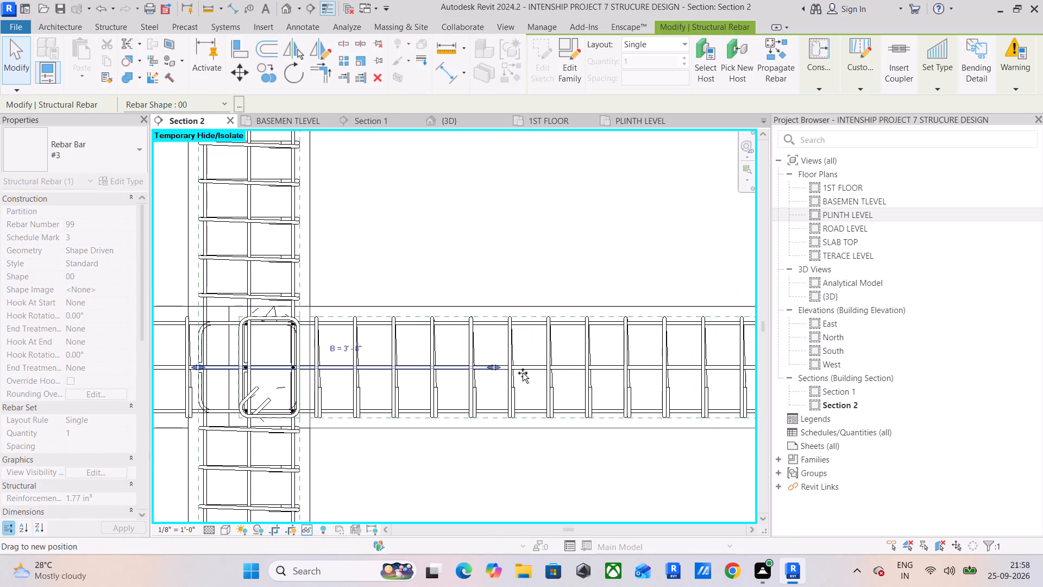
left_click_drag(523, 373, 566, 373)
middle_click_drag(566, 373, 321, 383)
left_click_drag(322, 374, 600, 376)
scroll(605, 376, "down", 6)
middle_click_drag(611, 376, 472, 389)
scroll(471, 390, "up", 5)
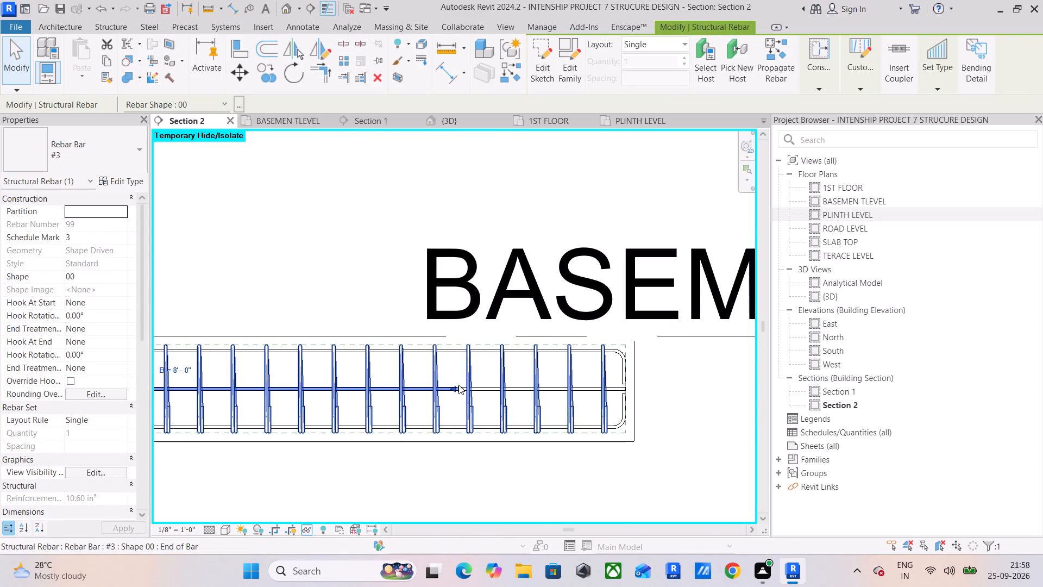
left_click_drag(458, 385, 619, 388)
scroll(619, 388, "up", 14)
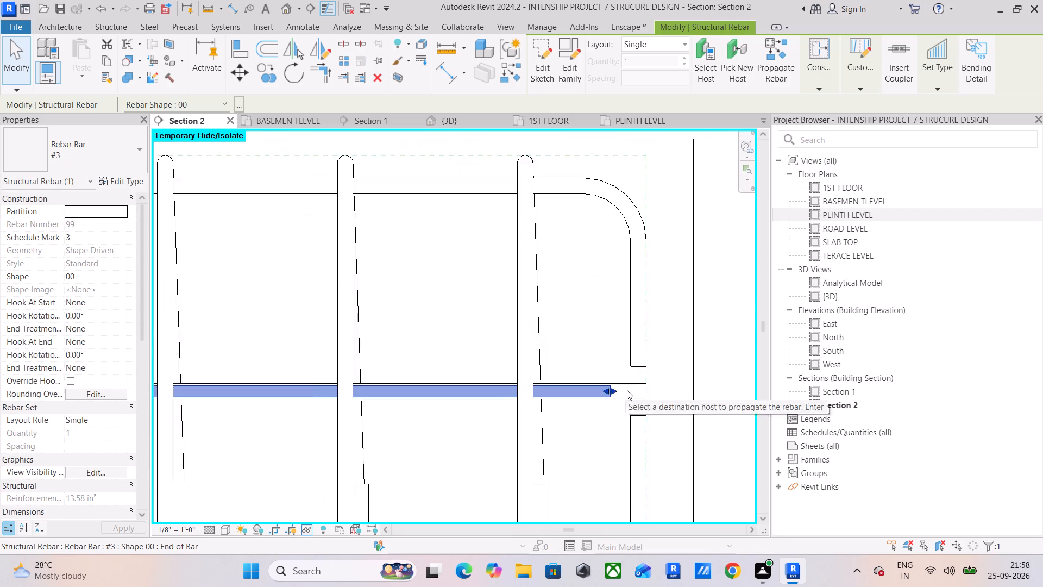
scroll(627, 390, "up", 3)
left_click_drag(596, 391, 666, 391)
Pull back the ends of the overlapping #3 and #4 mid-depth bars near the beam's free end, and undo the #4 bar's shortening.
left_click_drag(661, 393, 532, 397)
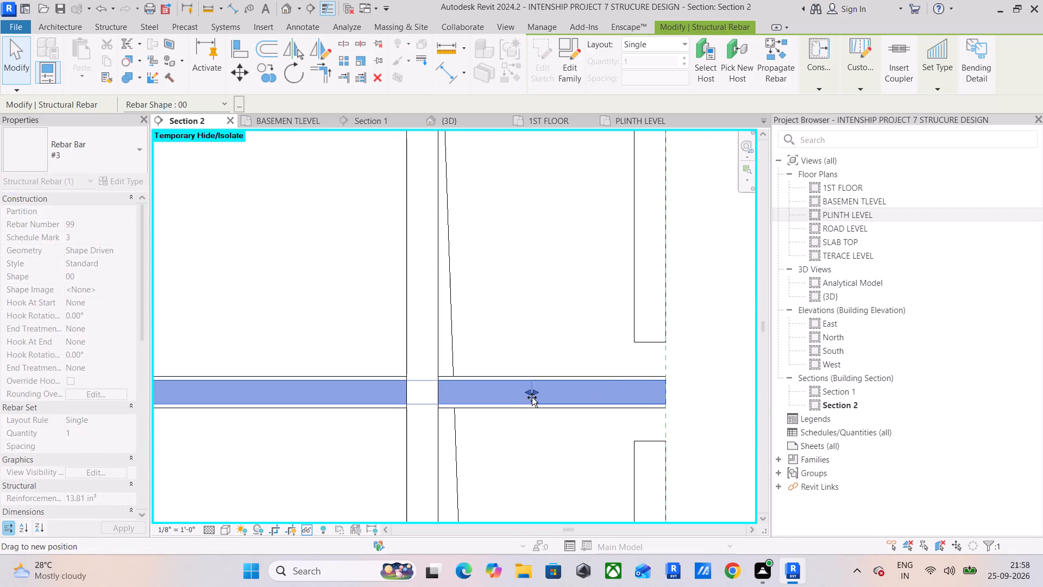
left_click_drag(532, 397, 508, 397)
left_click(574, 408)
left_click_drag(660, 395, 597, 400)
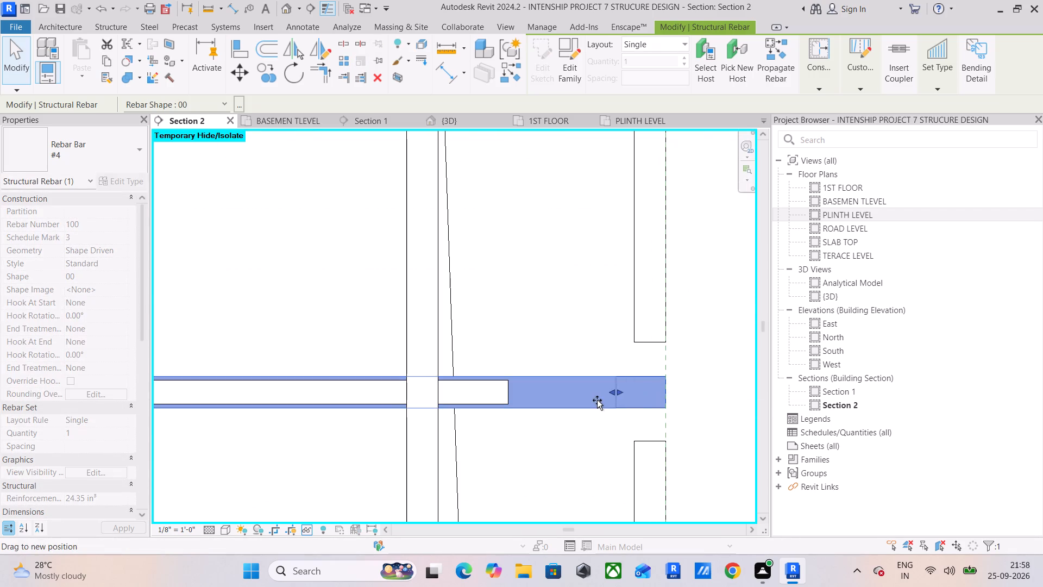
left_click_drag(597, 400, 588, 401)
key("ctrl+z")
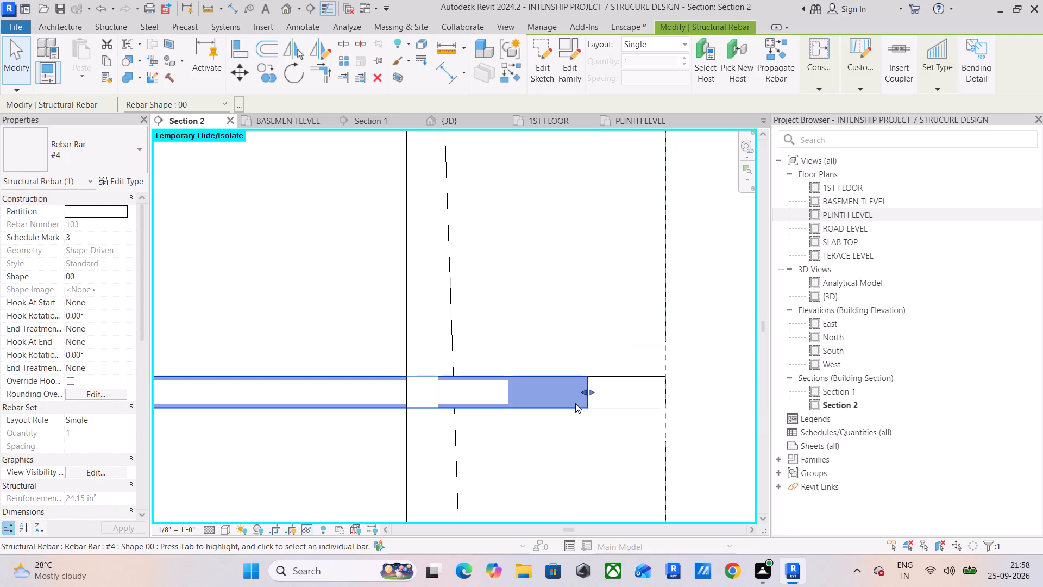
Delete the #3 bar that overlaps the mid-depth #4 bar in the projecting basement-level beam.
left_click(511, 392)
key("Delete")
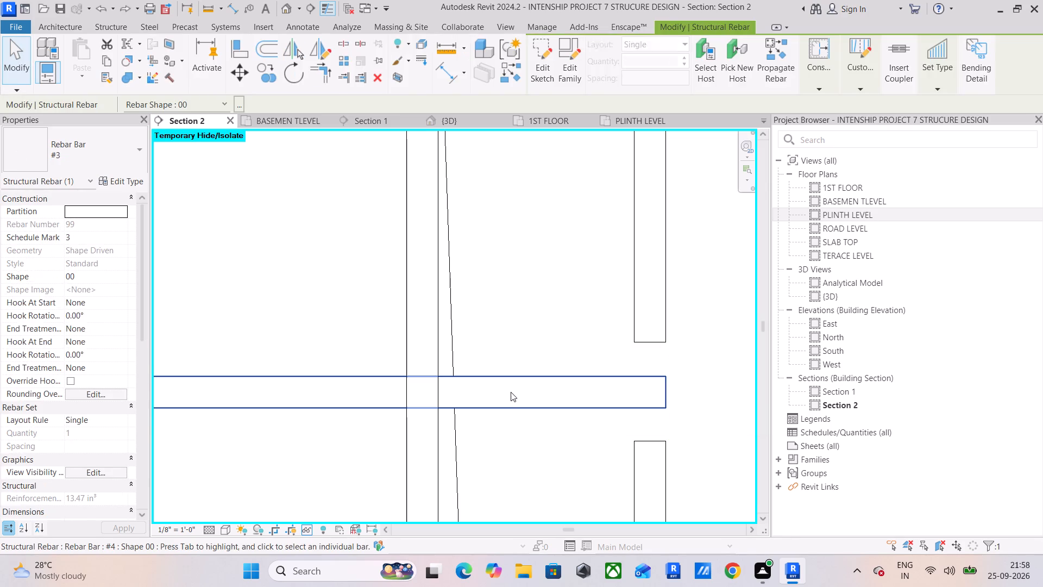
Examine the bars and stirrups where the basement-level beam crosses the last column in Section 2.
scroll(511, 392, "down", 11)
middle_click_drag(506, 413, 700, 378)
scroll(507, 379, "down", 5)
middle_click_drag(413, 374, 700, 377)
scroll(365, 393, "down", 4)
middle_click_drag(361, 392, 514, 387)
scroll(331, 374, "up", 5)
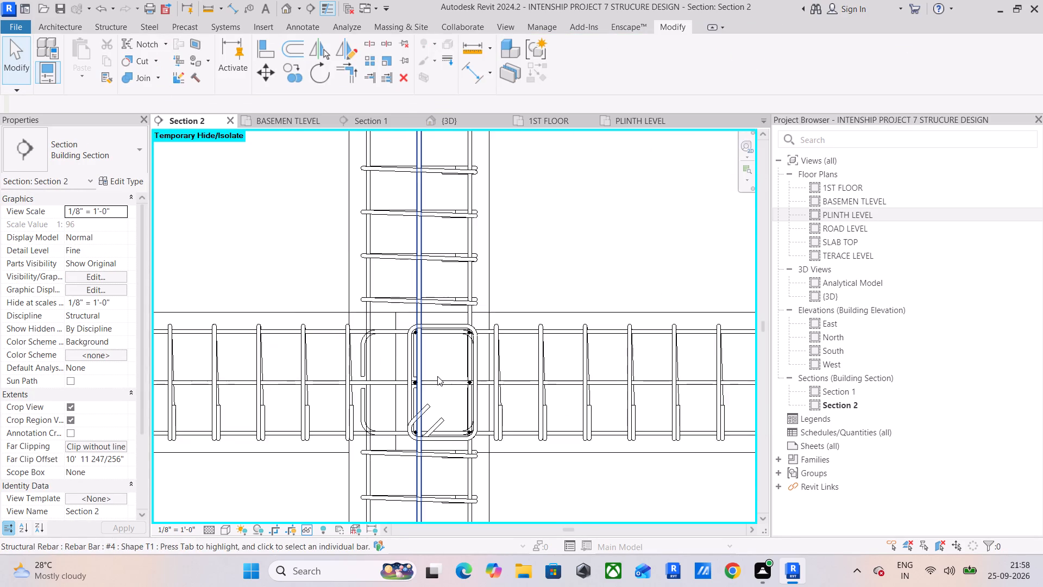
scroll(437, 376, "up", 5)
left_click(460, 389)
left_click(464, 339)
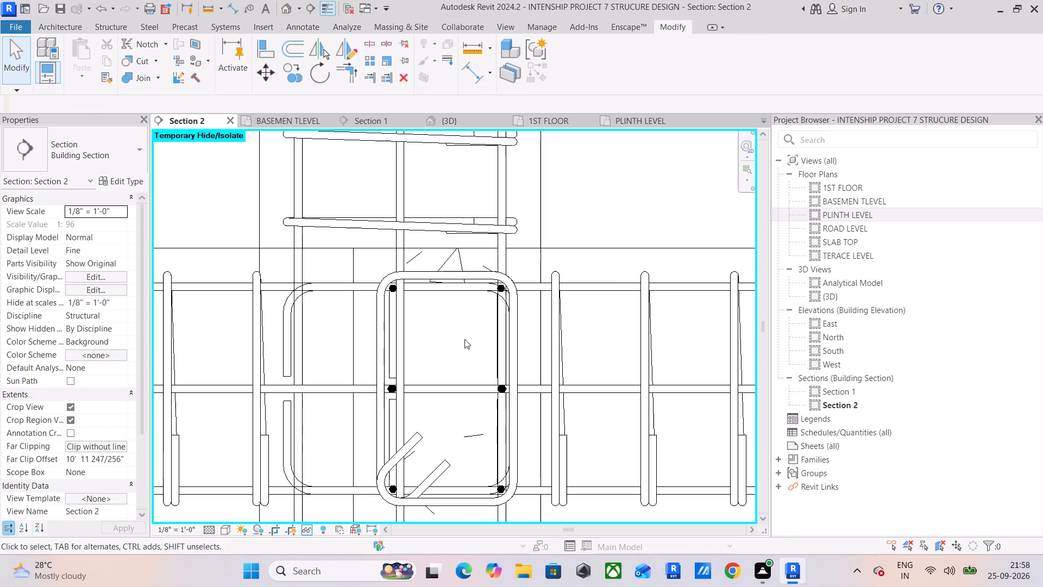
scroll(464, 339, "down", 3)
scroll(310, 310, "up", 5)
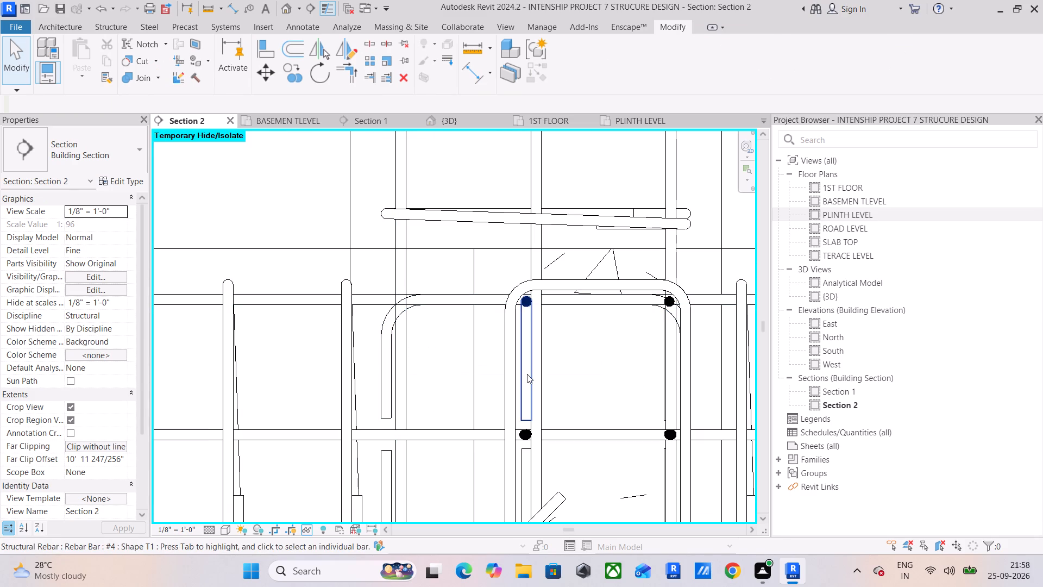
scroll(545, 385, "down", 12)
middle_click_drag(552, 371, 552, 371)
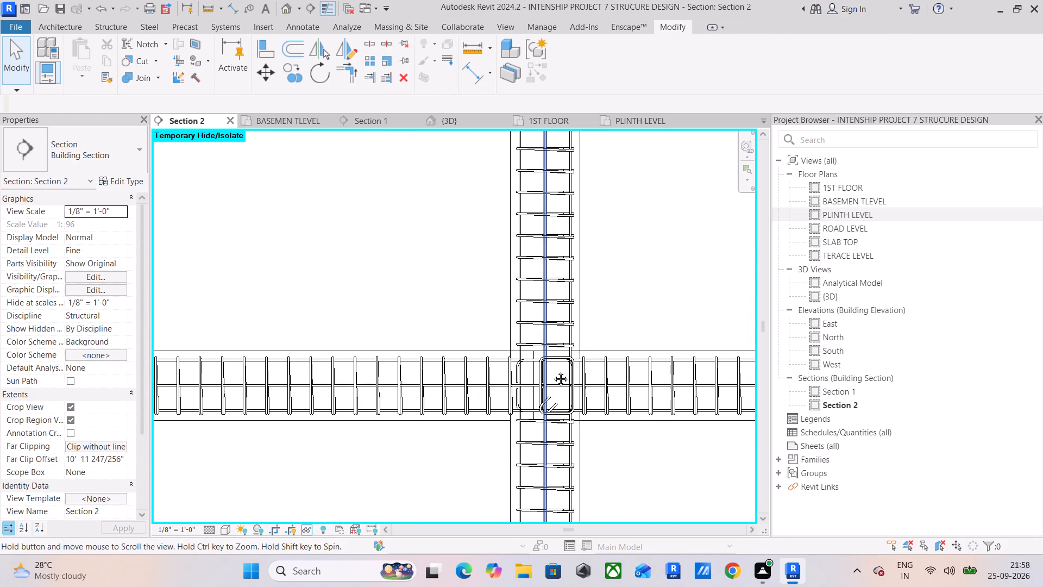
middle_click_drag(552, 371, 317, 373)
scroll(405, 372, "down", 8)
middle_click_drag(422, 390, 510, 310)
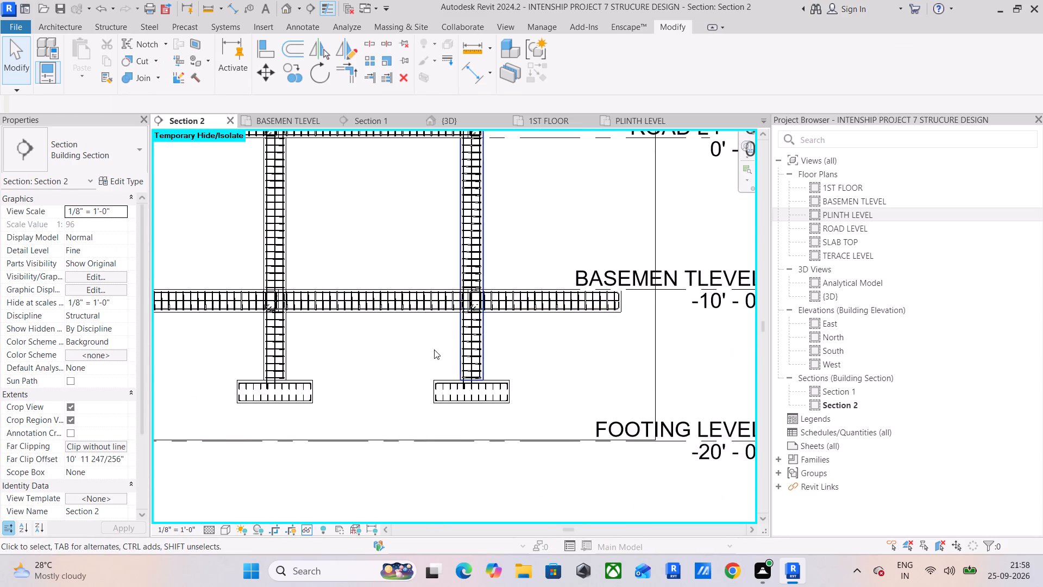
Examine the bars and stirrups at the plinth-level beam's end joint with the last column.
scroll(341, 362, "down", 1)
middle_click_drag(341, 362, 577, 385)
scroll(483, 337, "down", 1)
middle_click_drag(483, 337, 437, 487)
scroll(610, 369, "up", 4)
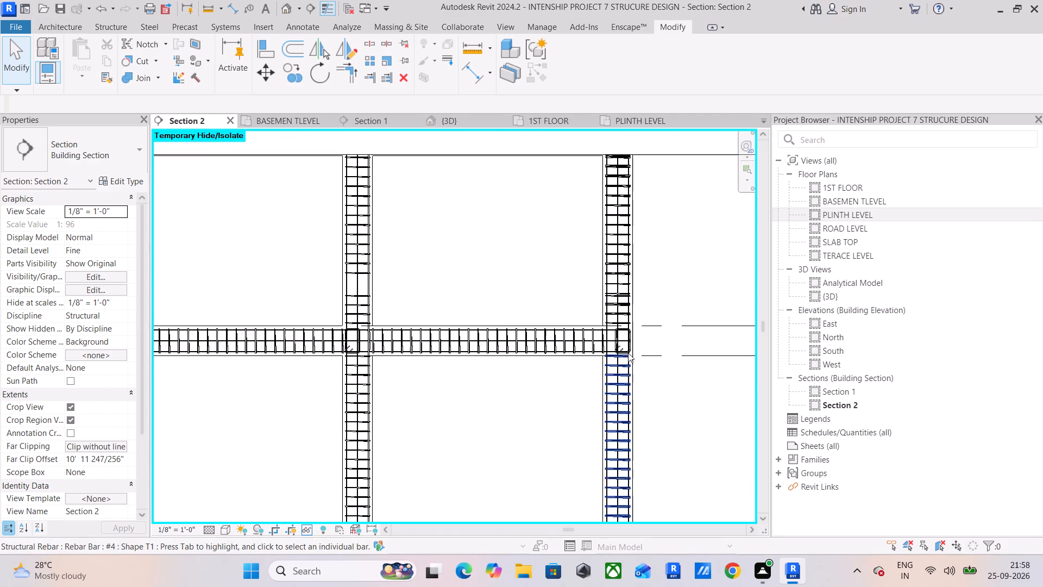
scroll(615, 311, "up", 10)
left_click(631, 402)
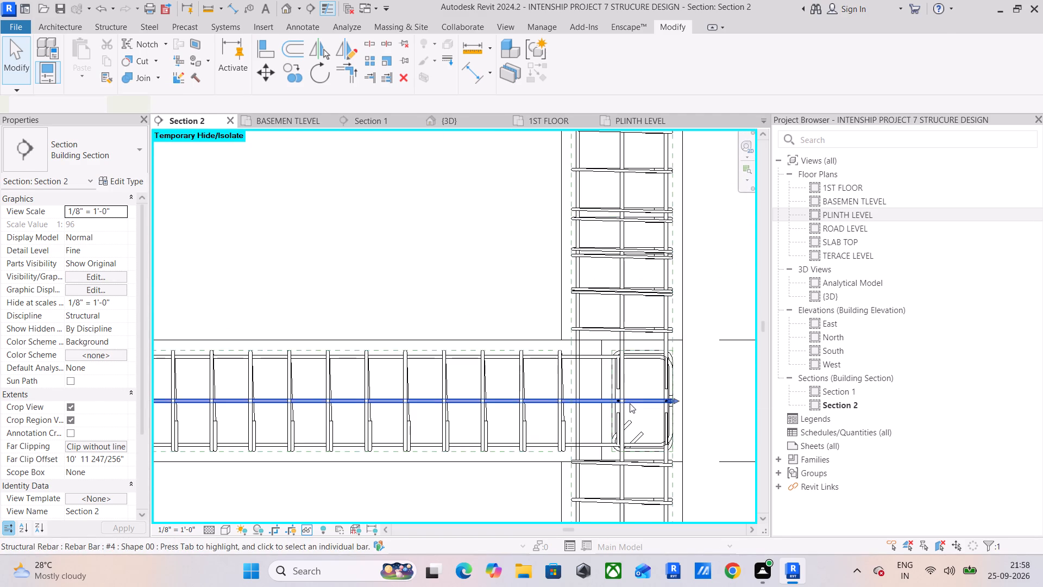
left_click(695, 374)
scroll(625, 366, "up", 9)
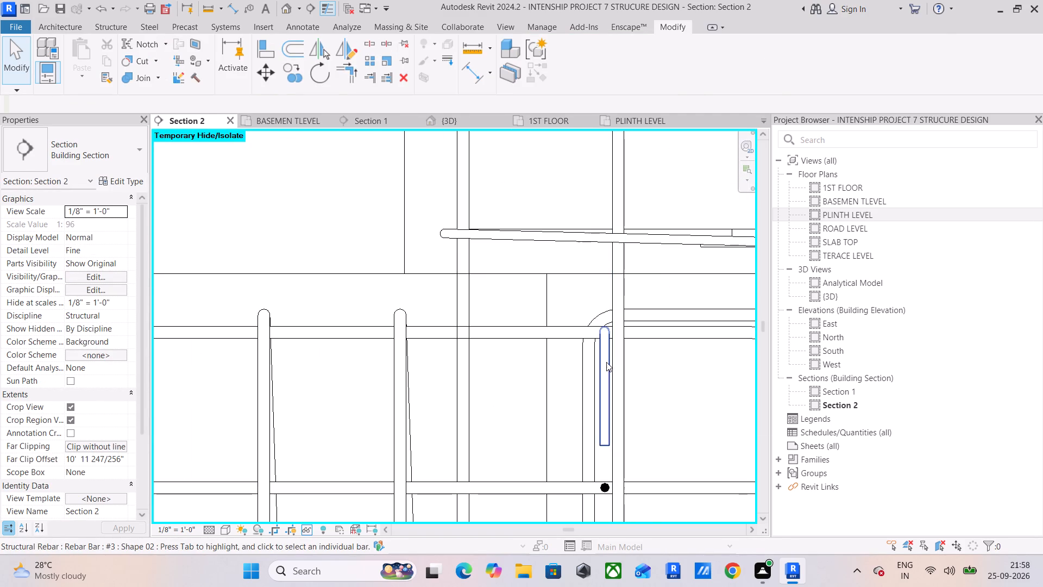
left_click(606, 362)
left_click(663, 364)
scroll(663, 364, "down", 3)
middle_click_drag(663, 364, 485, 378)
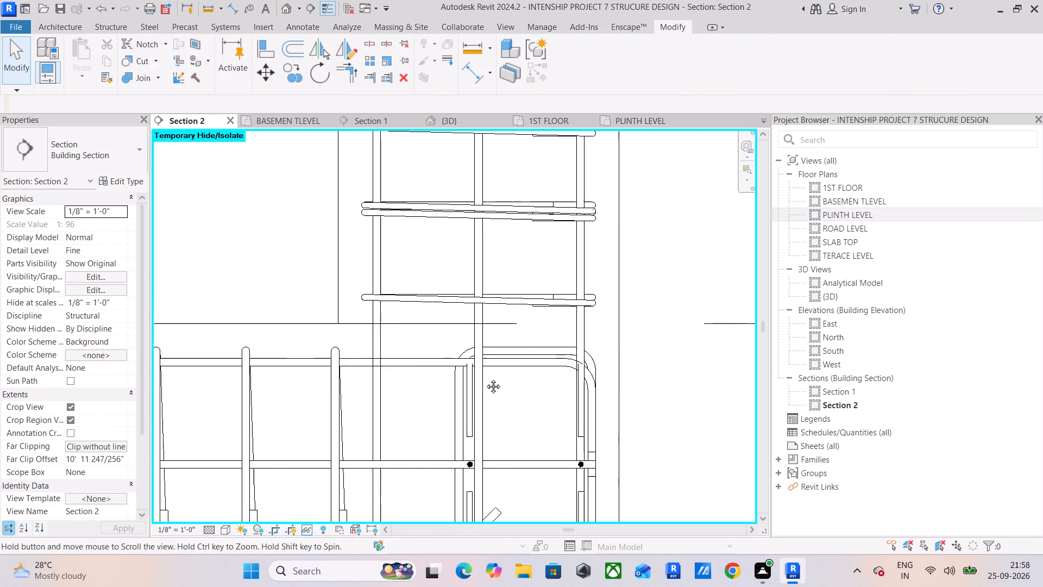
middle_click_drag(485, 378, 476, 375)
scroll(554, 360, "up", 4)
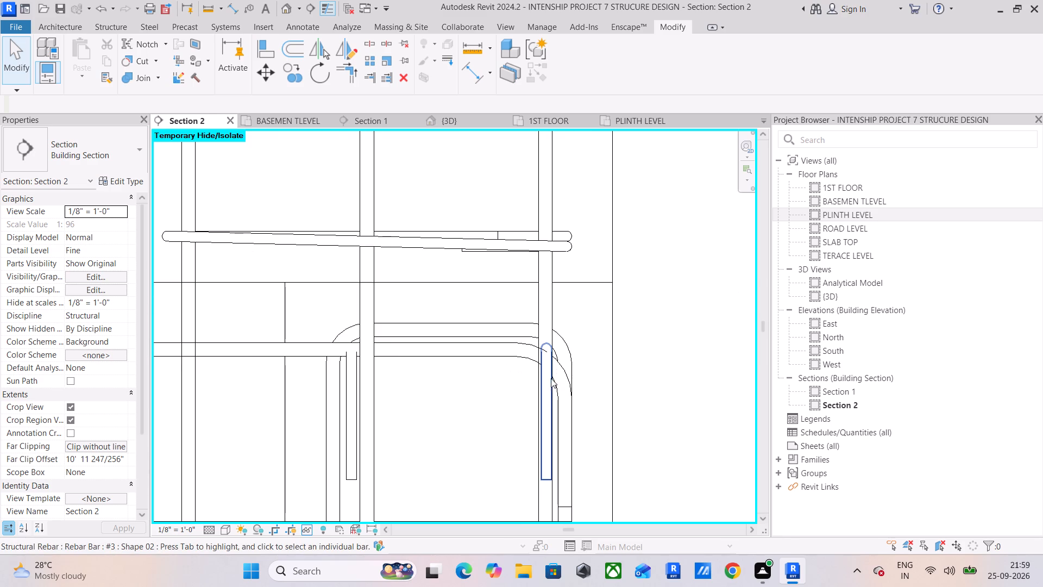
scroll(518, 415, "down", 5)
middle_click_drag(519, 415, 572, 315)
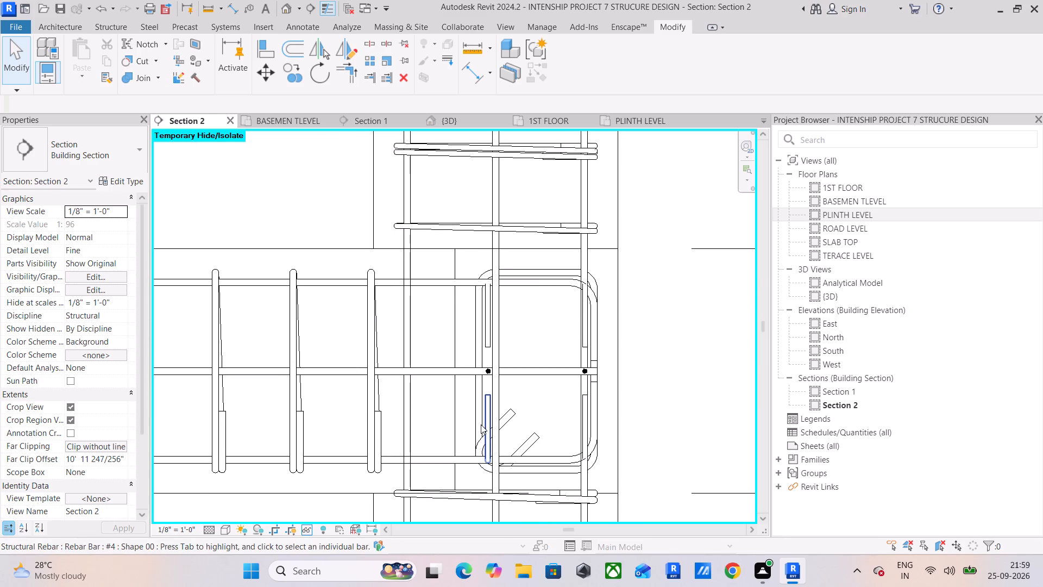
scroll(457, 288, "down", 5)
Locate the 12" X 18" basement beam projecting past grid D in 3D, and move the Section 2 line in the basement plan close beside it.
left_click(441, 127)
scroll(526, 298, "down", 3)
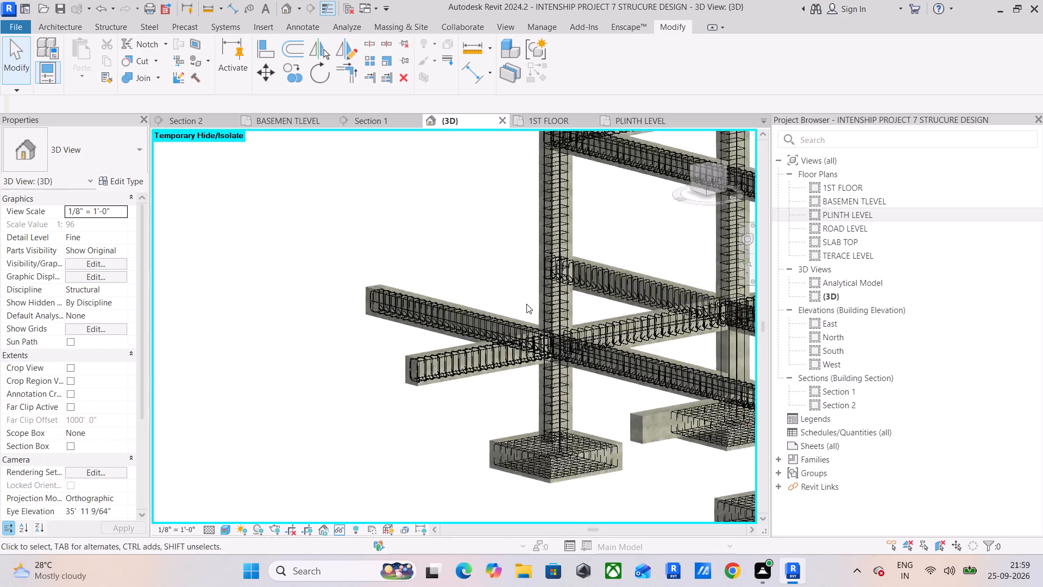
scroll(526, 304, "down", 3)
scroll(589, 288, "up", 9)
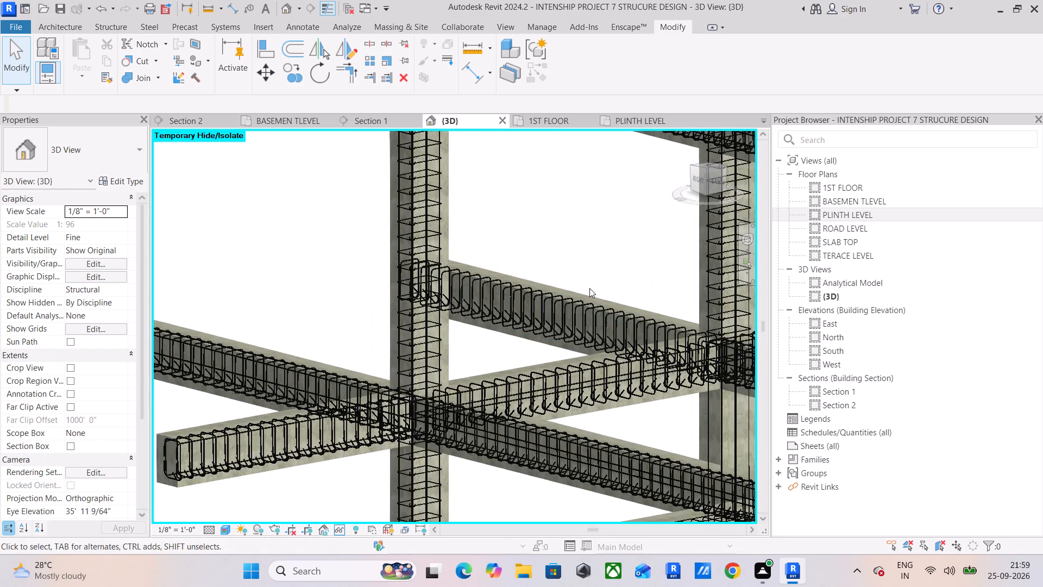
left_click(605, 296)
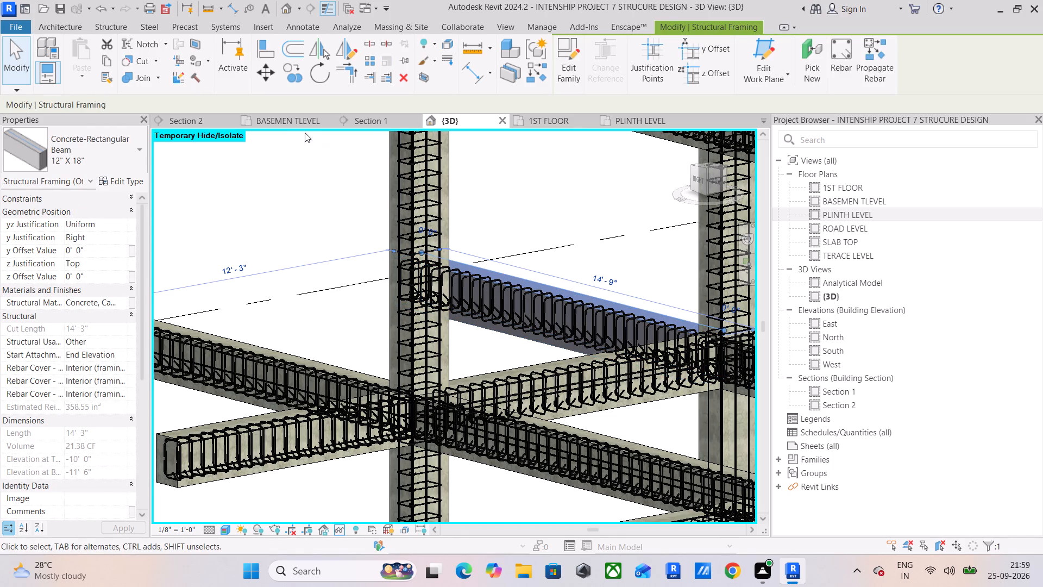
left_click(295, 124)
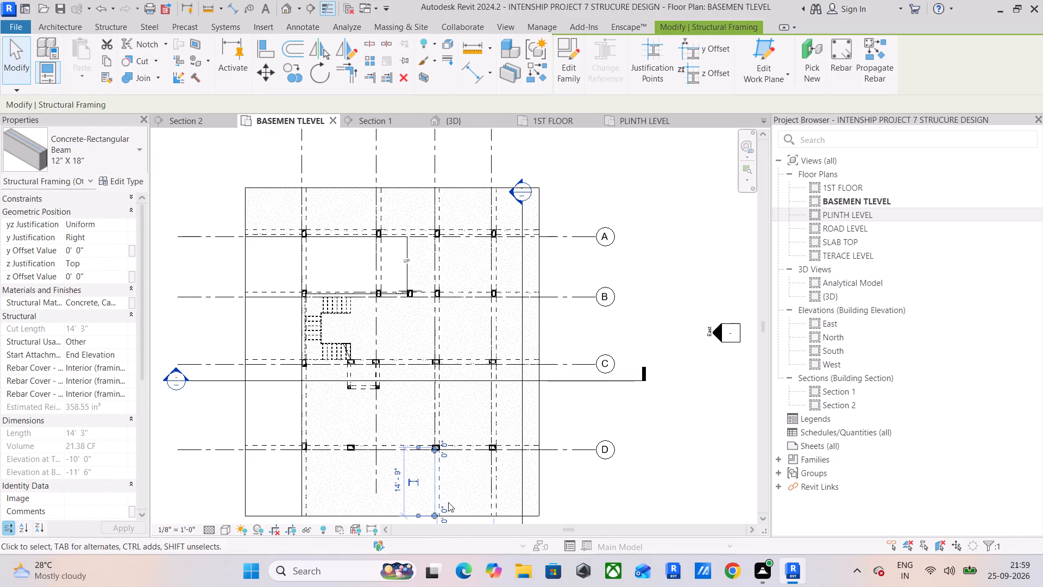
scroll(448, 502, "up", 6)
middle_click_drag(449, 495, 492, 347)
scroll(489, 294, "down", 3)
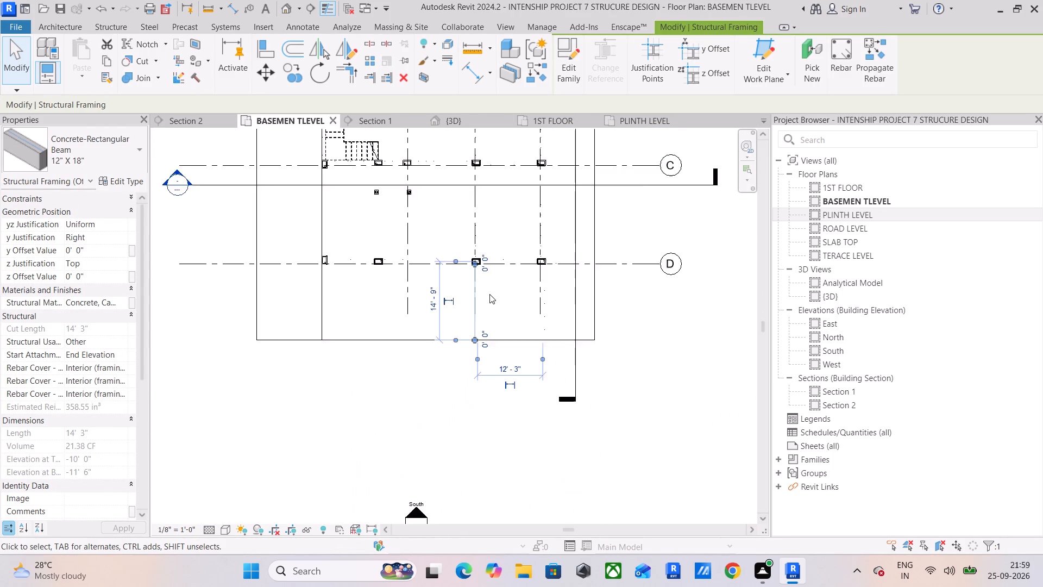
scroll(489, 294, "down", 4)
middle_click_drag(489, 295, 501, 377)
scroll(501, 377, "up", 1)
left_click_drag(576, 304, 514, 308)
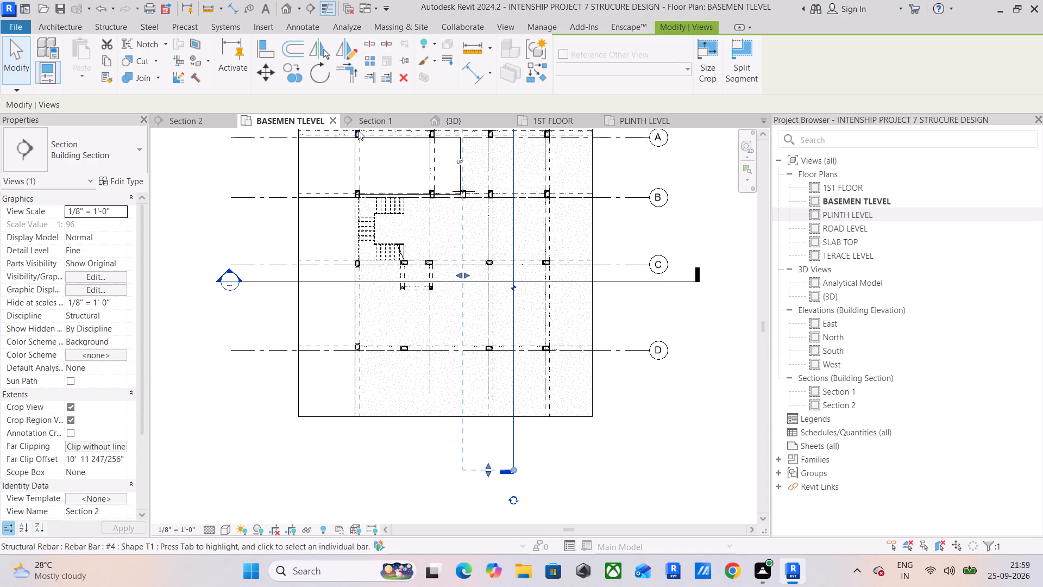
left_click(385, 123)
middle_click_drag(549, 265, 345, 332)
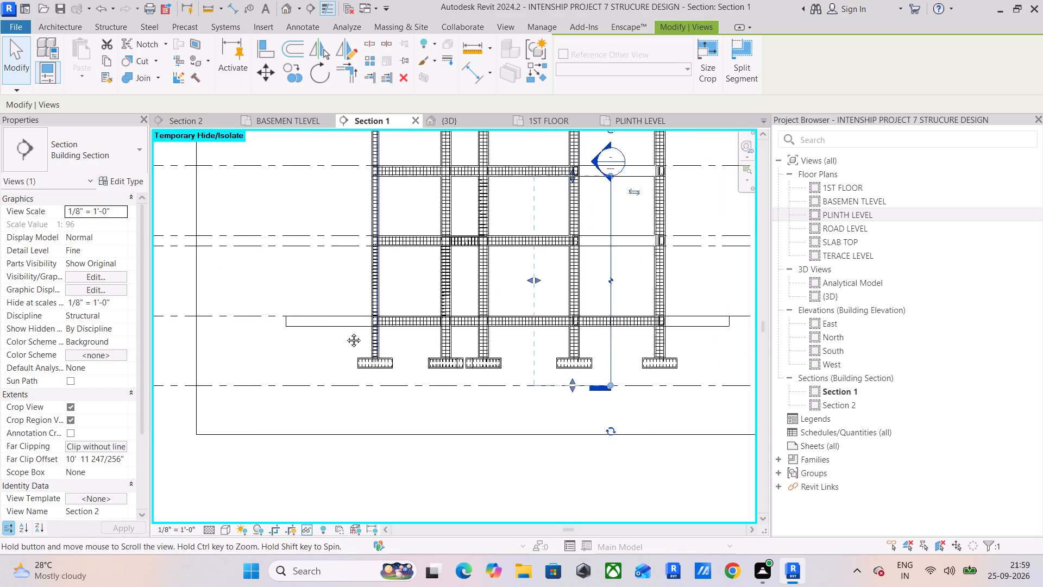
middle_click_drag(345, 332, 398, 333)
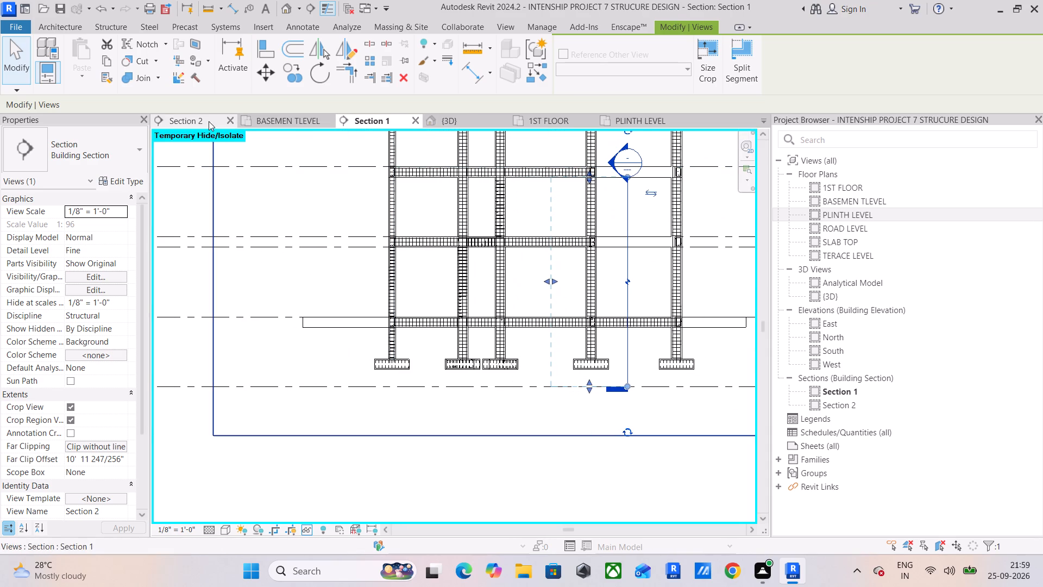
In Section 2, pull the outer end of the projecting basement beam's #4 stirrup set inward from the beam's free end.
left_click(209, 121)
scroll(345, 304, "down", 17)
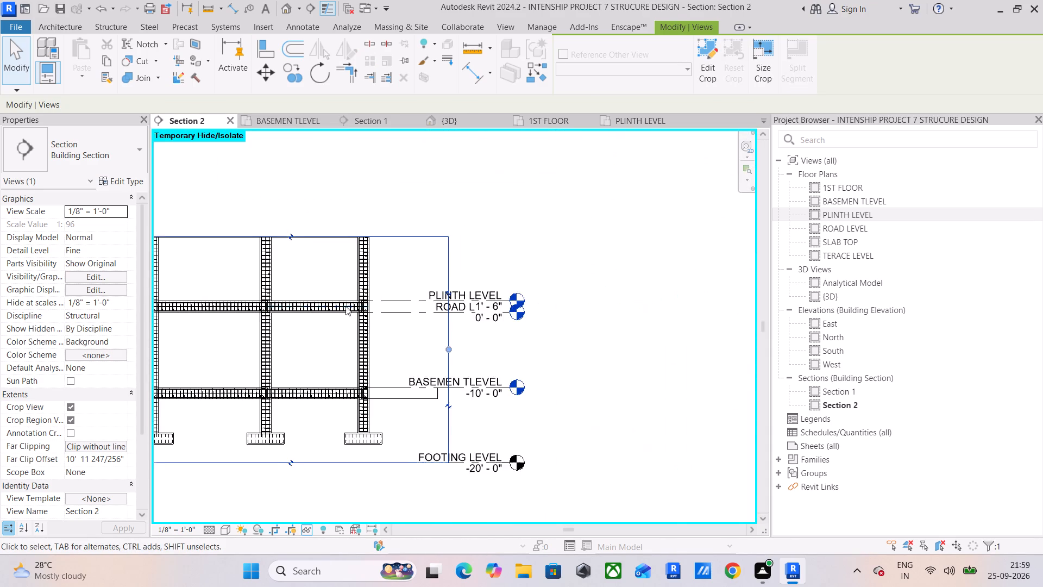
middle_click_drag(350, 309, 588, 279)
middle_click_drag(439, 321, 592, 313)
scroll(267, 371, "up", 6)
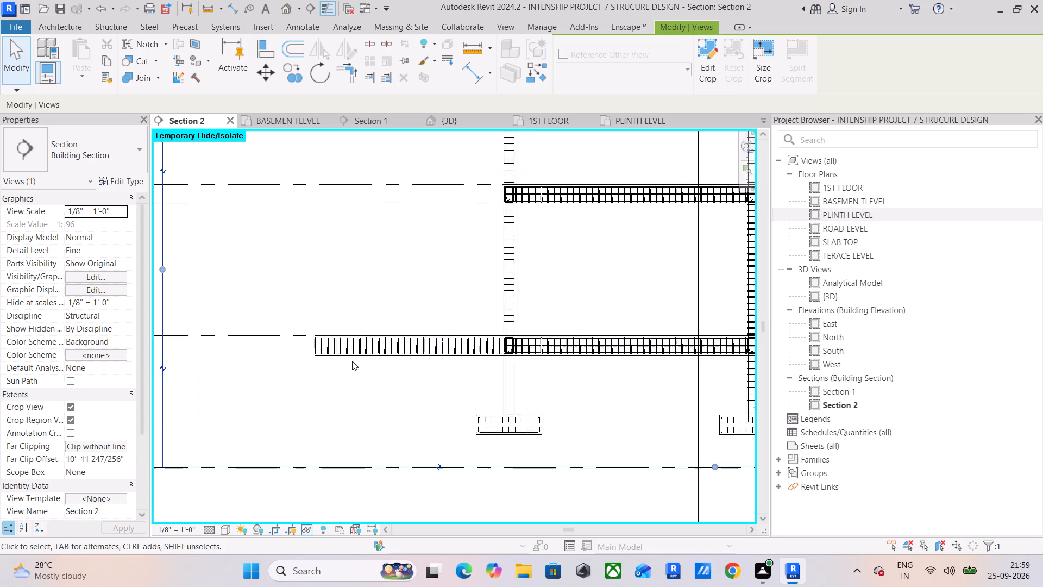
scroll(352, 361, "up", 4)
middle_click_drag(443, 348, 235, 367)
middle_click_drag(323, 371, 621, 369)
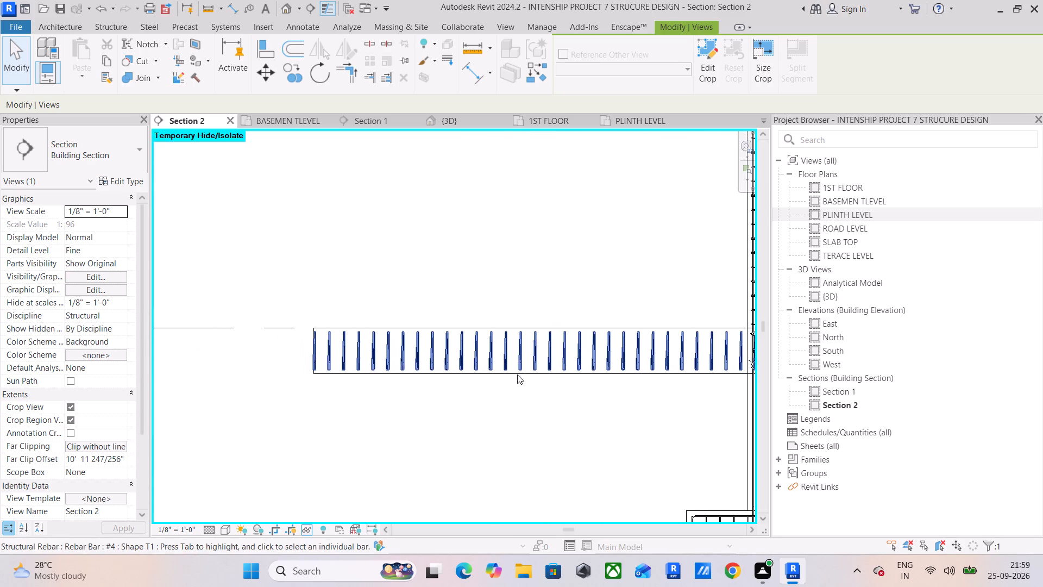
scroll(293, 345, "up", 5)
scroll(345, 367, "up", 5)
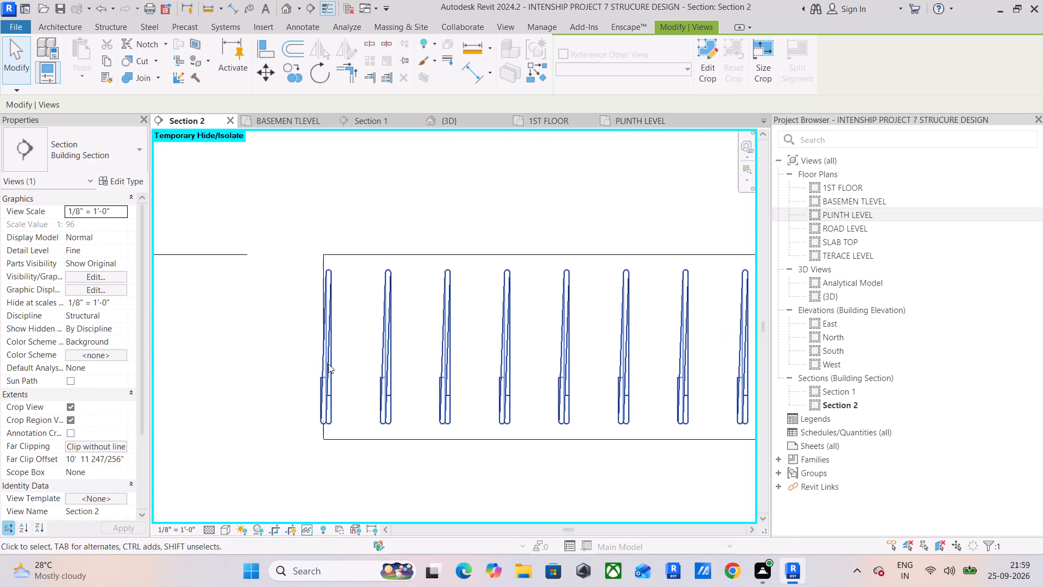
left_click_drag(328, 364, 354, 365)
key("ctrl+z")
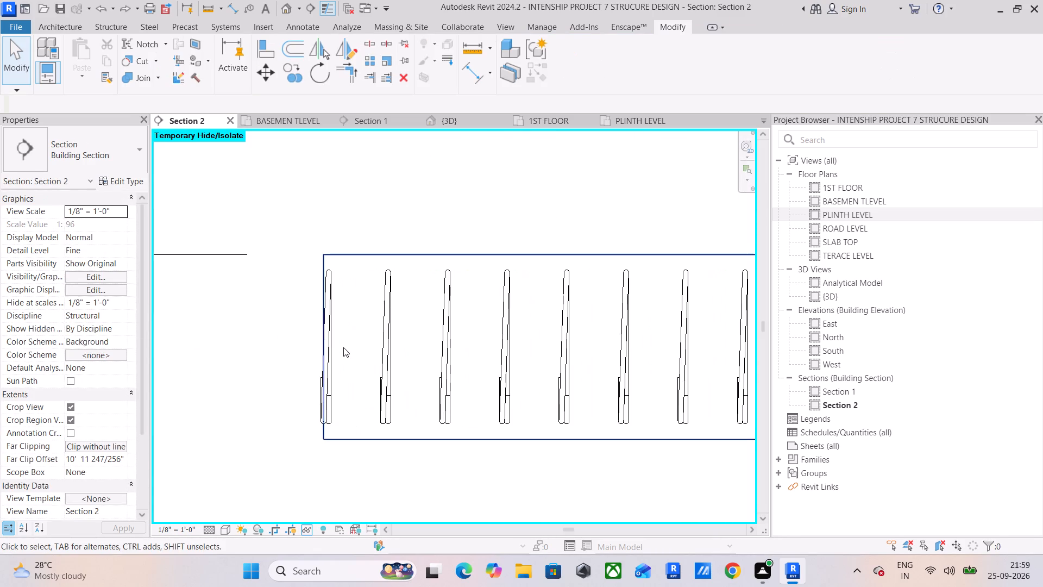
left_click(330, 341)
left_click_drag(328, 347, 348, 347)
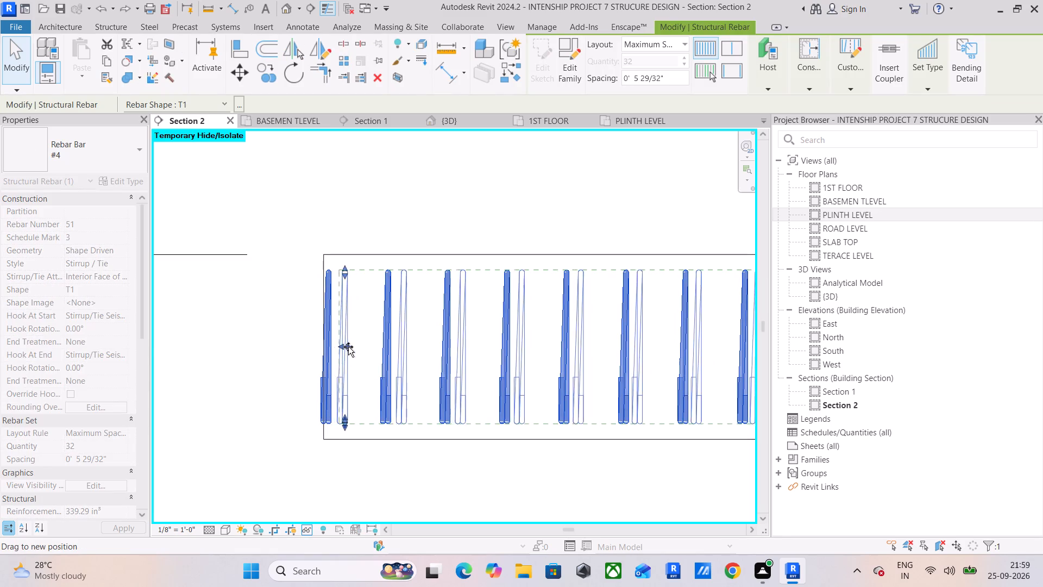
left_click_drag(348, 347, 366, 347)
Extend the #4 Shape 02 hooked top bar at the column joint to the projecting basement beam's free-end cover, giving B = 15'-0".
scroll(379, 346, "down", 6)
scroll(513, 351, "down", 5)
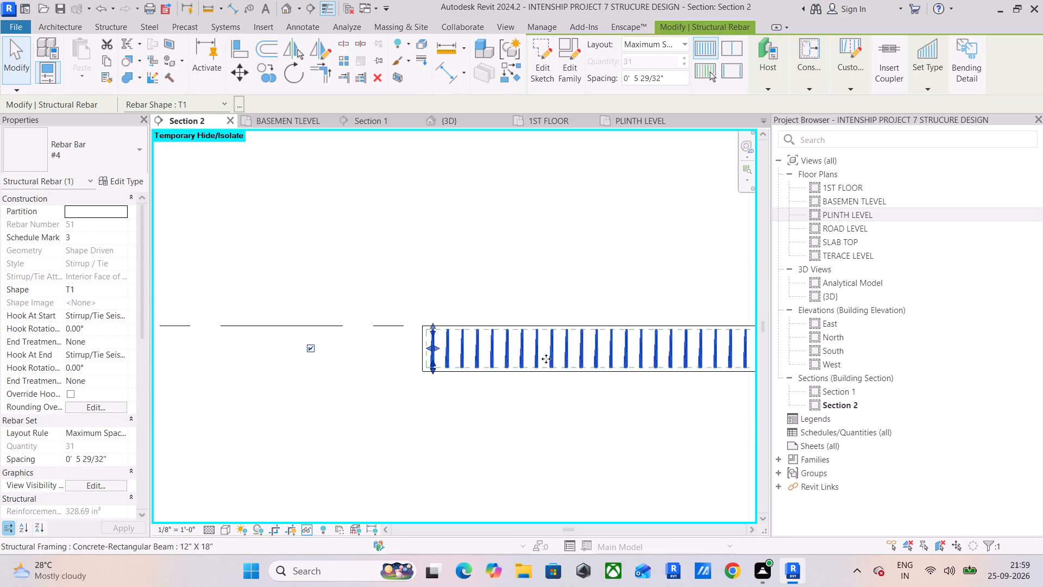
middle_click_drag(546, 359, 188, 352)
scroll(434, 357, "down", 2)
scroll(488, 343, "up", 15)
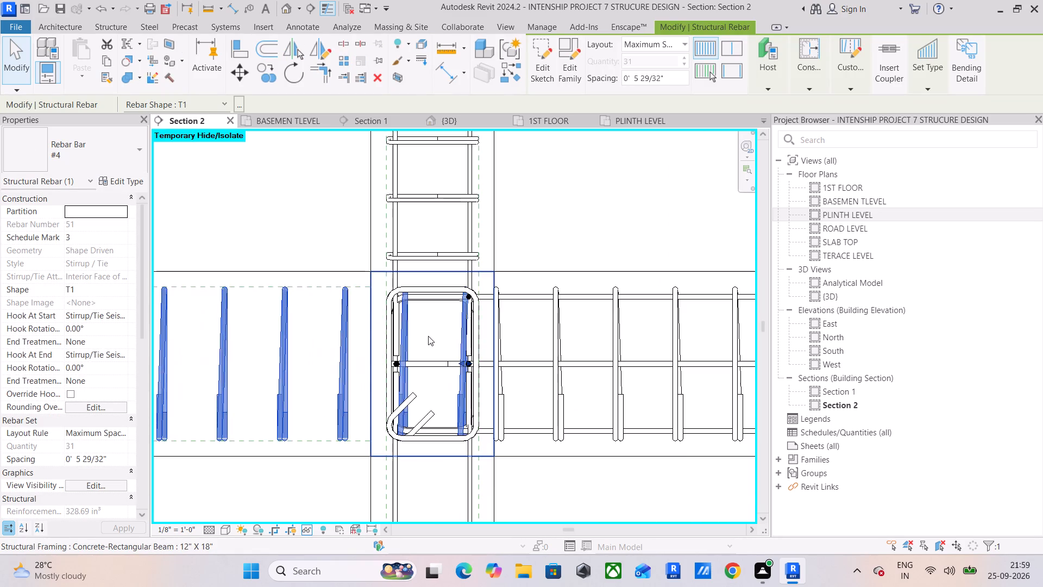
left_click(433, 335)
left_click(558, 220)
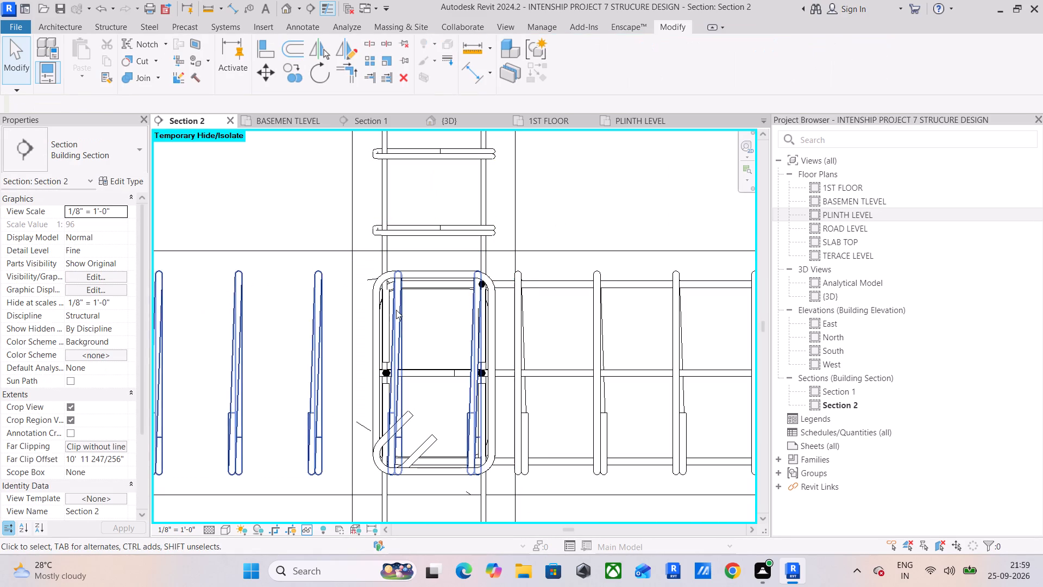
scroll(396, 310, "up", 6)
scroll(367, 277, "up", 8)
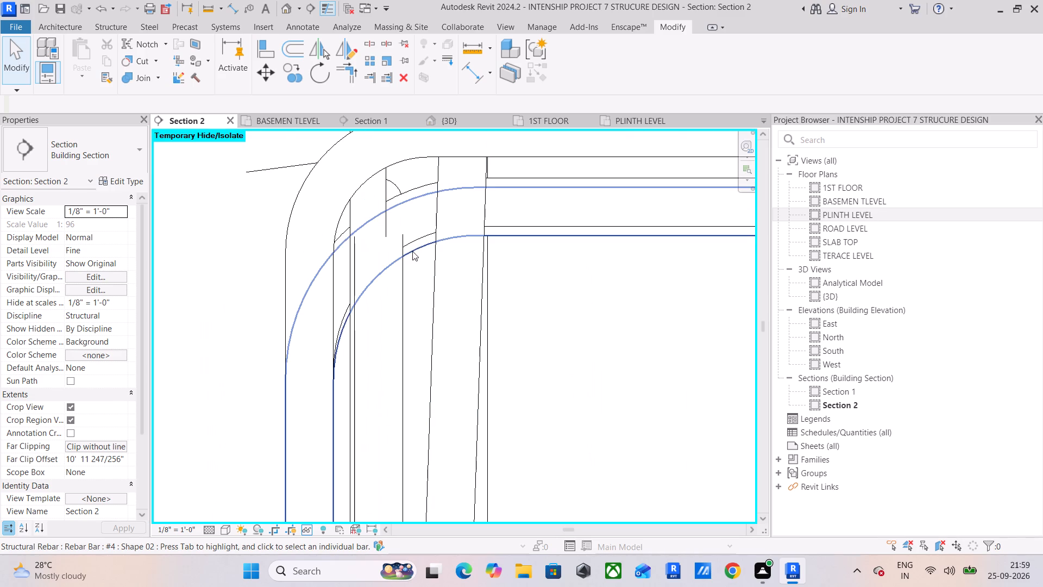
left_click(413, 251)
scroll(408, 255, "down", 10)
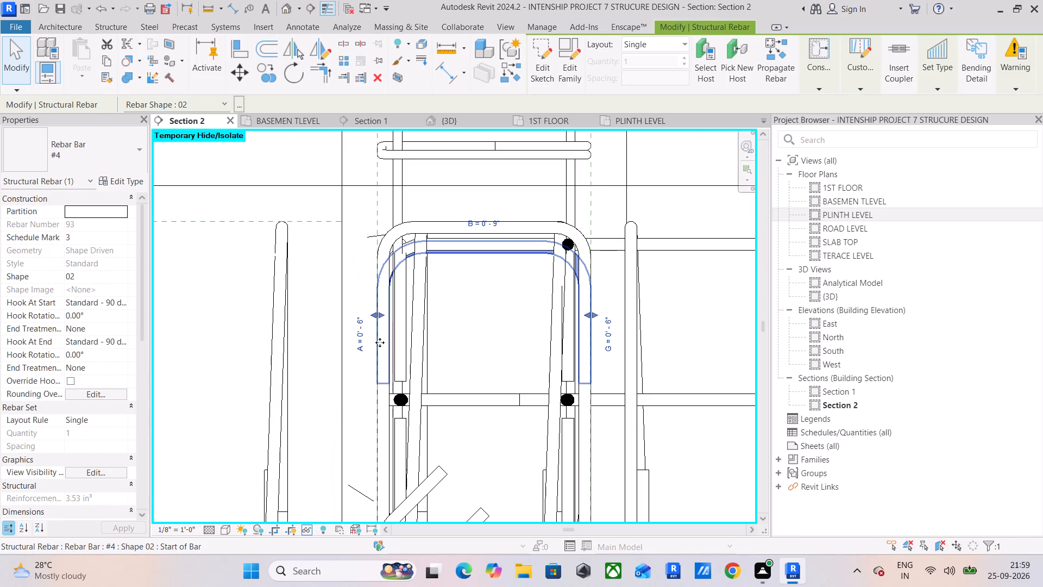
left_click_drag(373, 311, 190, 315)
scroll(190, 315, "down", 3)
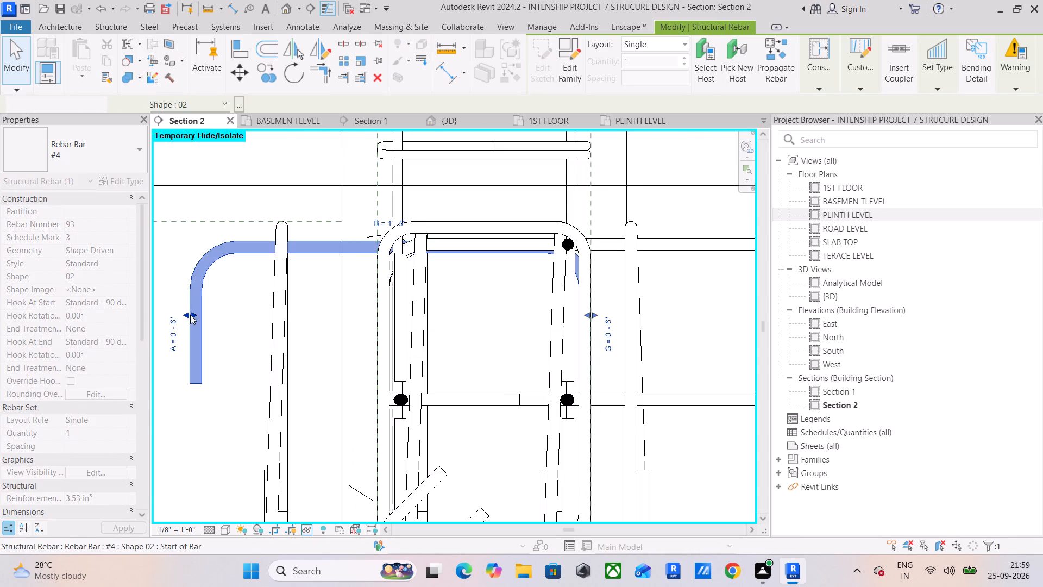
scroll(190, 315, "down", 2)
middle_click_drag(231, 326, 488, 319)
scroll(496, 317, "down", 6)
left_click_drag(471, 313, 359, 322)
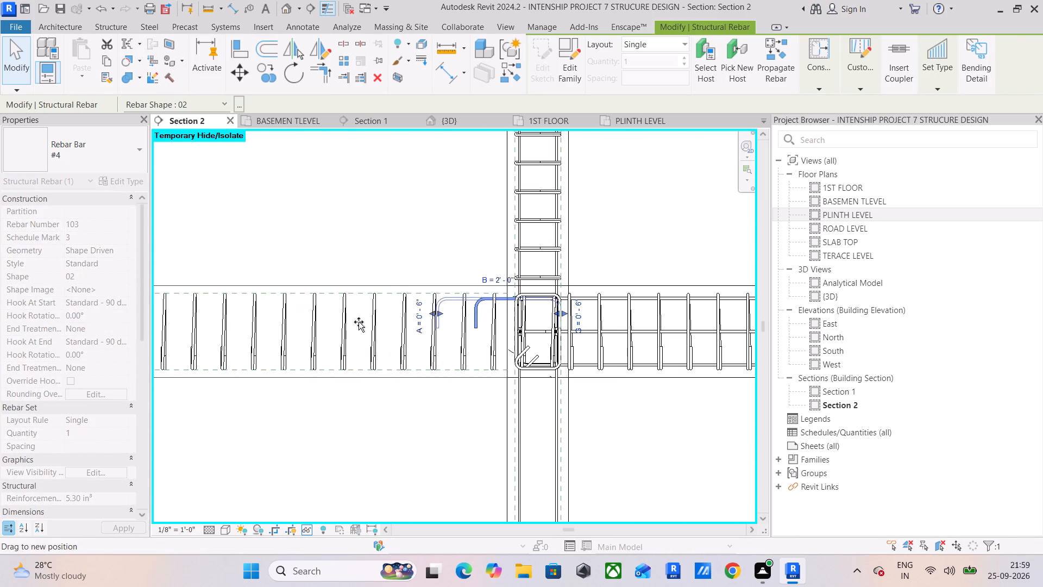
left_click_drag(359, 322, 223, 322)
scroll(221, 326, "down", 4)
middle_click_drag(227, 333, 678, 337)
scroll(678, 337, "up", 1)
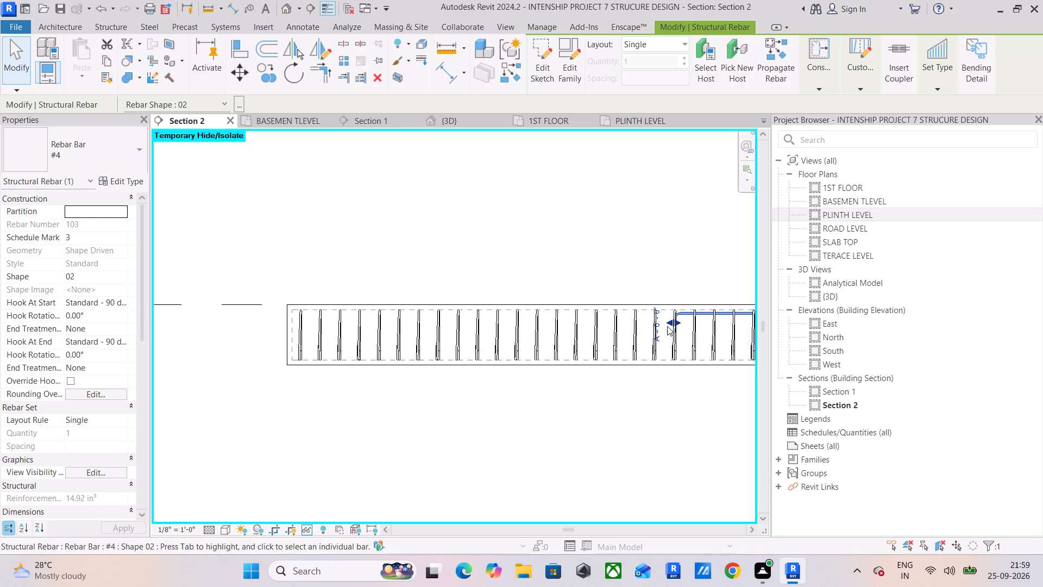
left_click_drag(668, 325, 297, 328)
scroll(297, 328, "up", 16)
left_click_drag(299, 298, 277, 298)
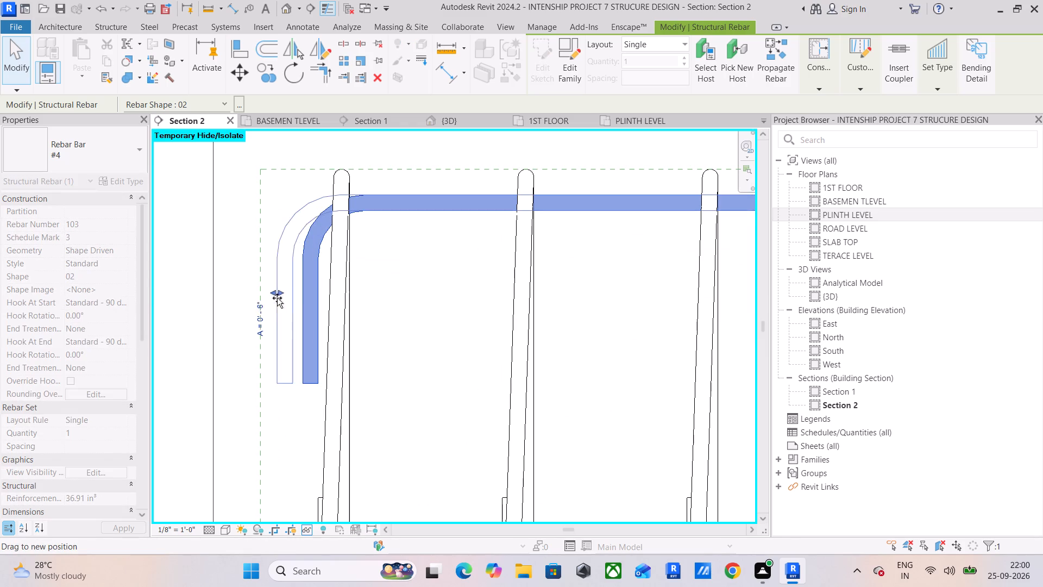
left_click_drag(277, 298, 267, 301)
Extend the second short #4 Shape 02 hooked bar at the joint to the same free-end cover line of the projecting beam.
scroll(301, 334, "down", 12)
middle_click_drag(617, 372, 111, 369)
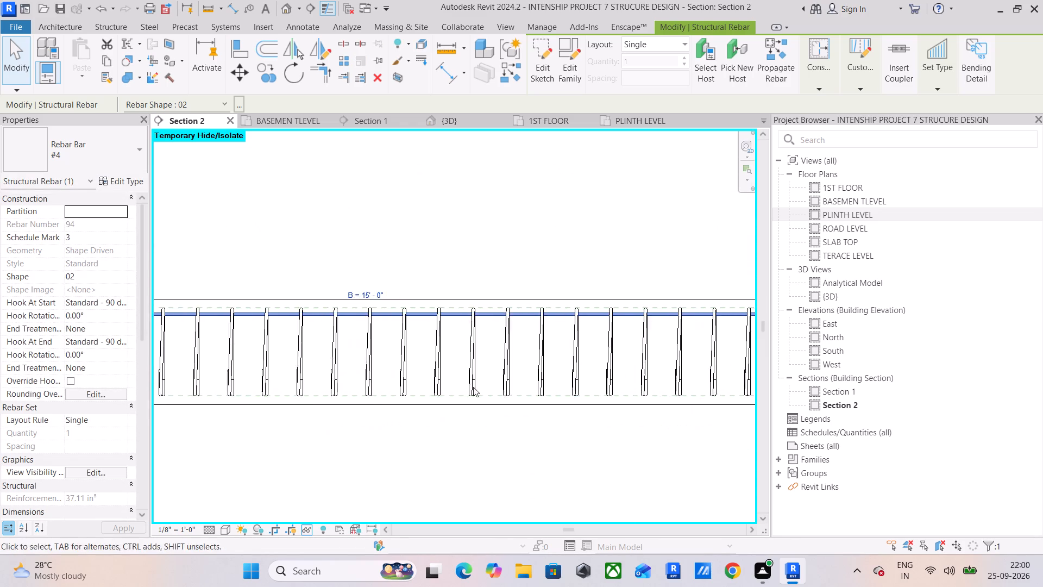
scroll(480, 388, "down", 9)
middle_click_drag(565, 383, 275, 356)
scroll(349, 334, "up", 10)
middle_click_drag(315, 336, 325, 336)
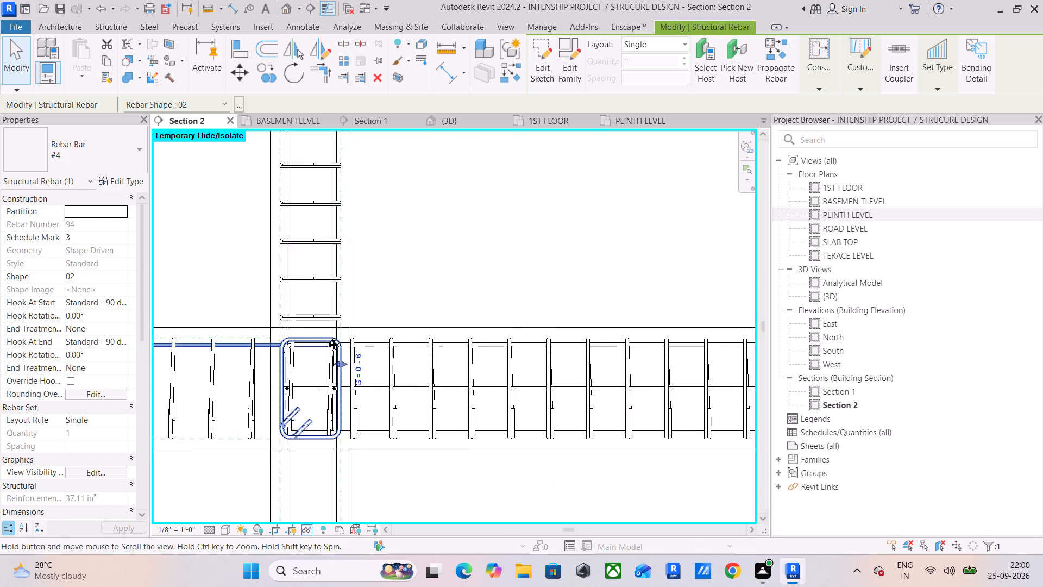
middle_click_drag(325, 336, 536, 327)
scroll(531, 340, "up", 5)
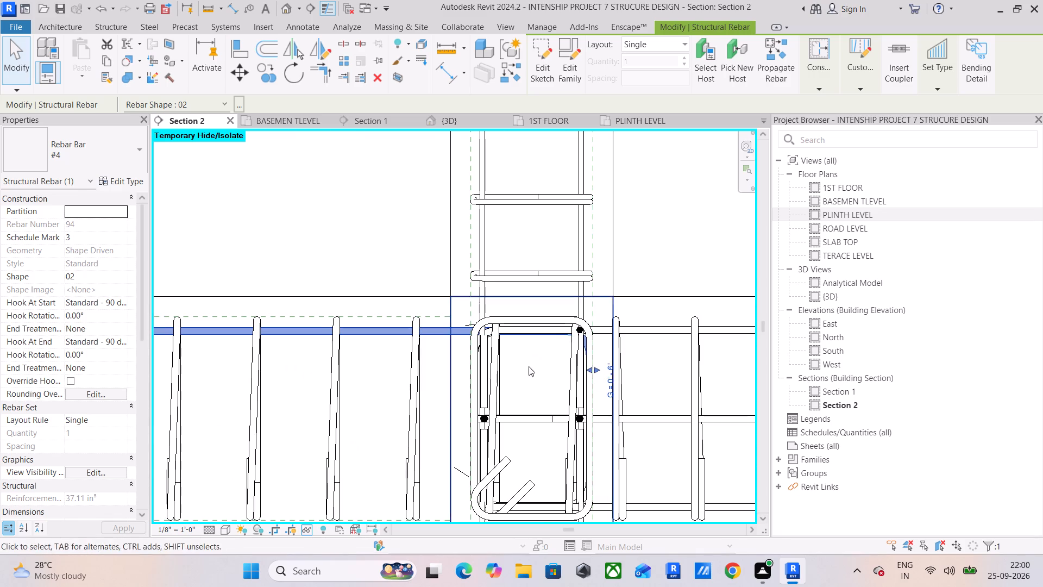
left_click(431, 375)
scroll(479, 339, "up", 6)
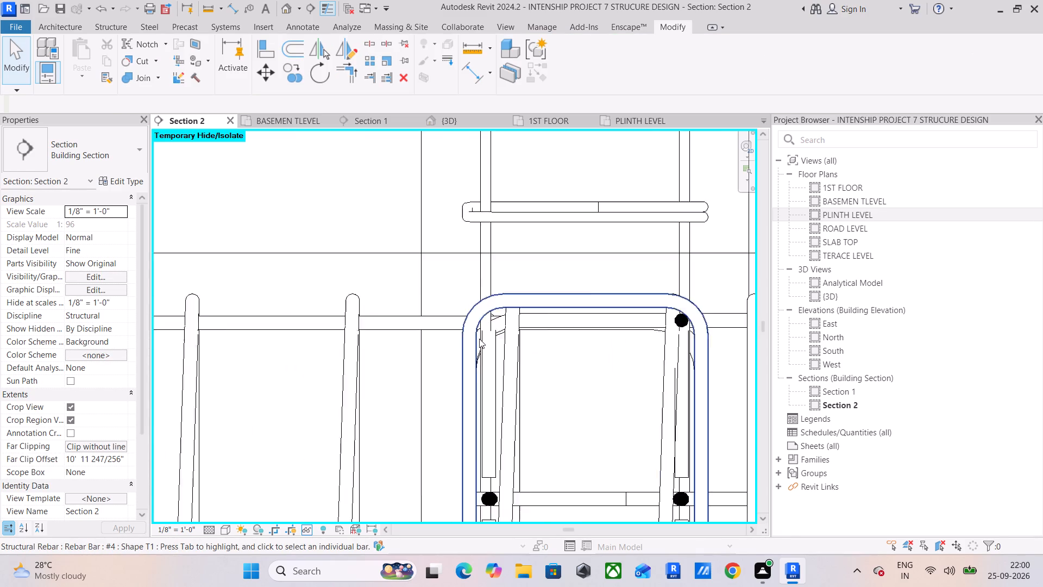
scroll(479, 339, "up", 8)
left_click(522, 335)
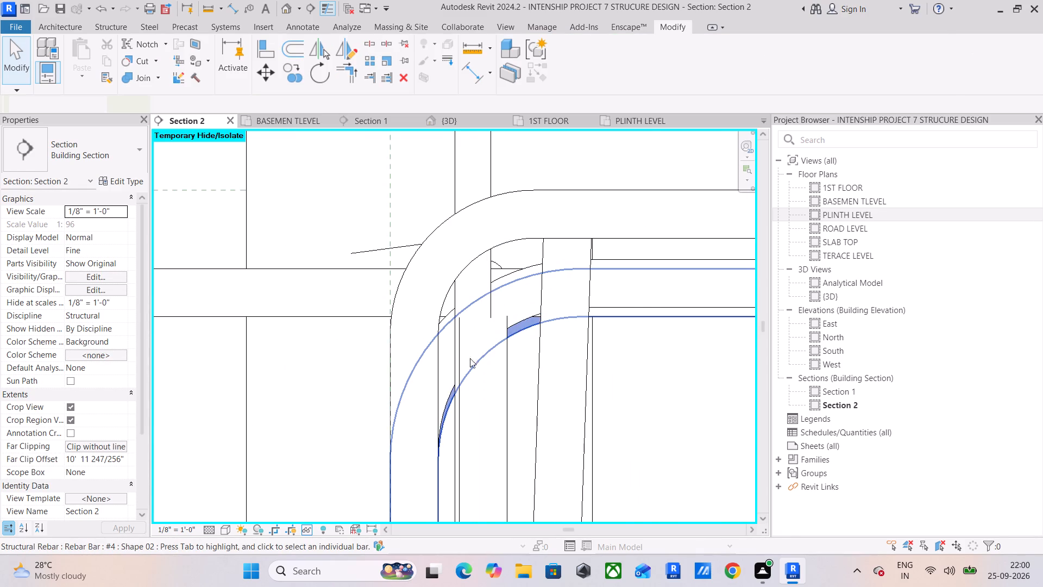
scroll(462, 374, "down", 11)
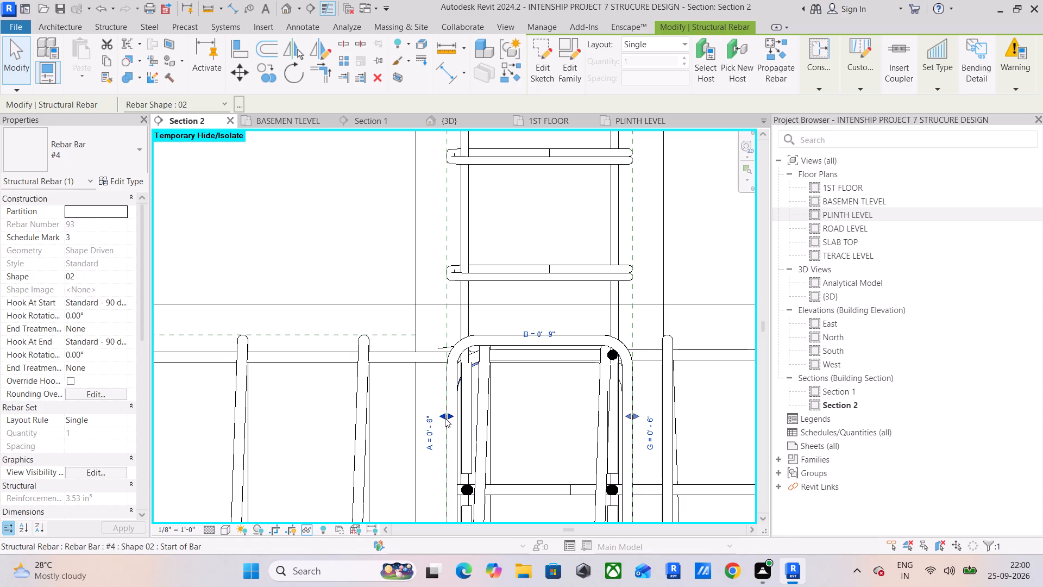
left_click_drag(441, 417, 217, 440)
scroll(217, 440, "down", 6)
middle_click_drag(217, 440, 549, 434)
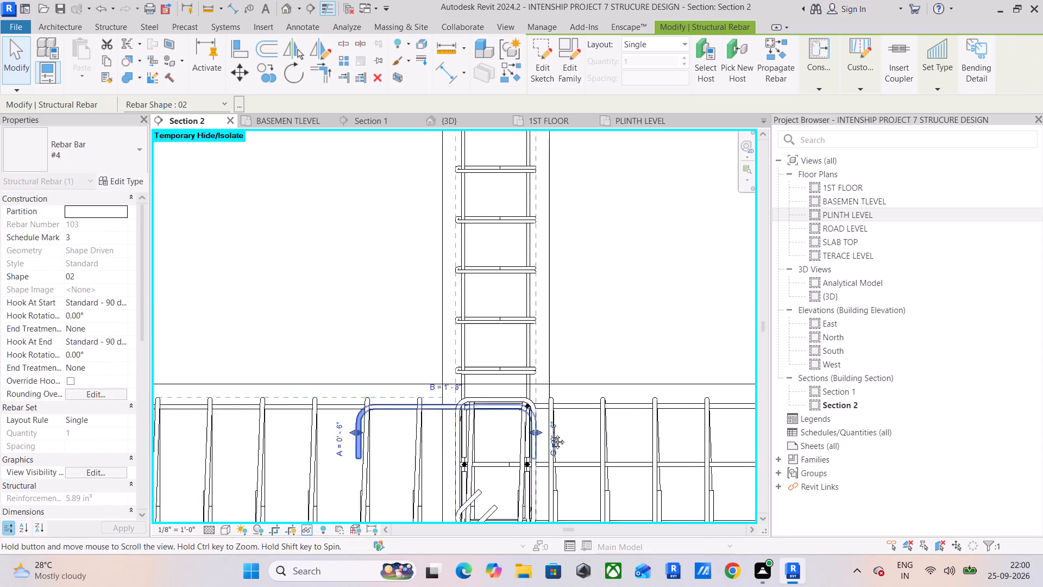
middle_click_drag(549, 434, 771, 400)
middle_click_drag(679, 402, 464, 407)
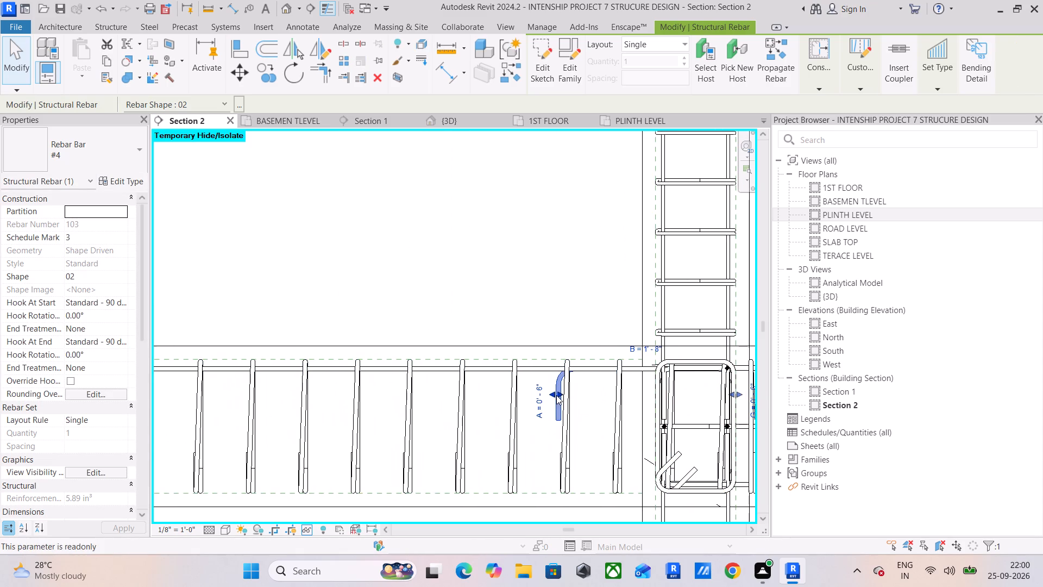
left_click_drag(555, 395, 205, 405)
scroll(205, 405, "down", 6)
middle_click_drag(224, 413, 751, 419)
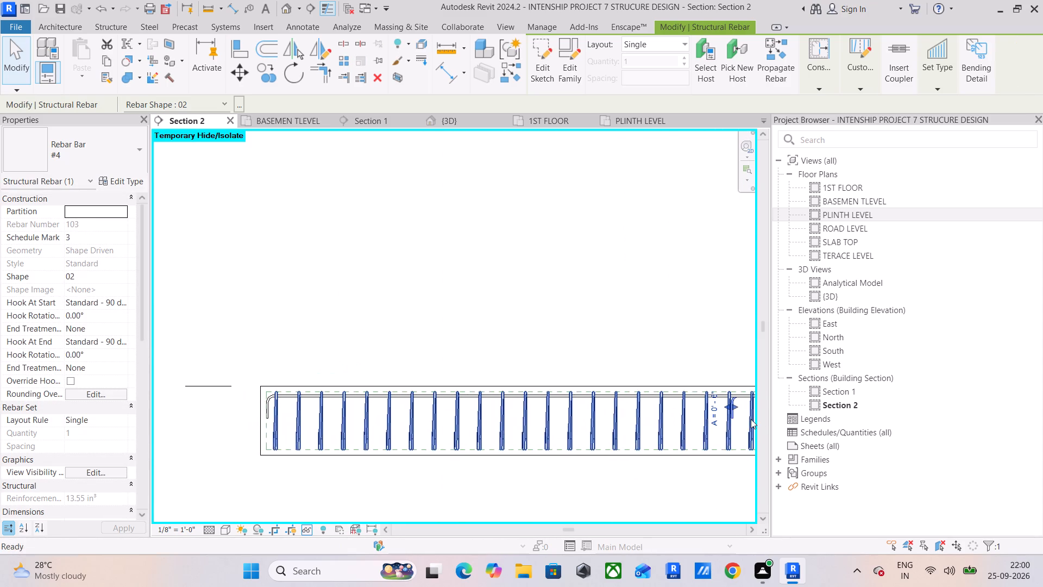
left_click_drag(722, 408, 285, 419)
scroll(285, 419, "up", 12)
scroll(284, 415, "down", 1)
middle_click_drag(284, 415, 600, 452)
scroll(607, 438, "up", 5)
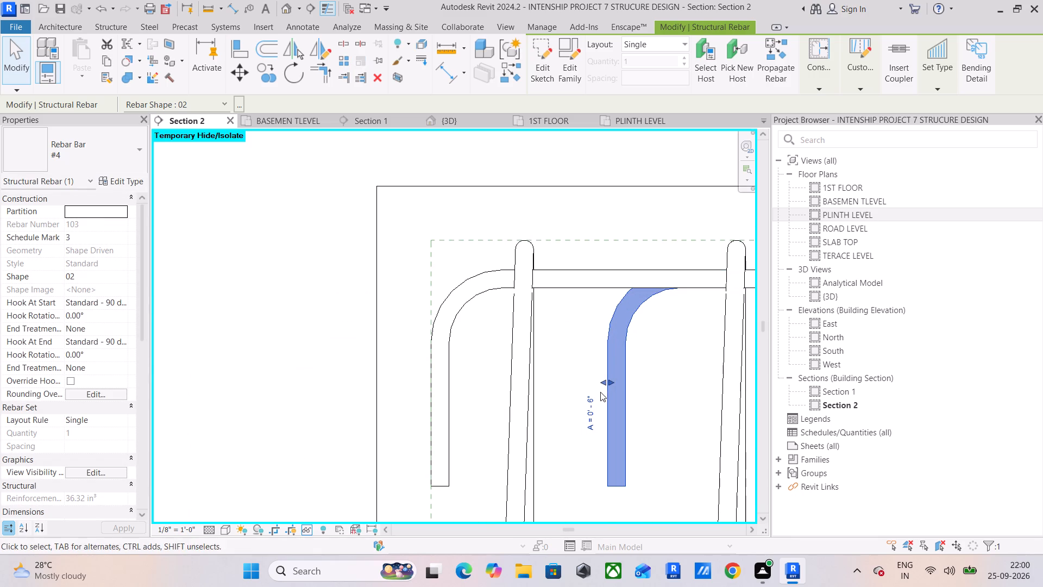
left_click_drag(604, 382, 438, 409)
Pull the joint end of the adjoining beam's long straight #4 mid-height bar back from the column's outer cover to inside the joint.
scroll(528, 404, "down", 7)
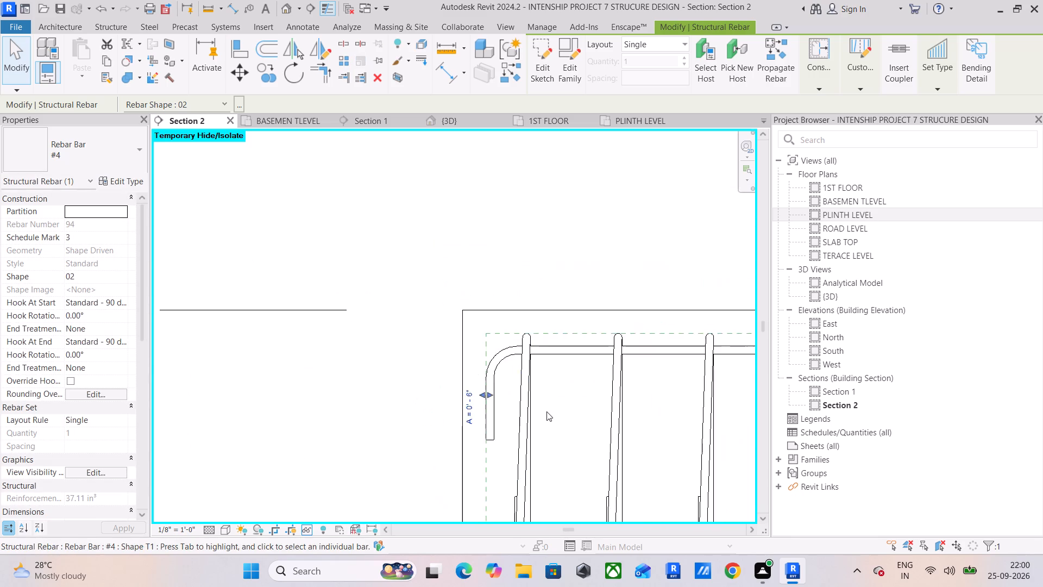
scroll(546, 411, "down", 11)
middle_click_drag(699, 422, 292, 399)
scroll(467, 399, "down", 4)
middle_click_drag(533, 409, 321, 384)
scroll(444, 376, "up", 4)
scroll(357, 363, "up", 10)
scroll(400, 390, "up", 5)
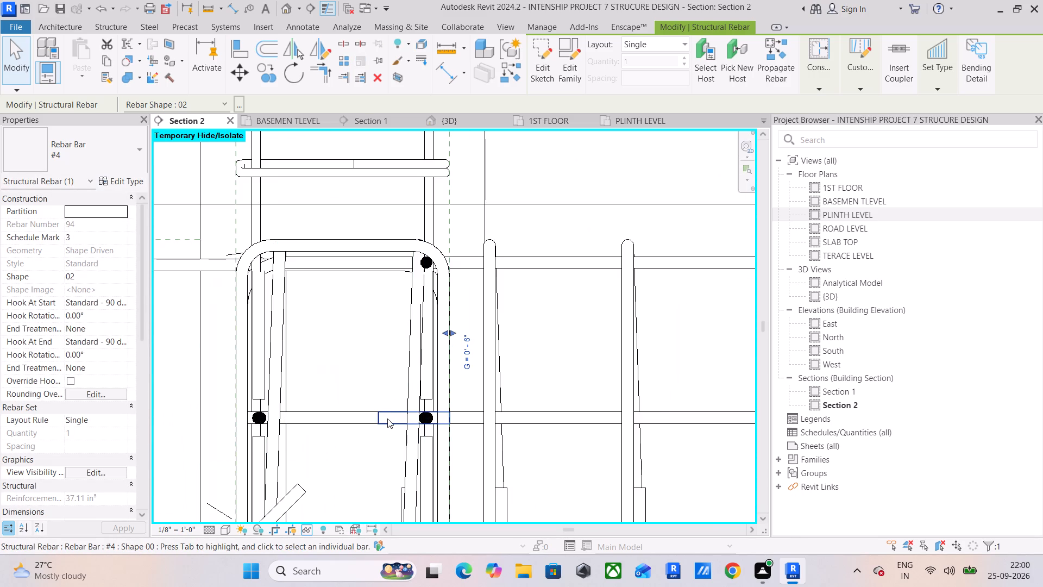
left_click(387, 419)
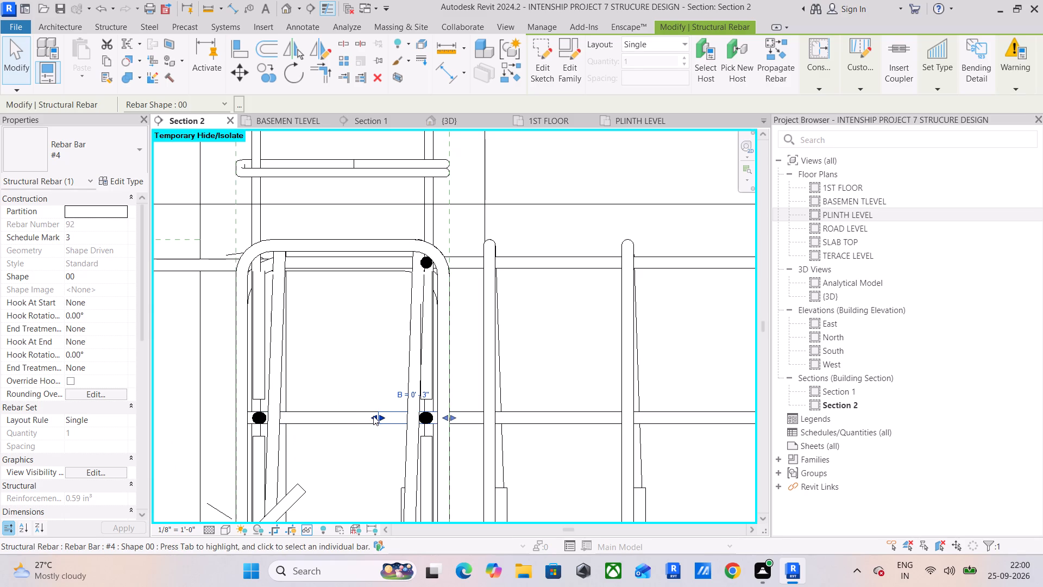
left_click(345, 419)
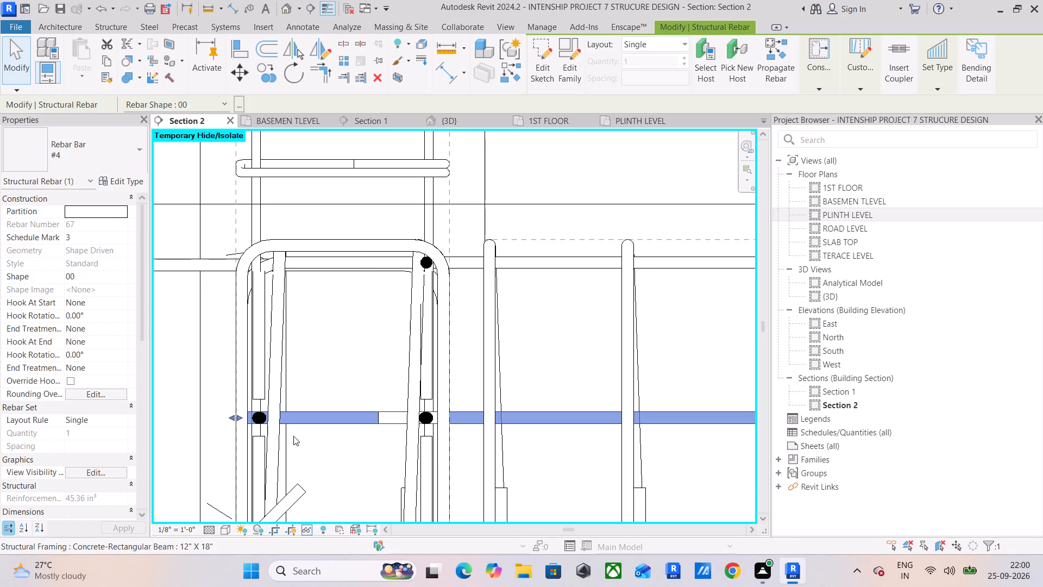
left_click_drag(238, 421, 344, 428)
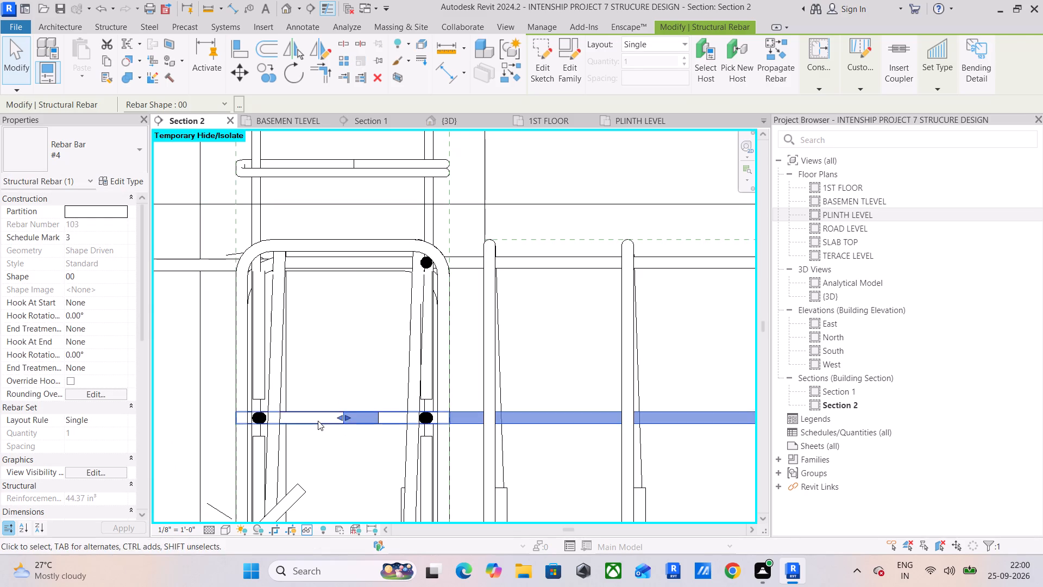
Extend the short straight #4 mid-height bar in the joint through the projecting basement beam to its free-end cover.
left_click(318, 421)
scroll(328, 448, "down", 3)
middle_click_drag(328, 448, 639, 424)
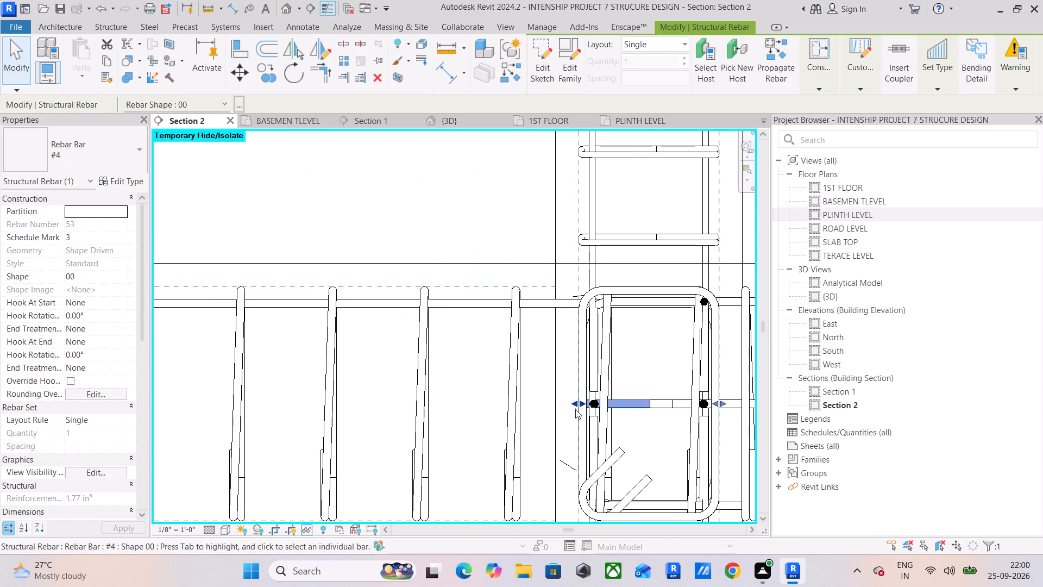
left_click_drag(575, 406, 223, 426)
scroll(223, 426, "down", 5)
middle_click_drag(223, 426, 655, 418)
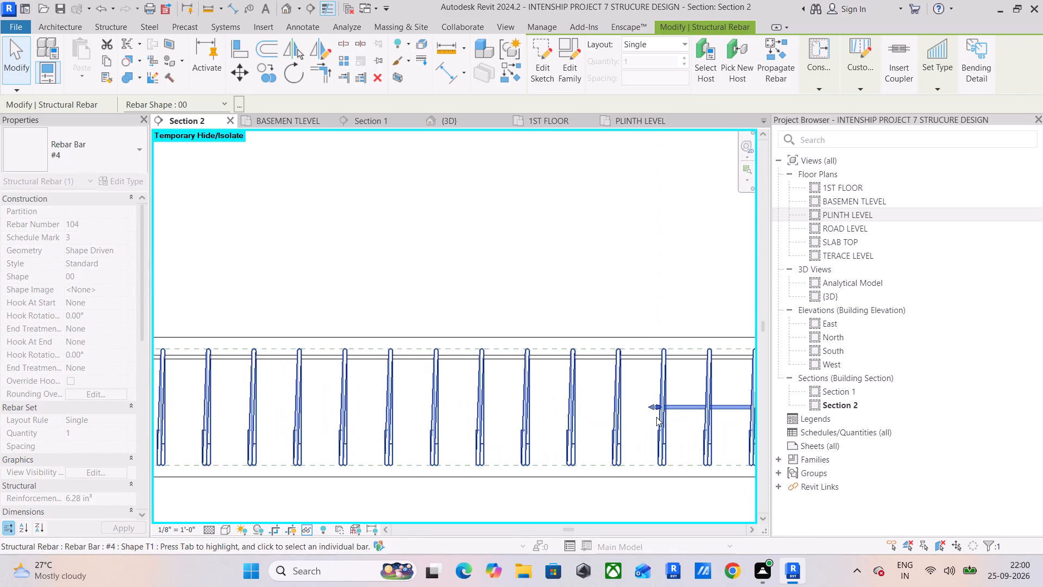
left_click_drag(651, 408, 162, 419)
middle_click_drag(274, 435, 734, 441)
scroll(618, 428, "down", 5)
left_click_drag(614, 422, 383, 428)
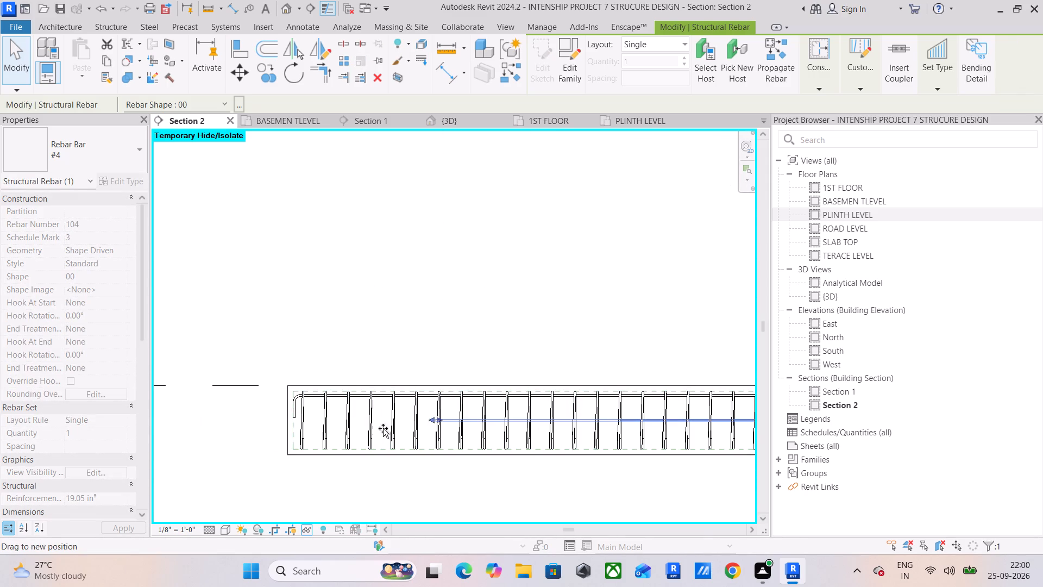
left_click_drag(383, 428, 298, 429)
scroll(293, 417, "up", 10)
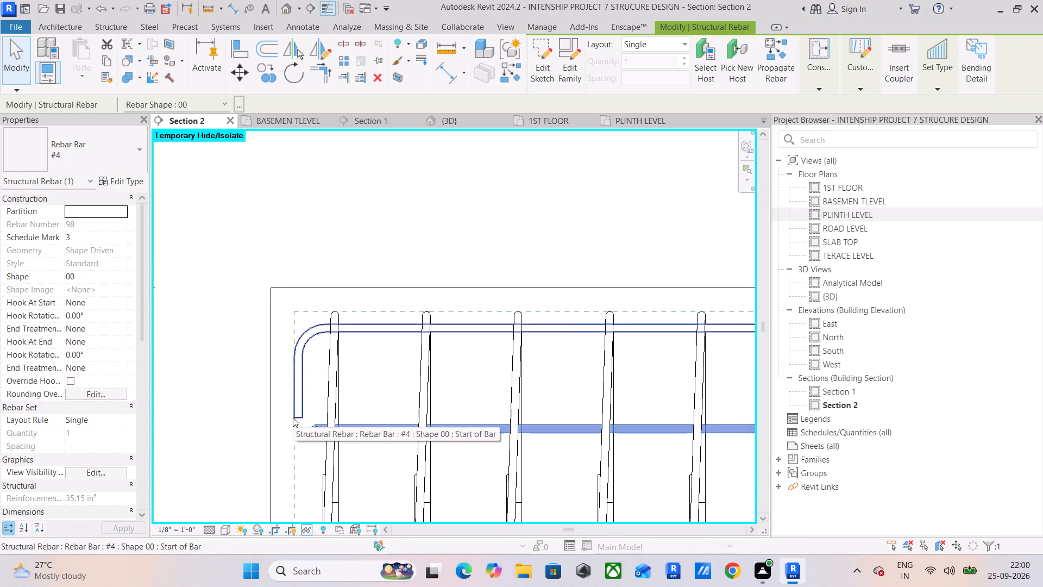
scroll(293, 417, "up", 6)
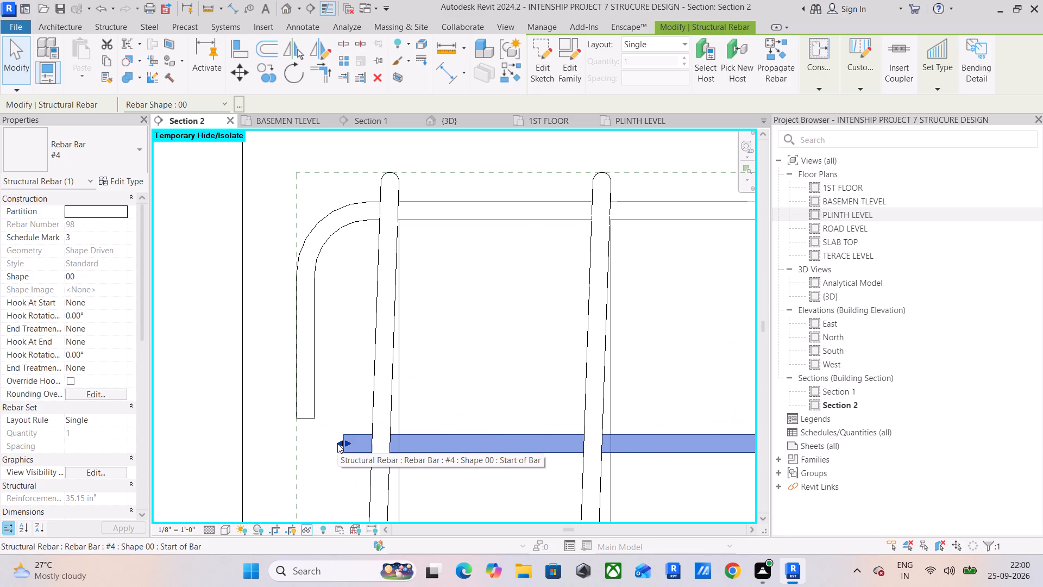
left_click_drag(338, 443, 300, 448)
Extend the other short straight #4 mid-height bar from the joint through the projecting basement beam to its free-end cover line.
scroll(320, 452, "down", 8)
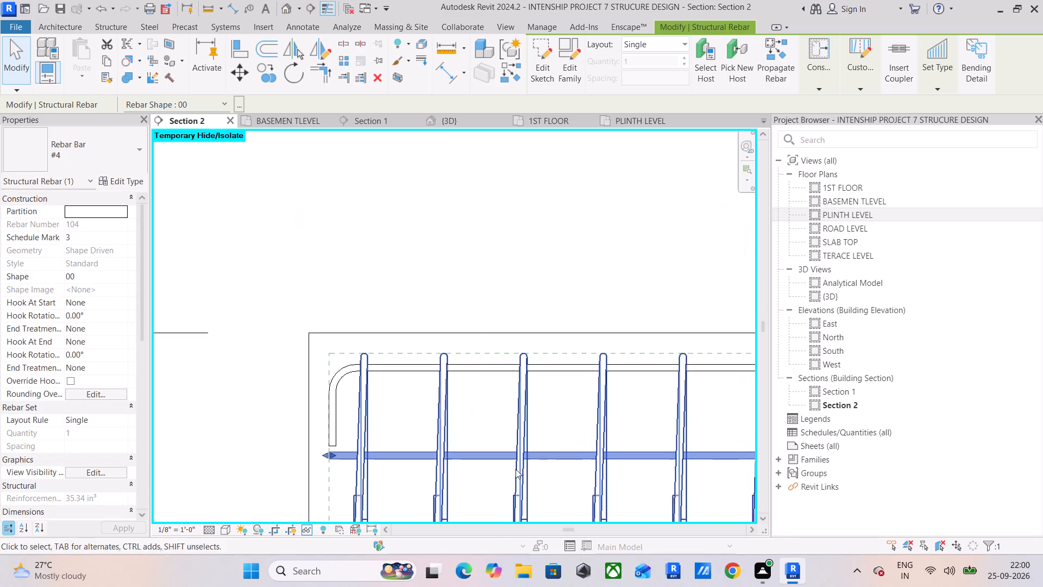
scroll(516, 469, "down", 5)
middle_click_drag(582, 448, 190, 389)
scroll(482, 415, "down", 5)
middle_click_drag(572, 414, 198, 416)
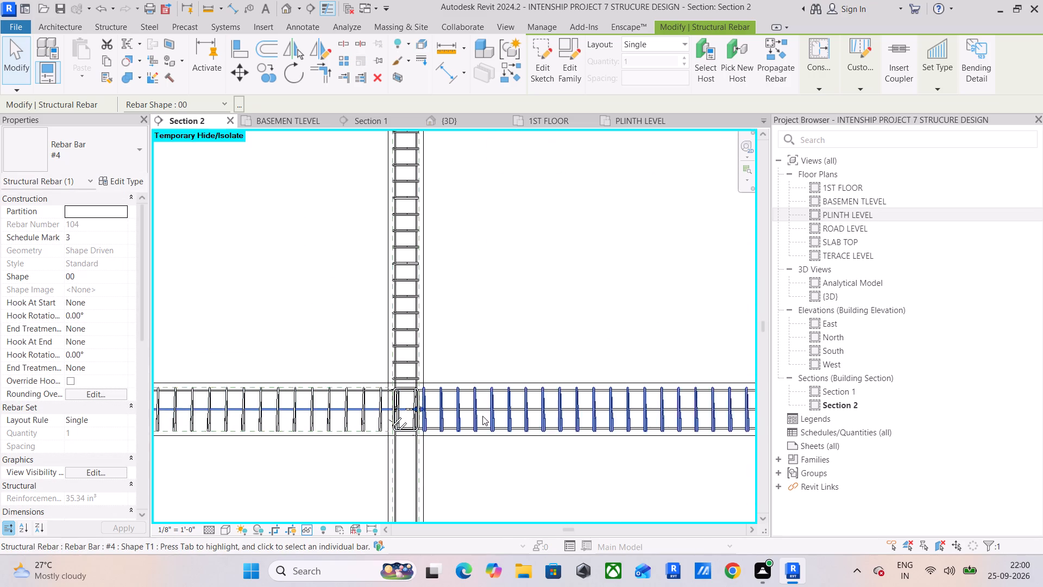
scroll(429, 401, "up", 15)
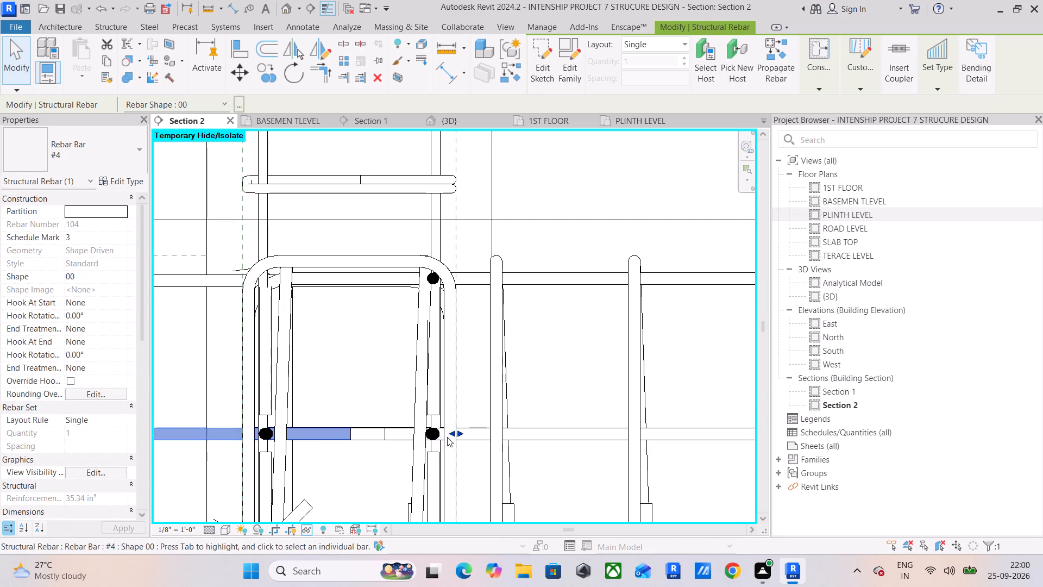
left_click(388, 469)
left_click(401, 438)
scroll(365, 449, "down", 2)
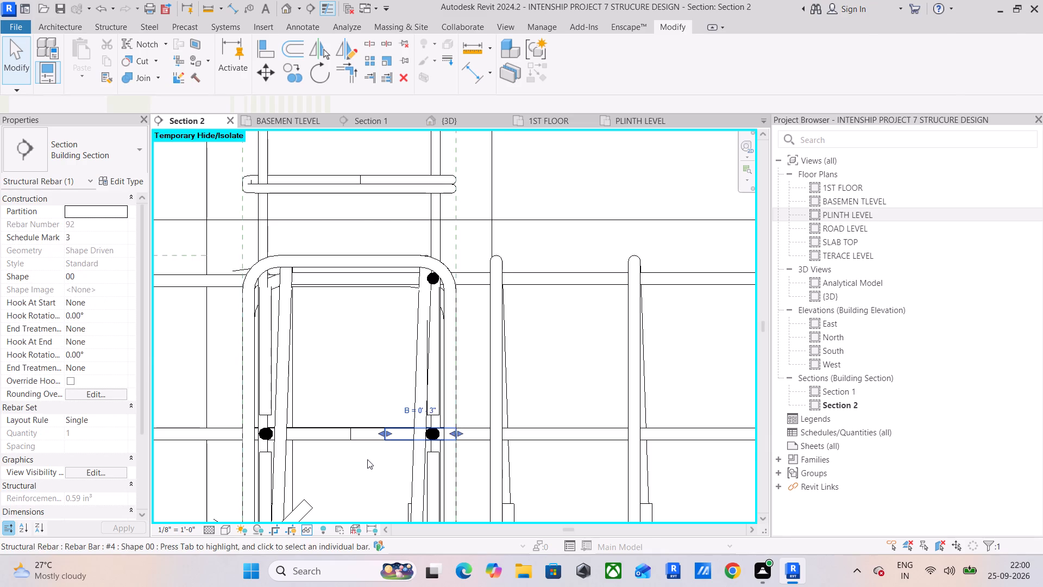
scroll(367, 459, "down", 4)
left_click_drag(370, 451, 362, 466)
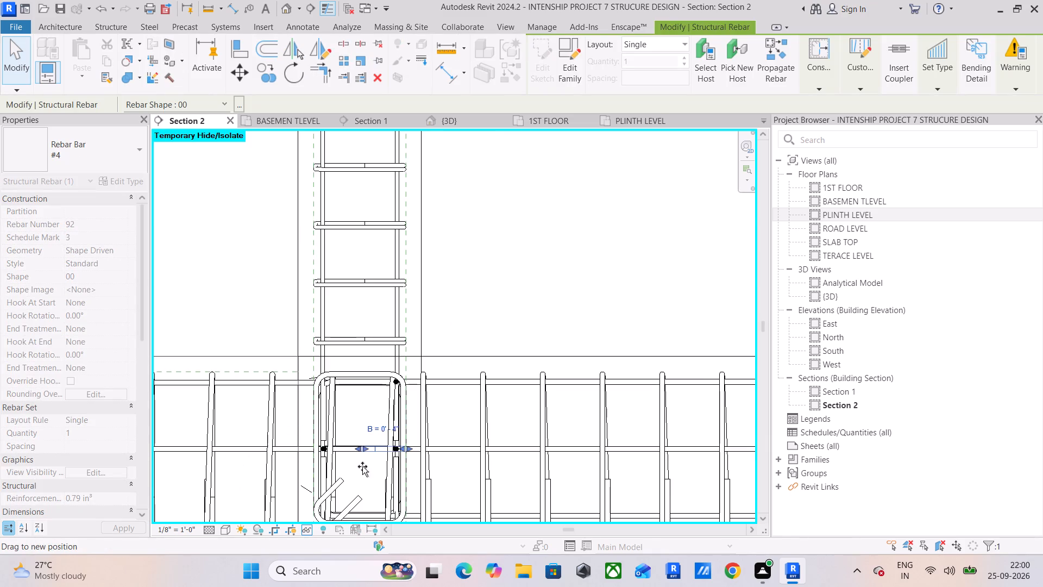
left_click_drag(362, 466, 374, 466)
scroll(357, 446, "up", 6)
left_click(374, 452)
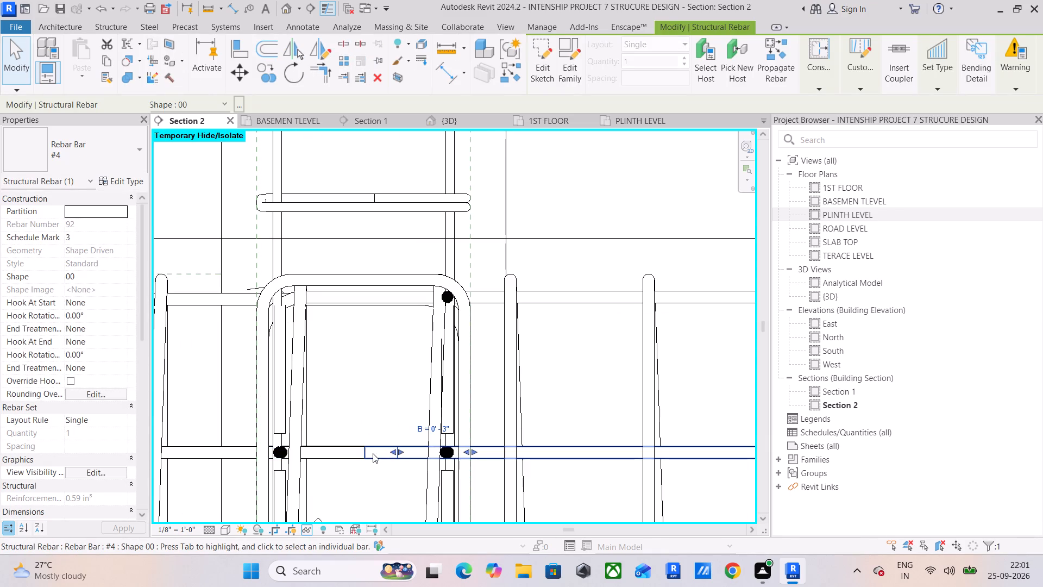
left_click_drag(359, 451, 256, 461)
left_click(410, 454)
left_click(382, 493)
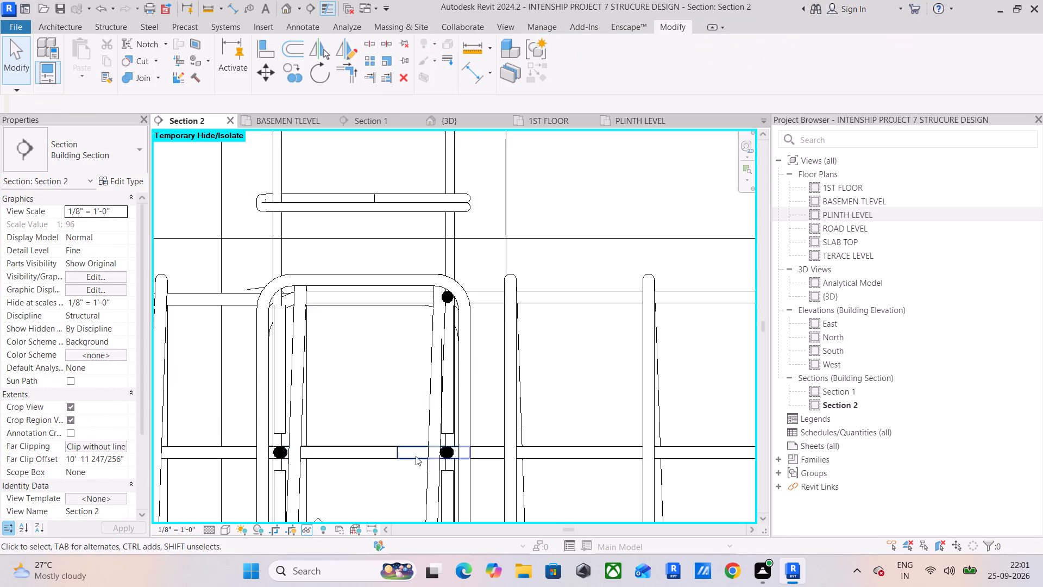
left_click(417, 453)
left_click(392, 479)
left_click(400, 455)
scroll(400, 455, "down", 9)
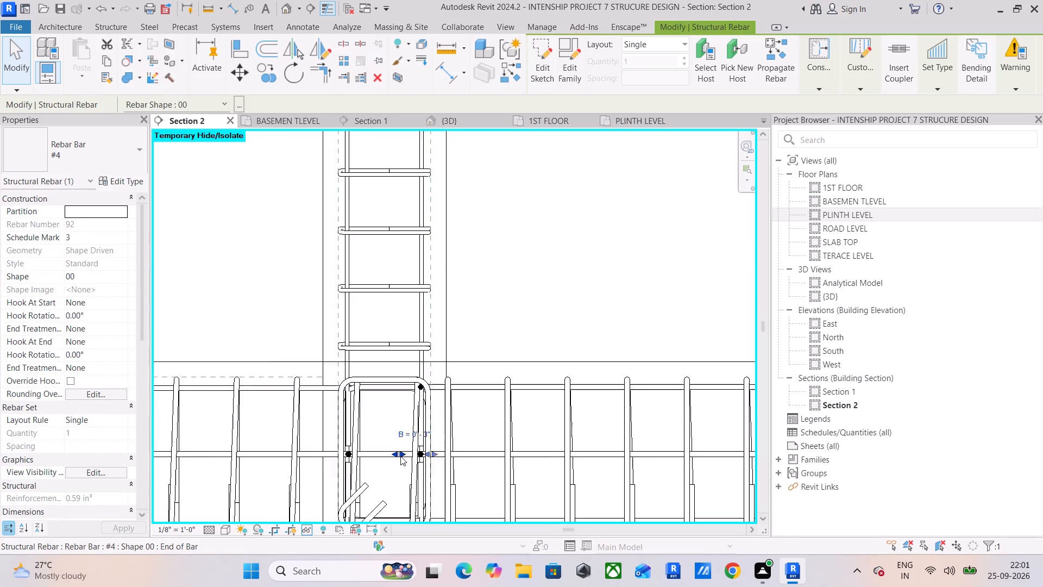
scroll(400, 456, "down", 3)
middle_click_drag(400, 456, 688, 422)
left_click_drag(682, 423, 309, 433)
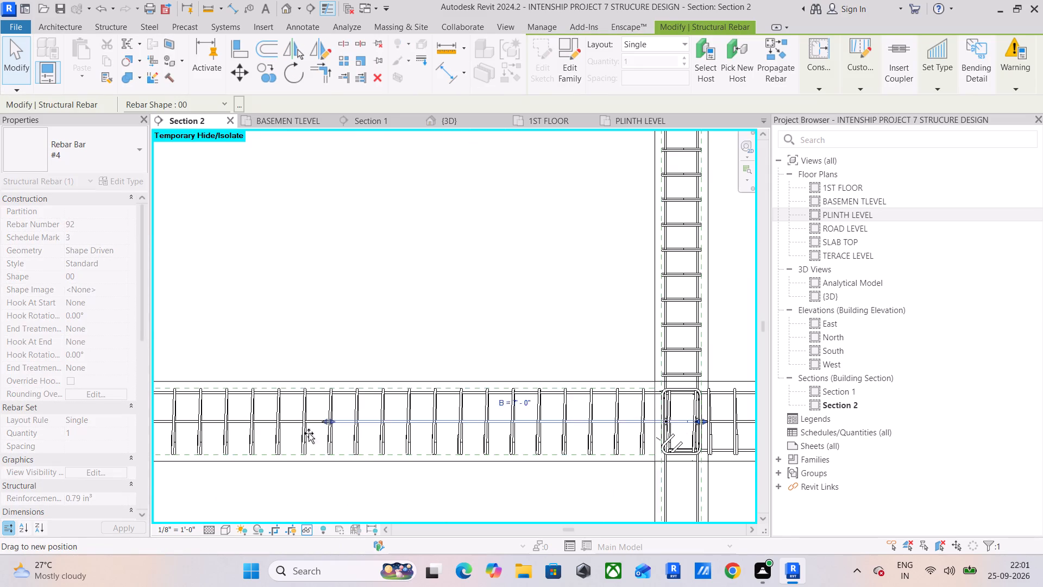
left_click_drag(309, 433, 218, 433)
scroll(218, 433, "down", 5)
middle_click_drag(218, 433, 642, 448)
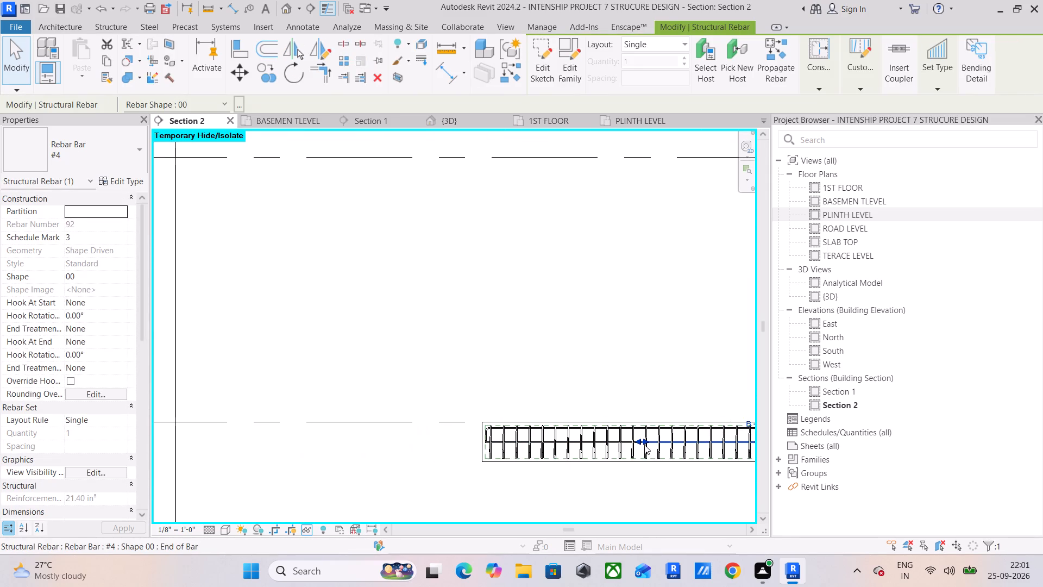
left_click_drag(637, 442, 491, 453)
scroll(491, 453, "up", 11)
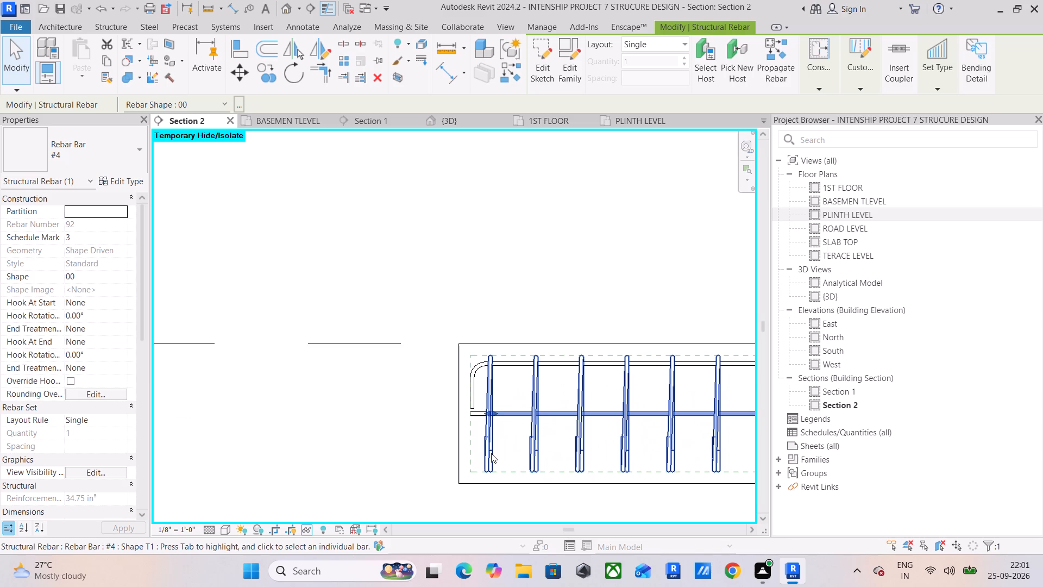
scroll(475, 412, "up", 8)
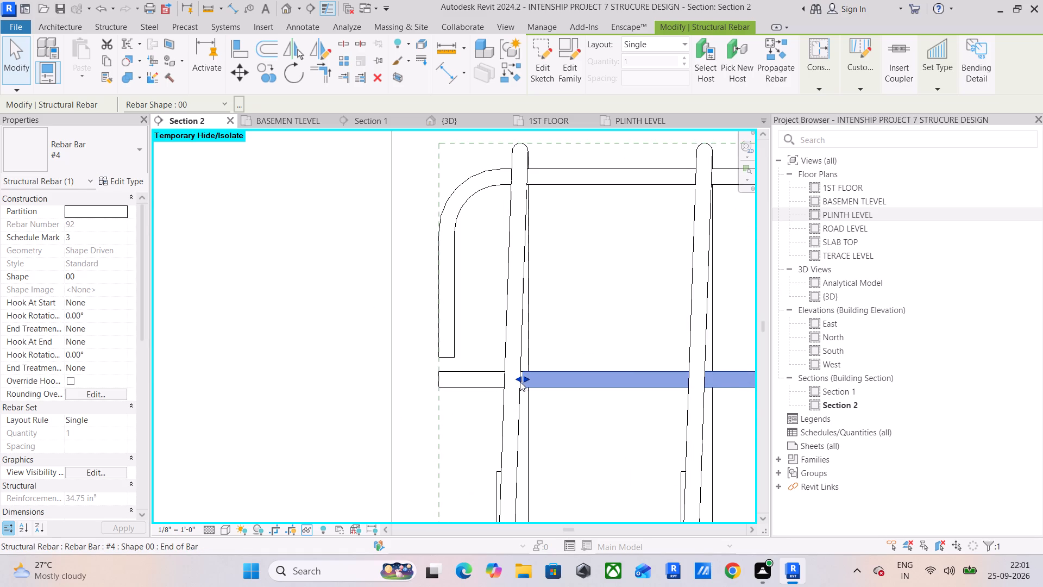
left_click_drag(520, 380, 445, 404)
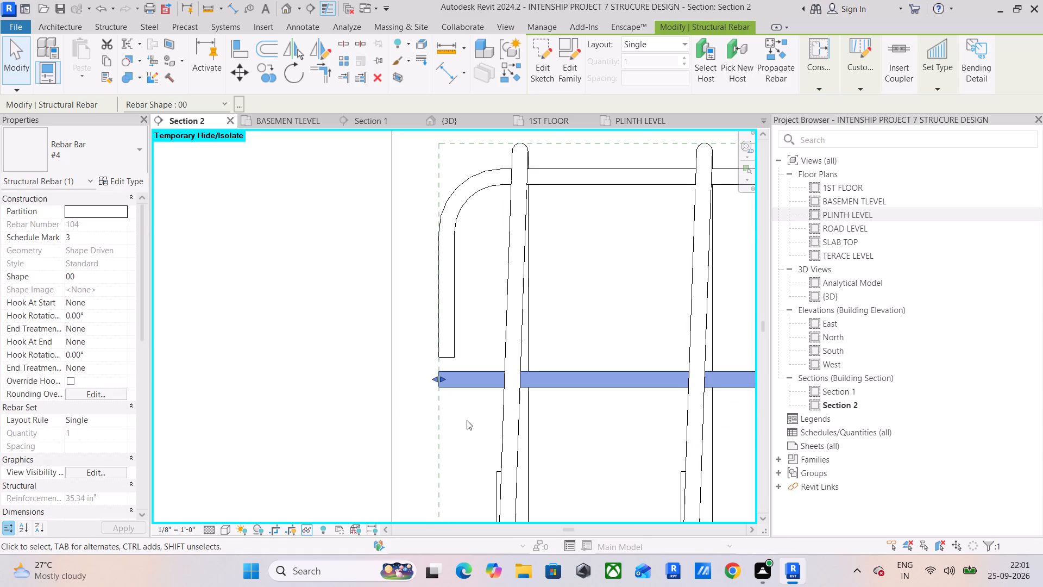
left_click(470, 420)
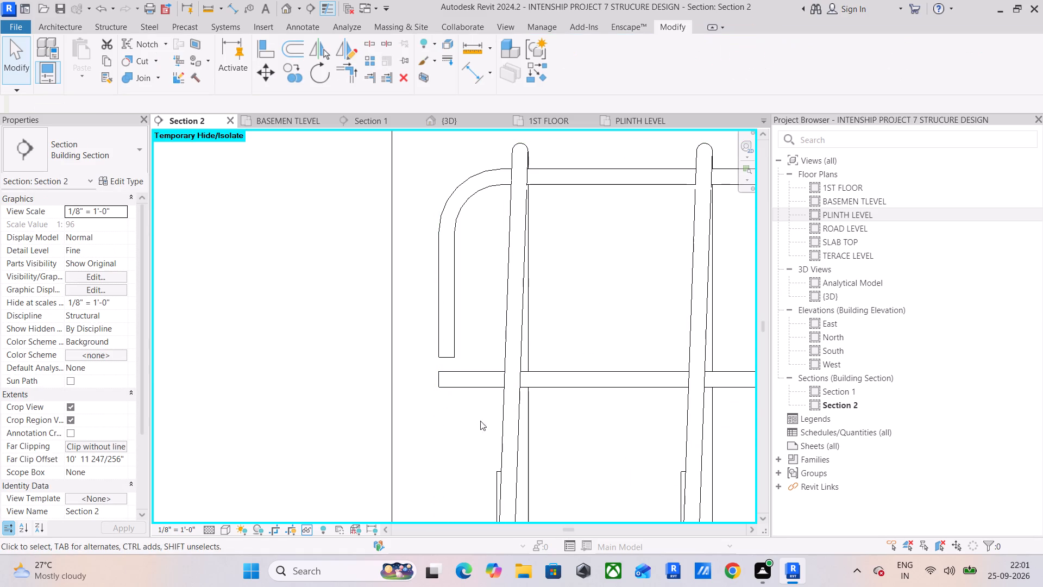
Pull the projecting beam's #4 T1 stirrup set back out of the column joint so its last stirrup sits just outside the joint.
scroll(710, 397, "down", 5)
middle_click_drag(640, 402, 273, 373)
scroll(477, 369, "down", 10)
middle_click_drag(537, 380, 507, 391)
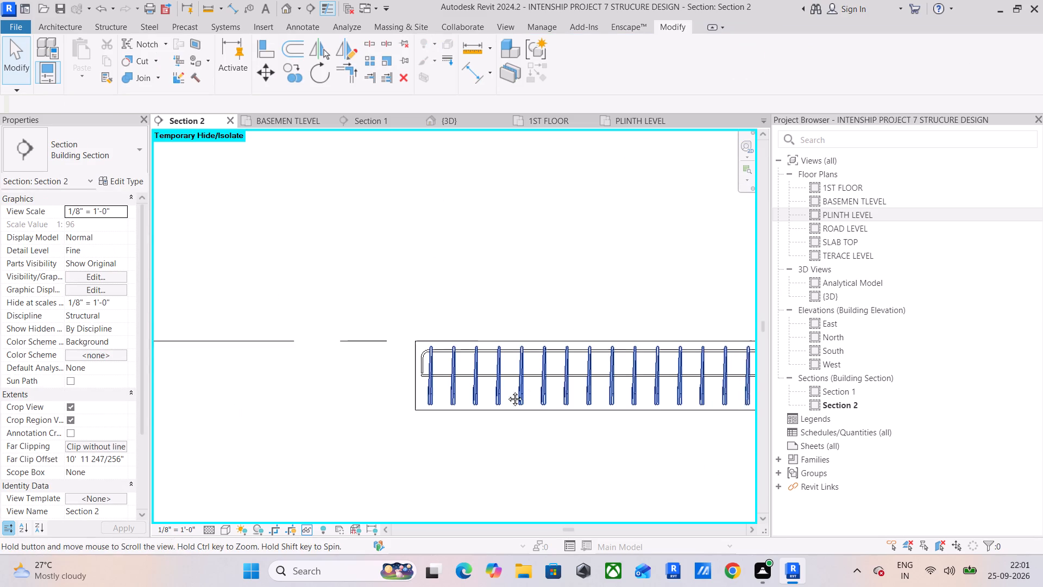
middle_click_drag(507, 391, 224, 383)
scroll(562, 376, "down", 4)
middle_click_drag(667, 389, 361, 386)
scroll(389, 371, "up", 10)
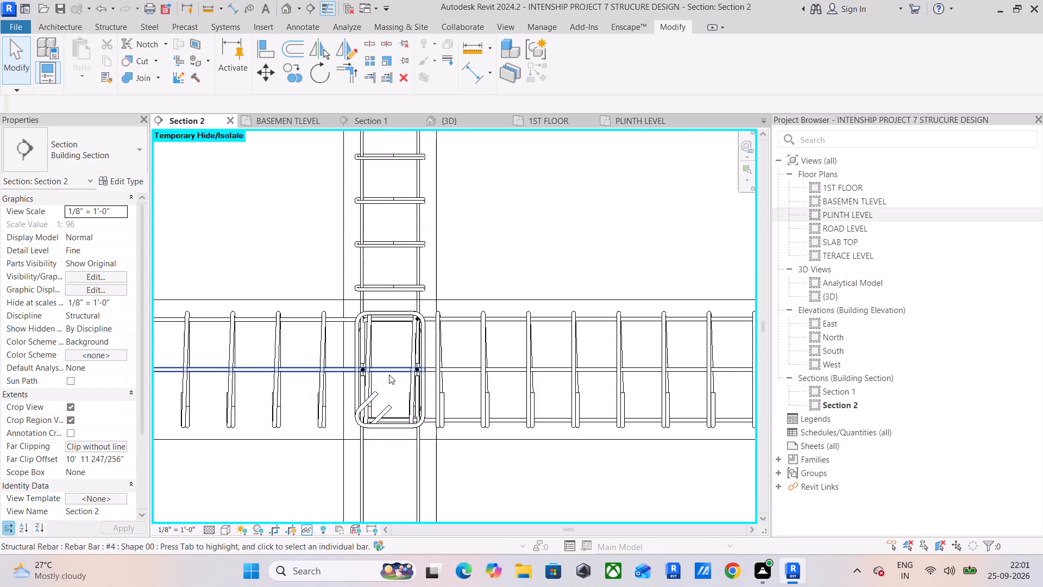
scroll(389, 374, "up", 4)
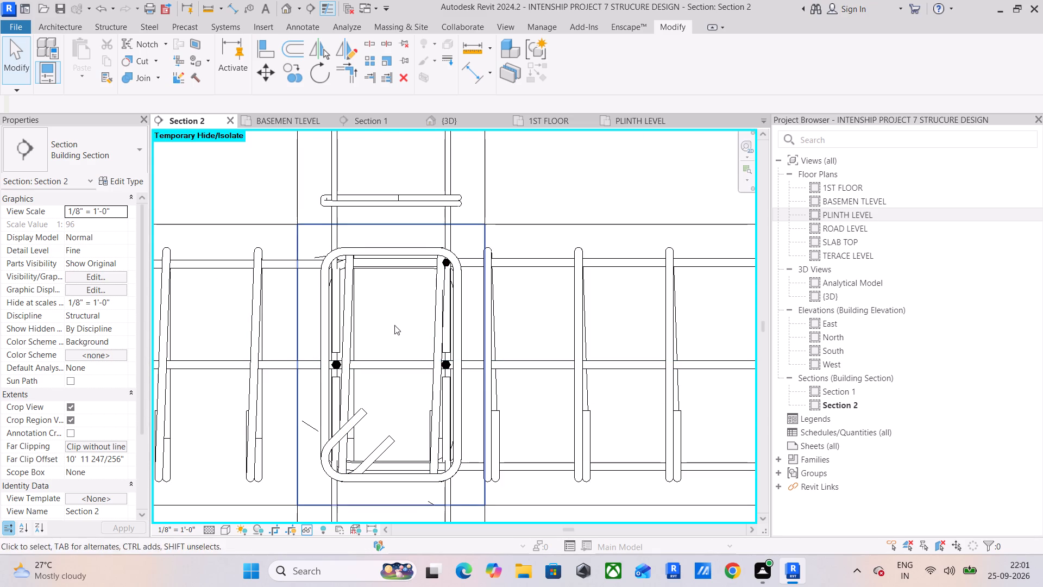
left_click(342, 326)
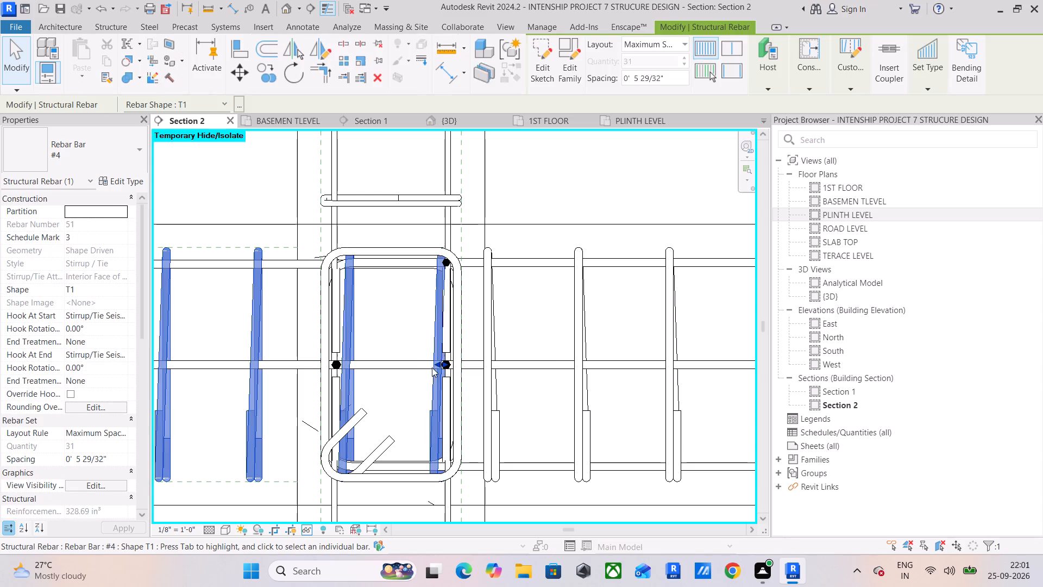
left_click_drag(437, 363, 284, 390)
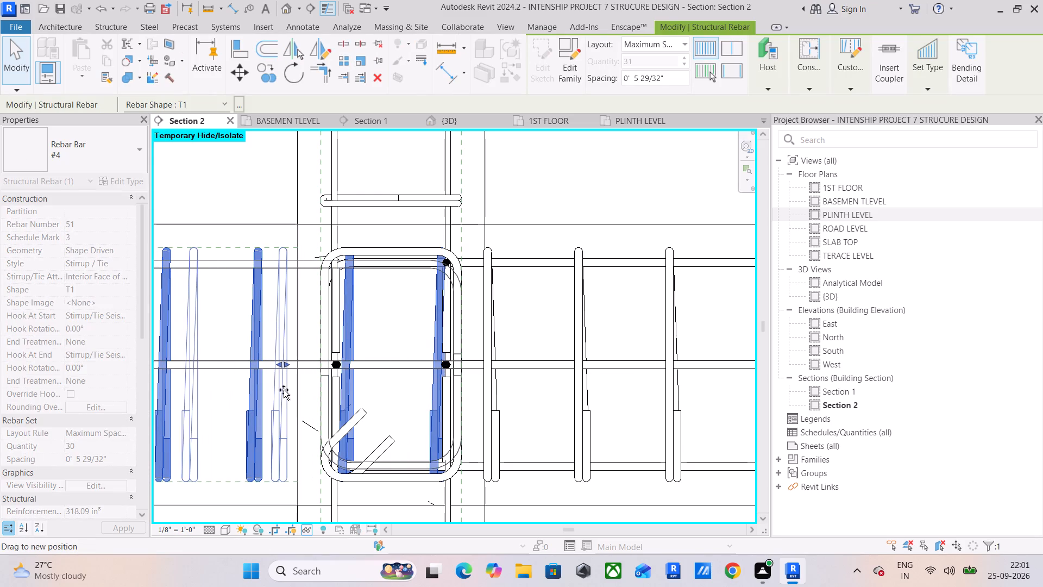
left_click_drag(284, 390, 278, 397)
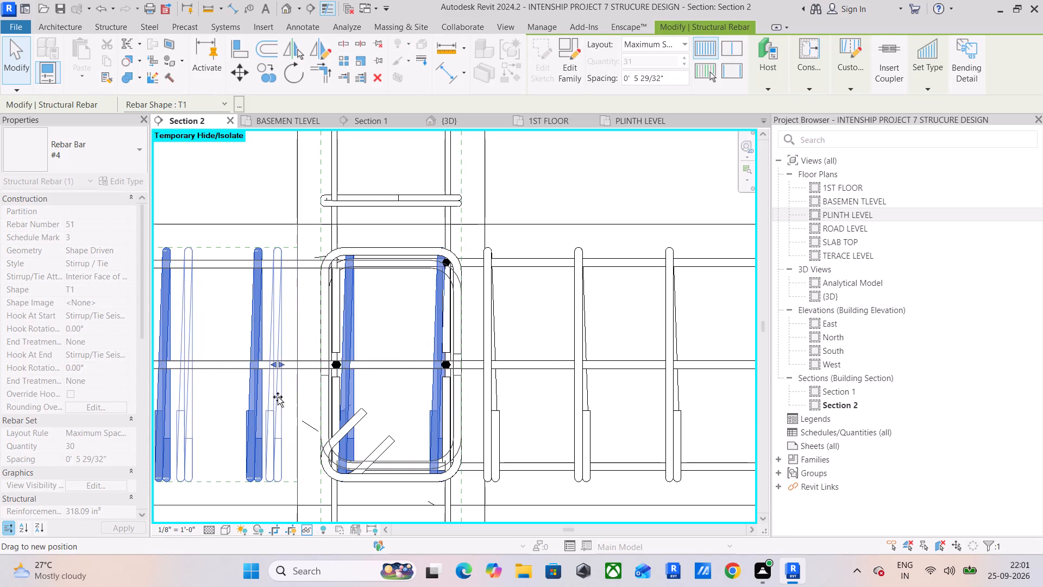
left_click_drag(278, 397, 283, 397)
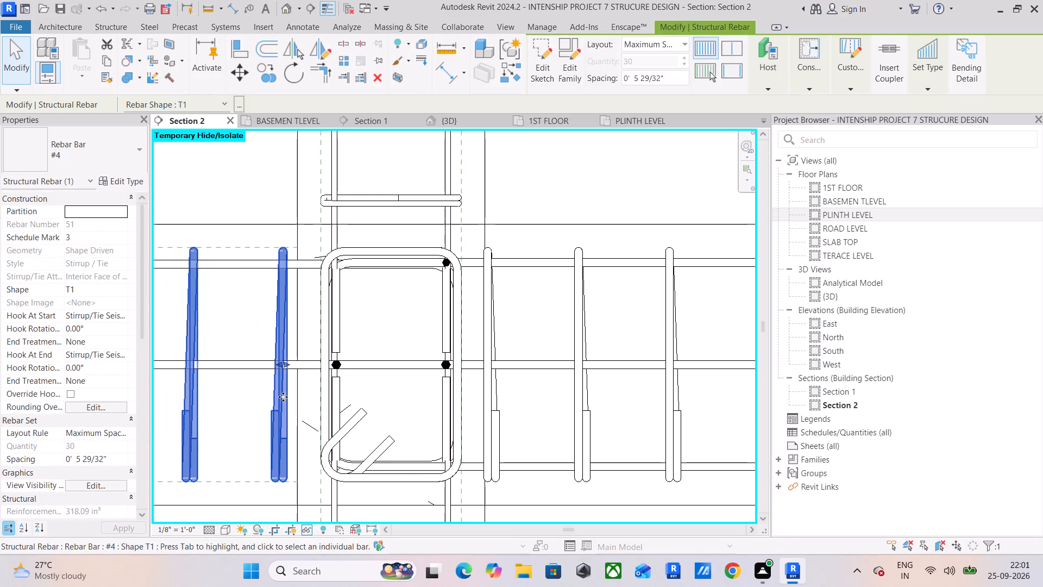
Examine the hooked bars in the column joint and the stirrup set of the adjoining beam.
left_click(387, 345)
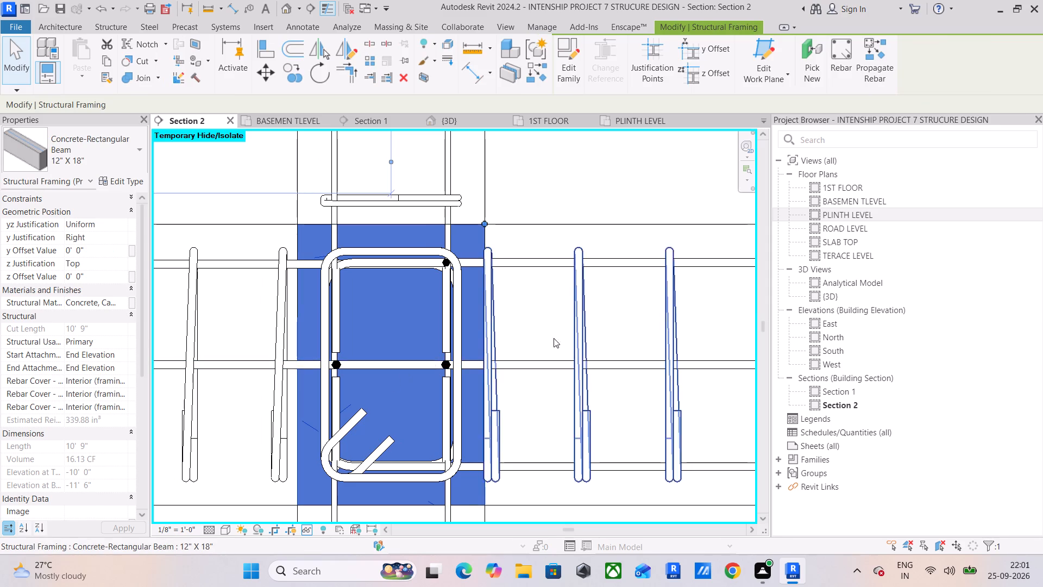
left_click(554, 338)
scroll(443, 254, "up", 3)
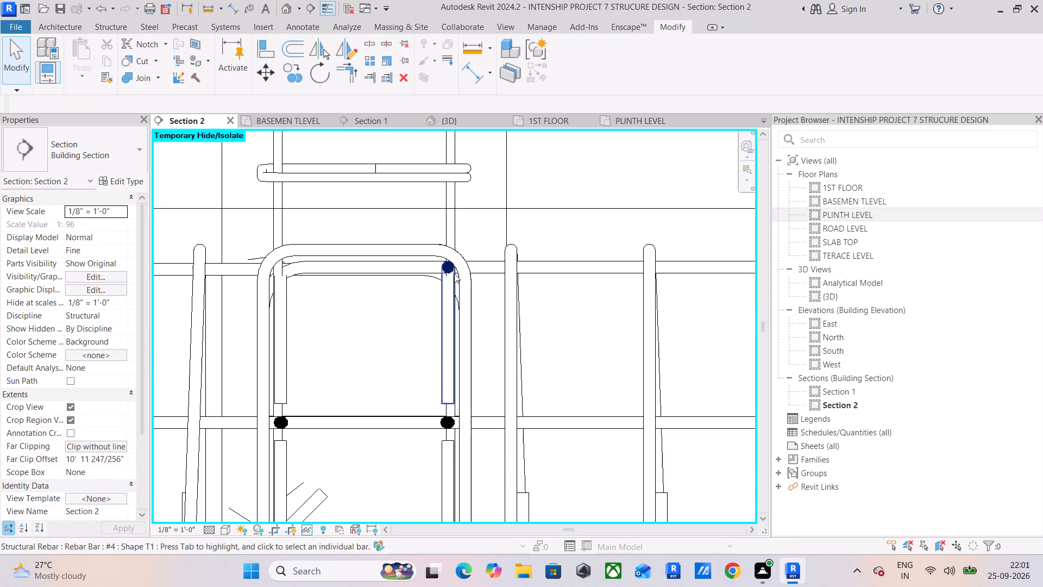
left_click(449, 266)
left_click(281, 397)
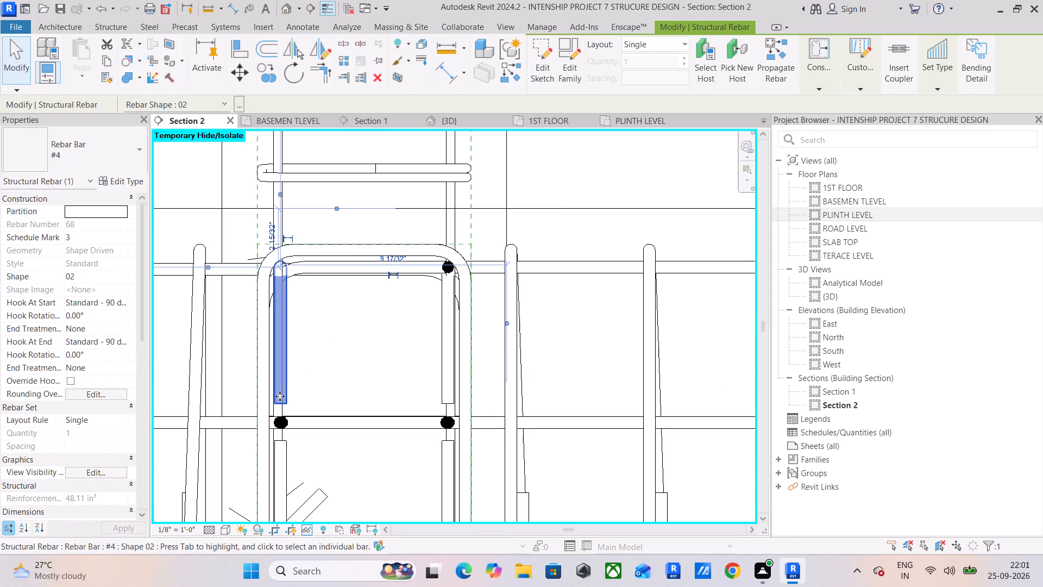
middle_click_drag(419, 388, 414, 263)
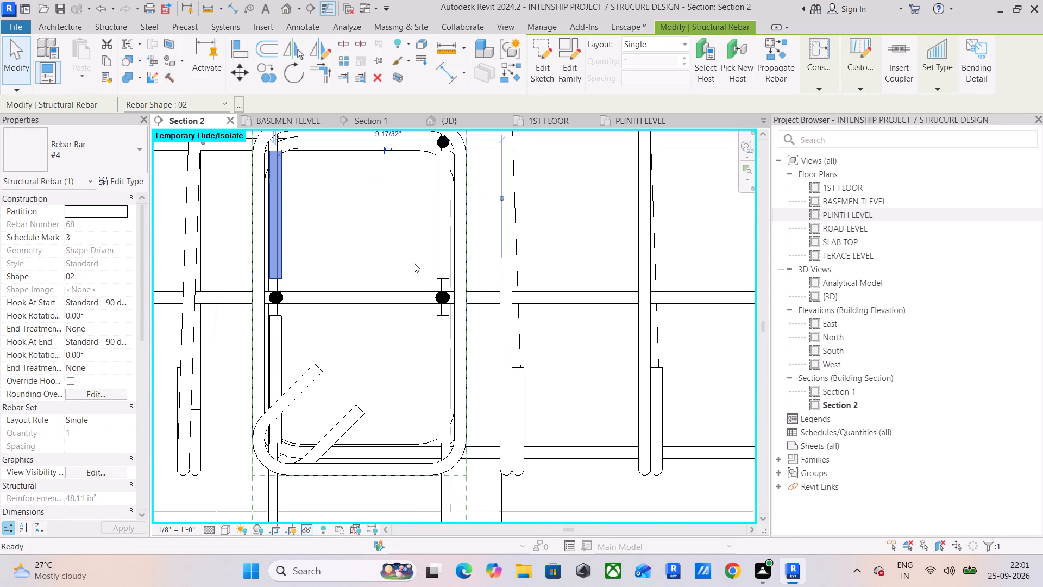
middle_click_drag(381, 310, 417, 484)
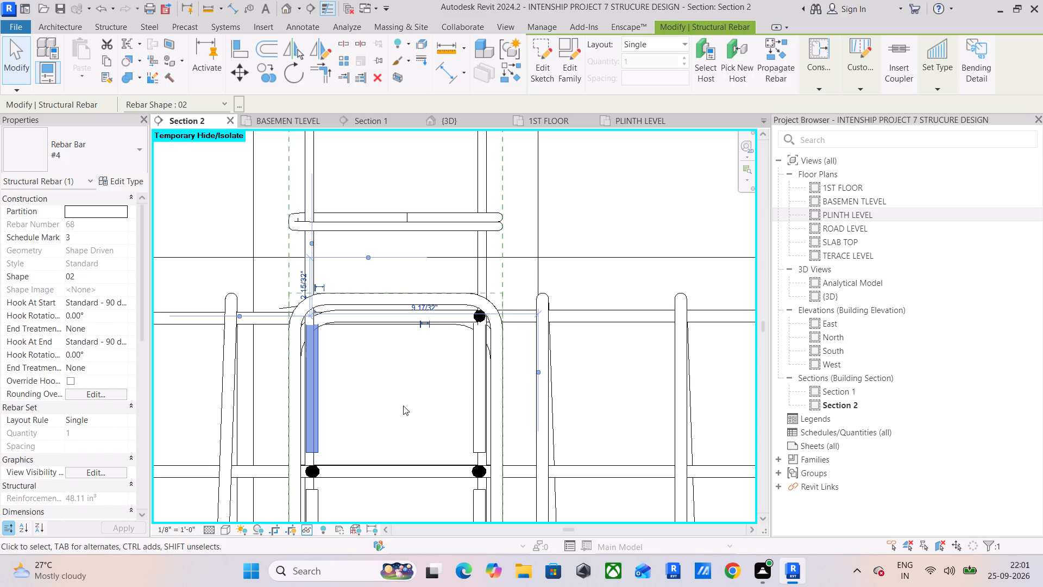
left_click(397, 413)
left_click(553, 369)
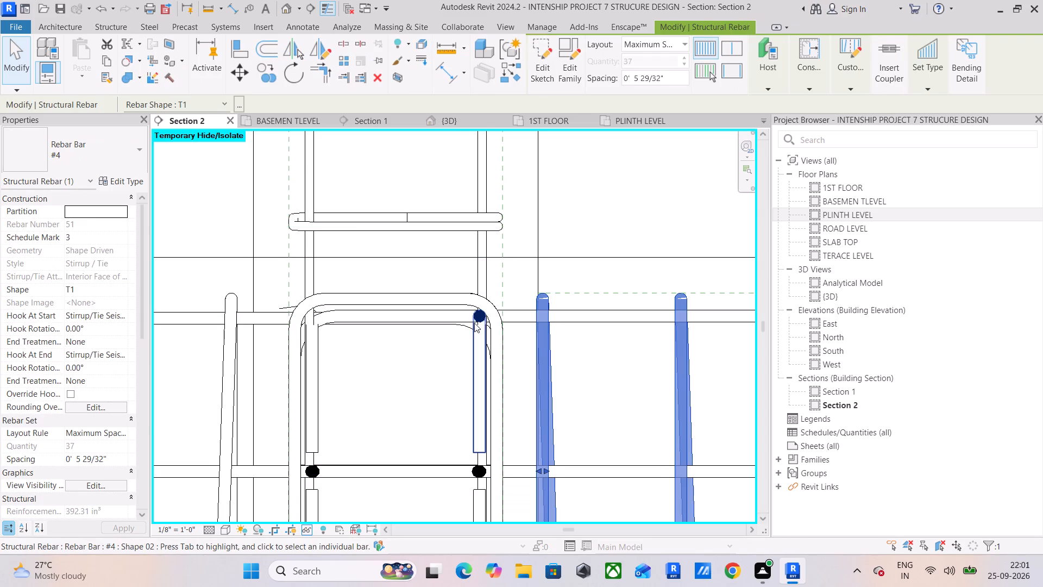
scroll(476, 319, "down", 8)
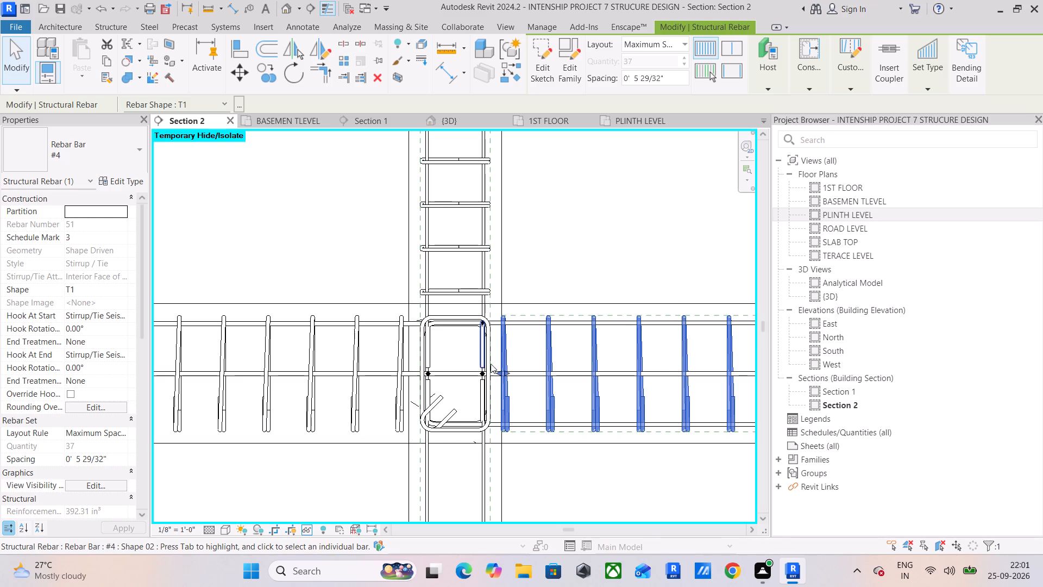
scroll(398, 383, "down", 2)
middle_click_drag(398, 383, 499, 390)
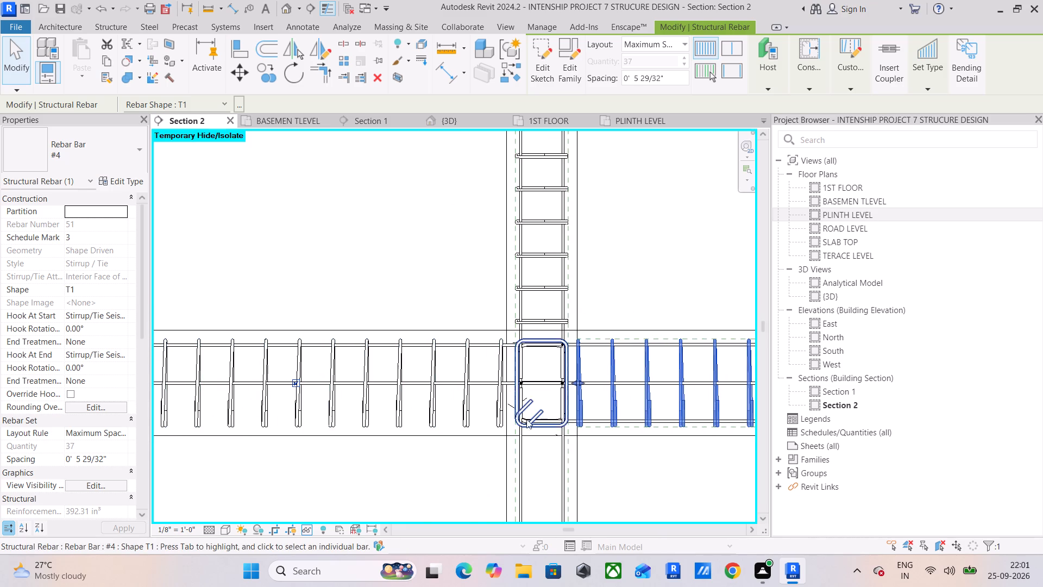
Stretch one short hooked #4 bottom bar out of the column joint into the projecting basement beam, to a straight length of about 5'-1".
scroll(545, 419, "up", 17)
left_click(541, 444)
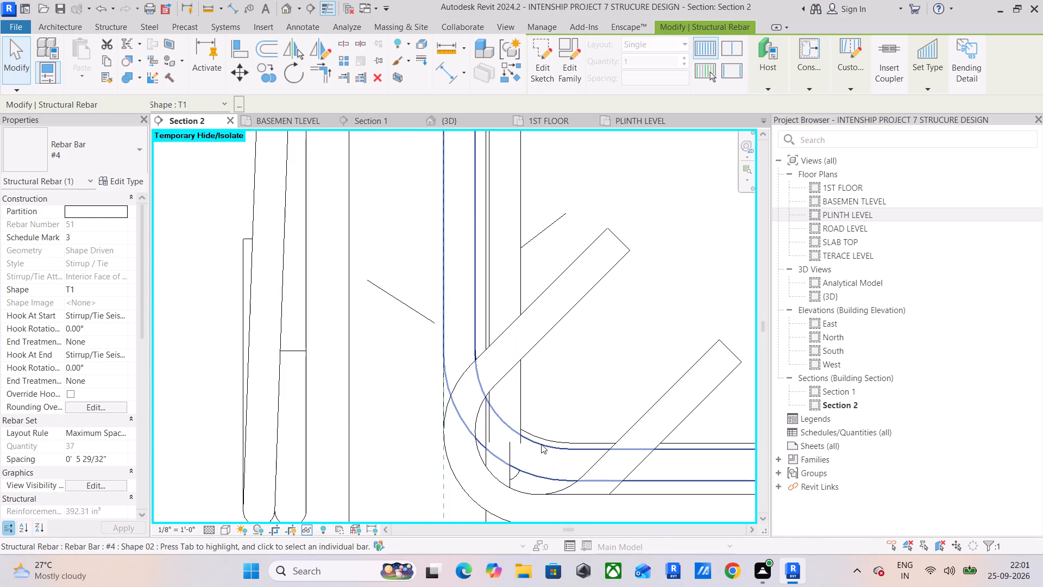
scroll(539, 440, "down", 13)
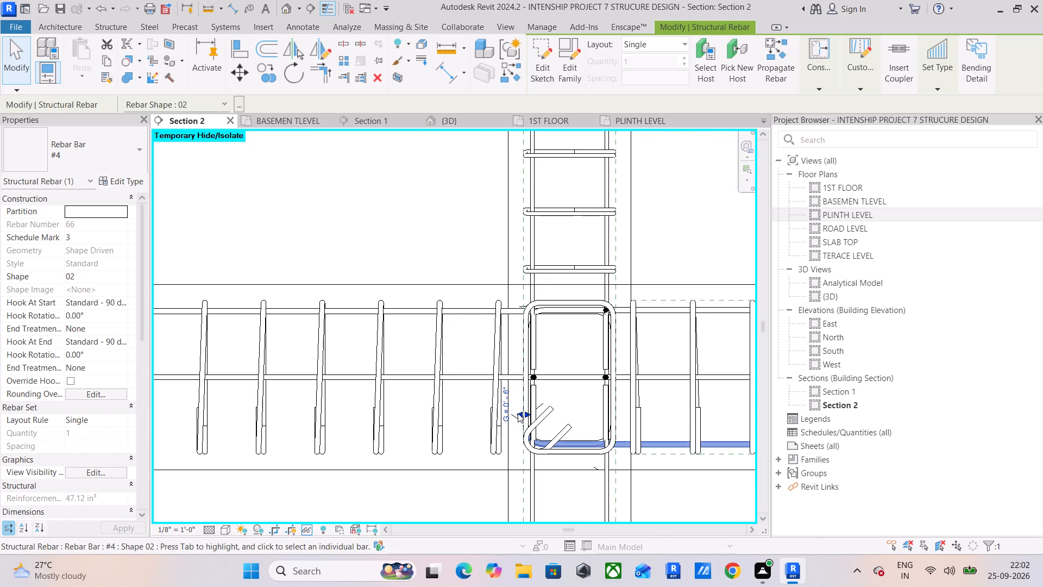
scroll(536, 438, "up", 17)
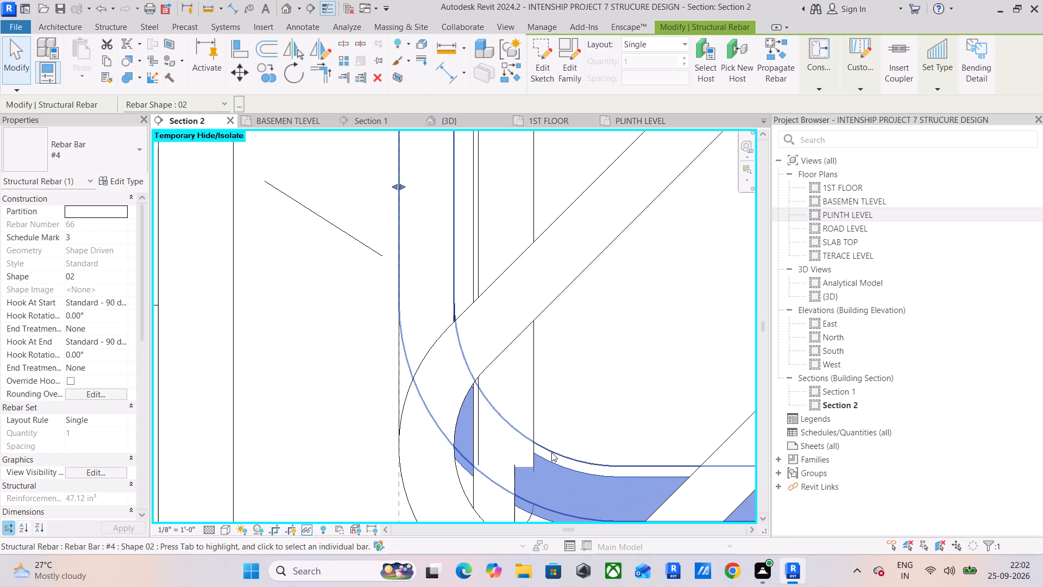
left_click(560, 451)
scroll(560, 451, "down", 20)
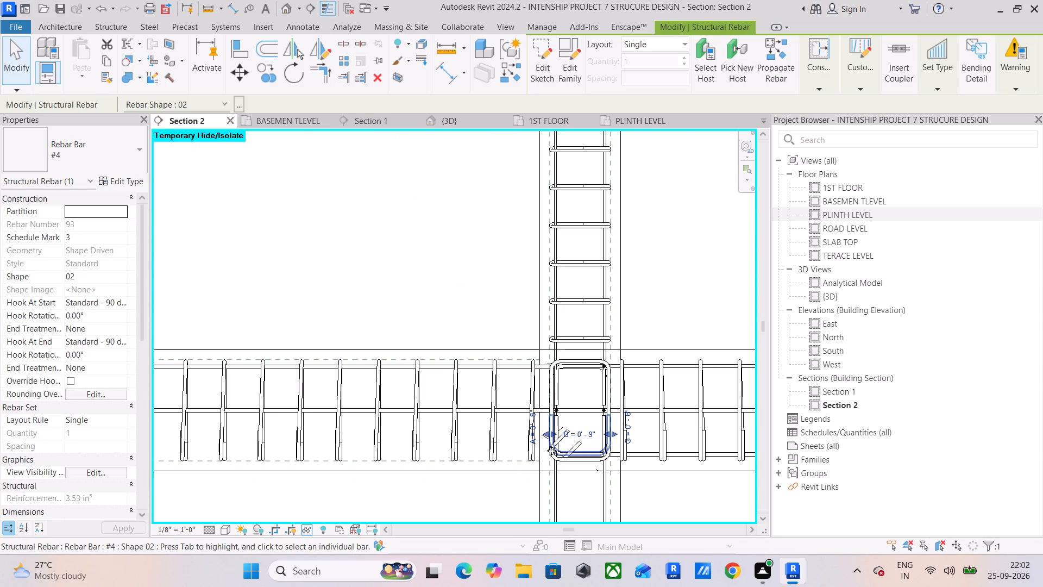
left_click_drag(545, 436, 197, 436)
Stretch the other short hooked #4 bottom bar from the joint into the projecting basement beam, to a straight length of about 6'-5".
scroll(533, 442, "up", 5)
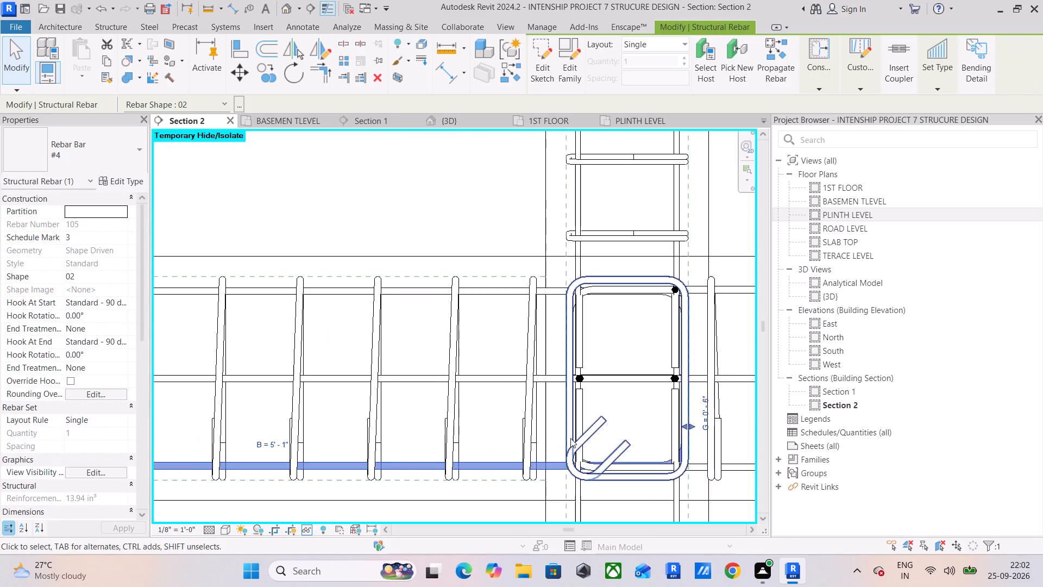
scroll(598, 442, "up", 11)
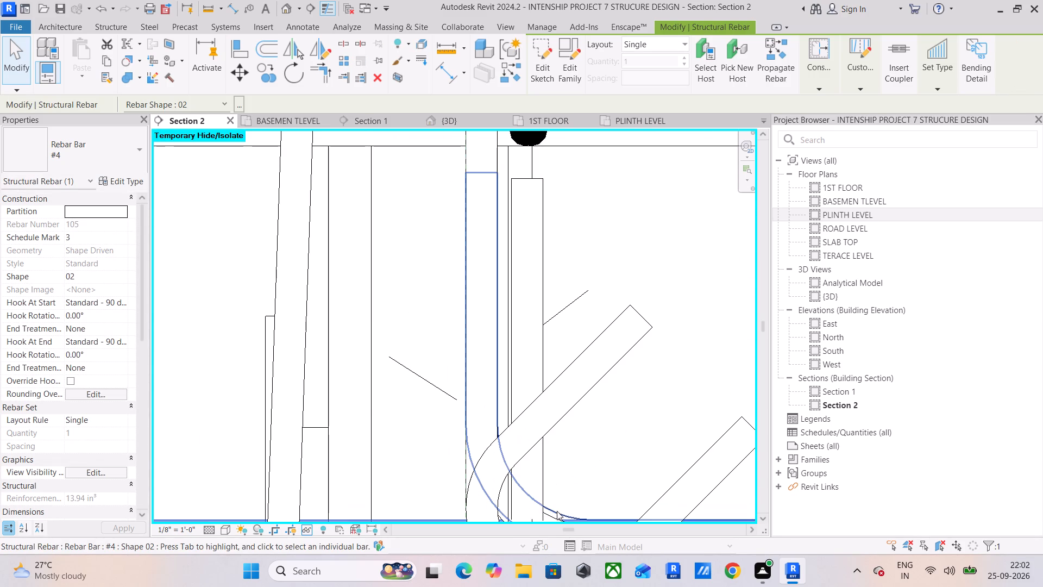
left_click(557, 509)
scroll(543, 453, "down", 12)
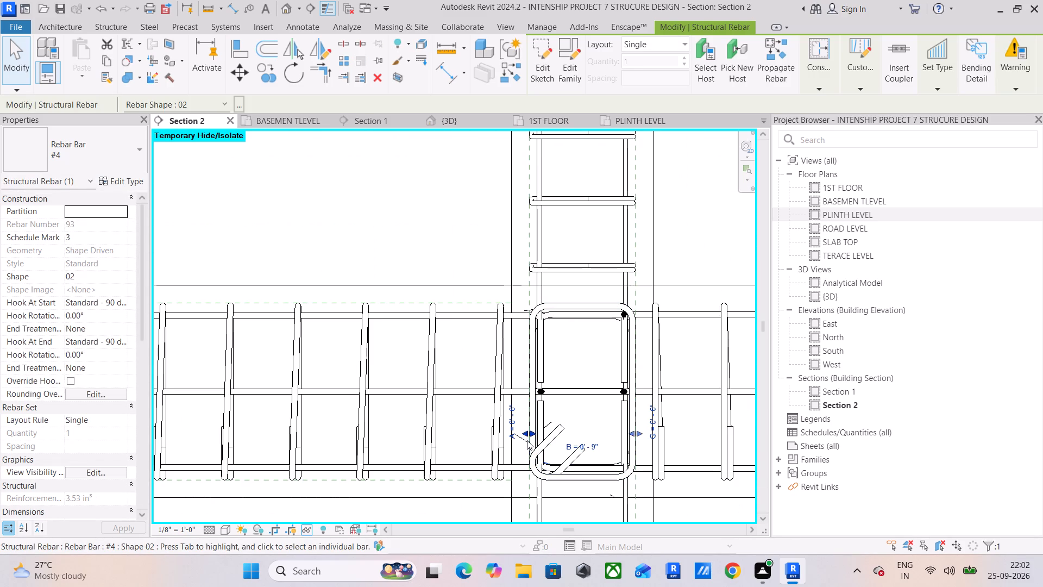
left_click_drag(526, 439, 187, 439)
middle_click_drag(208, 440, 709, 432)
left_click_drag(684, 429, 234, 435)
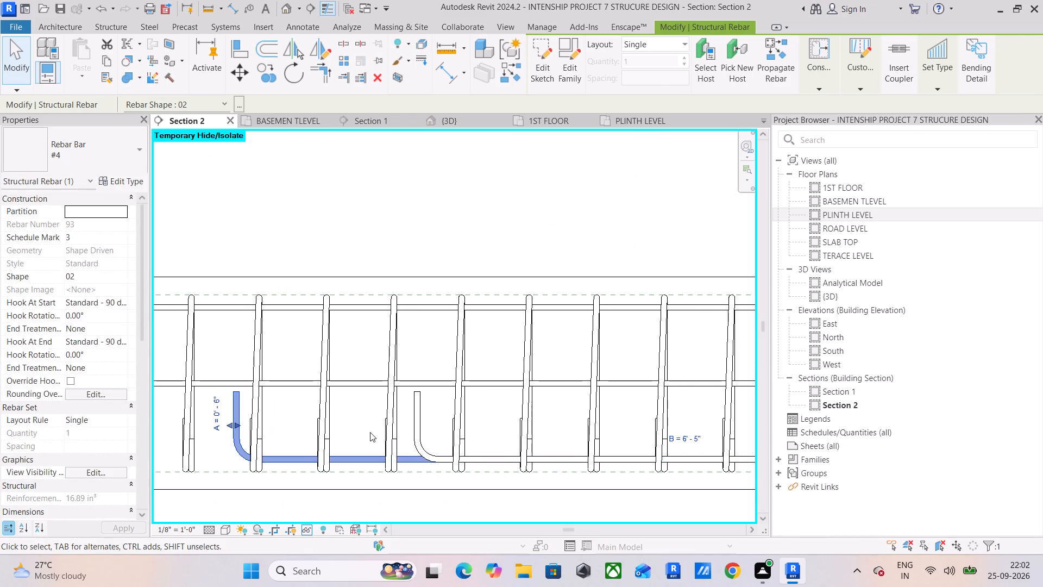
Extend the shorter of the two stretched #4 bottom bars further along the projecting beam, to a straight length of about 13'-0".
left_click(410, 423)
scroll(410, 446, "down", 6)
middle_click_drag(409, 454, 627, 441)
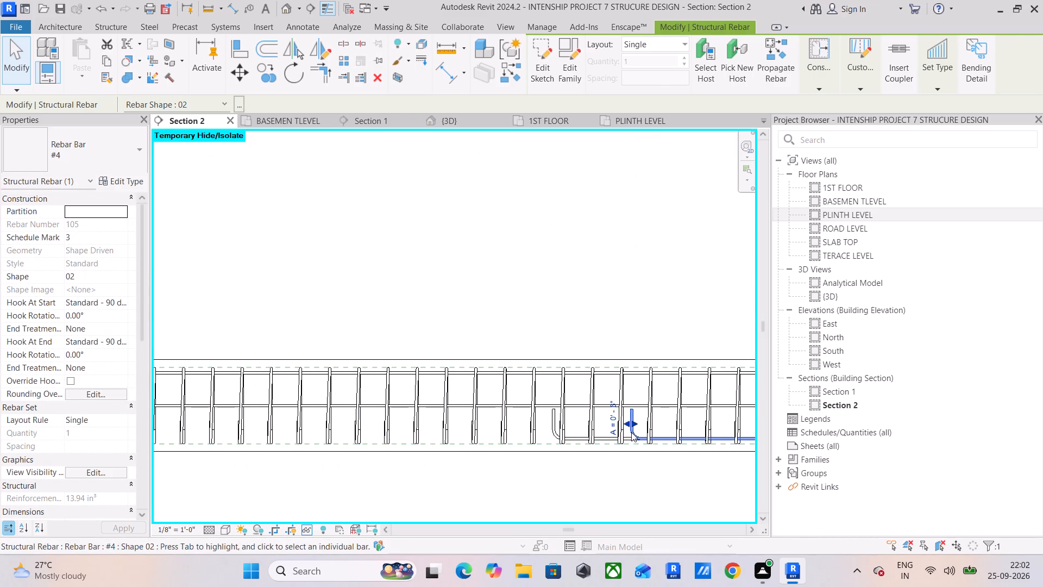
left_click_drag(626, 422, 144, 424)
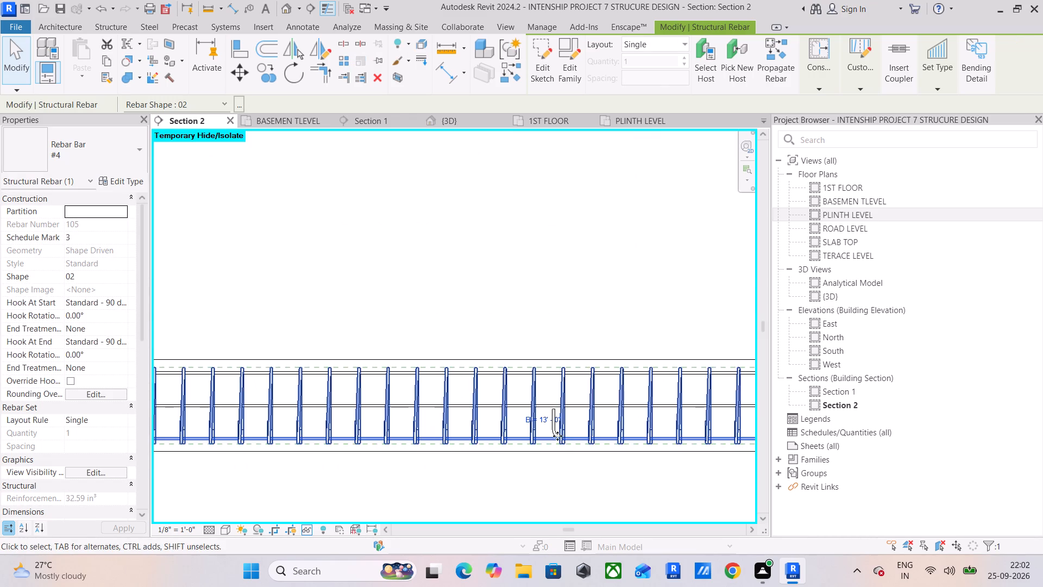
Extend the other hooked #4 bottom bar along the projecting basement beam until its hook is near the first stirrup at the free end.
scroll(554, 431, "up", 2)
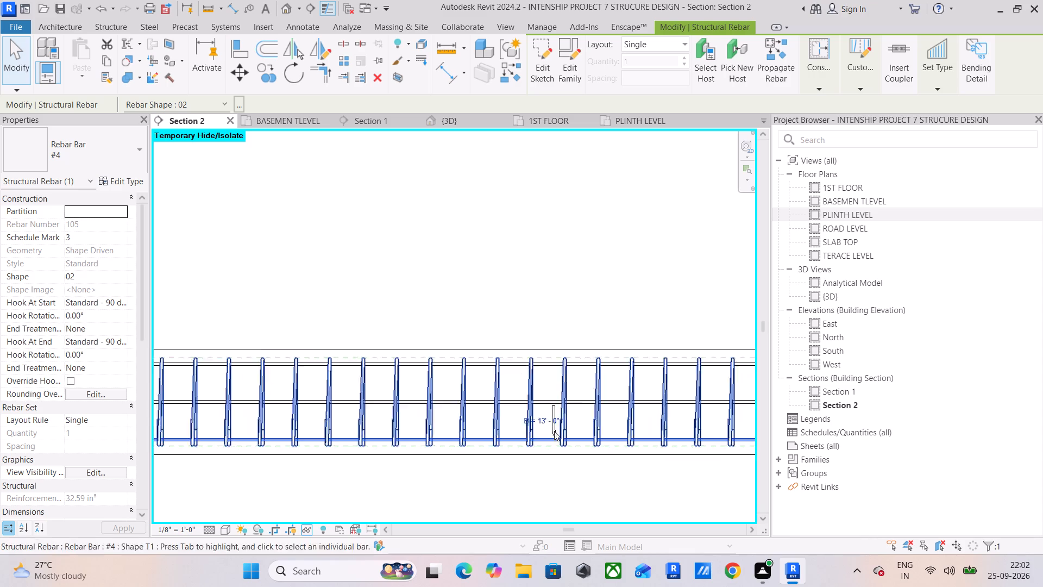
scroll(554, 431, "up", 7)
left_click(560, 383)
scroll(530, 403, "down", 11)
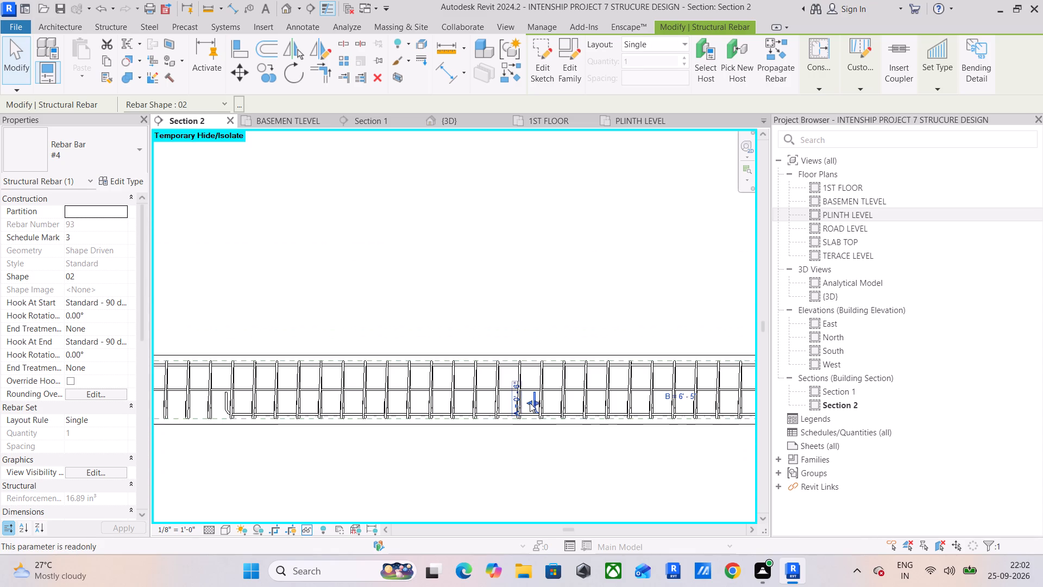
left_click_drag(530, 405, 272, 410)
middle_click_drag(273, 410, 605, 440)
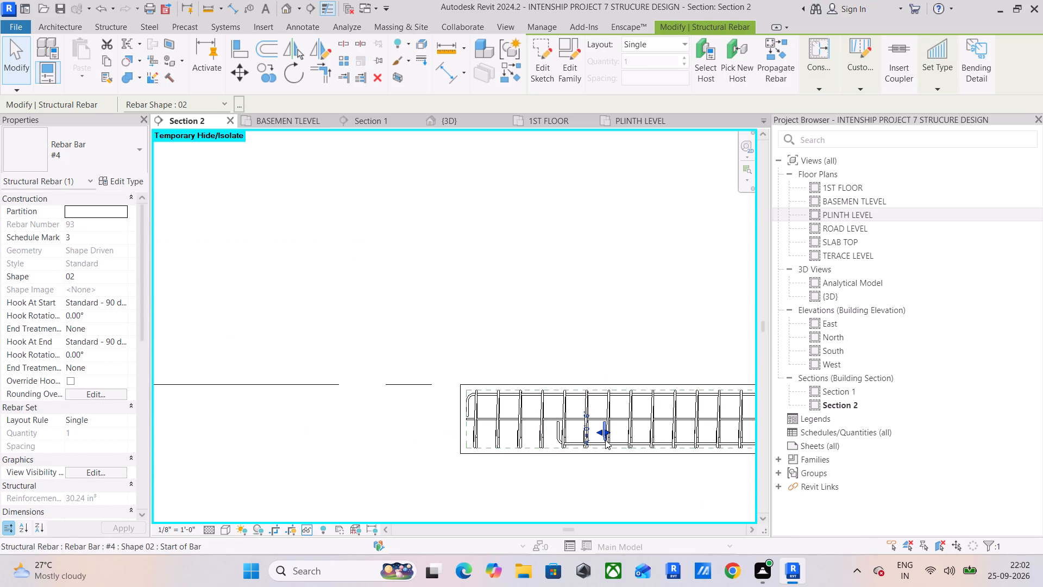
left_click_drag(598, 432, 512, 435)
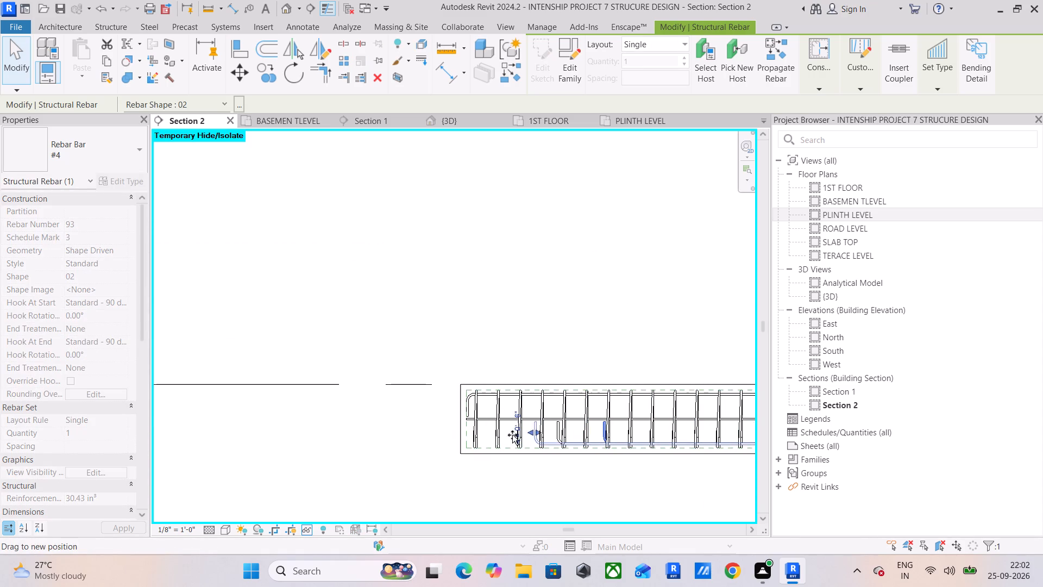
left_click_drag(512, 435, 480, 435)
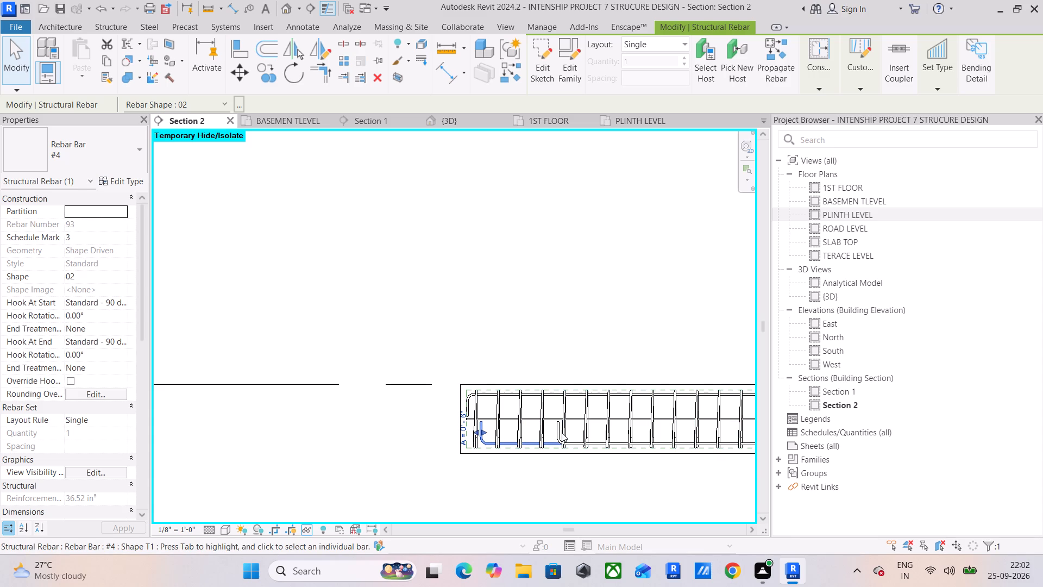
Extend the #4 bottom bar whose hook stops short inside the projecting beam to the free-end cover line.
scroll(560, 433, "up", 5)
left_click(552, 433)
left_click_drag(549, 430, 373, 441)
Stretch the remaining #4 bottom bar's hooked end to the projecting beam's free-end cover line.
scroll(361, 427, "up", 9)
left_click(508, 451)
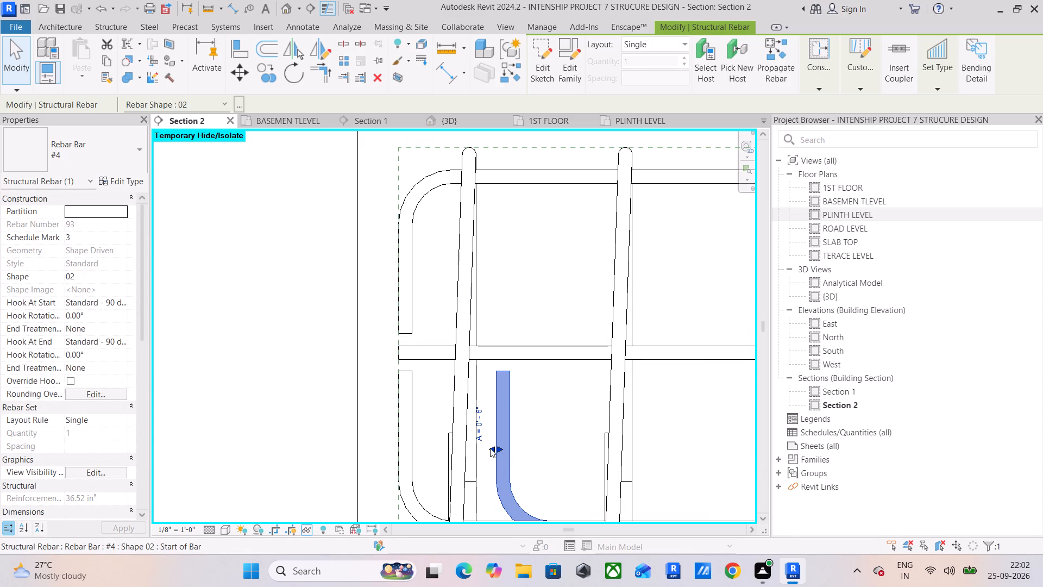
left_click_drag(490, 448, 403, 453)
left_click(530, 424)
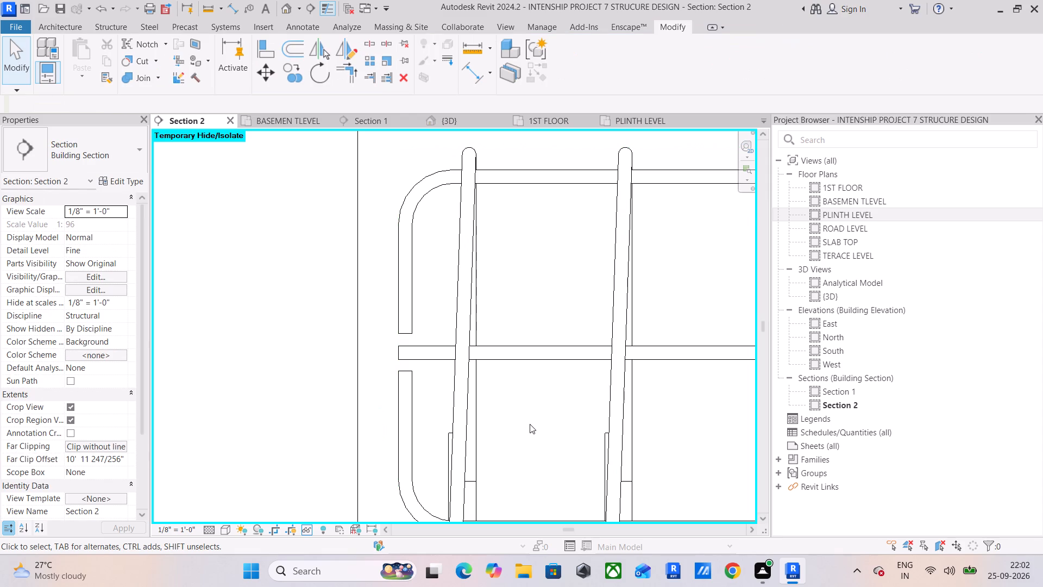
Examine the projecting basement beam's reinforcement and its column joint.
scroll(530, 424, "down", 13)
middle_click_drag(580, 420, 353, 406)
scroll(372, 419, "down", 6)
middle_click_drag(575, 457, 393, 471)
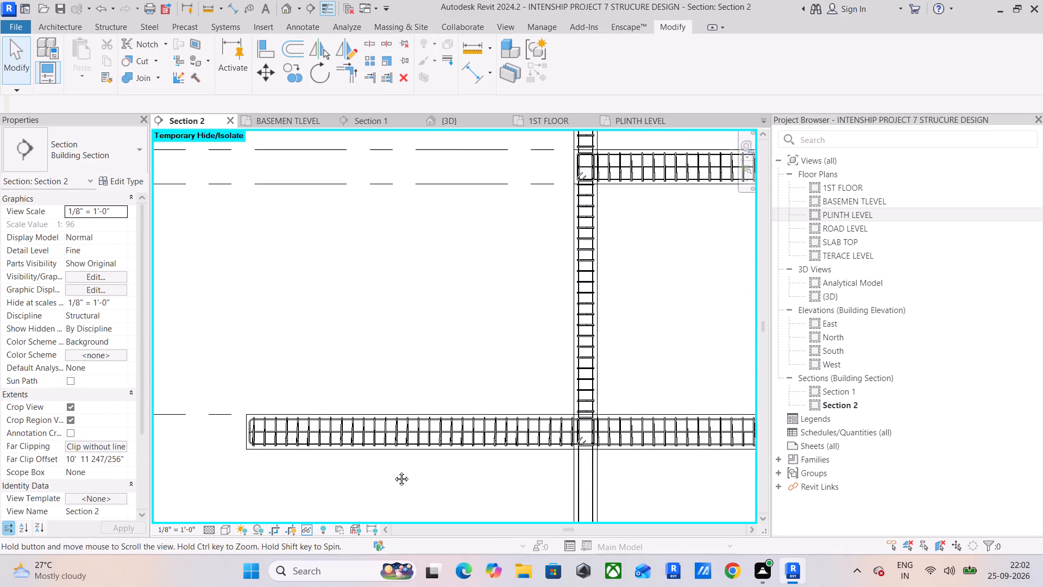
middle_click_drag(393, 471, 306, 469)
scroll(457, 427, "up", 4)
scroll(377, 418, "up", 5)
scroll(427, 458, "up", 5)
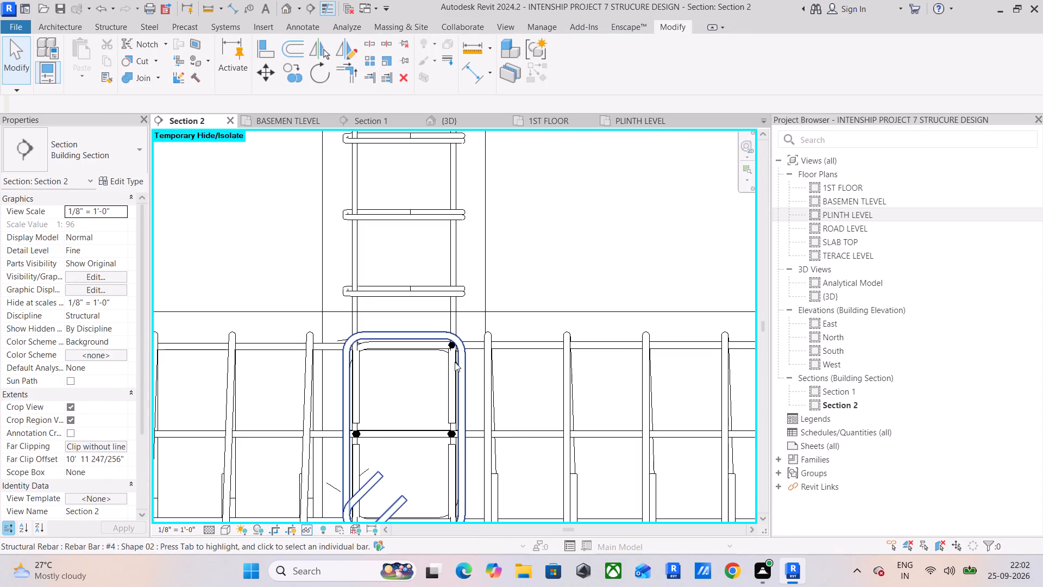
left_click(581, 260)
scroll(581, 260, "down", 11)
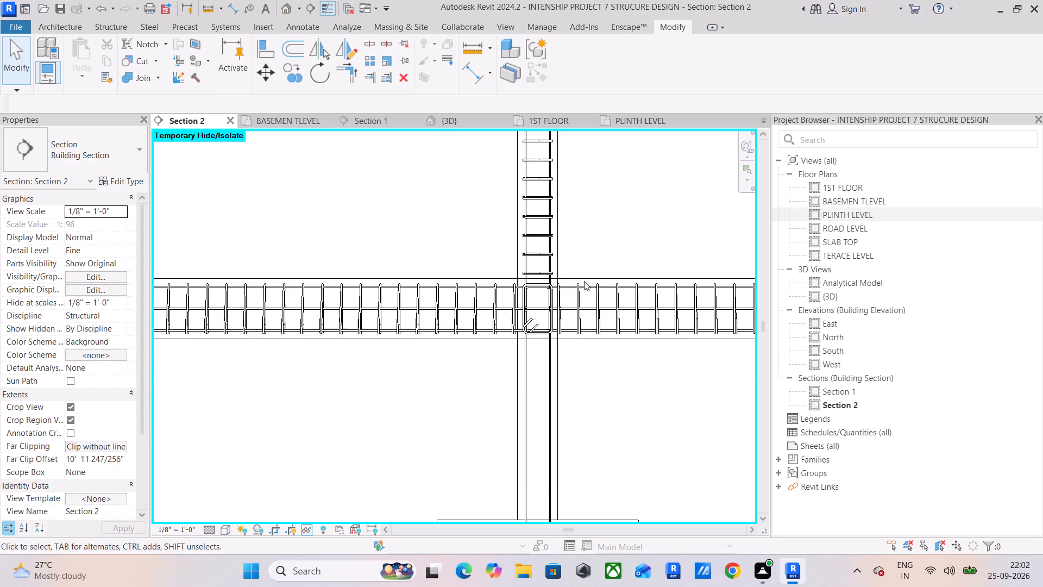
Inspect the bars and stirrups in the other column joints along the basement beam, through to the joint at its far end.
middle_click_drag(590, 283, 213, 319)
scroll(388, 344, "down", 6)
middle_click_drag(594, 344, 420, 344)
scroll(408, 326, "up", 2)
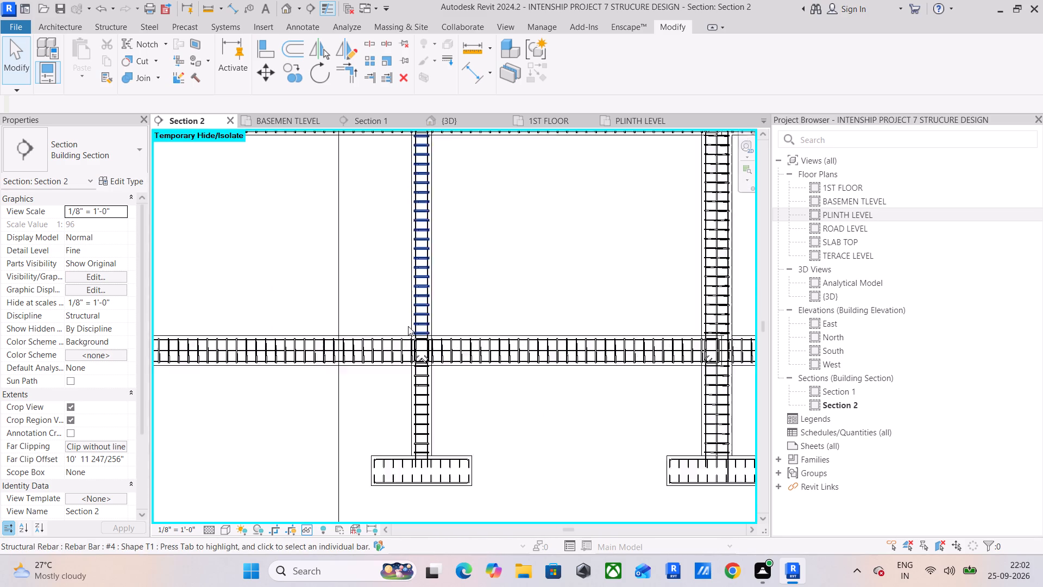
scroll(408, 326, "up", 19)
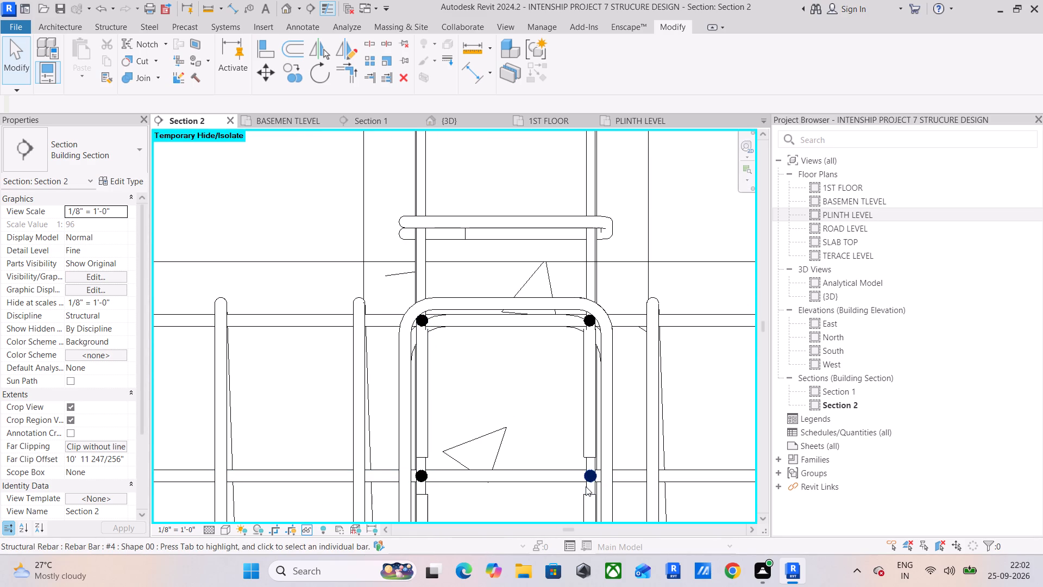
scroll(582, 485, "down", 9)
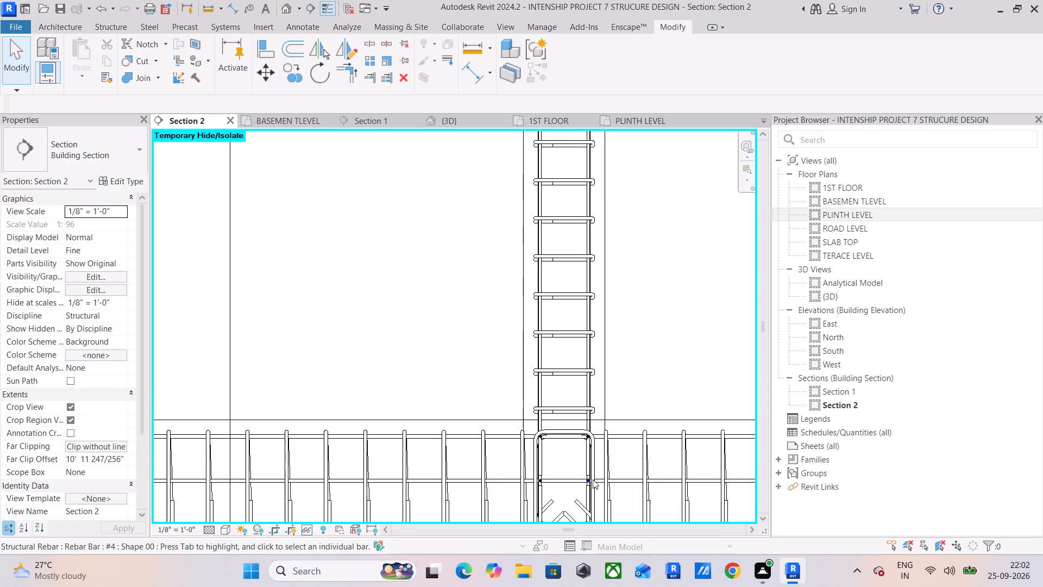
scroll(593, 479, "down", 2)
middle_click_drag(593, 479, 251, 307)
scroll(257, 305, "up", 1)
scroll(483, 312, "down", 11)
middle_click_drag(604, 329, 242, 370)
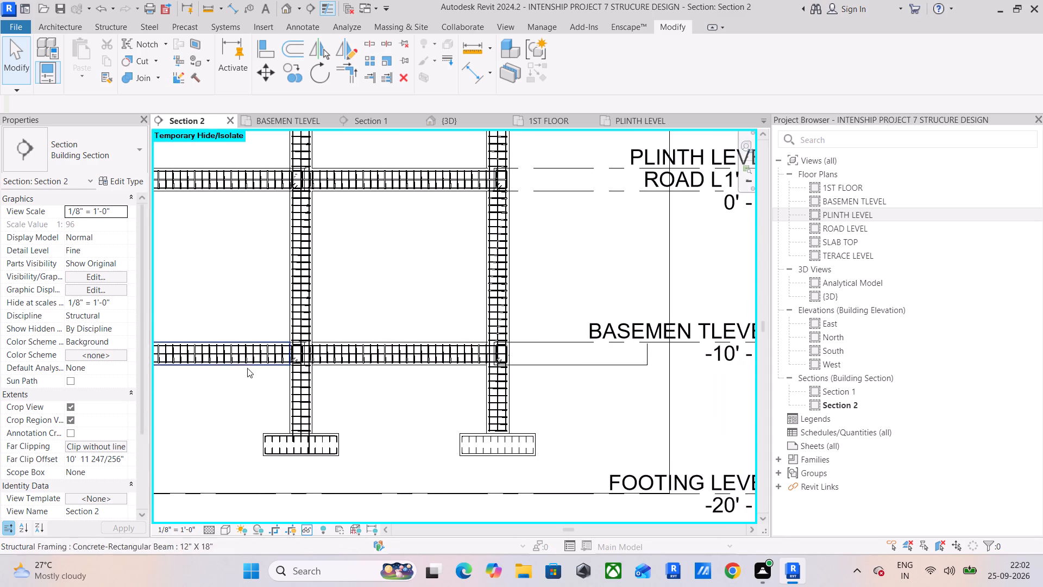
scroll(280, 344, "up", 16)
scroll(324, 368, "down", 4)
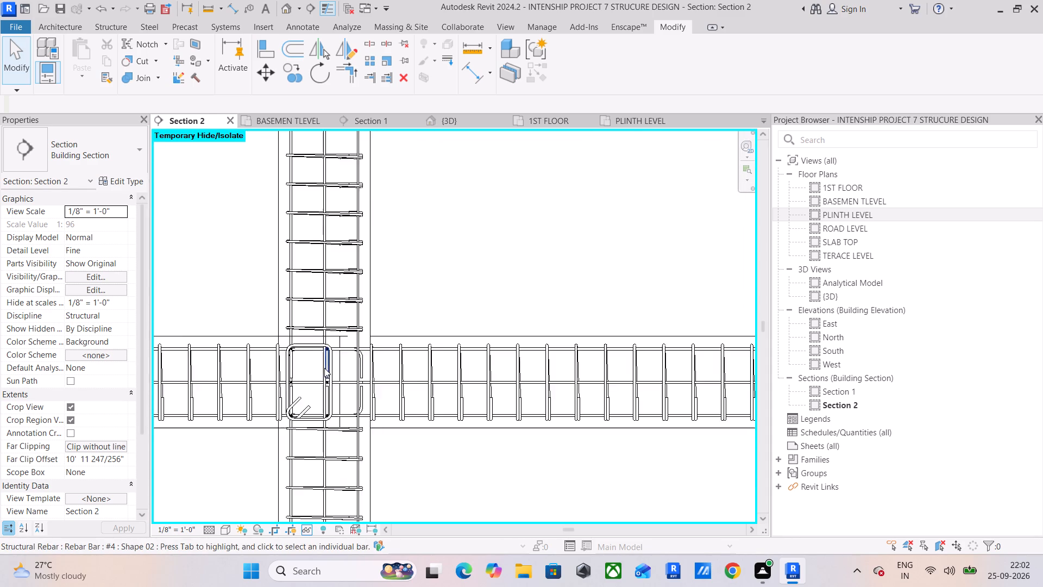
scroll(324, 368, "down", 9)
middle_click_drag(460, 384, 256, 386)
scroll(368, 371, "up", 5)
scroll(510, 382, "up", 2)
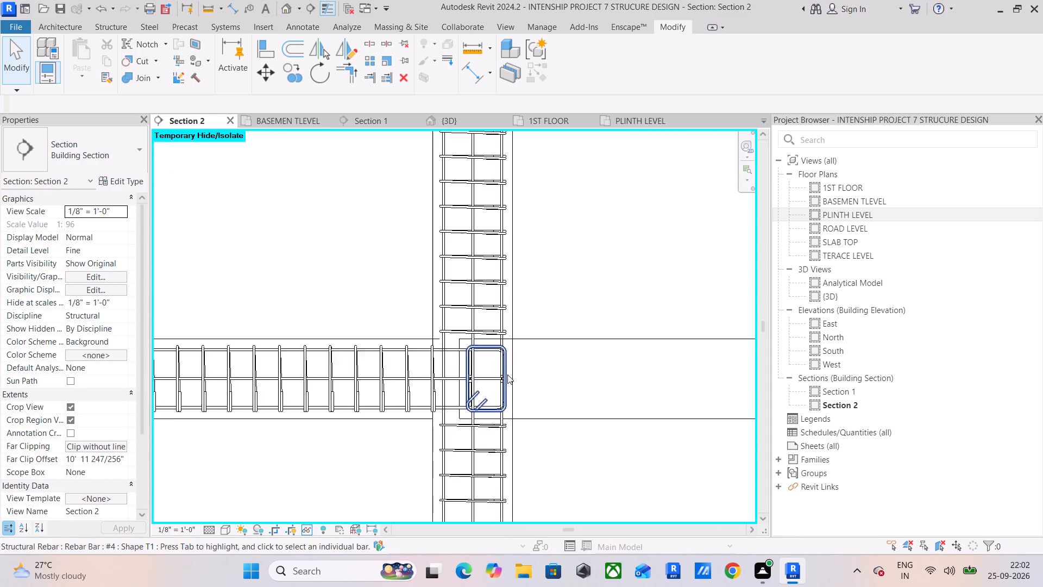
scroll(507, 374, "up", 8)
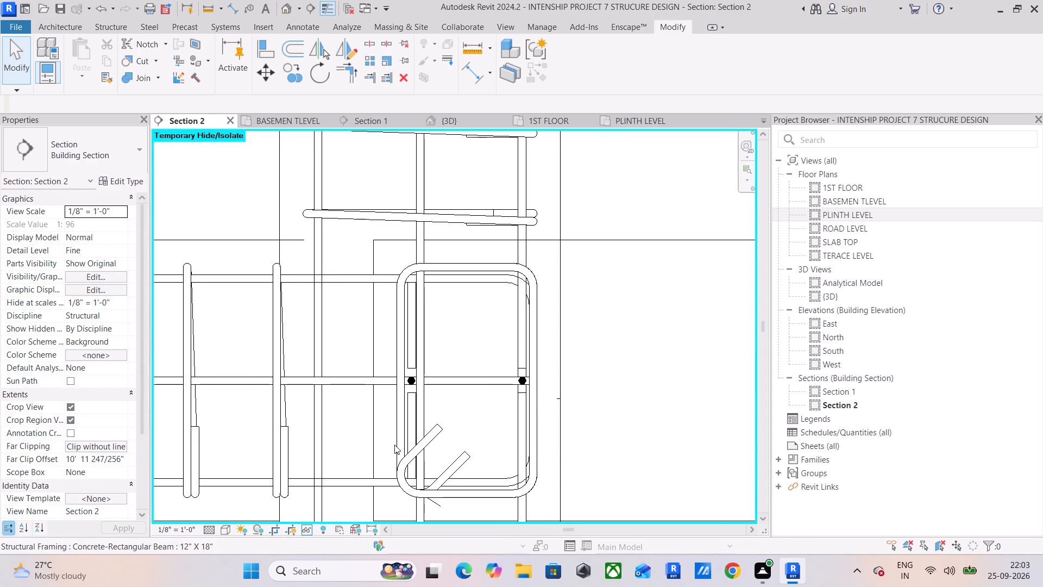
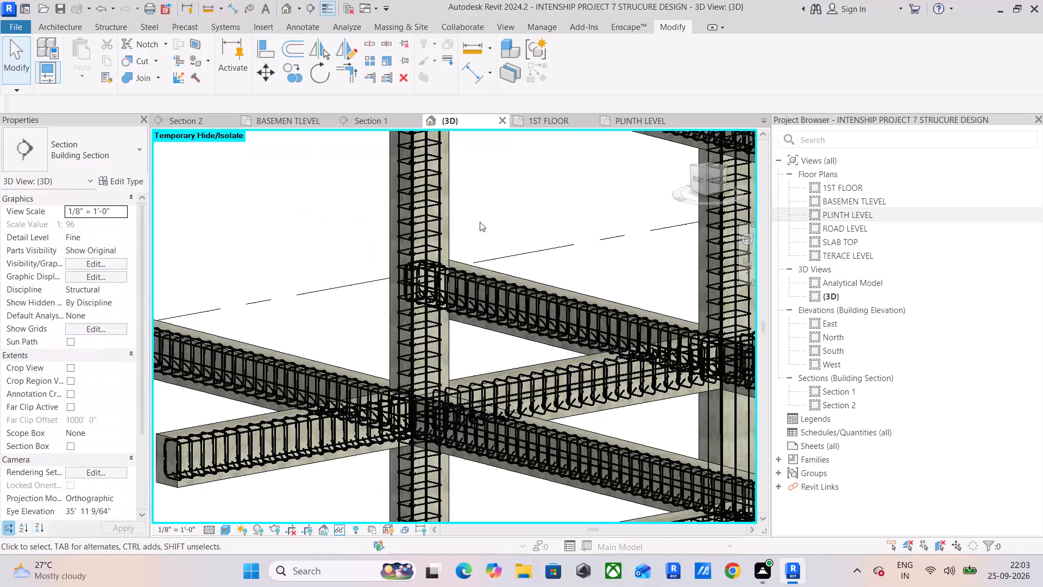
Select the whole structure and use its related warnings to locate the rebar flagged under Warning 1 in the 3D view.
scroll(485, 243, "down", 12)
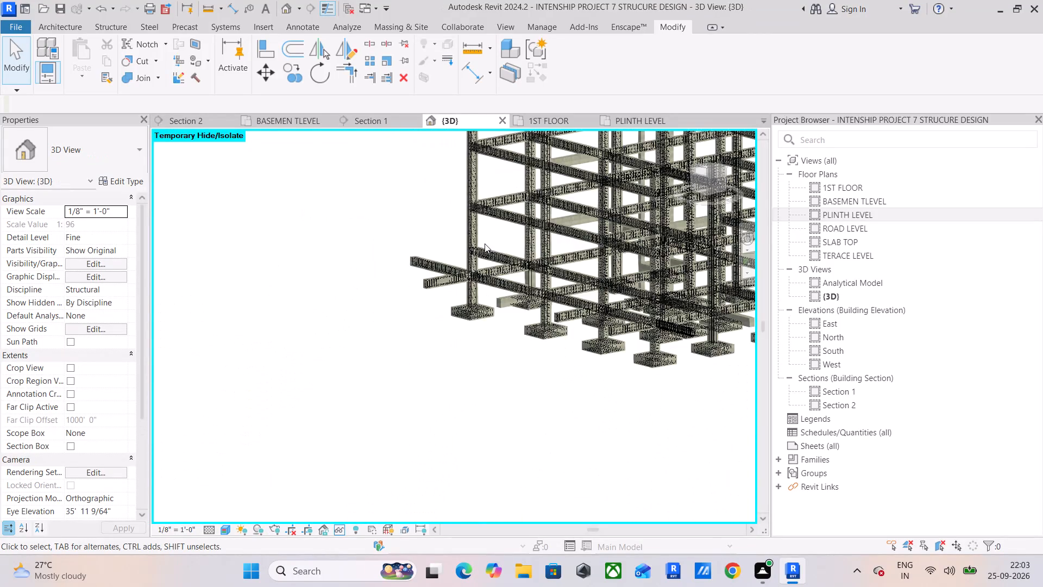
scroll(485, 243, "down", 5)
middle_click_drag(498, 248, 355, 369)
left_click_drag(297, 267, 634, 471)
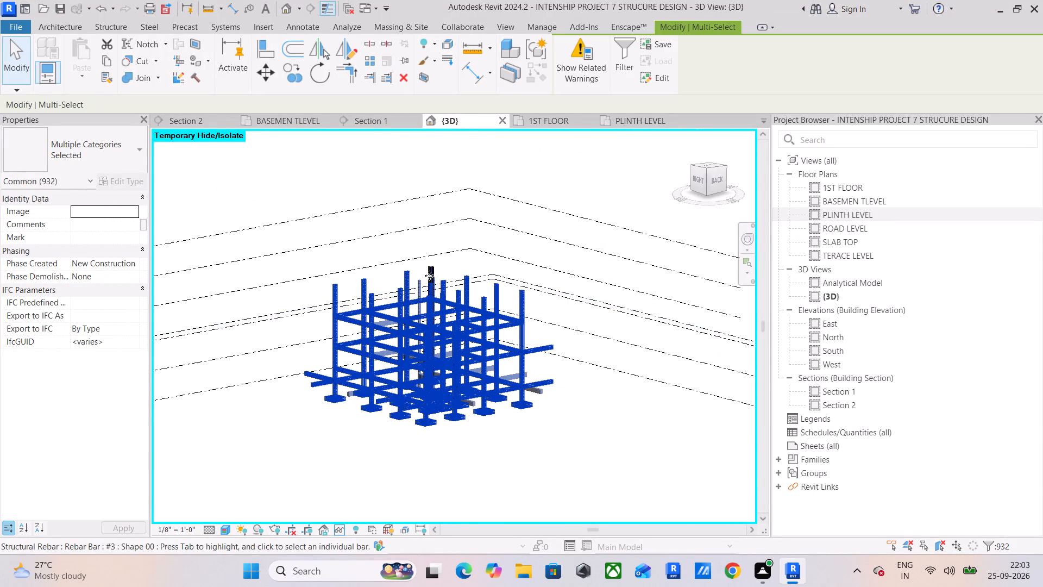
scroll(427, 274, "up", 10)
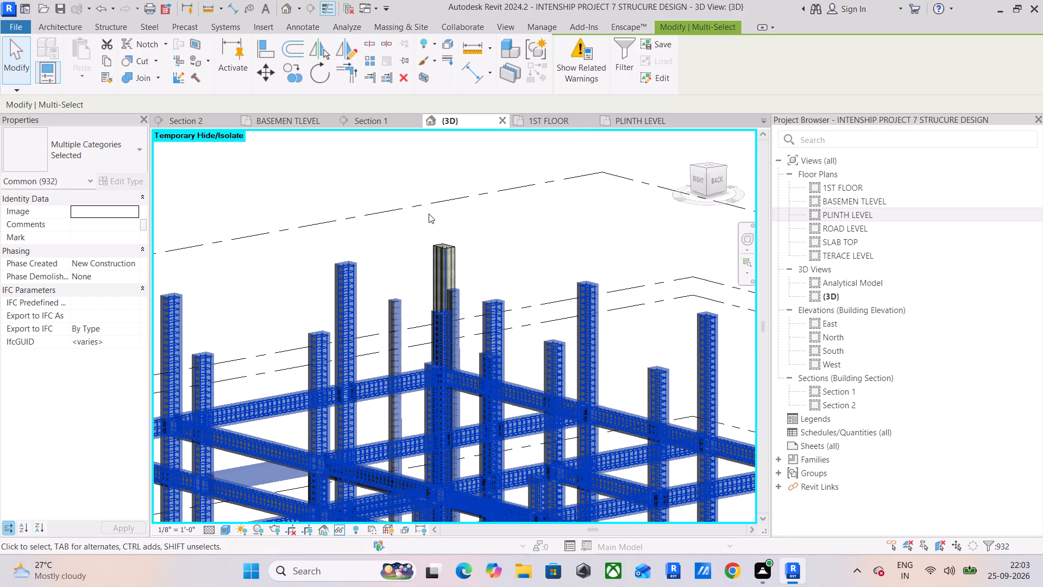
left_click_drag(394, 226, 516, 339, "ctrl")
scroll(423, 245, "up", 10)
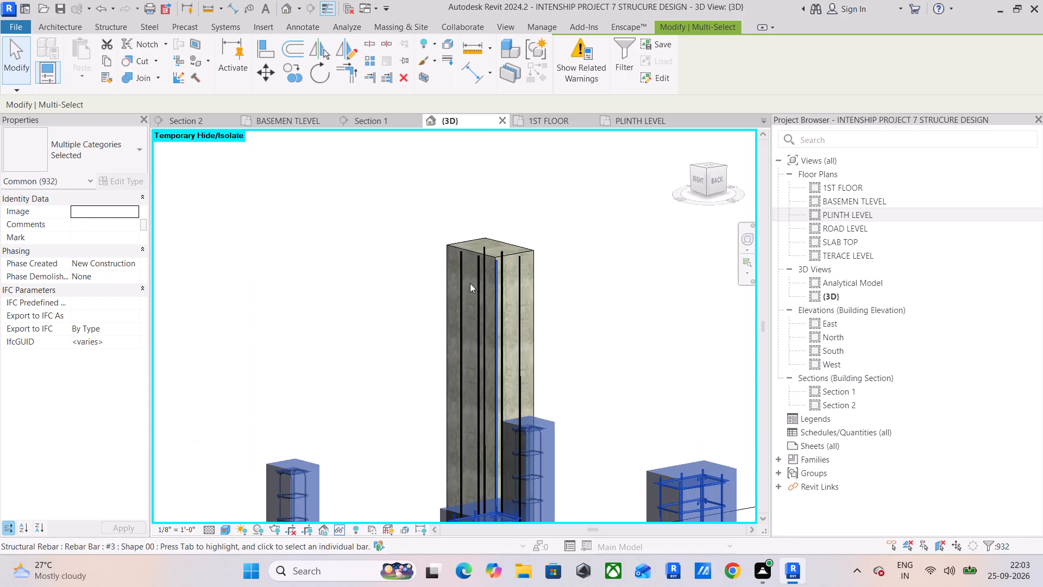
scroll(472, 303, "down", 16)
left_click(573, 66)
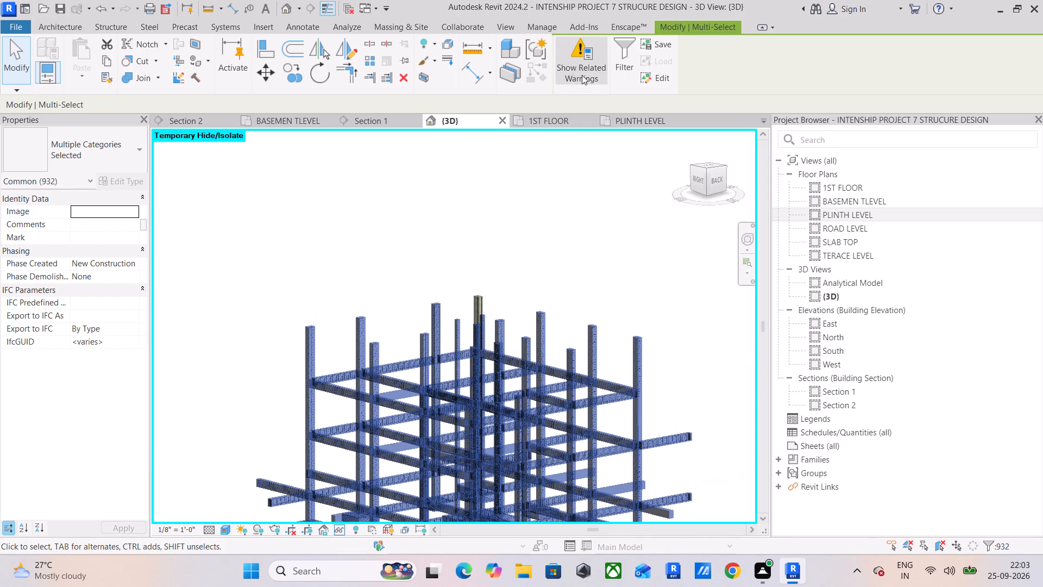
left_click(791, 319)
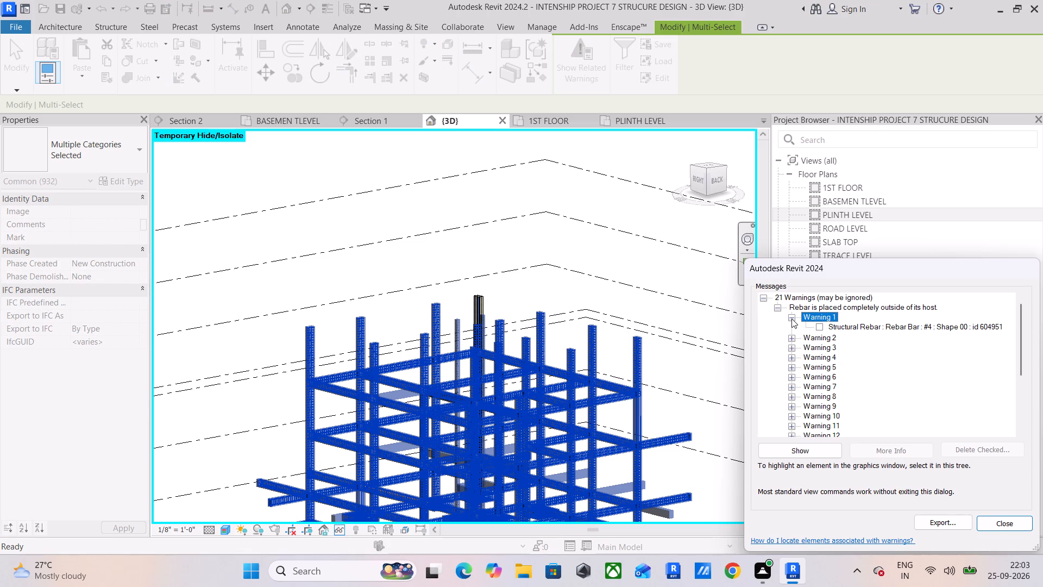
left_click(821, 327)
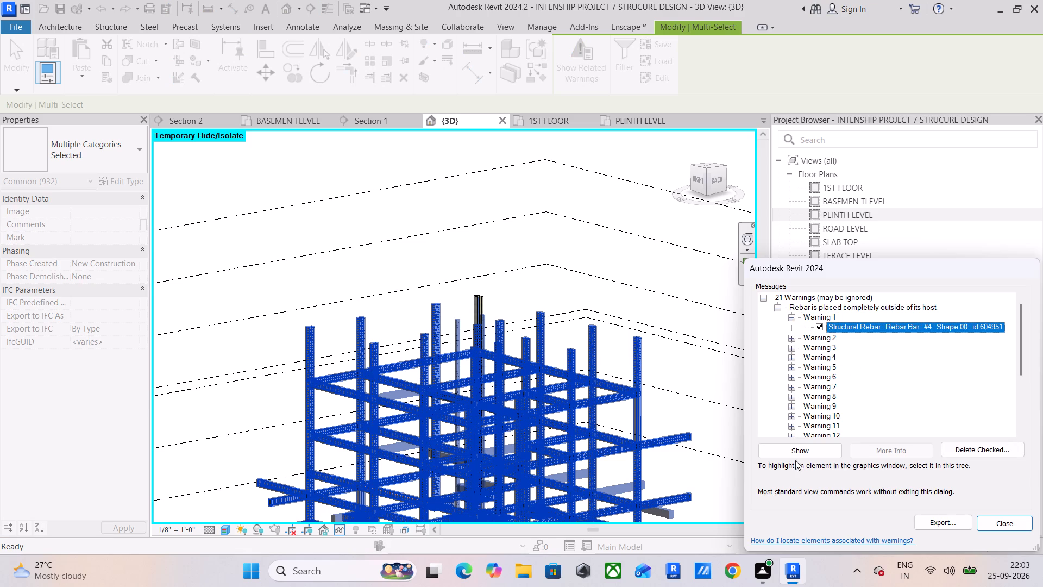
left_click(792, 454)
scroll(451, 341, "up", 5)
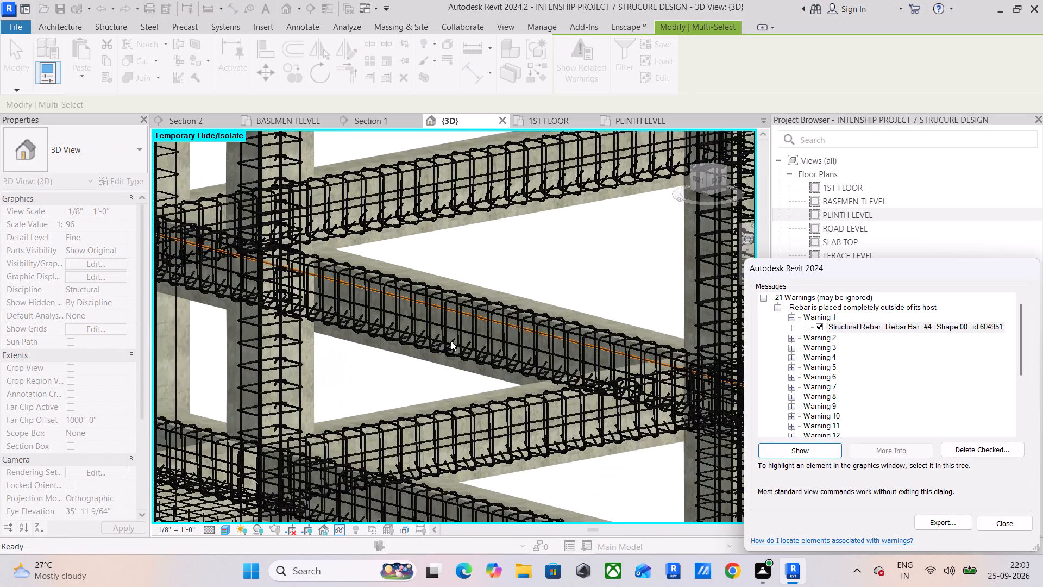
scroll(451, 341, "up", 6)
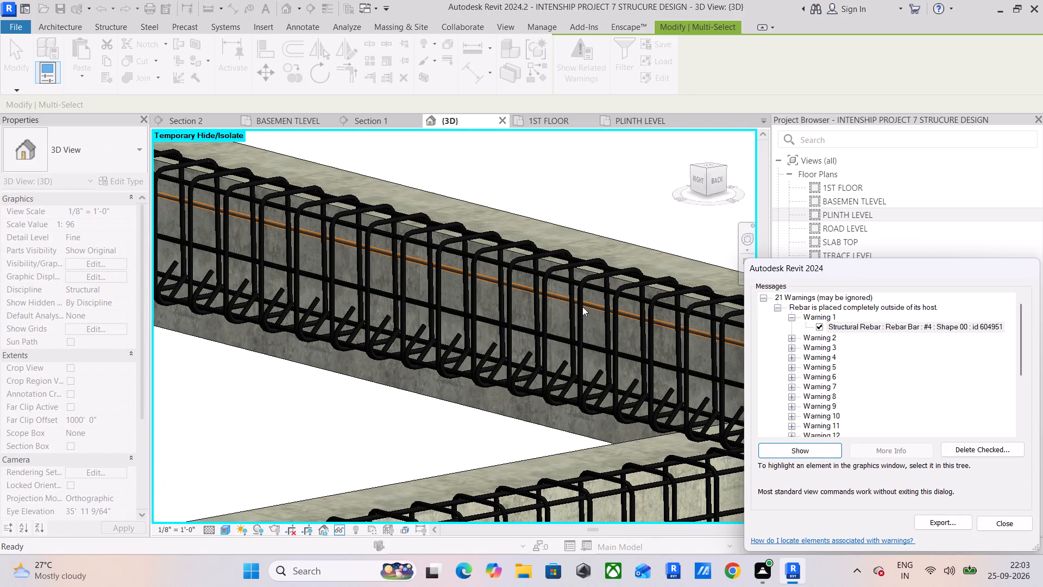
left_click(987, 522)
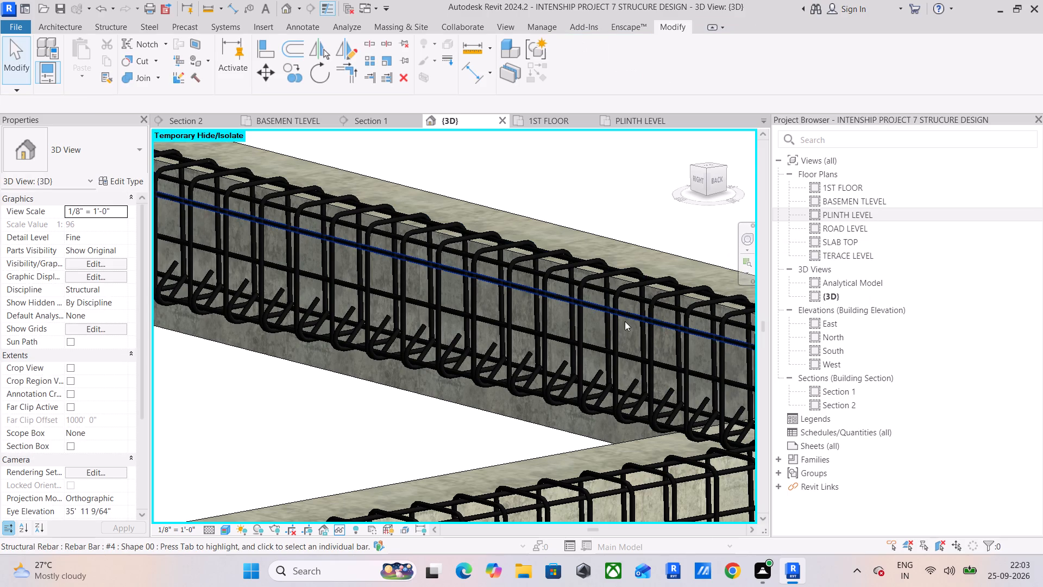
Select the flagged straight #4 bar and examine its run along the beam and into the column joint in 3D.
left_click(624, 317)
scroll(624, 317, "down", 9)
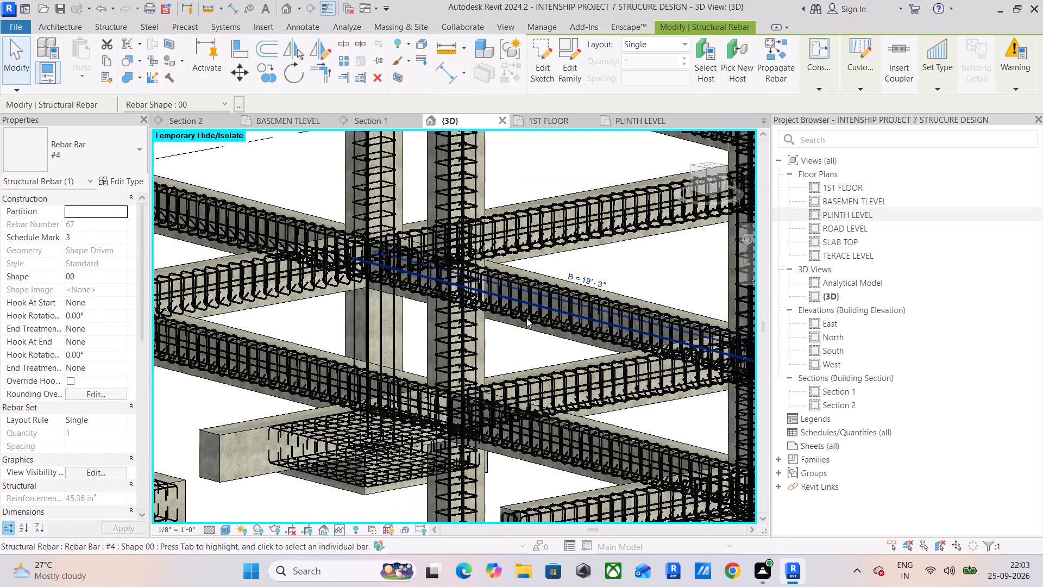
middle_click_drag(512, 338, 526, 341, "shift")
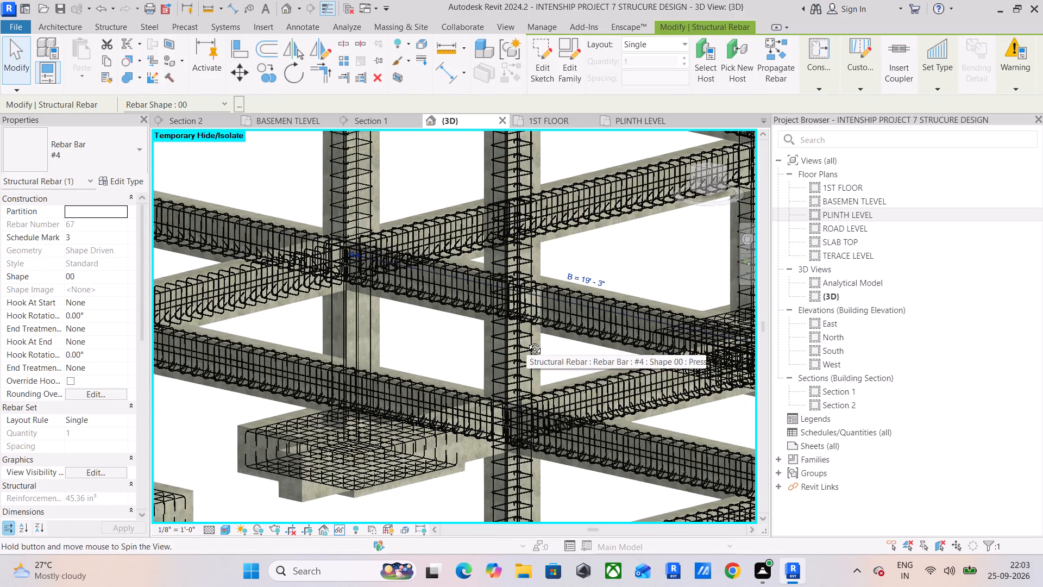
middle_click_drag(526, 341, 525, 325, "shift")
middle_click_drag(427, 286, 444, 320)
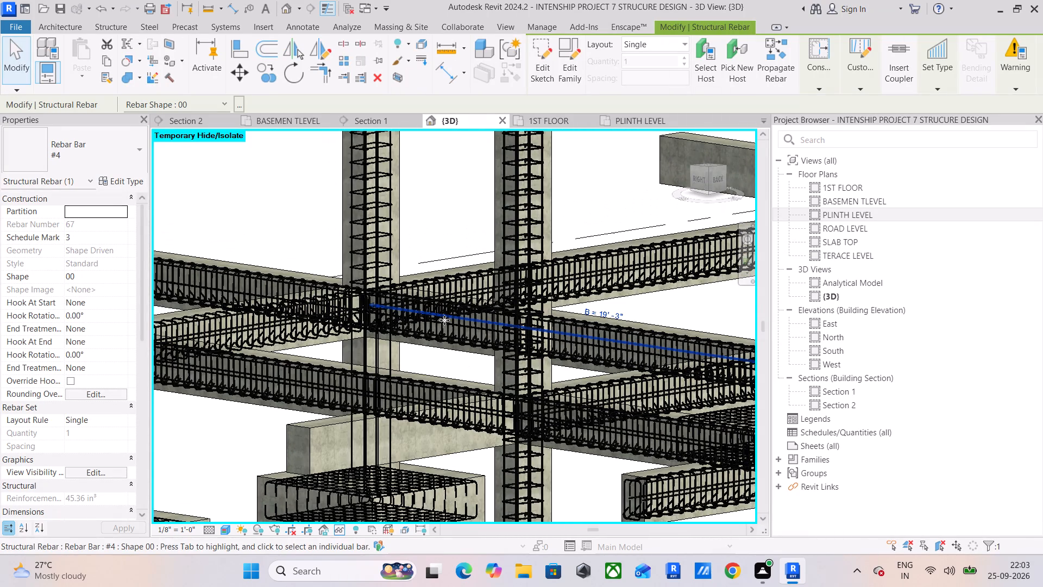
scroll(444, 320, "down", 10)
scroll(444, 320, "up", 3)
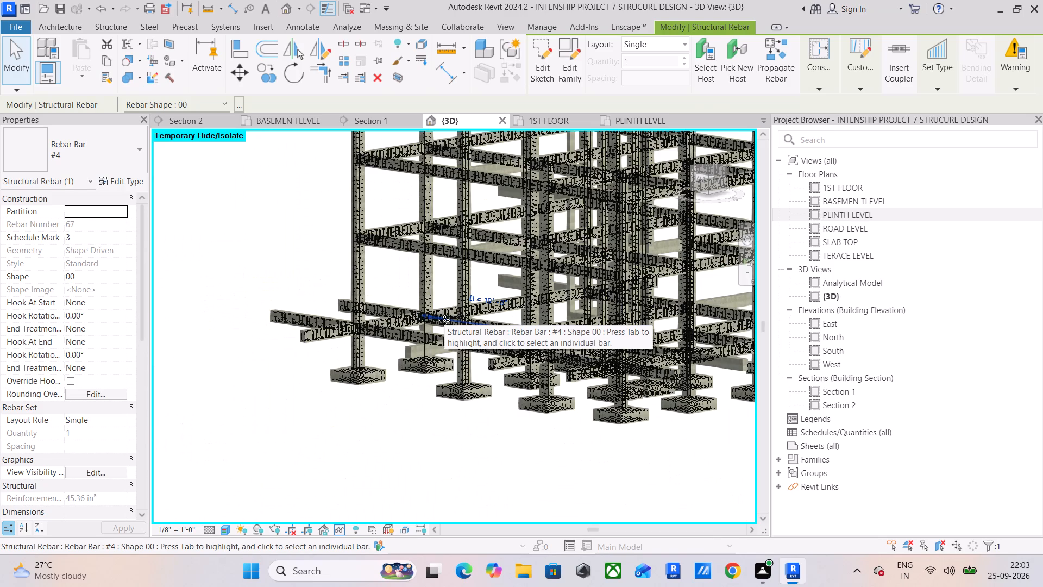
scroll(444, 320, "up", 6)
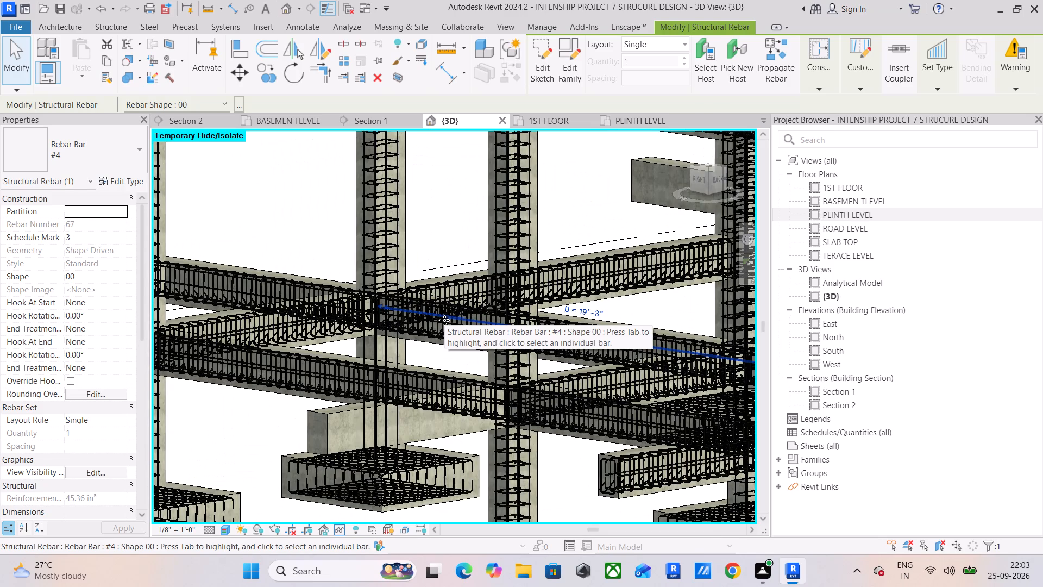
scroll(430, 263, "up", 4)
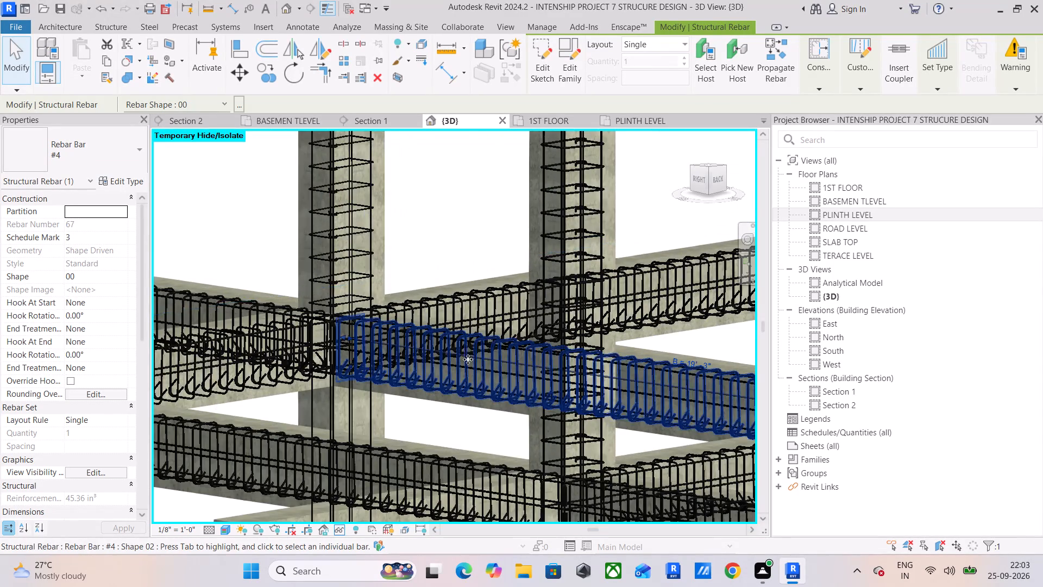
scroll(488, 370, "up", 6)
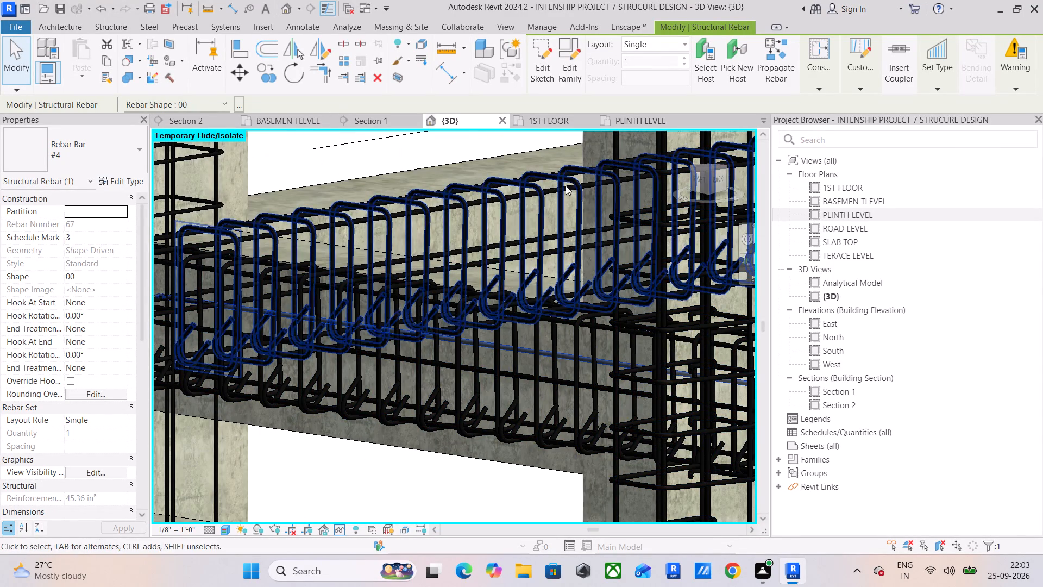
Examine the selected bar's location between grids C and D in the BASEMEN TLEVEL plan and select the Section 2 line.
left_click(295, 116)
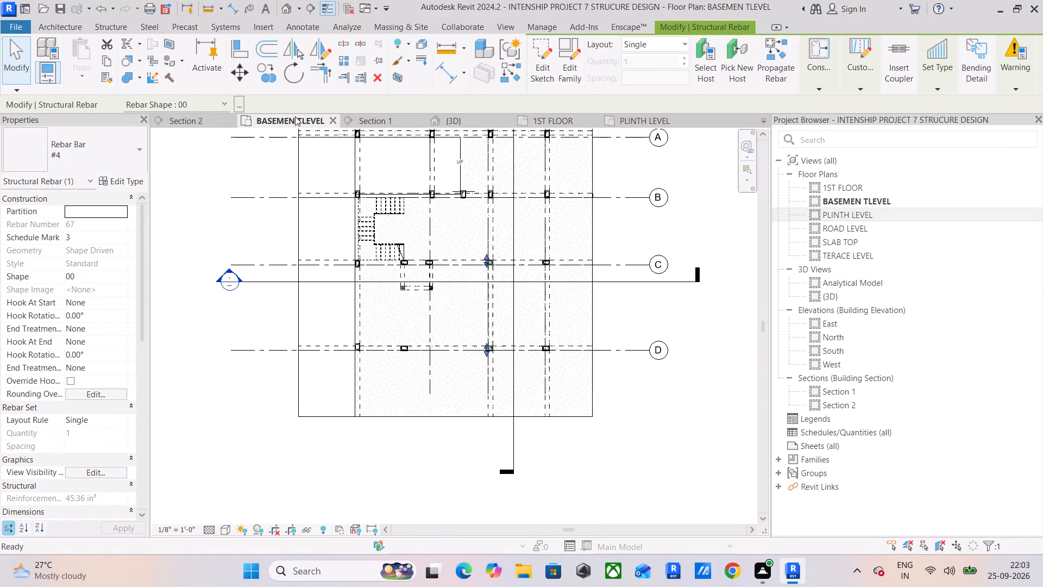
scroll(488, 264, "up", 20)
scroll(488, 264, "up", 2)
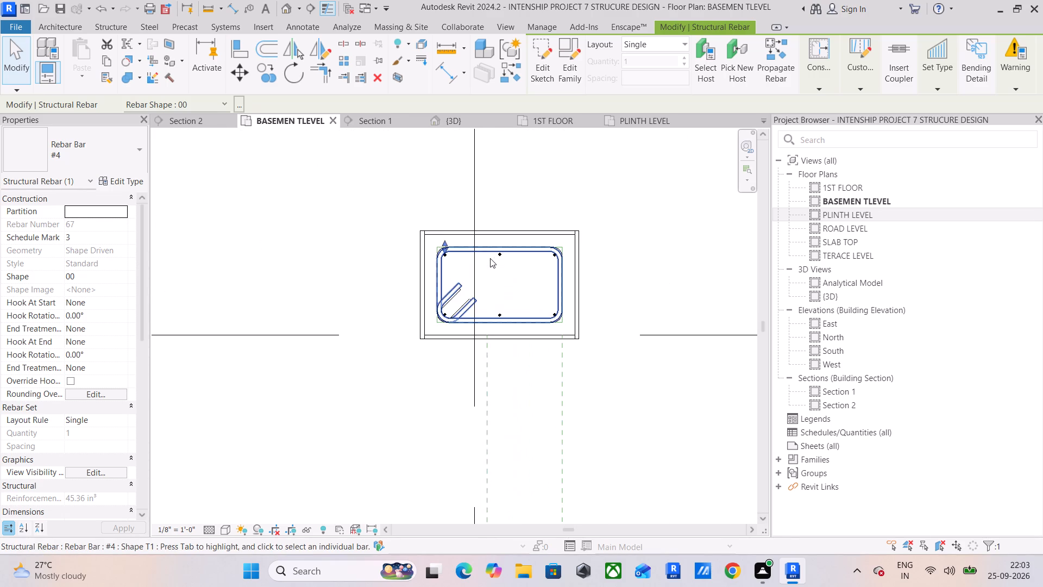
scroll(449, 256, "up", 12)
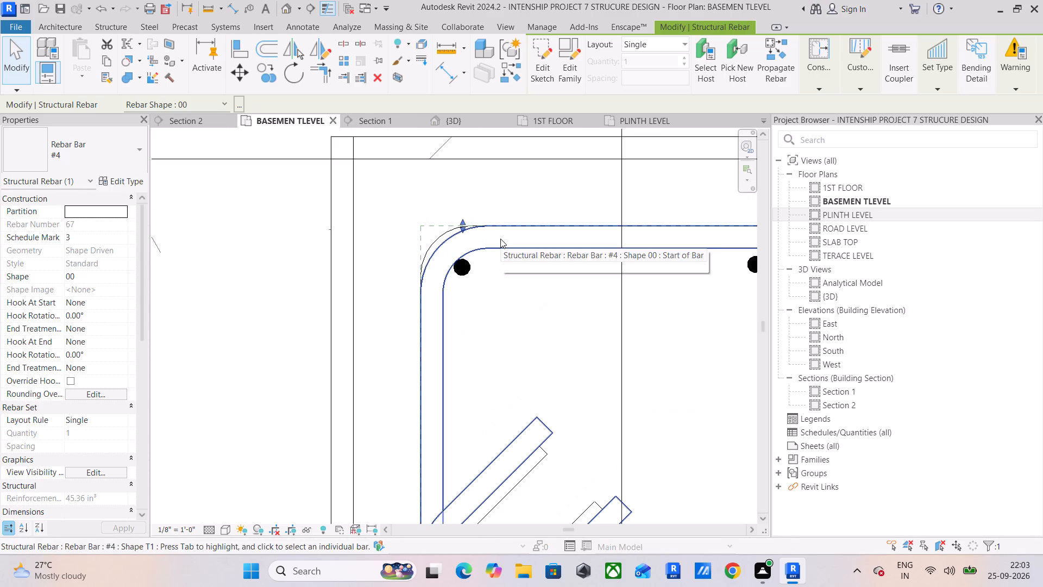
scroll(500, 239, "down", 16)
scroll(531, 276, "down", 1)
middle_click_drag(531, 284, 486, 341)
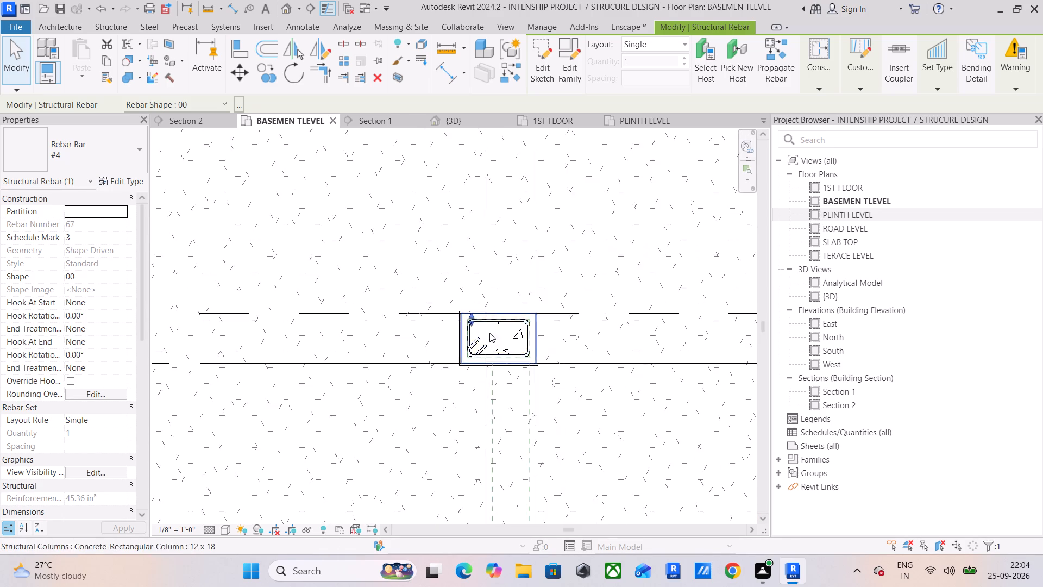
scroll(489, 333, "down", 11)
scroll(546, 285, "down", 5)
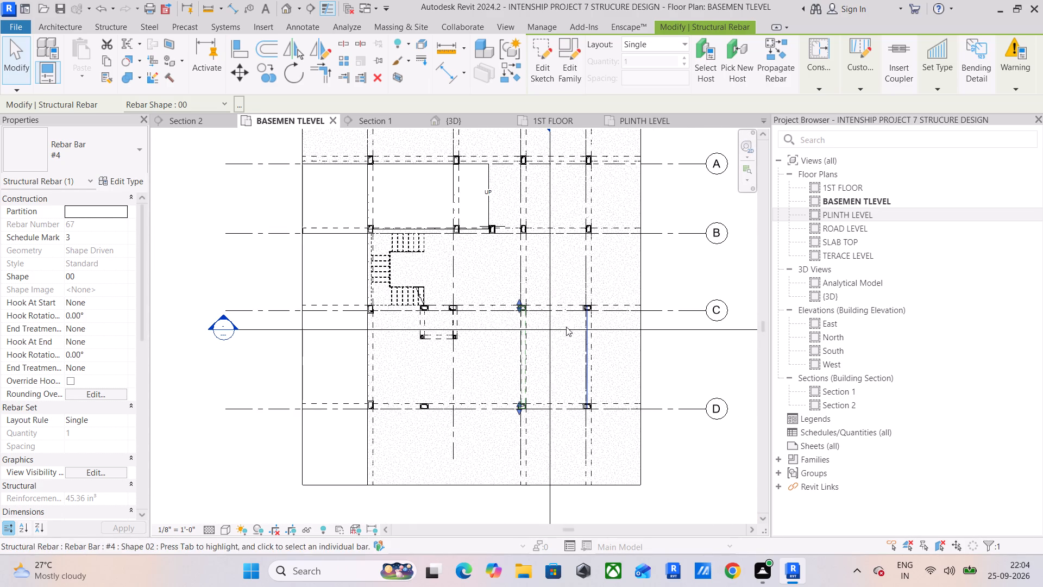
scroll(549, 289, "down", 5)
scroll(552, 293, "up", 5)
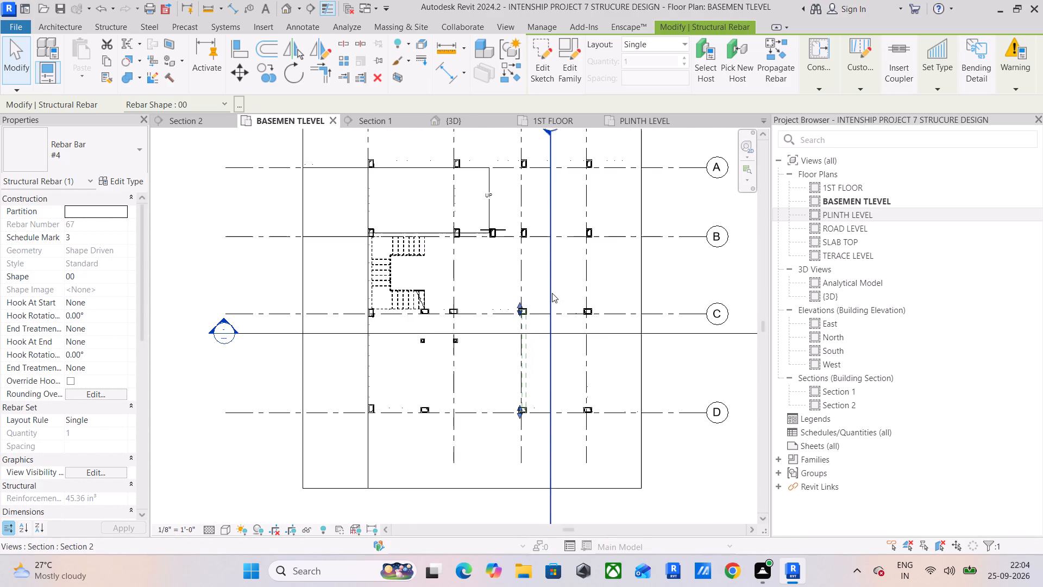
scroll(552, 293, "down", 5)
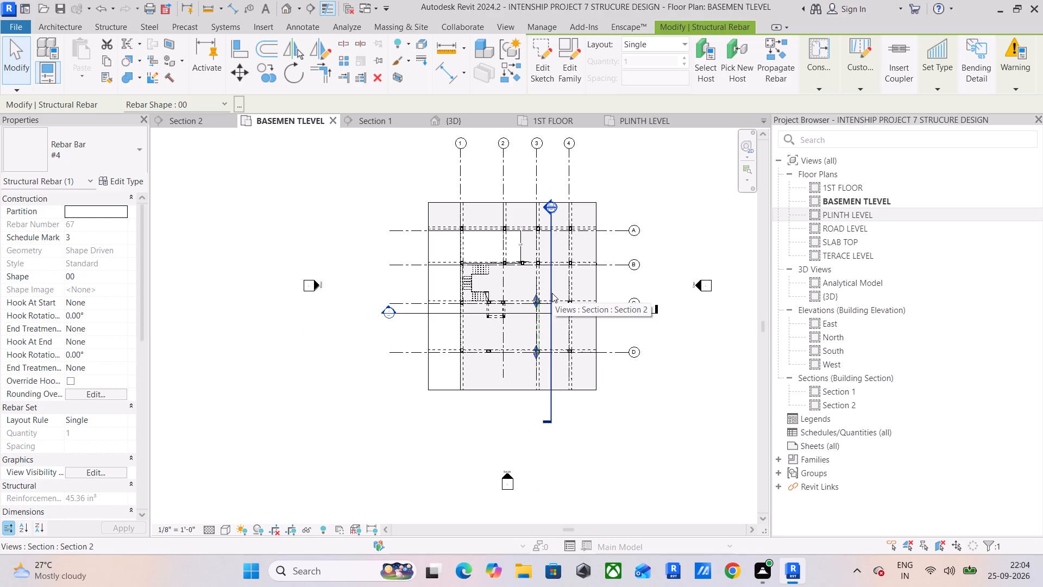
scroll(552, 293, "up", 5)
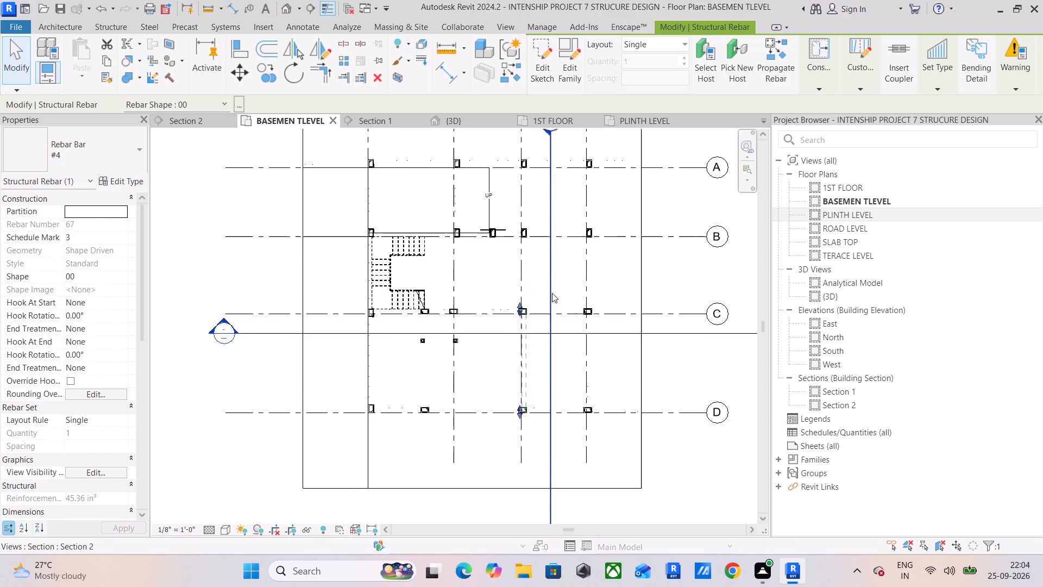
scroll(552, 293, "up", 1)
left_click(552, 293)
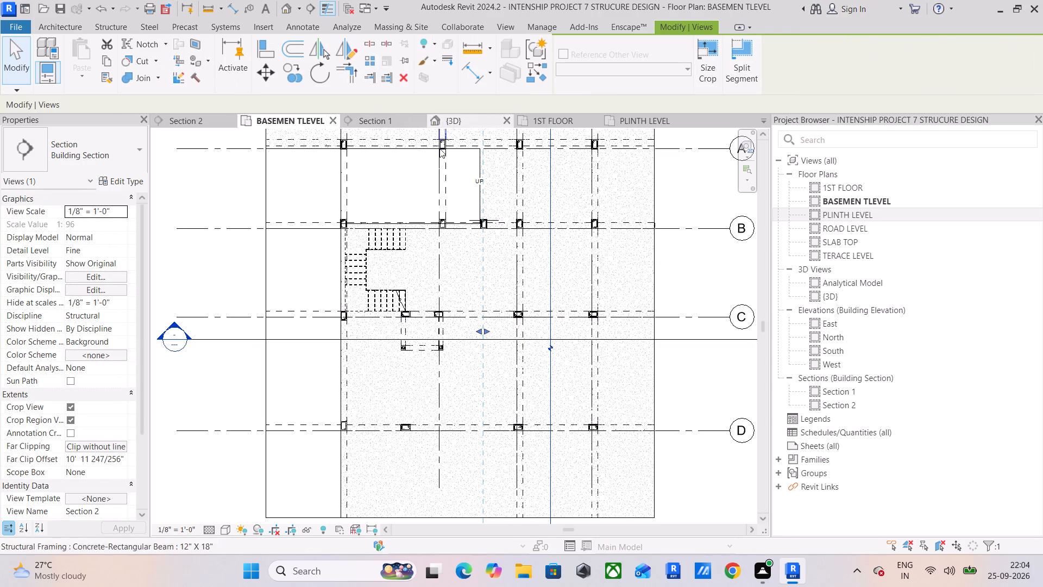
Select the beam's hooked #4 top bar, Shape 02, in 3D and examine its G-leg end at the column in Section 2.
left_click(469, 125)
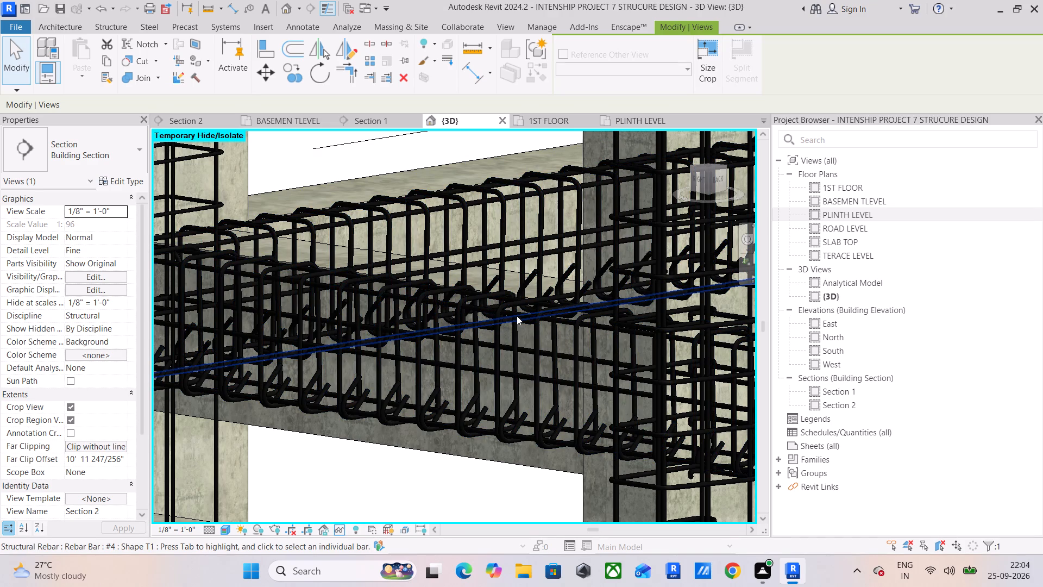
left_click(517, 316)
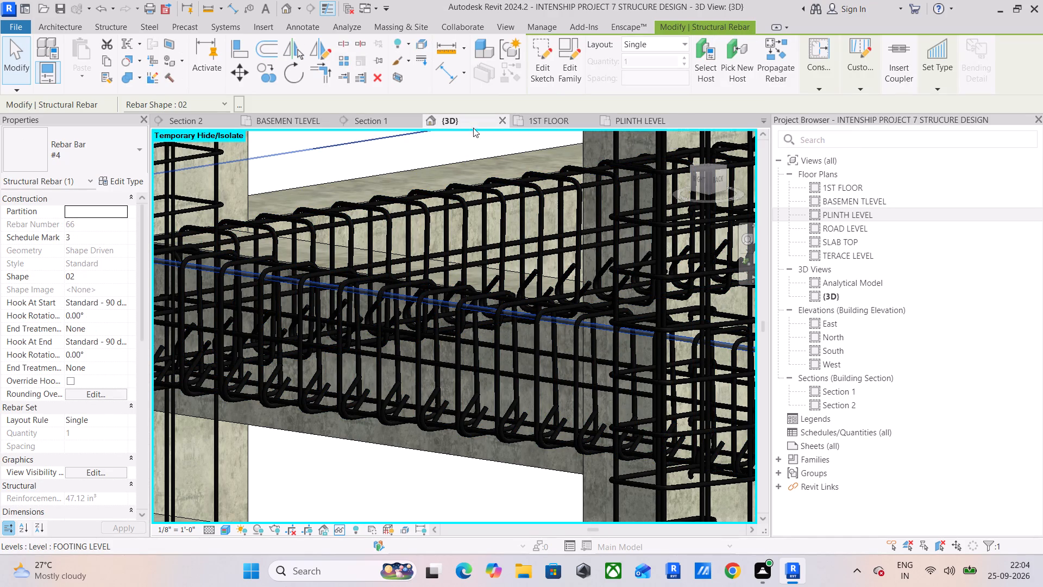
left_click(179, 122)
scroll(406, 280, "down", 5)
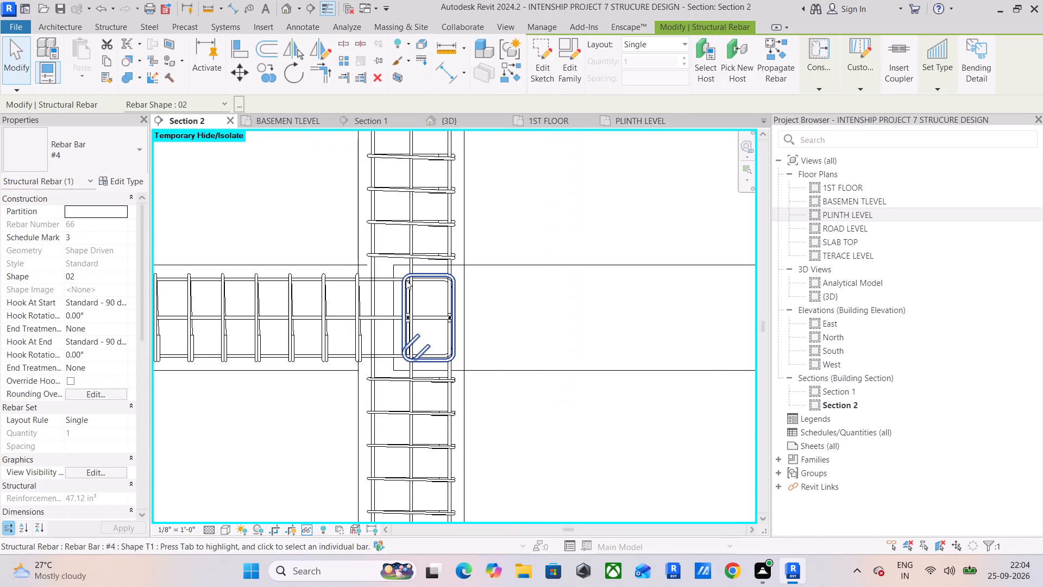
scroll(406, 280, "down", 19)
middle_click_drag(356, 261, 546, 265)
scroll(263, 288, "up", 11)
scroll(318, 269, "up", 5)
middle_click_drag(317, 291, 554, 294)
scroll(297, 272, "up", 5)
scroll(401, 302, "up", 6)
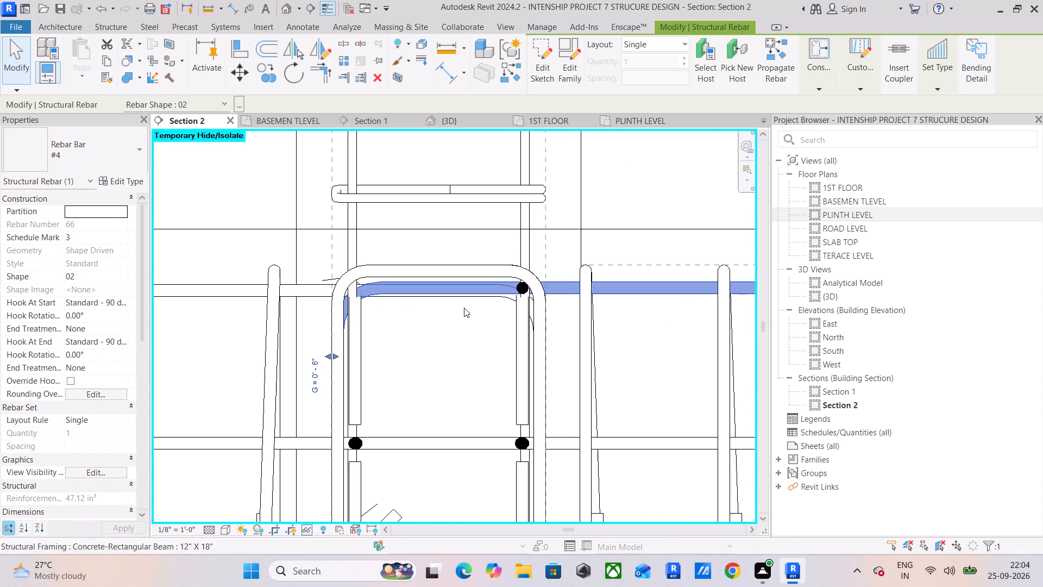
scroll(464, 347, "down", 7)
scroll(394, 326, "up", 6)
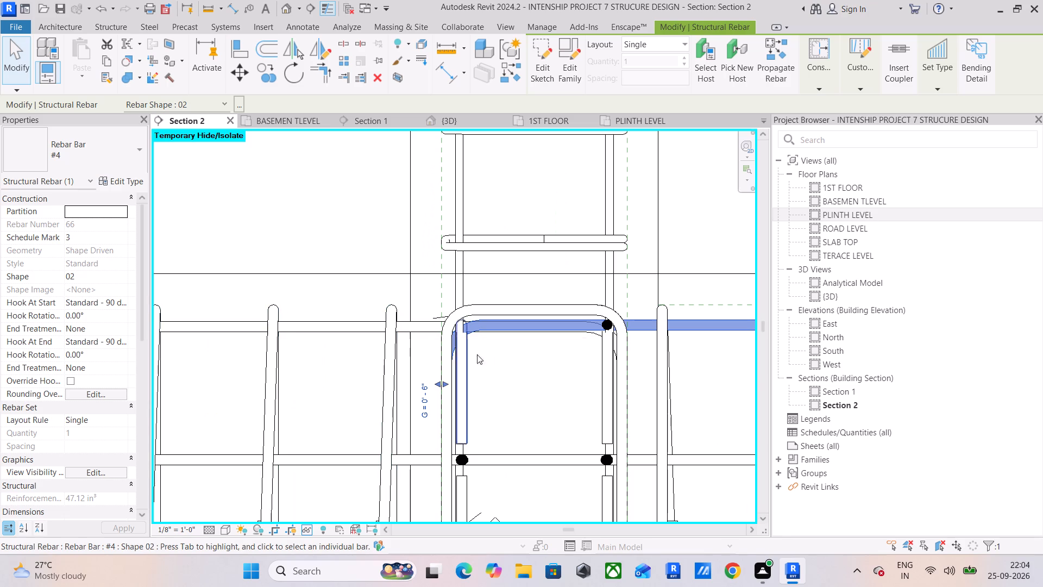
Follow the hooked top bar along the beam in Section 2 and examine its opposite A-leg end at the column joint.
scroll(481, 349, "down", 5)
middle_click_drag(526, 339, 158, 312)
scroll(158, 312, "down", 6)
middle_click_drag(427, 298, 71, 264)
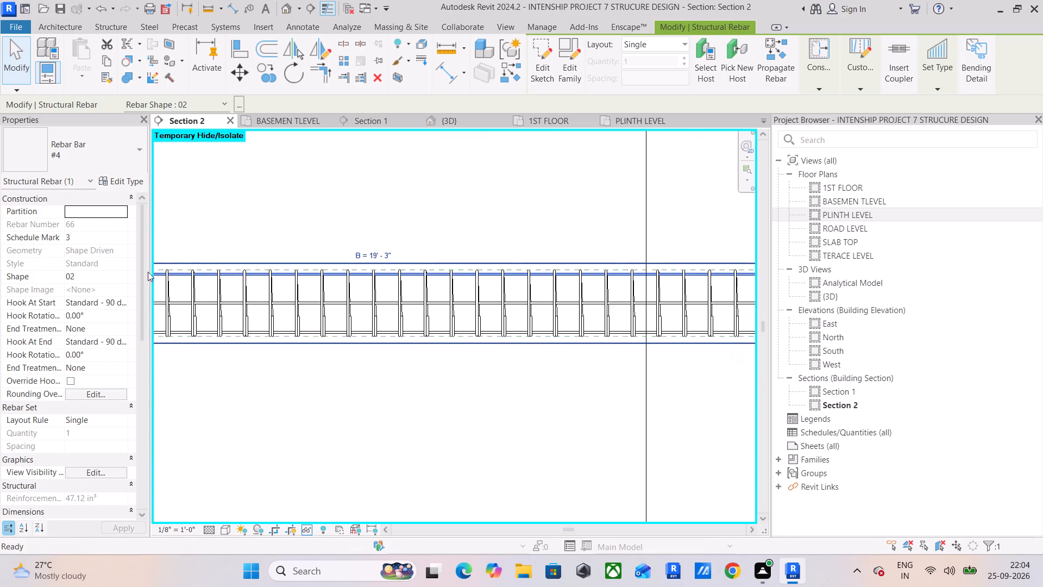
scroll(213, 267, "down", 4)
middle_click_drag(392, 271, 236, 280)
scroll(405, 272, "up", 15)
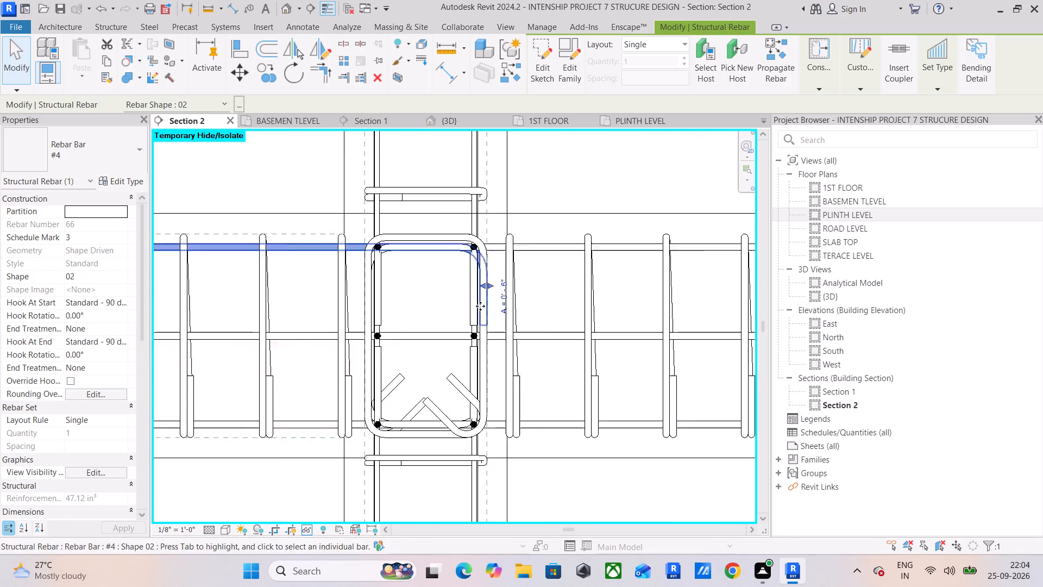
scroll(480, 306, "up", 1)
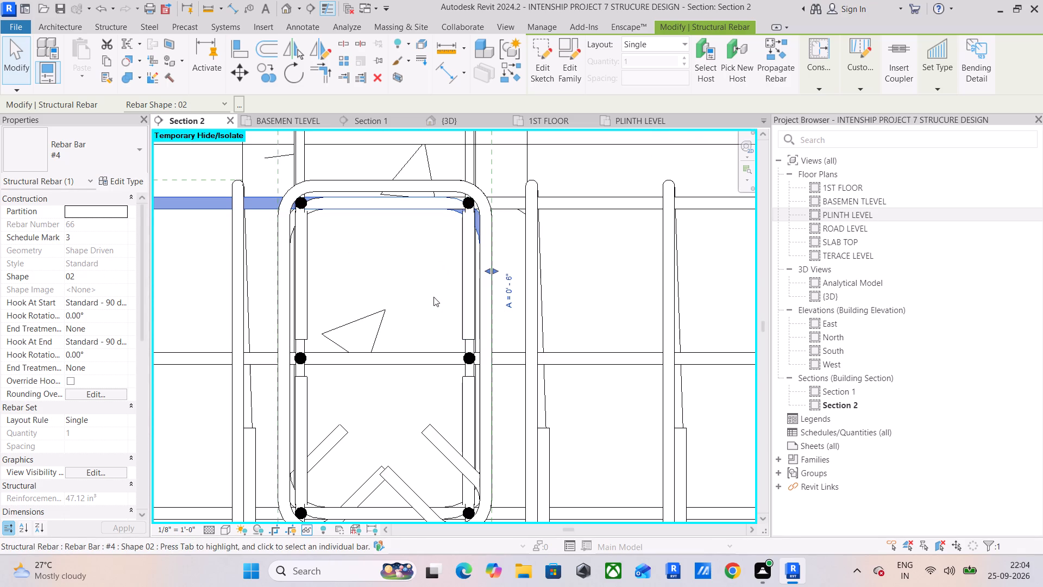
Follow the selected hooked #4 top bar back along the beam in Section 2 and re-examine its G-leg end at the column.
scroll(431, 276, "down", 18)
middle_click_drag(431, 276, 508, 282)
scroll(414, 280, "down", 5)
middle_click_drag(331, 274, 456, 295)
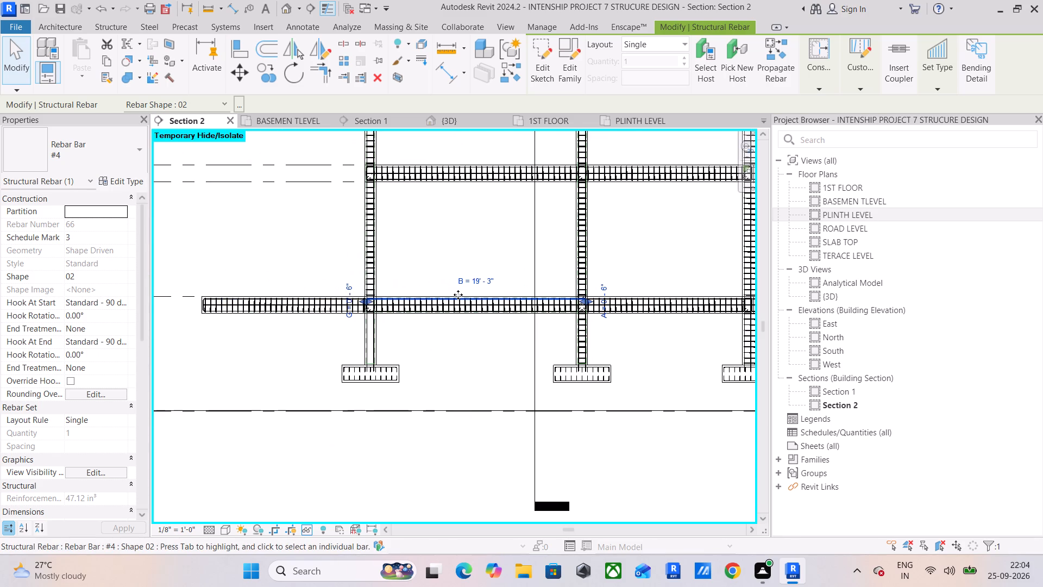
scroll(260, 283, "up", 4)
scroll(422, 306, "up", 11)
scroll(467, 327, "up", 5)
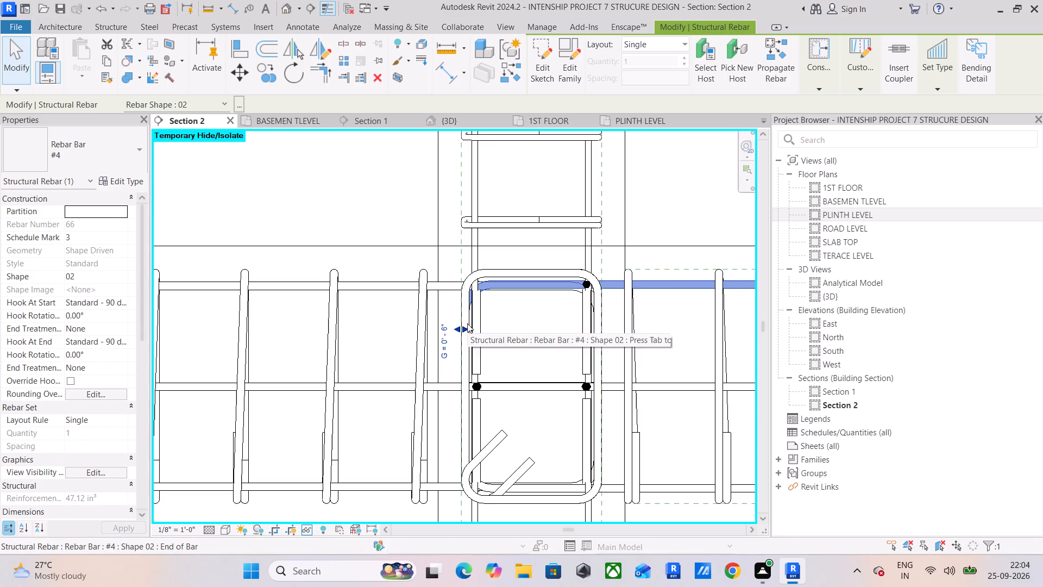
Examine the selected hooked #4 bar at the stirrup's top corner in the beam cross-section in Section 1.
left_click(369, 113)
left_click(372, 120)
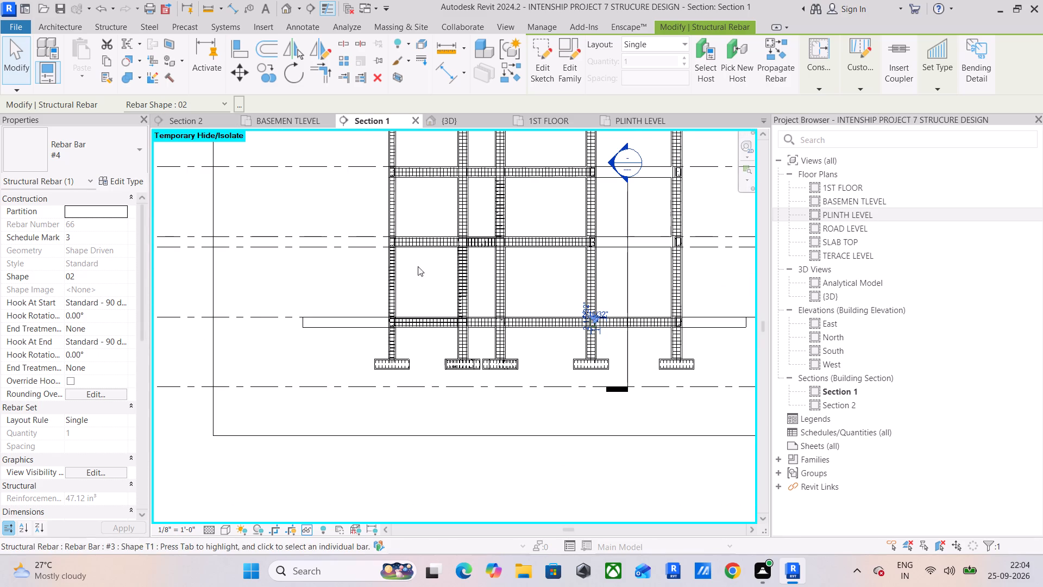
scroll(637, 335, "up", 11)
scroll(586, 303, "up", 5)
scroll(480, 345, "up", 6)
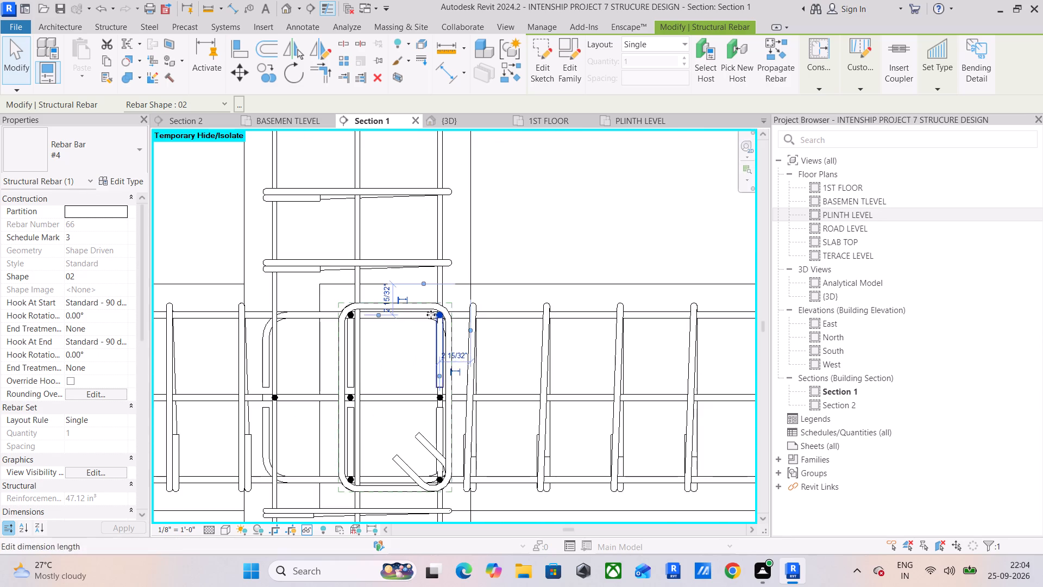
scroll(428, 307, "up", 11)
middle_click_drag(448, 332, 513, 229)
scroll(514, 232, "down", 3)
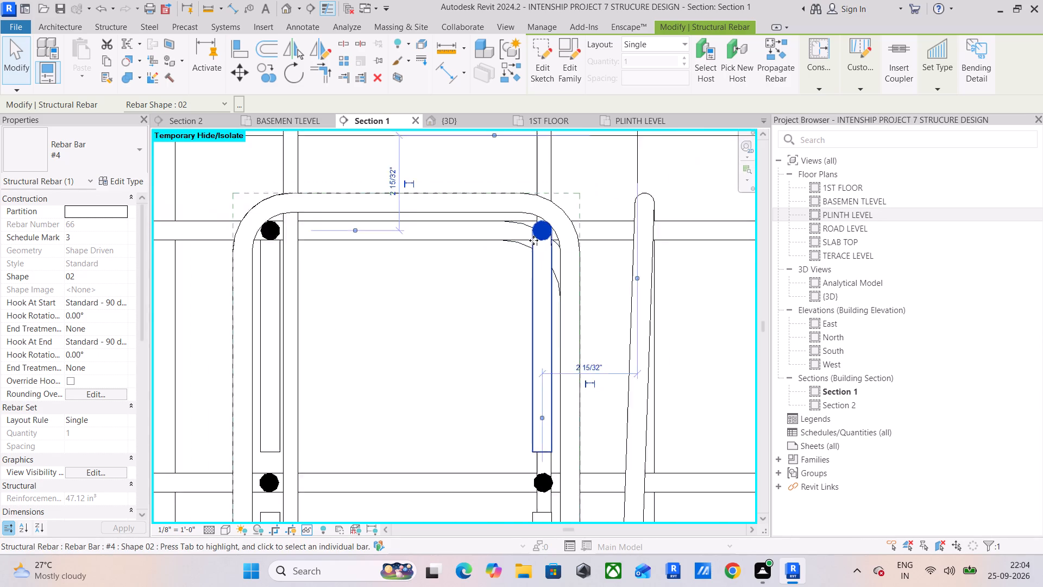
scroll(533, 240, "down", 1)
middle_click_drag(533, 240, 578, 235)
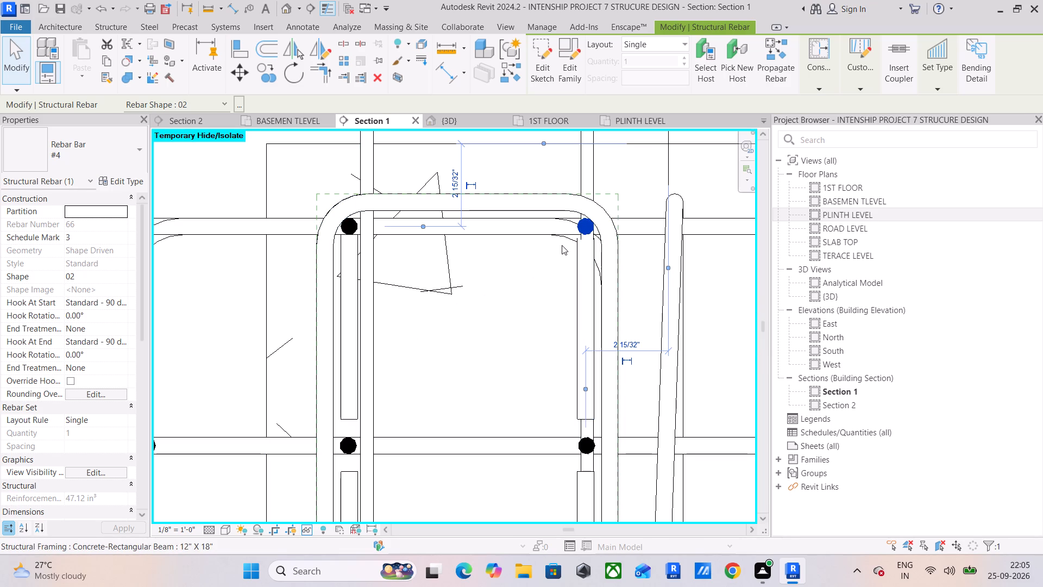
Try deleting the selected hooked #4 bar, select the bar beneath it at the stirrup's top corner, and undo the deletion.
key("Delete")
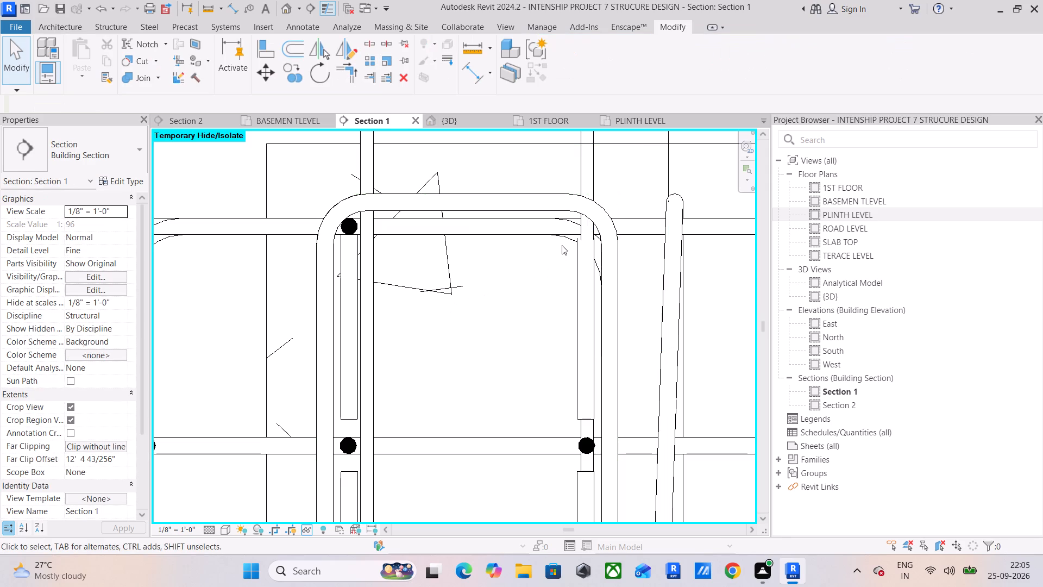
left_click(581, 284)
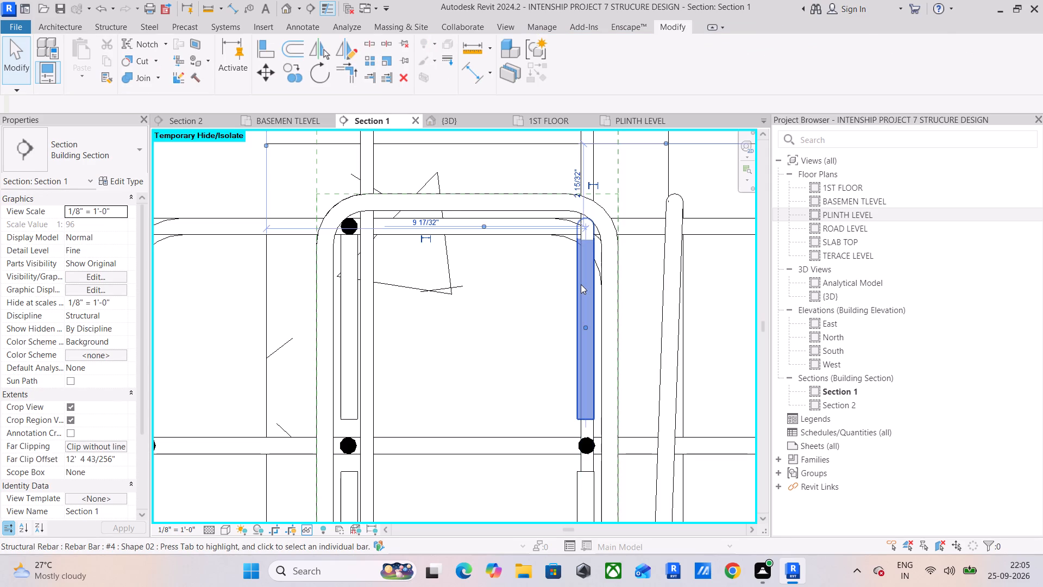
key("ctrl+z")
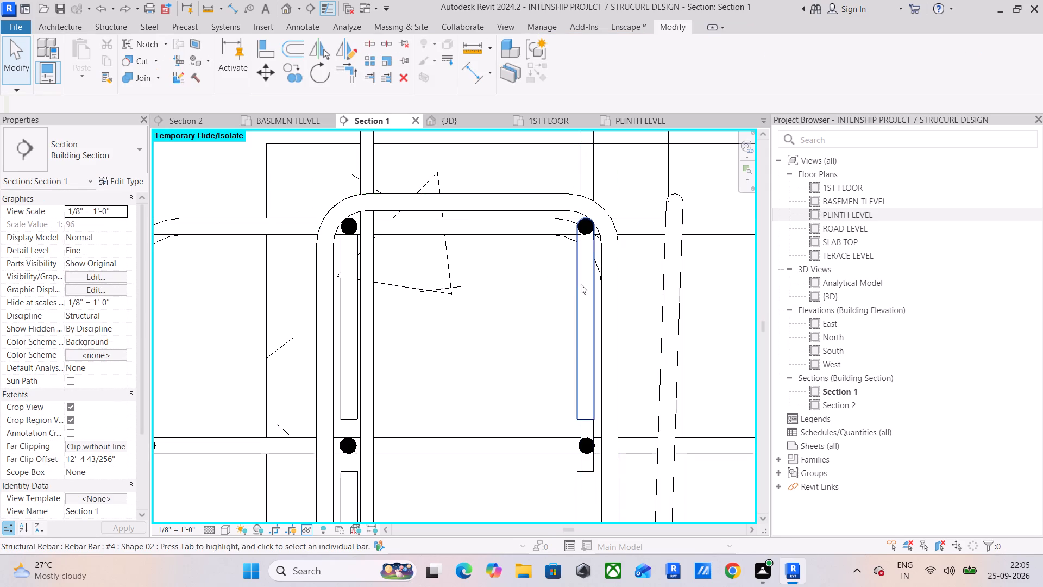
Move the hooked #4 top corner bar aside toward the stirrup's interior and delete the overlapping Shape 02 bar left at the corner.
scroll(587, 422, "up", 6)
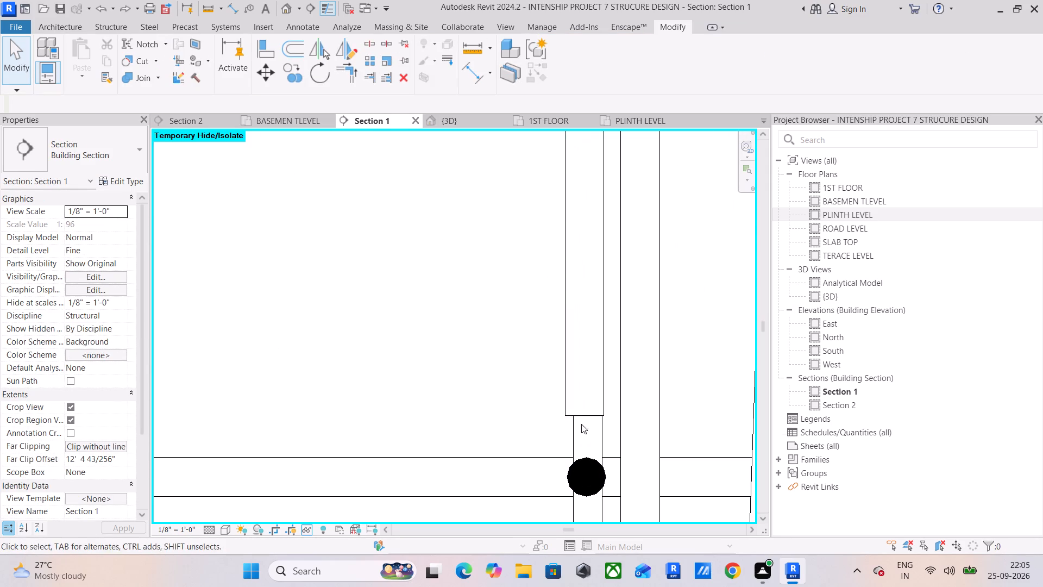
scroll(571, 418, "down", 7)
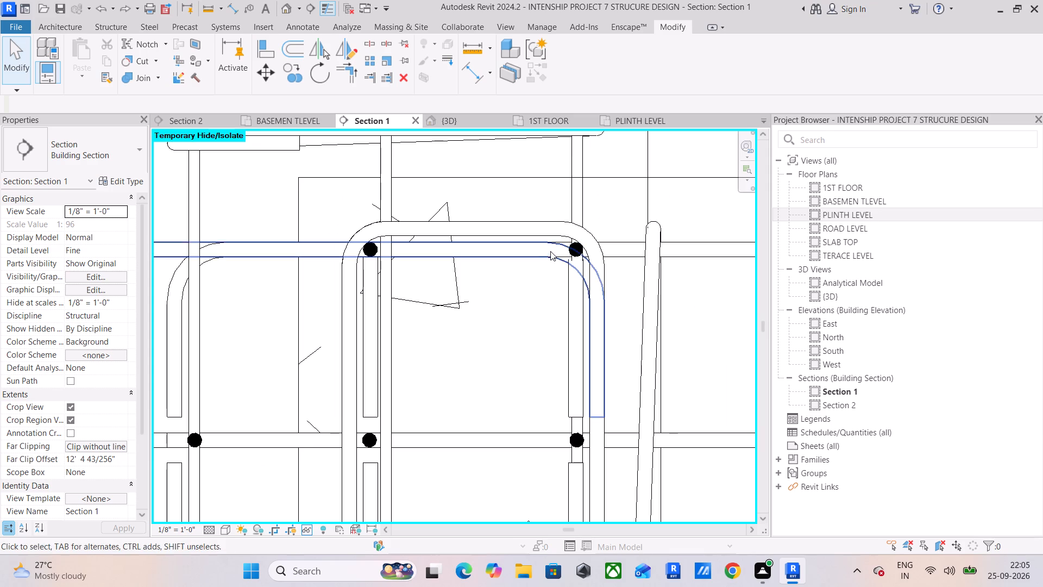
left_click(576, 247)
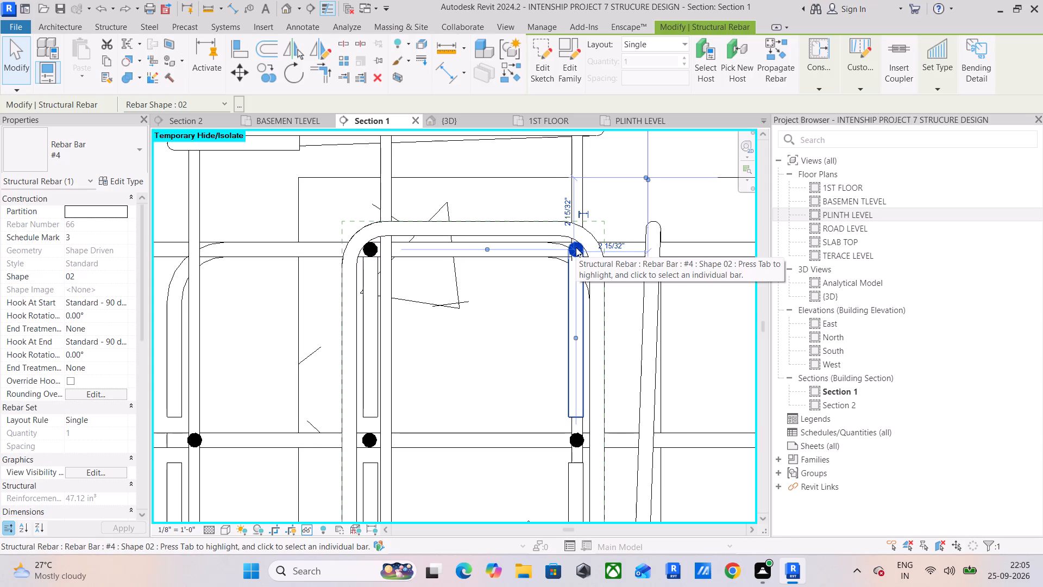
left_click_drag(574, 304, 509, 321)
left_click(574, 308)
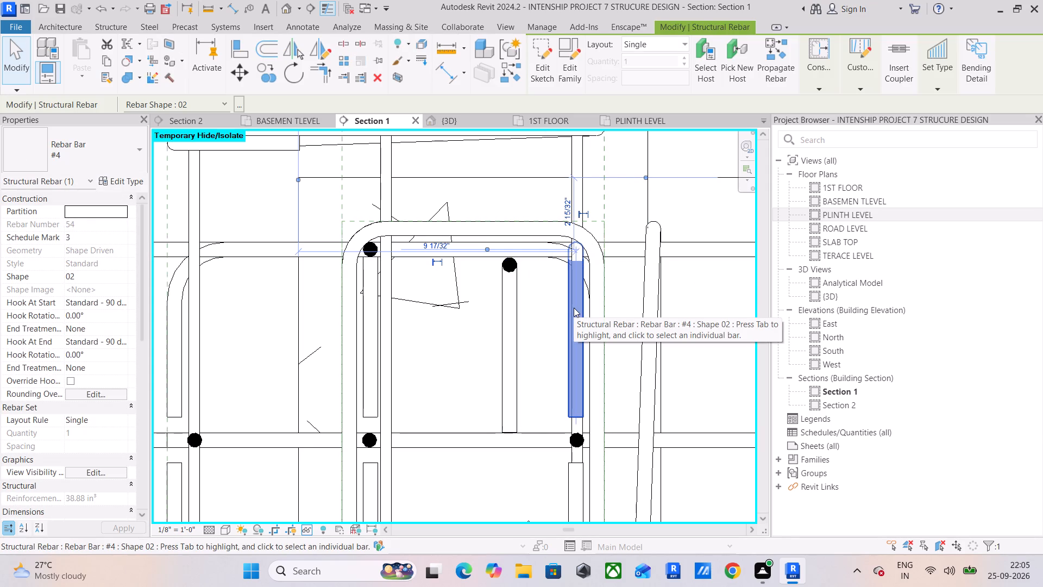
key("Delete")
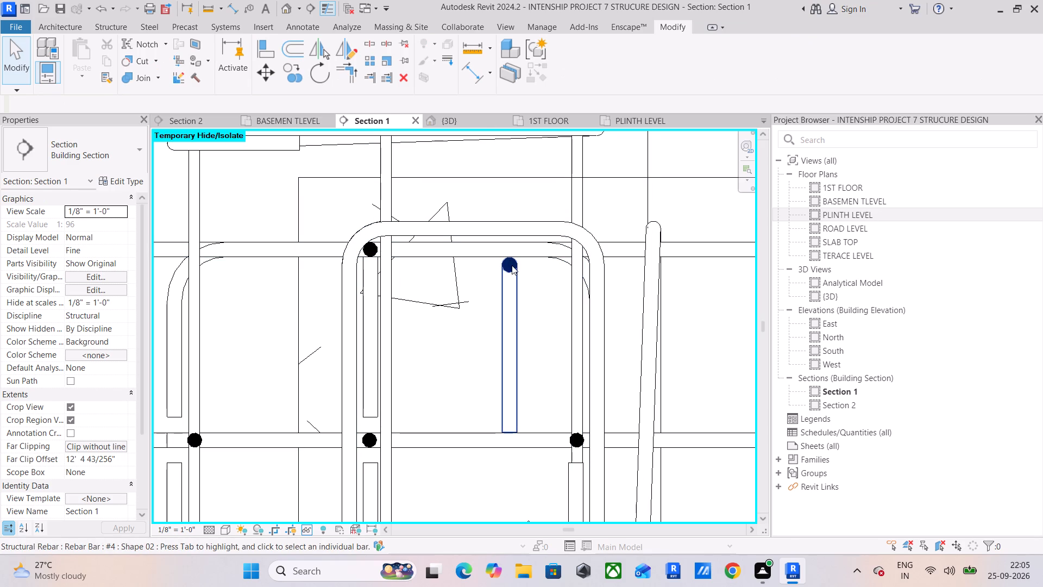
Move the hooked bar back to the stirrup's top corner and align its horizontal centreline with the opposite top corner bar.
left_click_drag(512, 265, 574, 251)
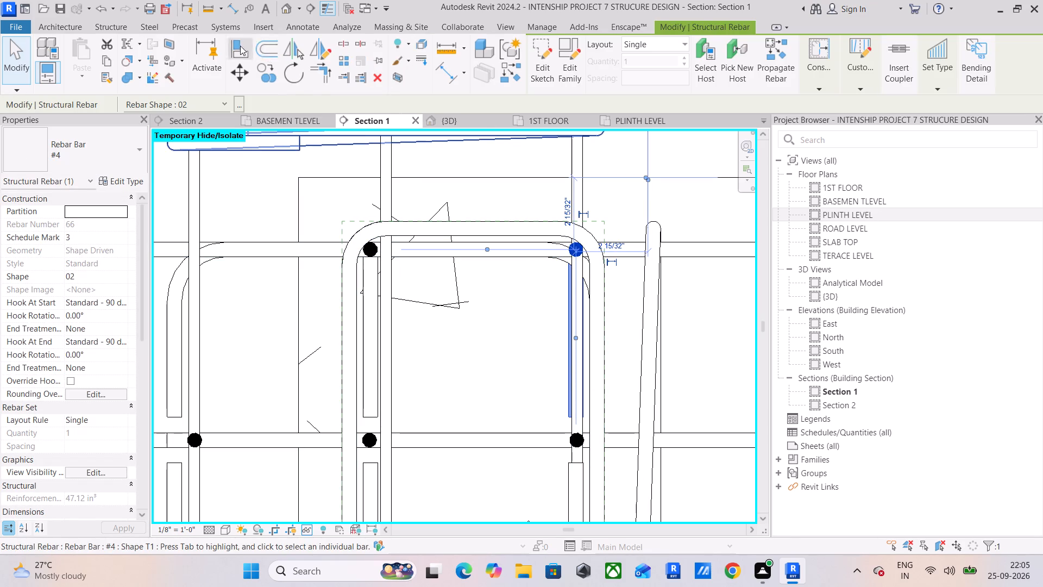
left_click(240, 46)
scroll(411, 230, "up", 10)
left_click(315, 284)
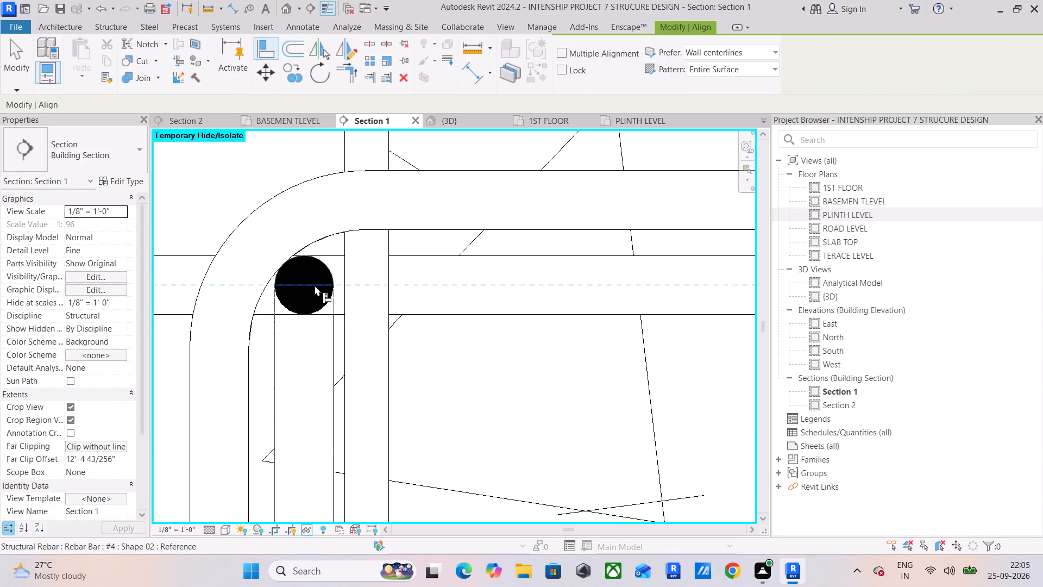
scroll(510, 313, "down", 5)
middle_click_drag(575, 312, 120, 323)
scroll(350, 303, "up", 10)
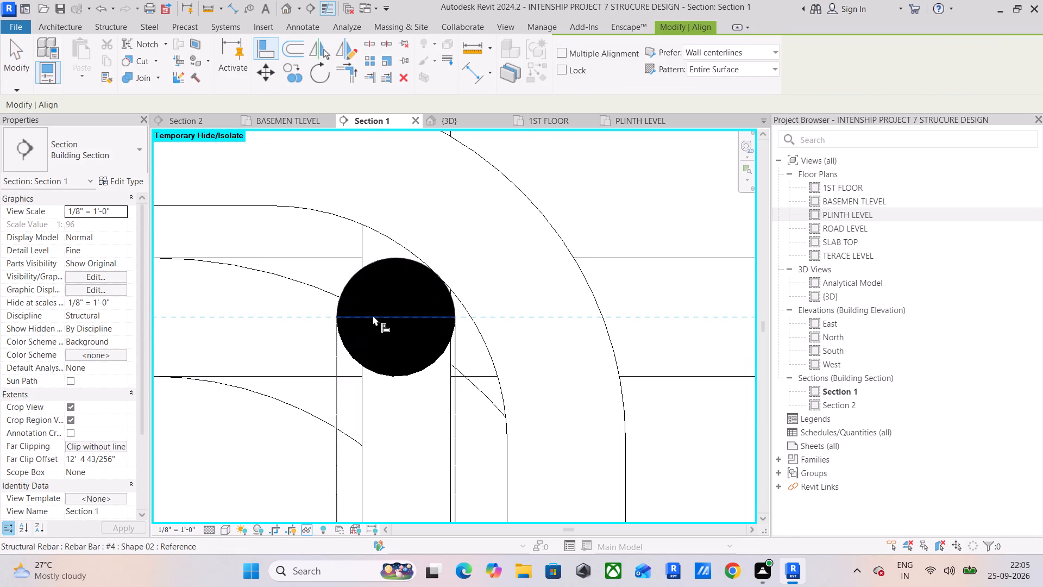
scroll(389, 317, "up", 6)
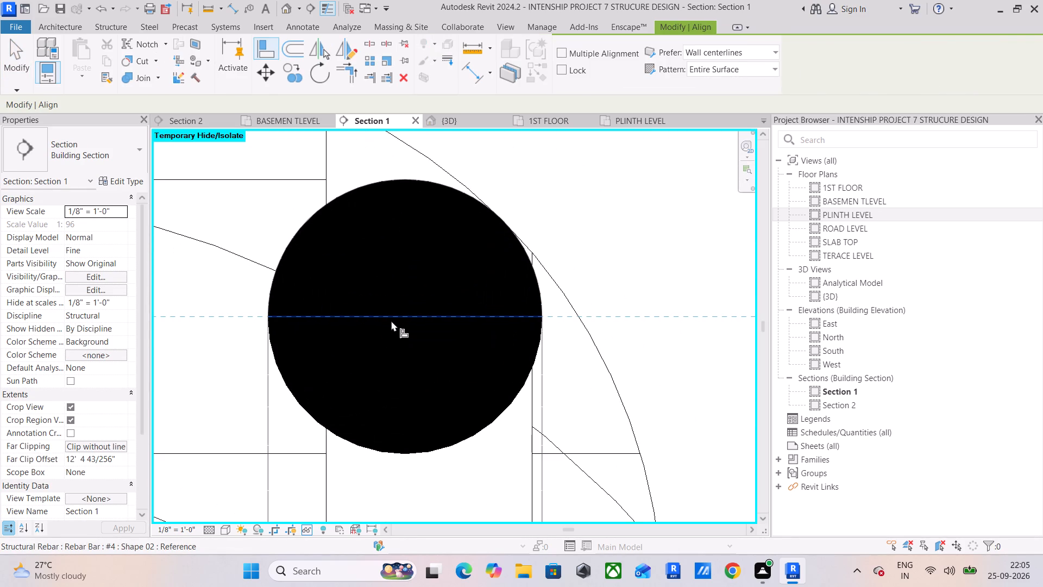
left_click(395, 314)
Align the top corner bar's vertical centreline with the #4 Shape 00 mid-height bar directly below it.
scroll(395, 316, "down", 7)
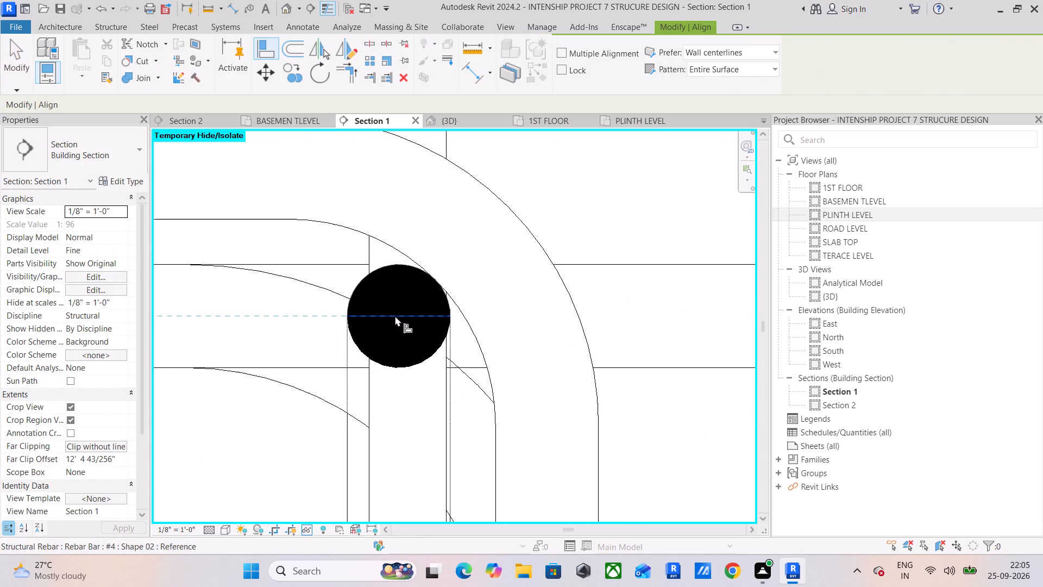
scroll(359, 323, "down", 8)
middle_click_drag(386, 336, 410, 208)
scroll(410, 208, "up", 1)
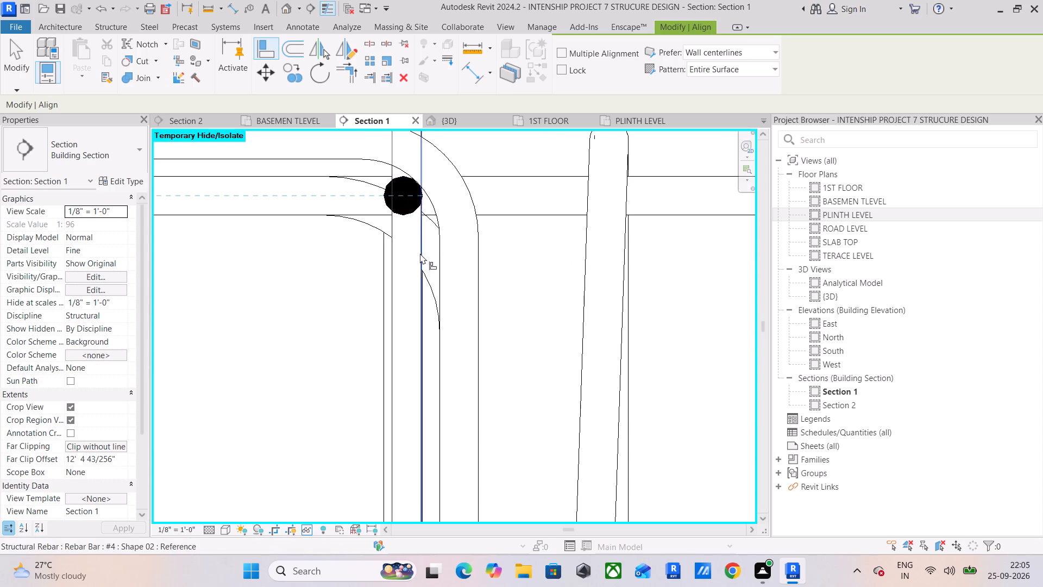
scroll(422, 261, "down", 5)
middle_click_drag(430, 279, 425, 154)
scroll(410, 357, "up", 7)
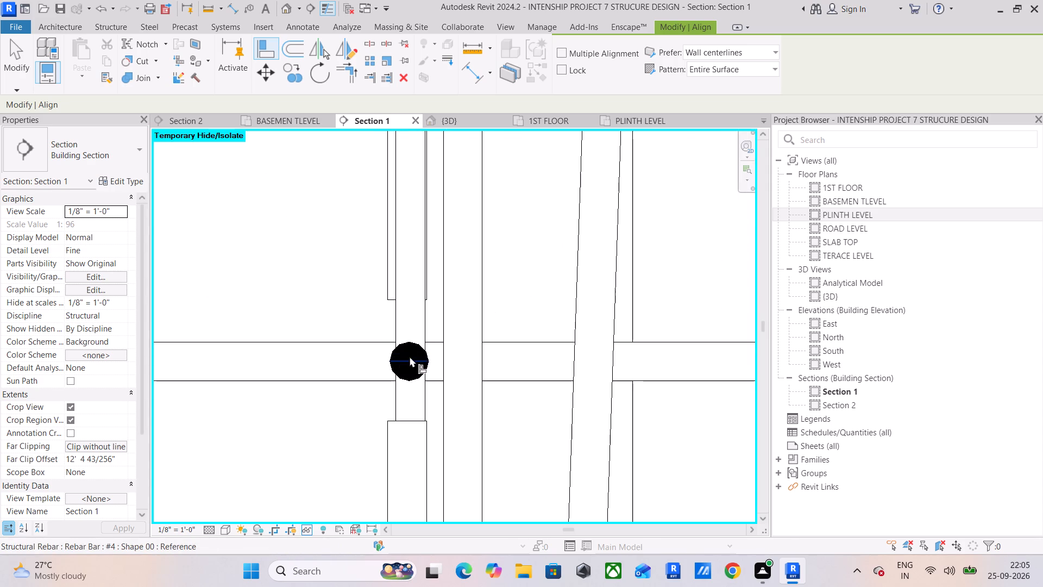
scroll(410, 357, "up", 5)
left_click(410, 355)
scroll(410, 271, "down", 7)
middle_click_drag(410, 264, 405, 458)
scroll(424, 255, "down", 3)
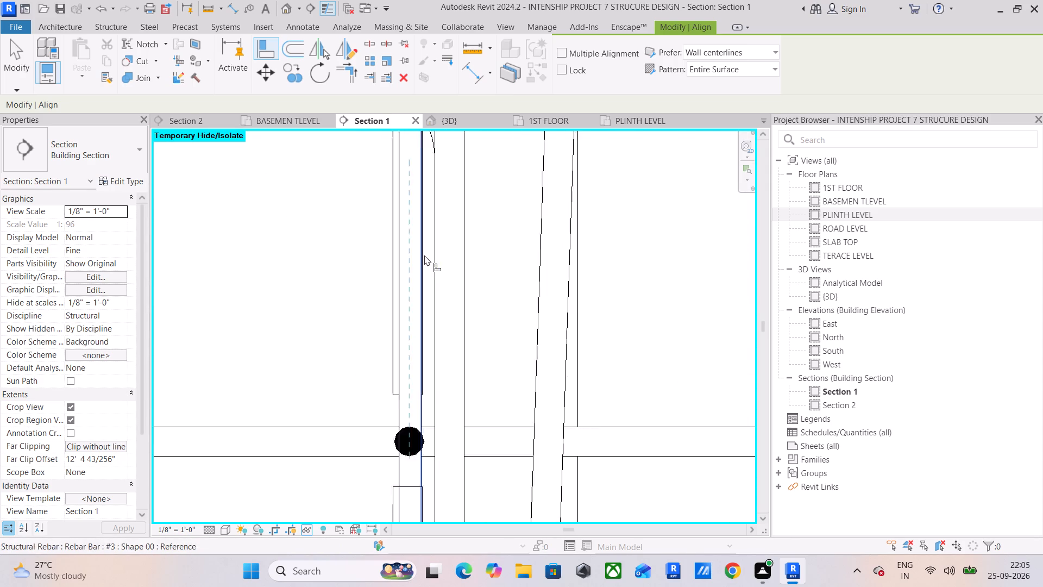
scroll(424, 255, "down", 3)
middle_click_drag(431, 202, 428, 344)
scroll(428, 344, "up", 1)
scroll(414, 249, "up", 11)
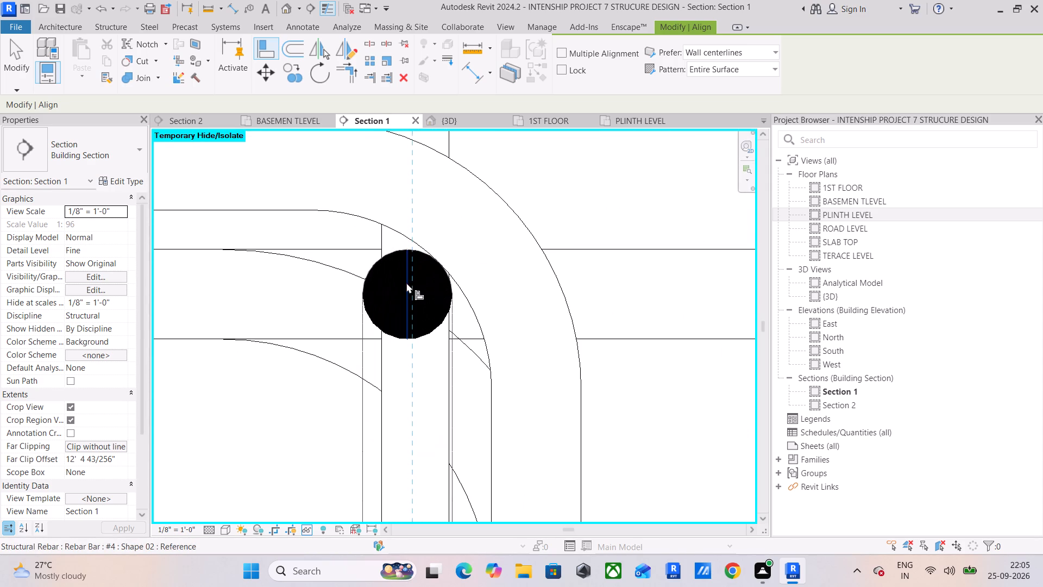
left_click(406, 283)
scroll(417, 324, "down", 13)
middle_click_drag(436, 322, 457, 157)
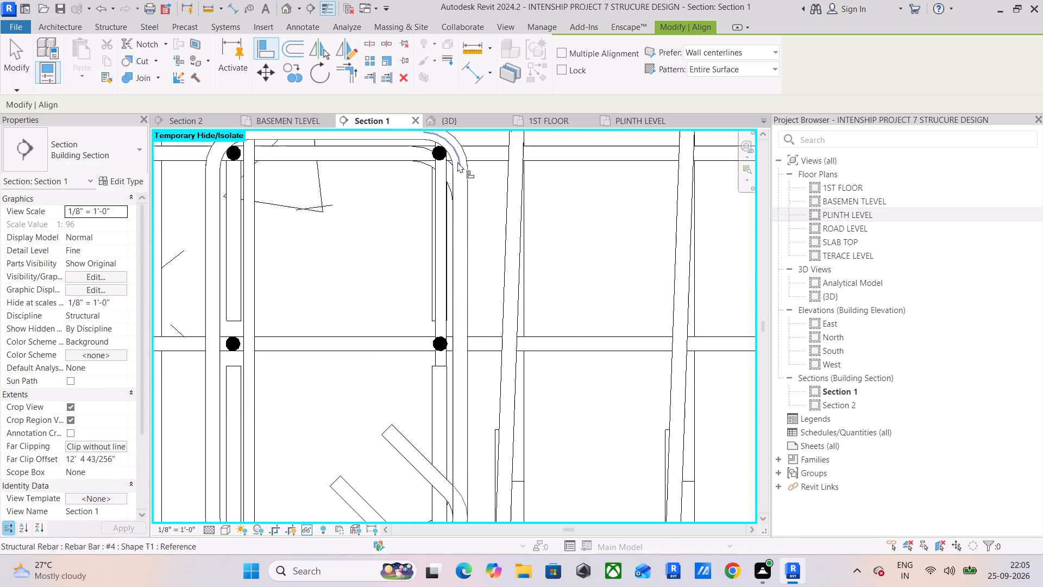
middle_click_drag(470, 374, 470, 309)
middle_click_drag(443, 395, 457, 341)
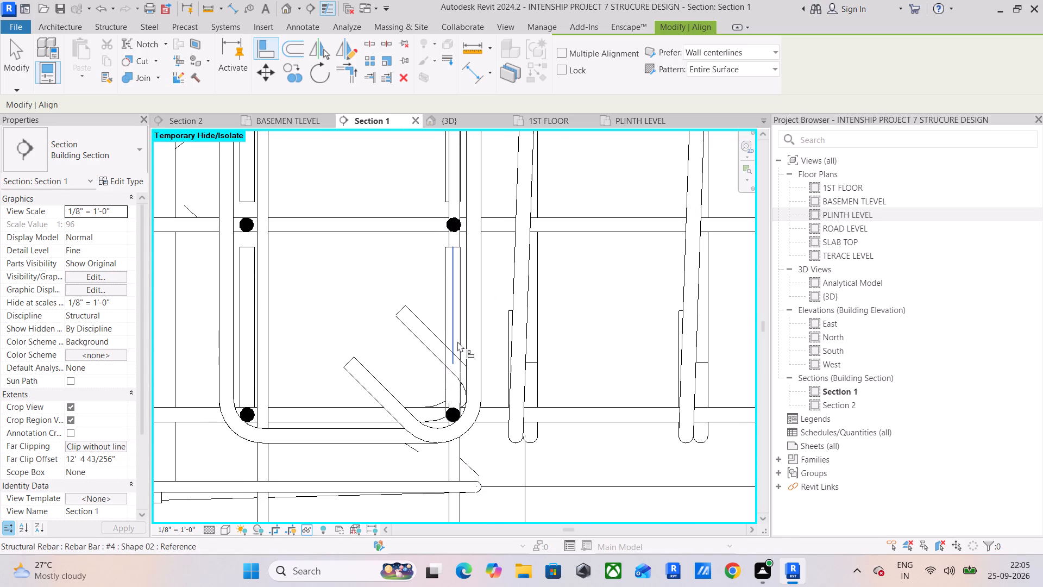
key("Escape")
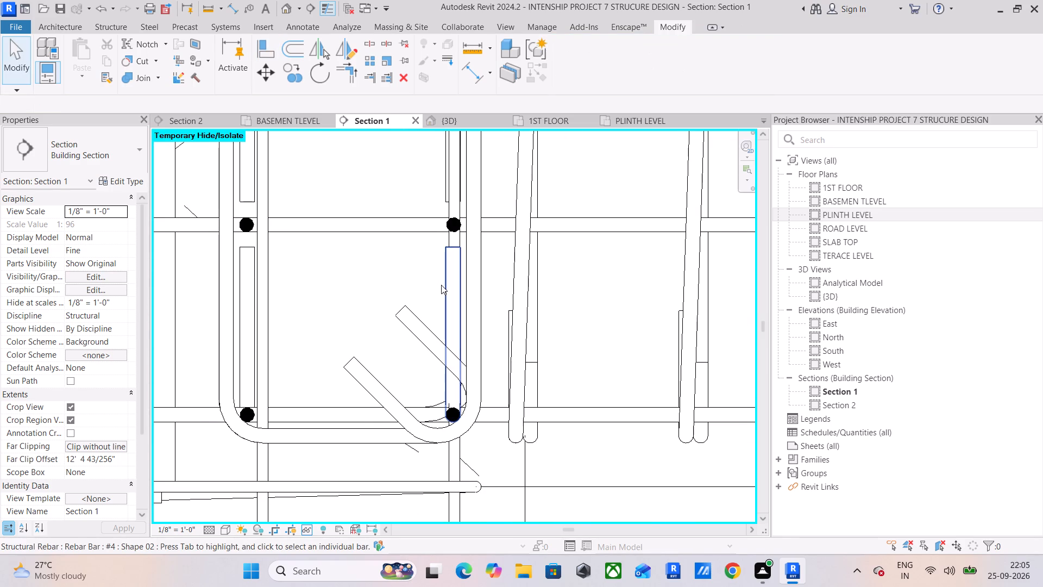
Pull the overlapping hooked #4 bar out of the bottom corner by the stirrup hooks and delete it.
left_click_drag(441, 285, 420, 284)
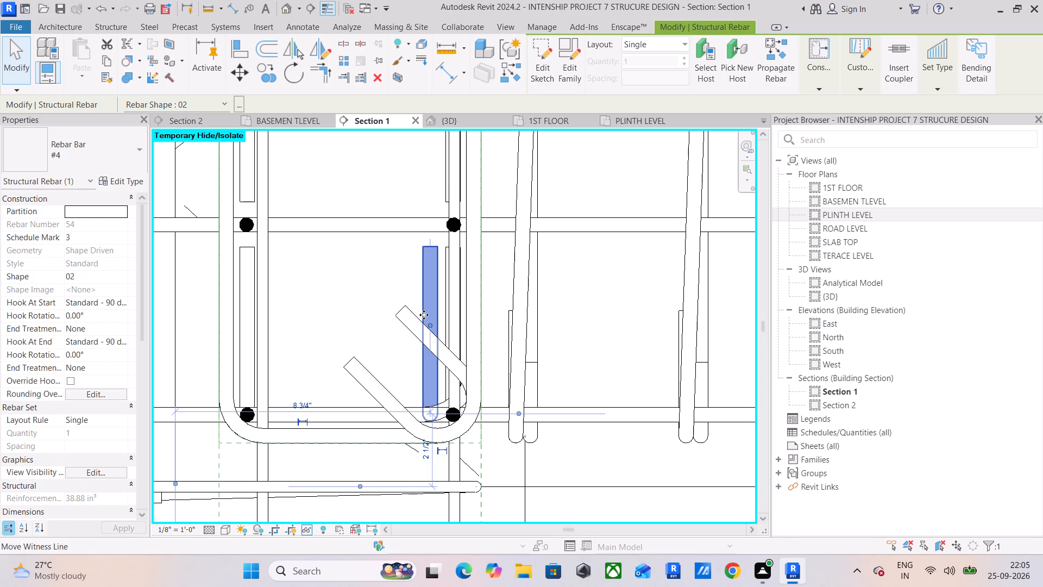
key("Delete")
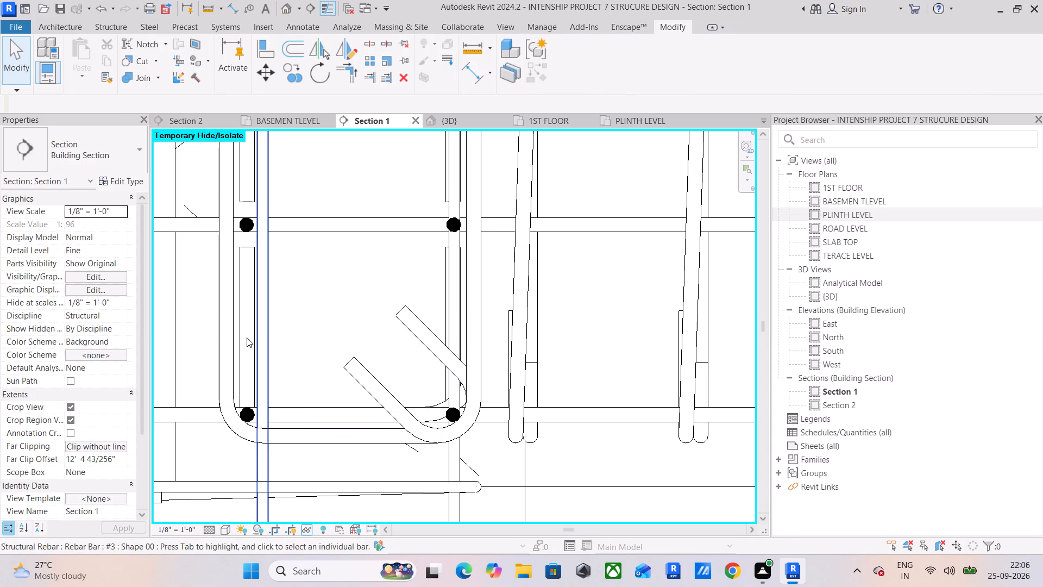
Delete the overlapping hooked #4 bar at the stirrup's opposite bottom corner, away from the stirrup hooks.
left_click(248, 334)
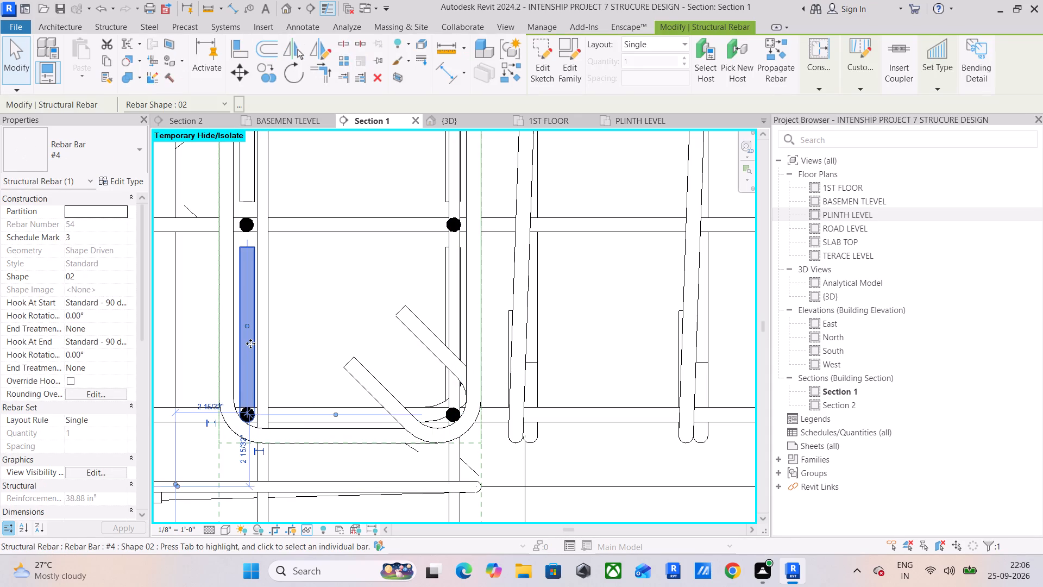
key("Delete")
key("Delete")
scroll(318, 295, "down", 1)
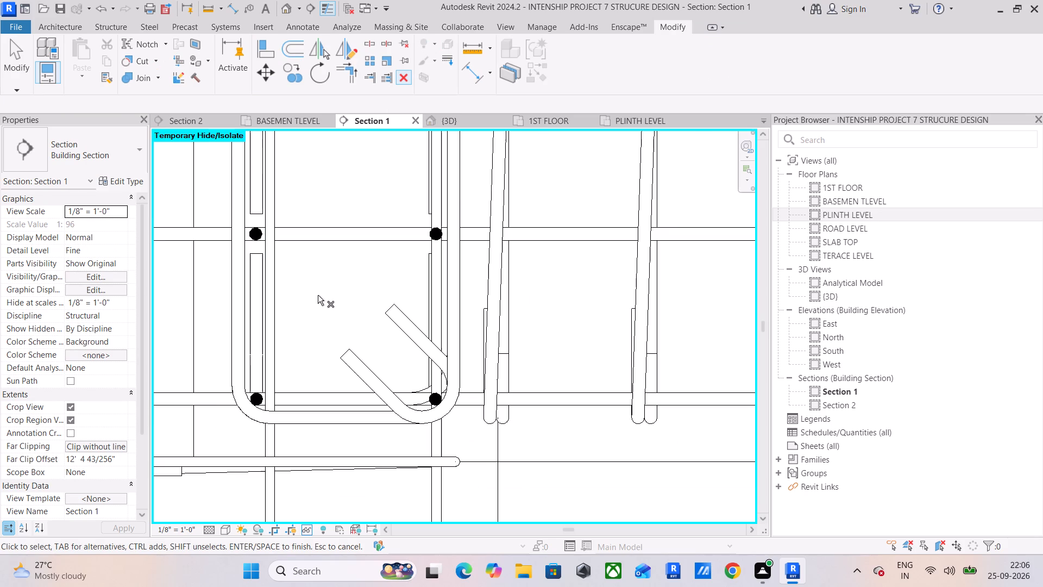
left_click(326, 271)
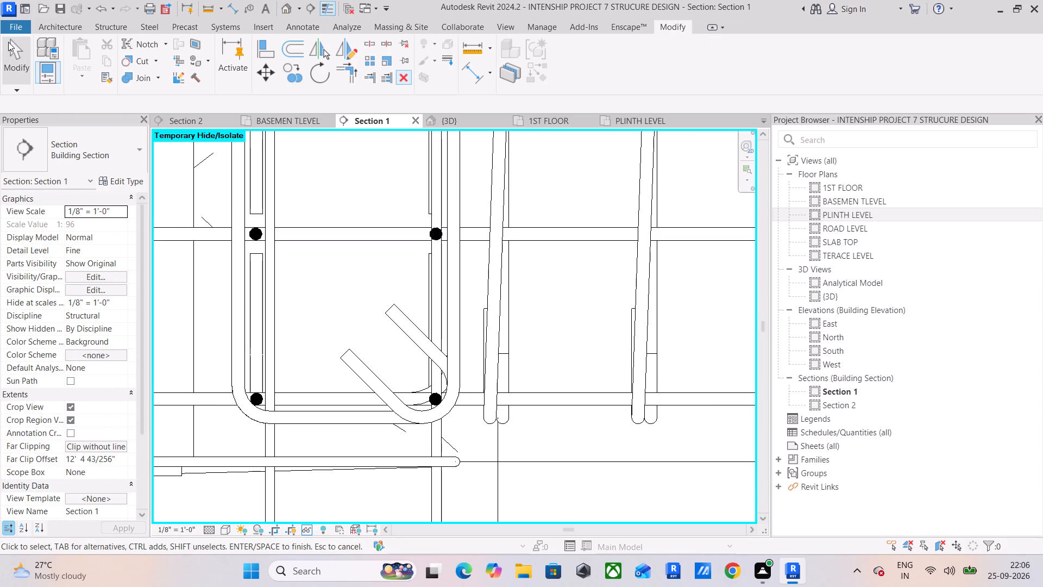
left_click(8, 42)
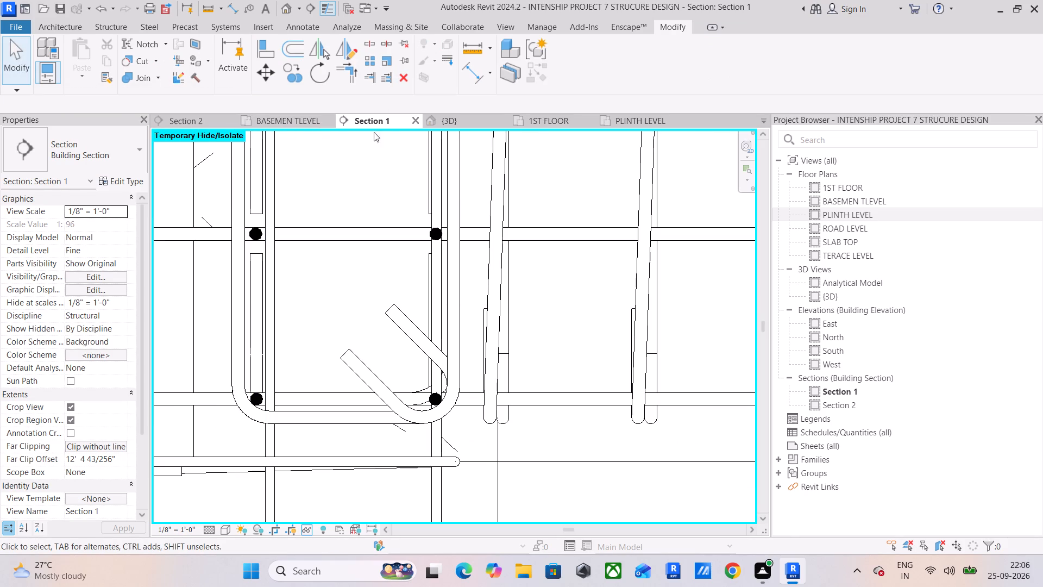
Return to the {3D} view and look over the whole structural frame.
left_click(452, 123)
scroll(452, 123, "down", 9)
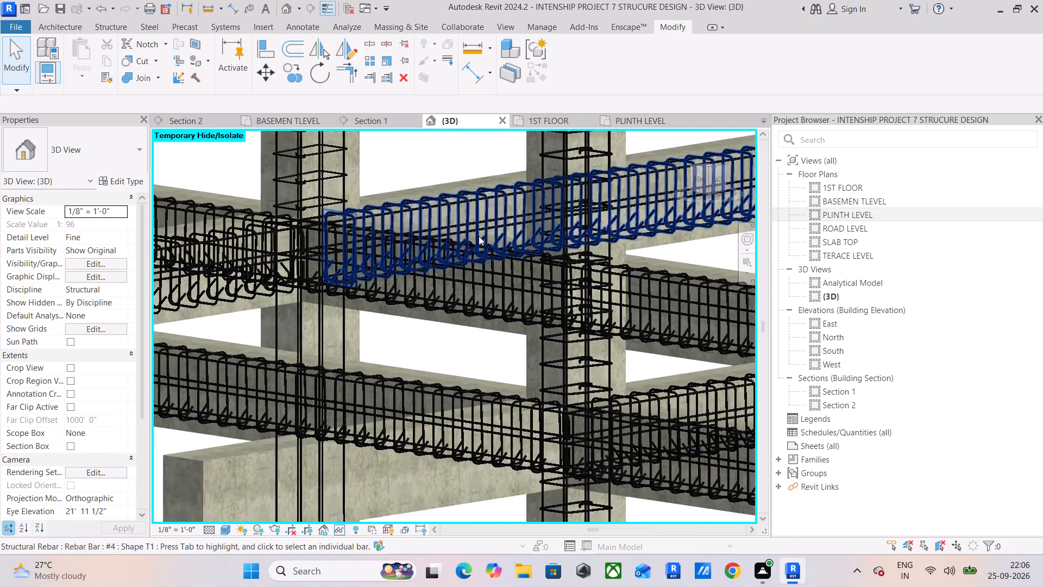
scroll(479, 236, "down", 13)
middle_click_drag(483, 232, 457, 349)
scroll(462, 332, "down", 7)
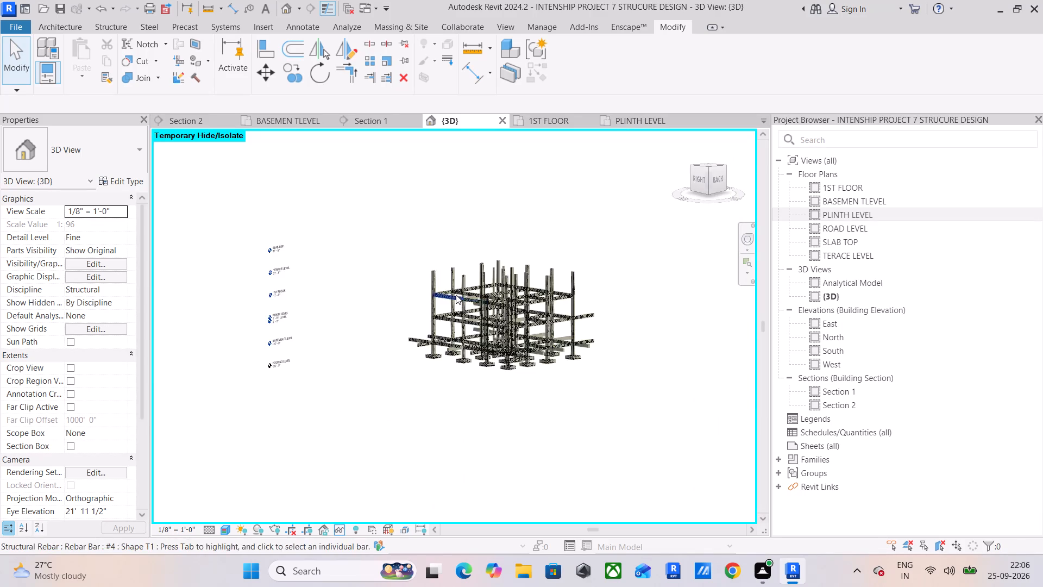
left_click(395, 259)
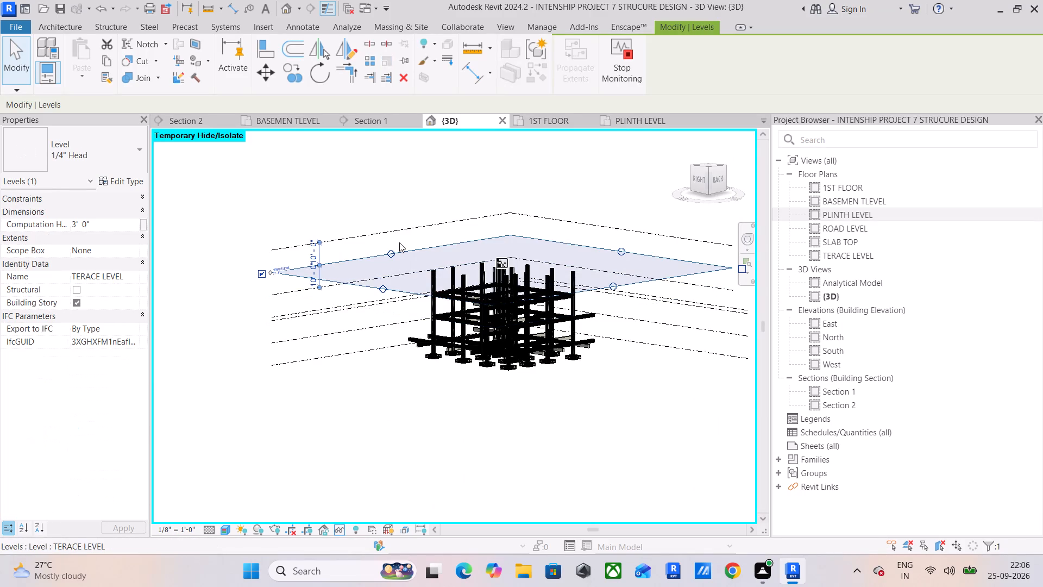
Select the whole structural frame, open its related warnings, and locate the #4 Shape 00 bar listed under Warning 1.
left_click(372, 173)
left_click_drag(407, 261, 573, 415)
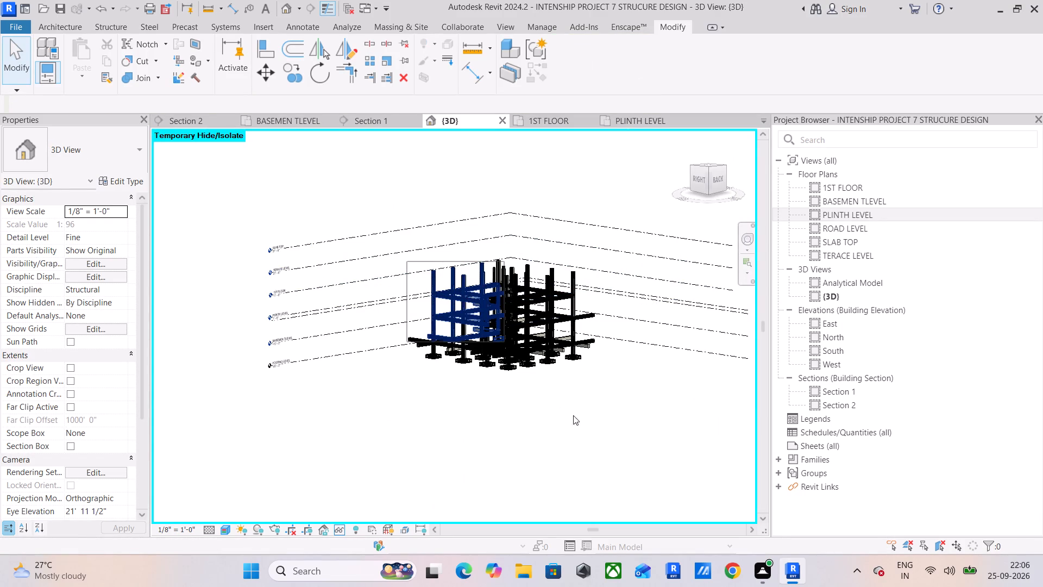
left_click_drag(573, 415, 697, 455)
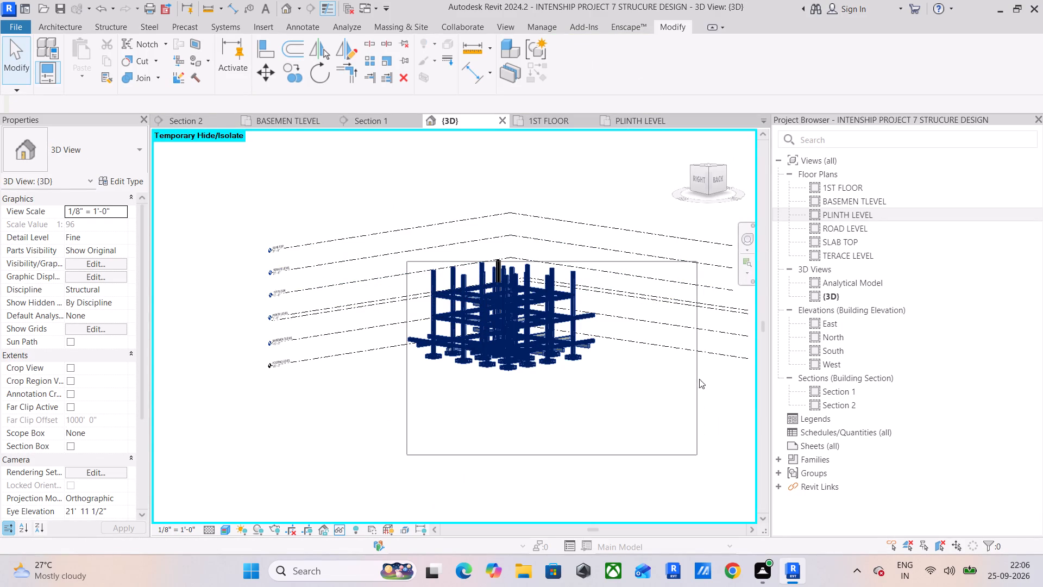
left_click(590, 63)
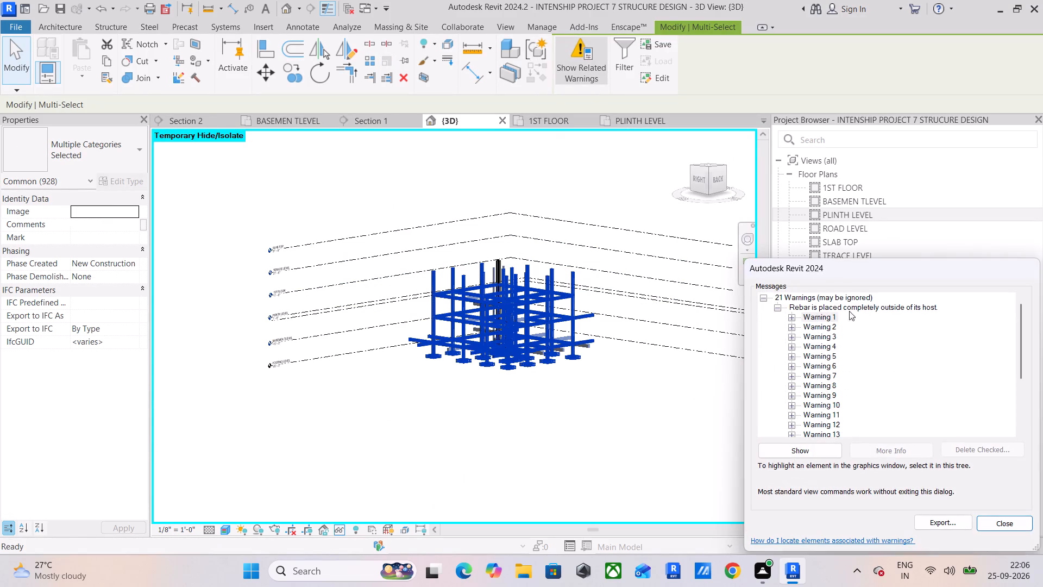
left_click(789, 318)
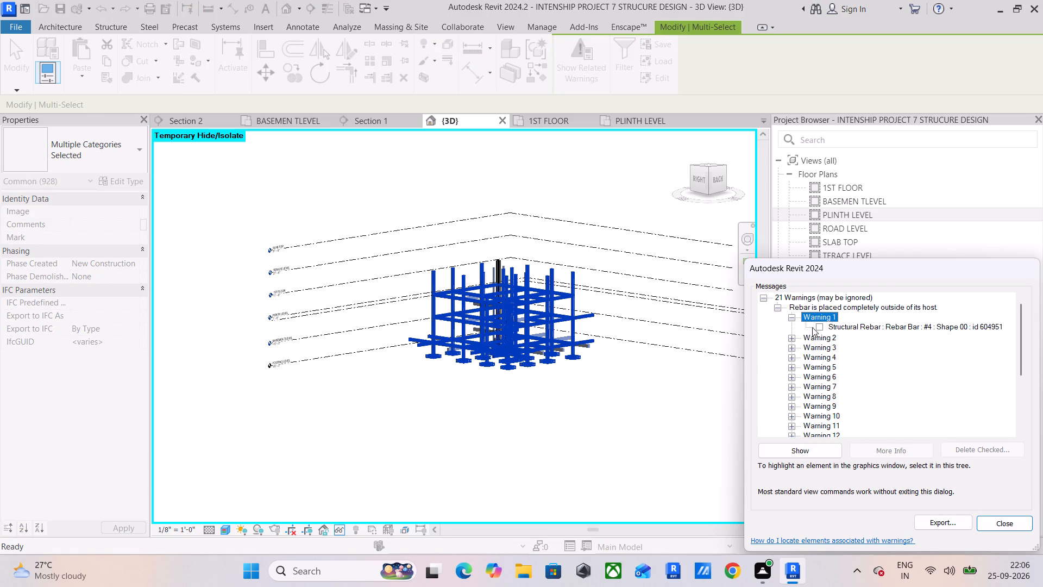
left_click(817, 327)
left_click(813, 454)
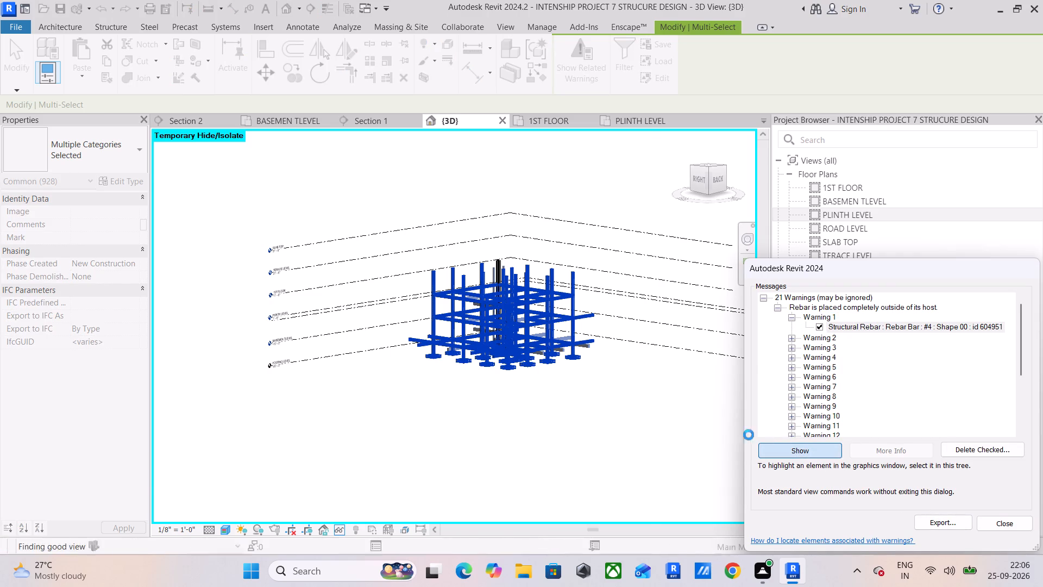
scroll(404, 306, "up", 12)
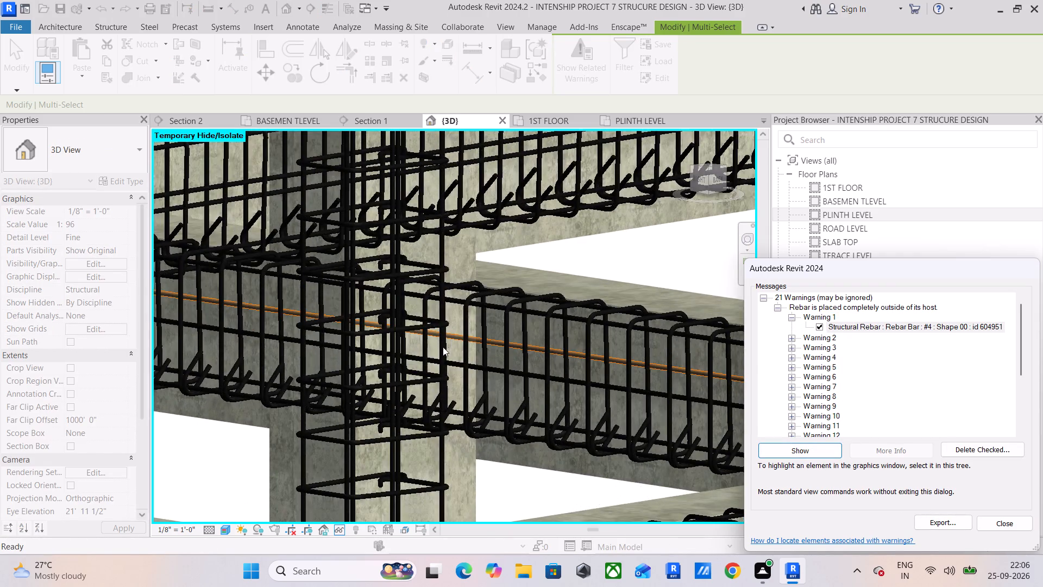
scroll(470, 338, "up", 5)
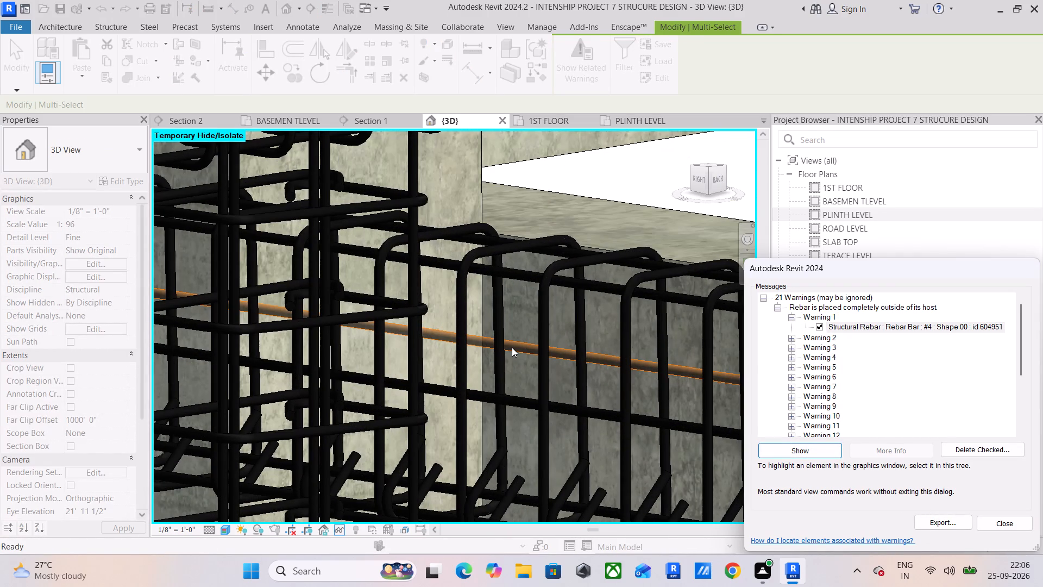
left_click(995, 524)
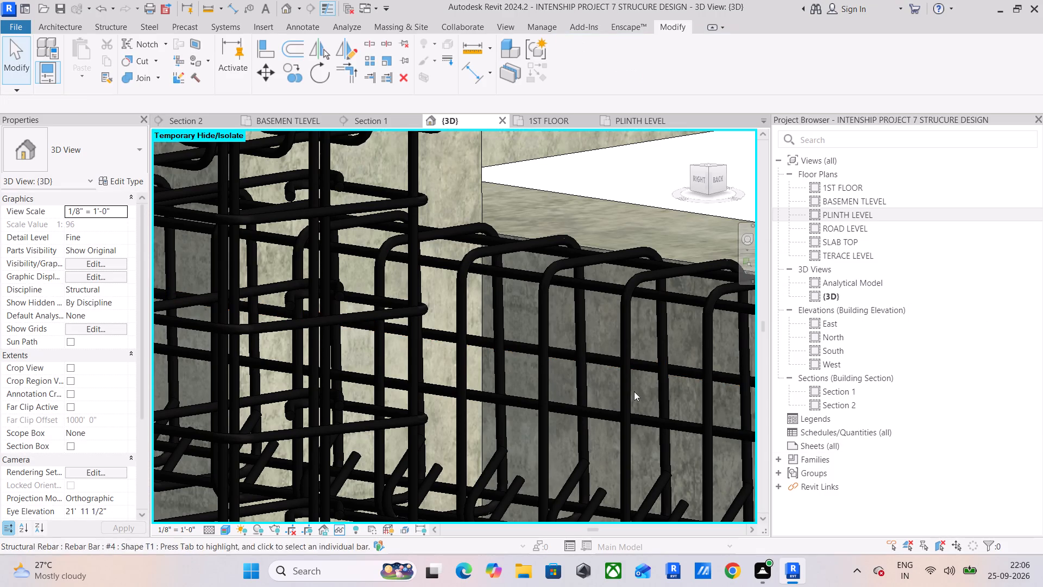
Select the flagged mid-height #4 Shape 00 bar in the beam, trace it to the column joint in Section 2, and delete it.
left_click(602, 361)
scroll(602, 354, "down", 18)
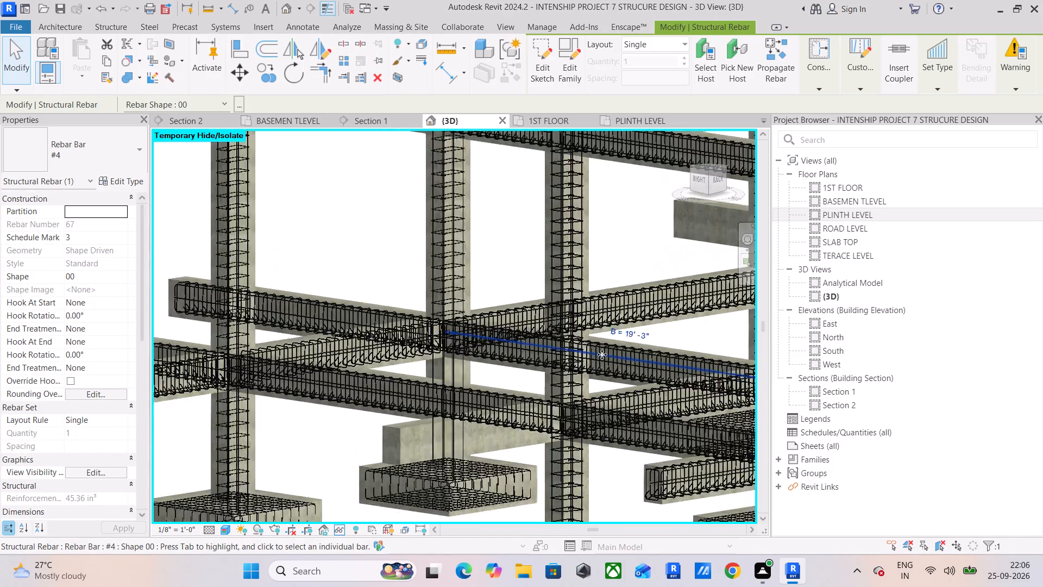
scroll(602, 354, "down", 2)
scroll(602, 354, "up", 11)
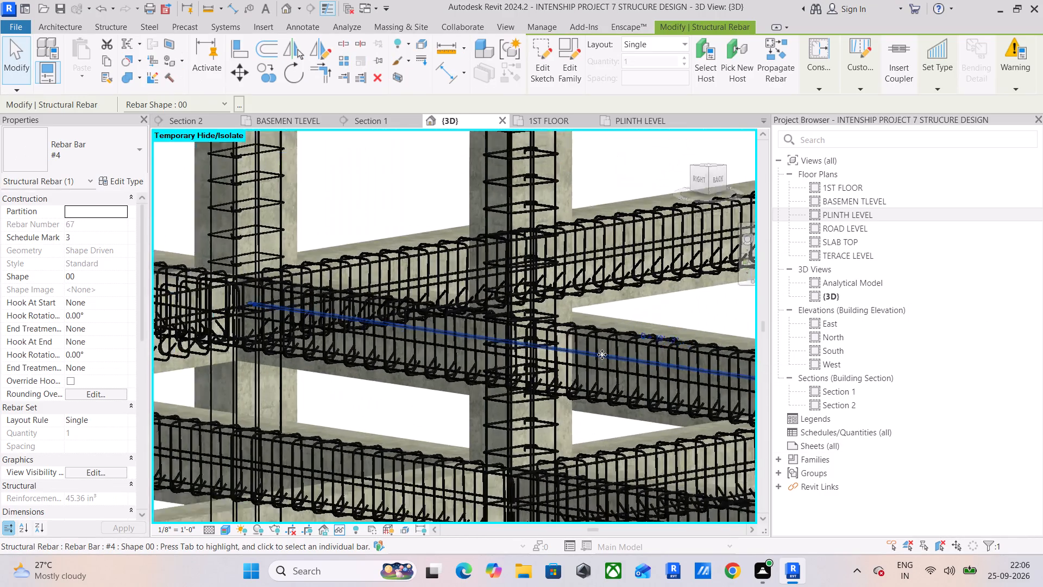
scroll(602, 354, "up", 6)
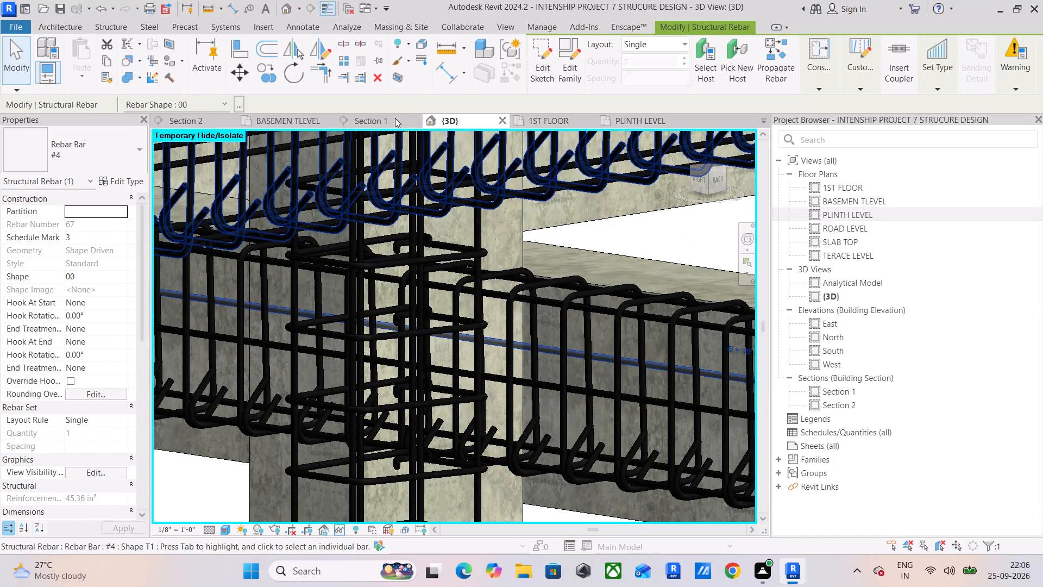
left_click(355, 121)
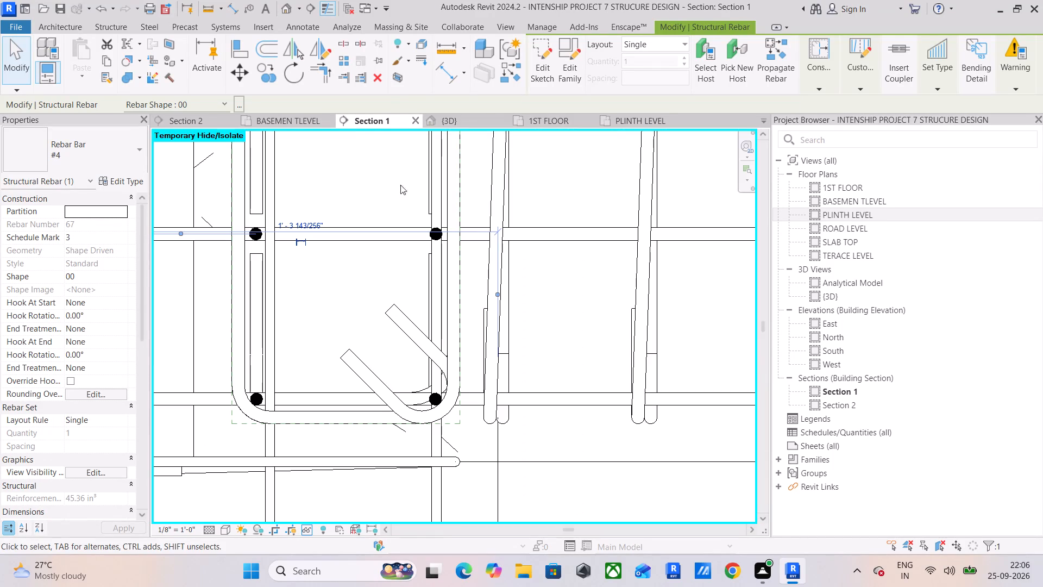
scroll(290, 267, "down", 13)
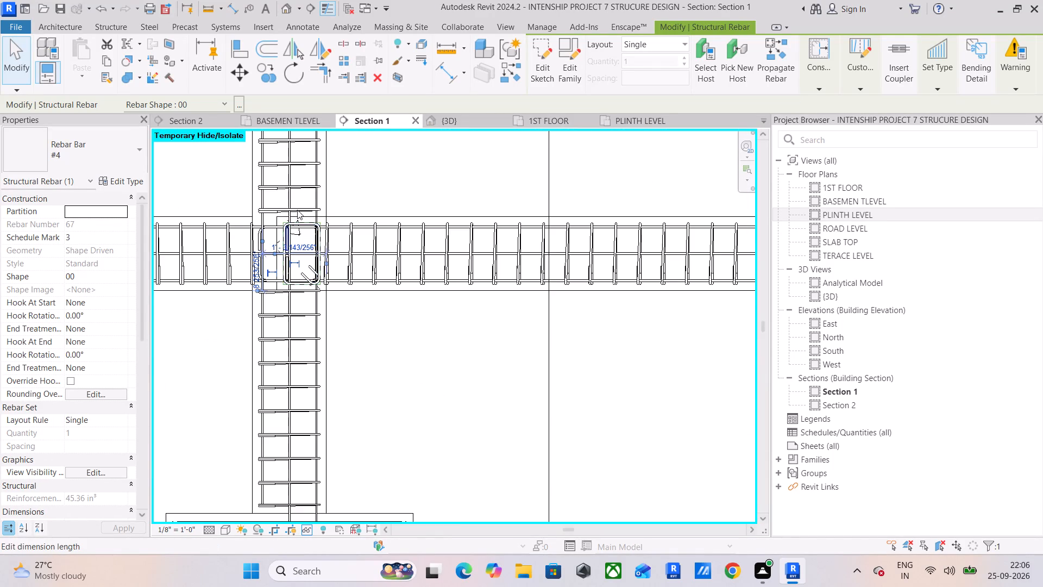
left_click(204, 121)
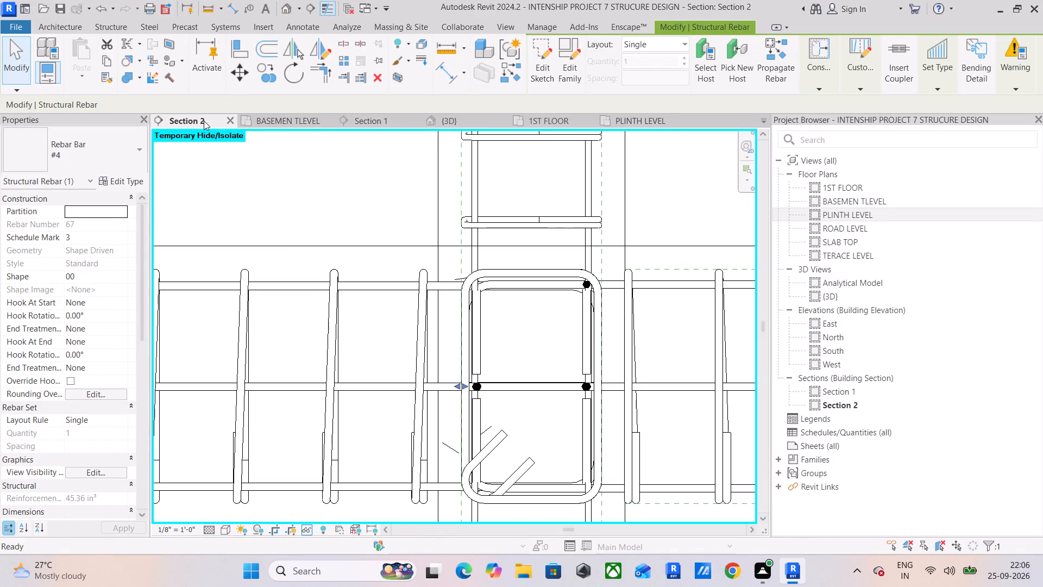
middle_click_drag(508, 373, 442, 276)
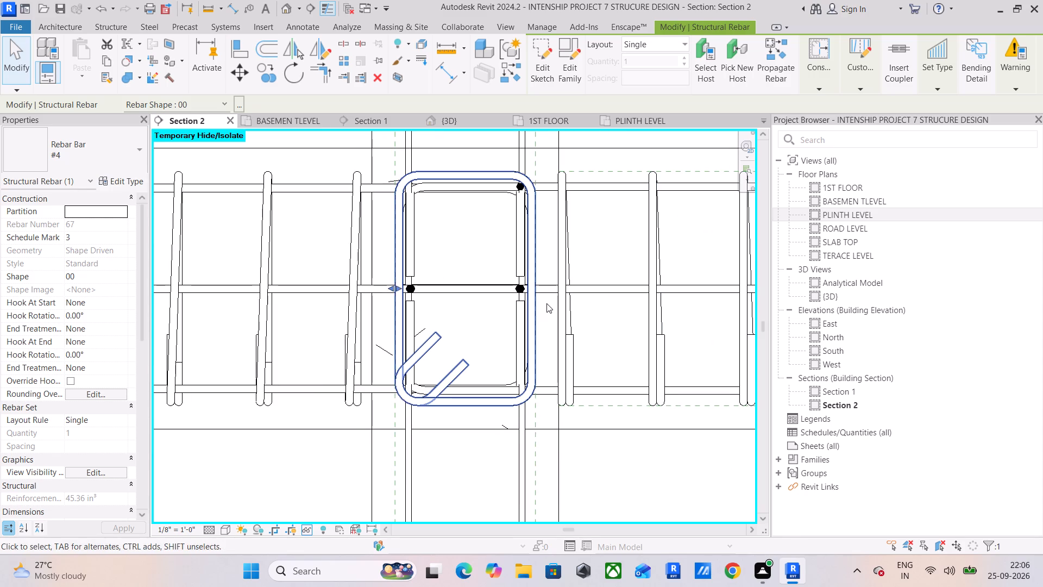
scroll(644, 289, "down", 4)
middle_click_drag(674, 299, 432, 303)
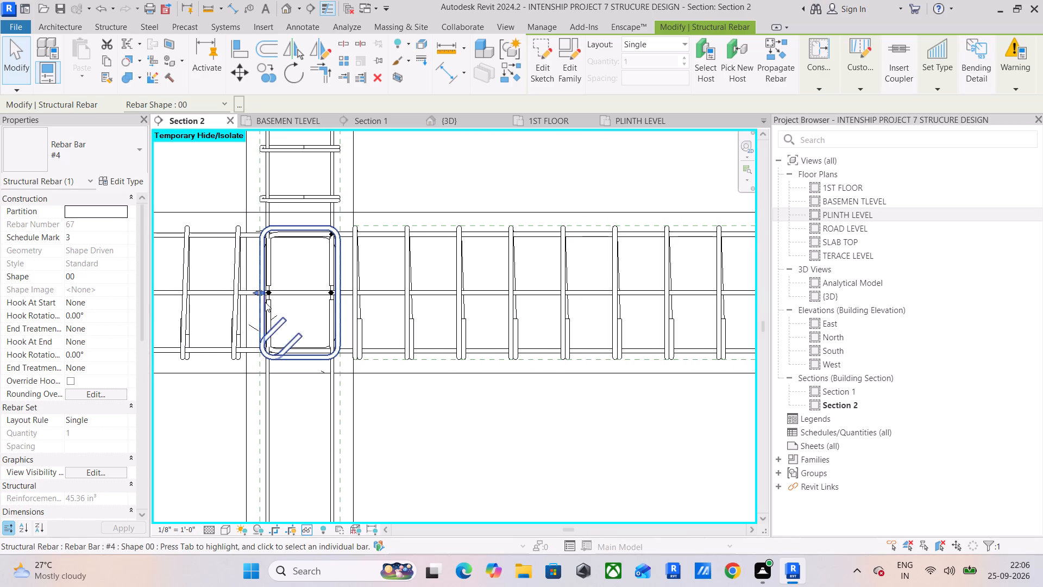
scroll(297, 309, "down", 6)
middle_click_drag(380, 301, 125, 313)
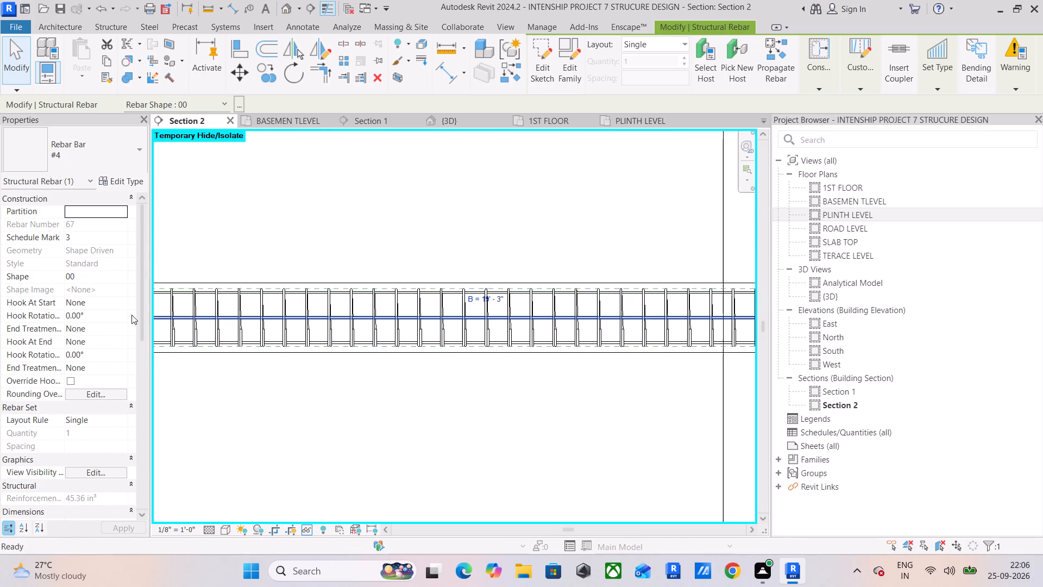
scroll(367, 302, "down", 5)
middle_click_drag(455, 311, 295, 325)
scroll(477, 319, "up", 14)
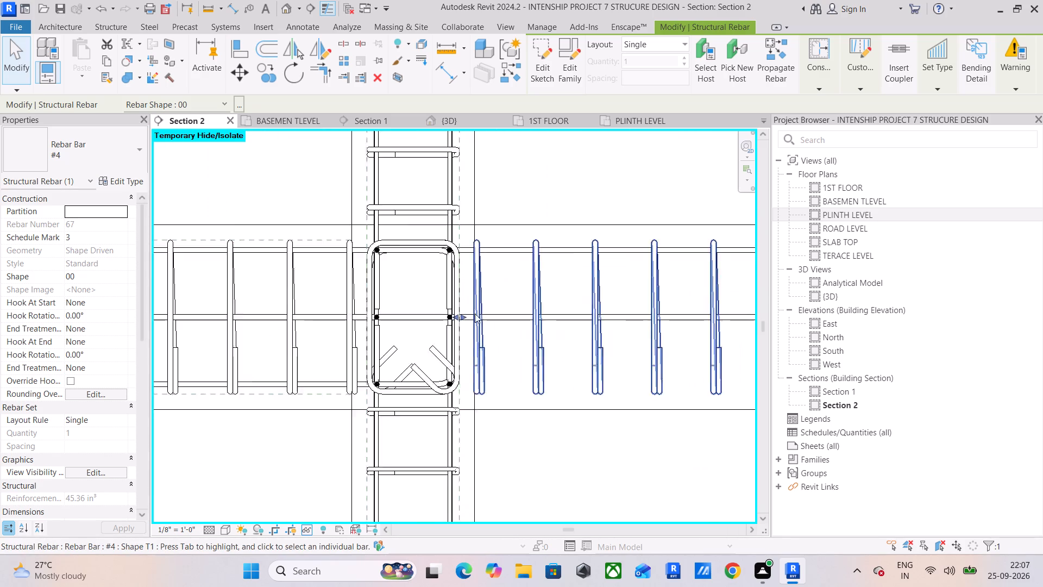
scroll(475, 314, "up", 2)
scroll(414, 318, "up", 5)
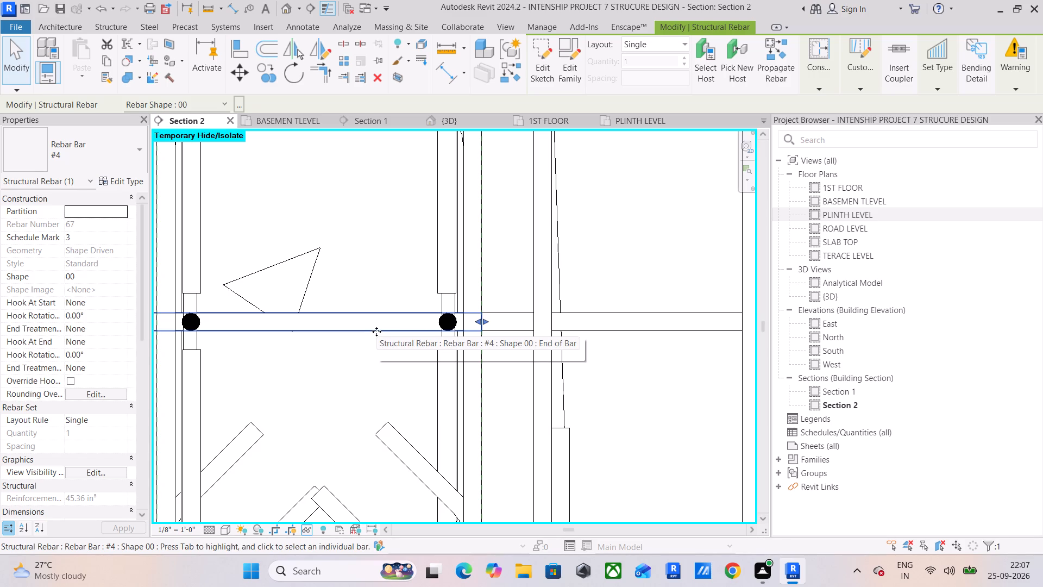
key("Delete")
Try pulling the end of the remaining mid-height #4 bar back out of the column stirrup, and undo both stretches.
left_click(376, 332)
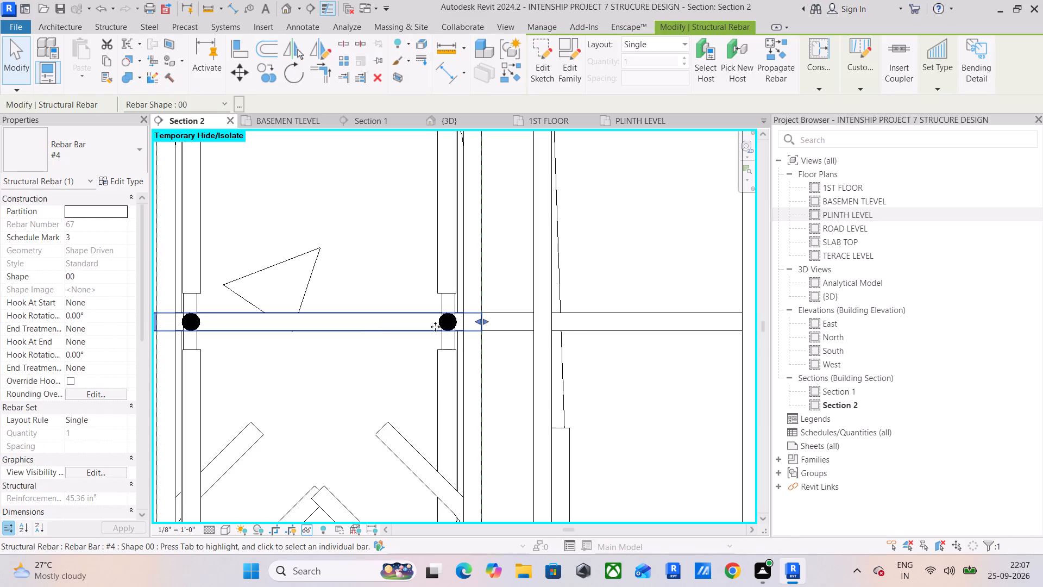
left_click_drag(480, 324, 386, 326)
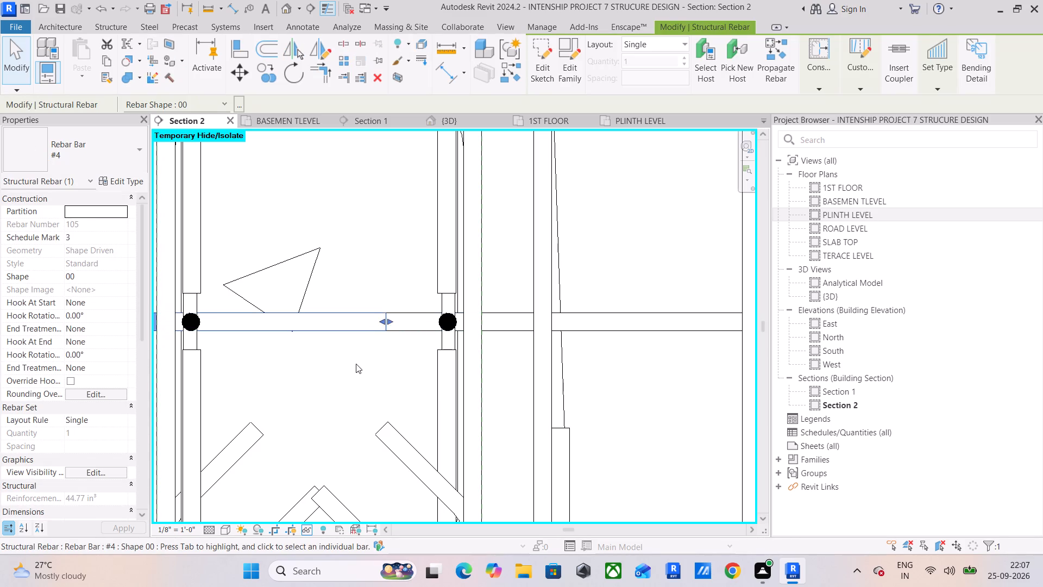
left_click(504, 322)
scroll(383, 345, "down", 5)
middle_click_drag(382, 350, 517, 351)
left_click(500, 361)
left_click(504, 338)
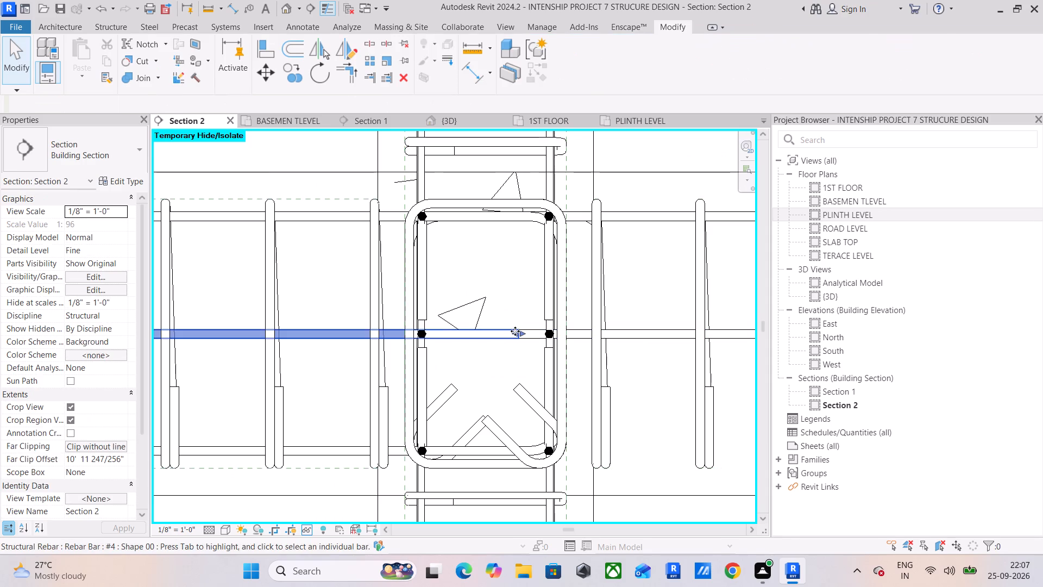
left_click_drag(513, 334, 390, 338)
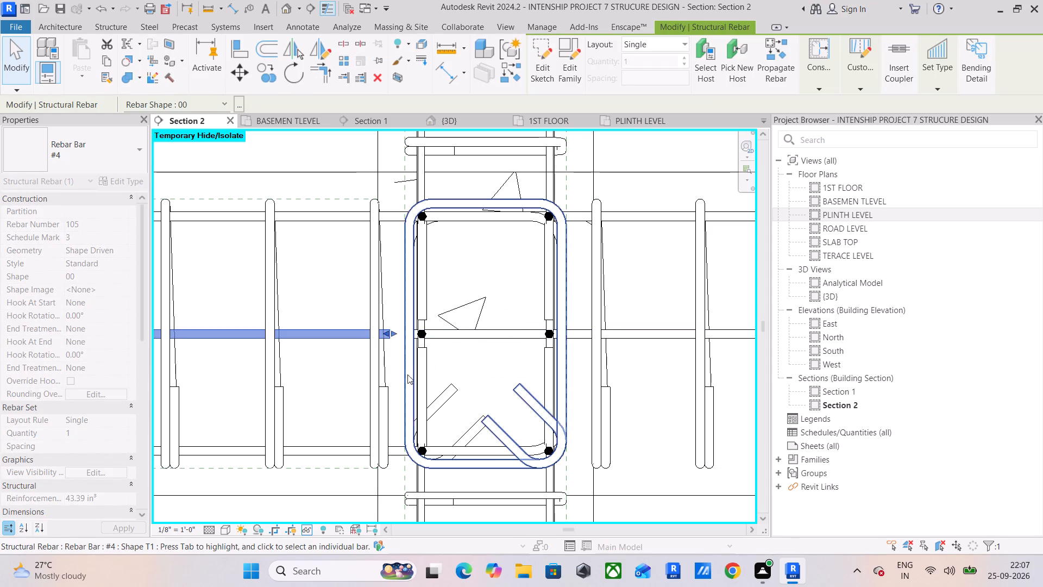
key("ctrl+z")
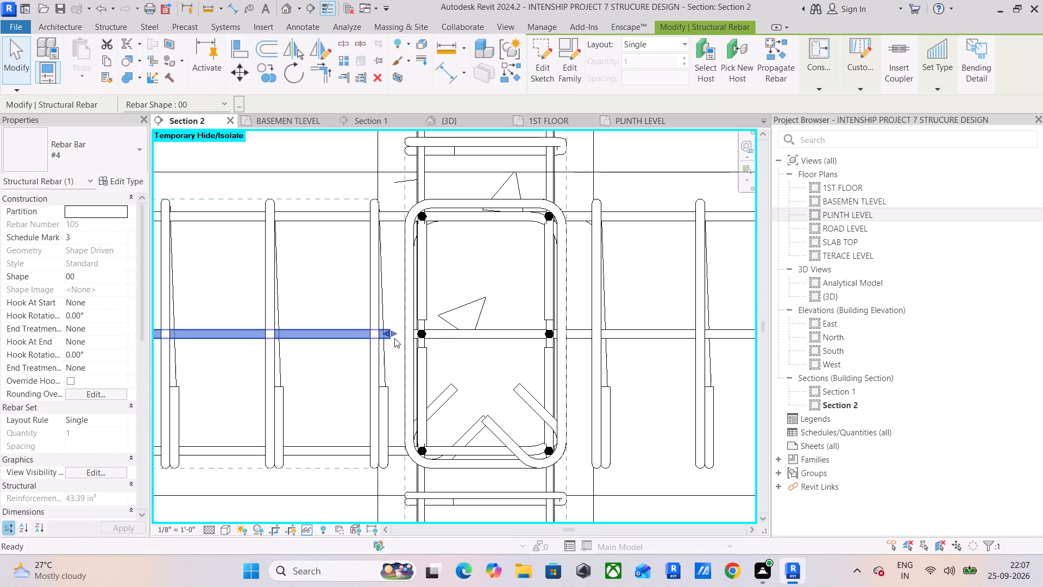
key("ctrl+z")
Select the remaining mid-height #4 Shape 00 bar and examine its run between columns in Section 2 and the {3D} view.
scroll(394, 338, "down", 9)
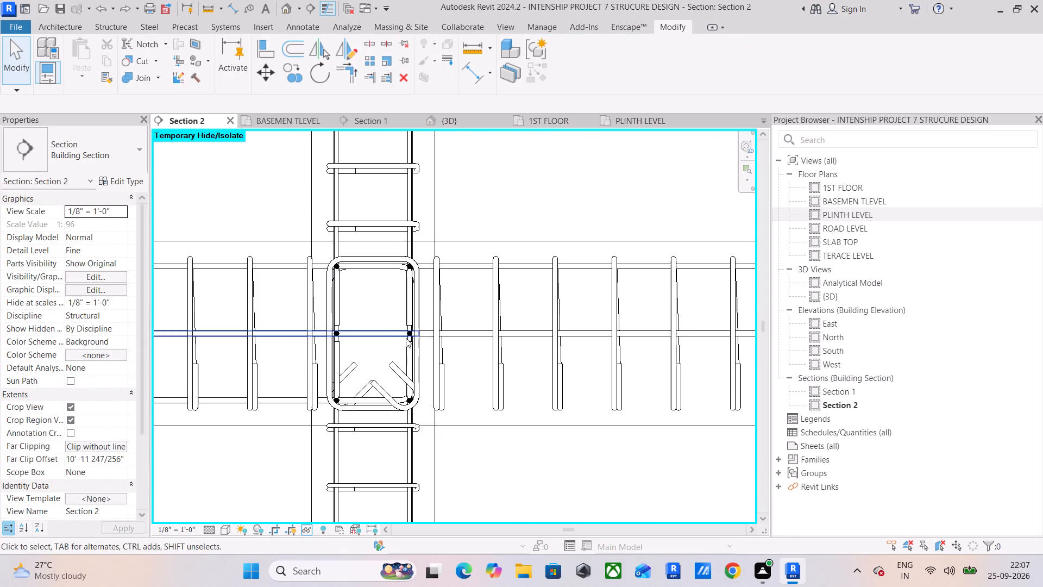
left_click(273, 333)
scroll(348, 361, "down", 2)
middle_click_drag(348, 361, 520, 367)
scroll(520, 367, "up", 1)
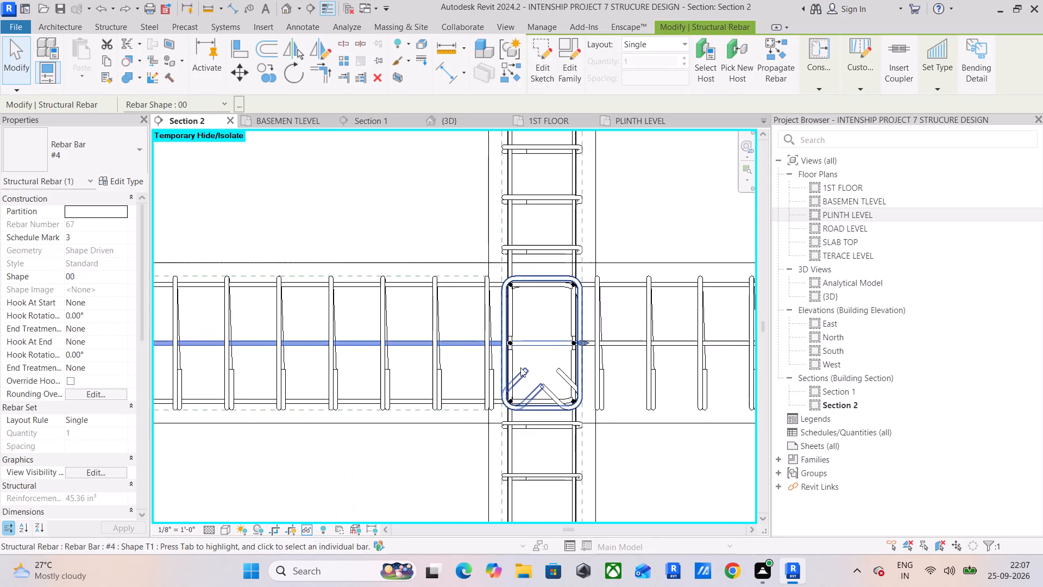
scroll(520, 367, "down", 13)
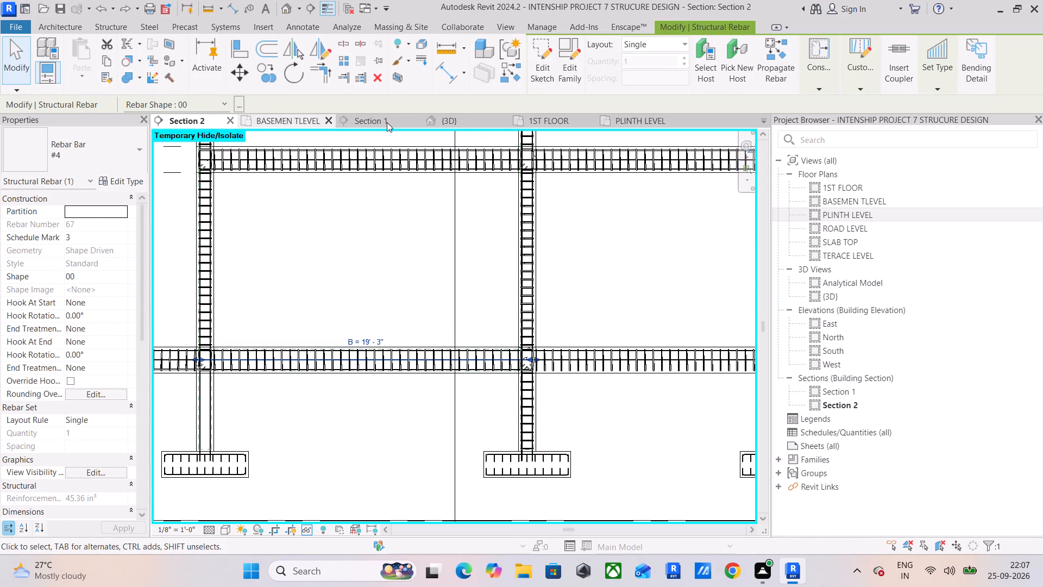
left_click(487, 124)
scroll(500, 376, "down", 5)
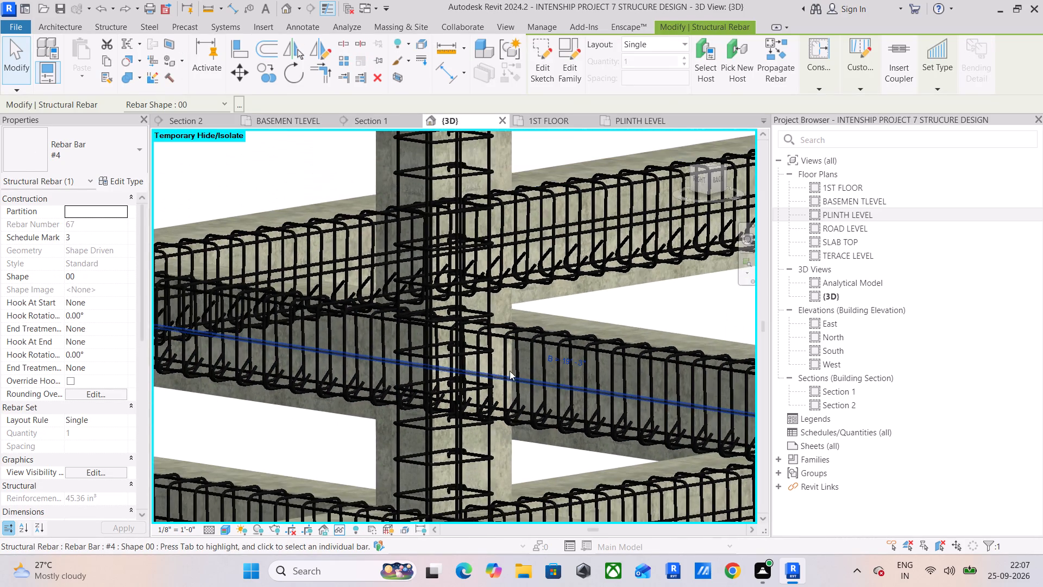
middle_click_drag(286, 369, 504, 407)
scroll(288, 341, "up", 5)
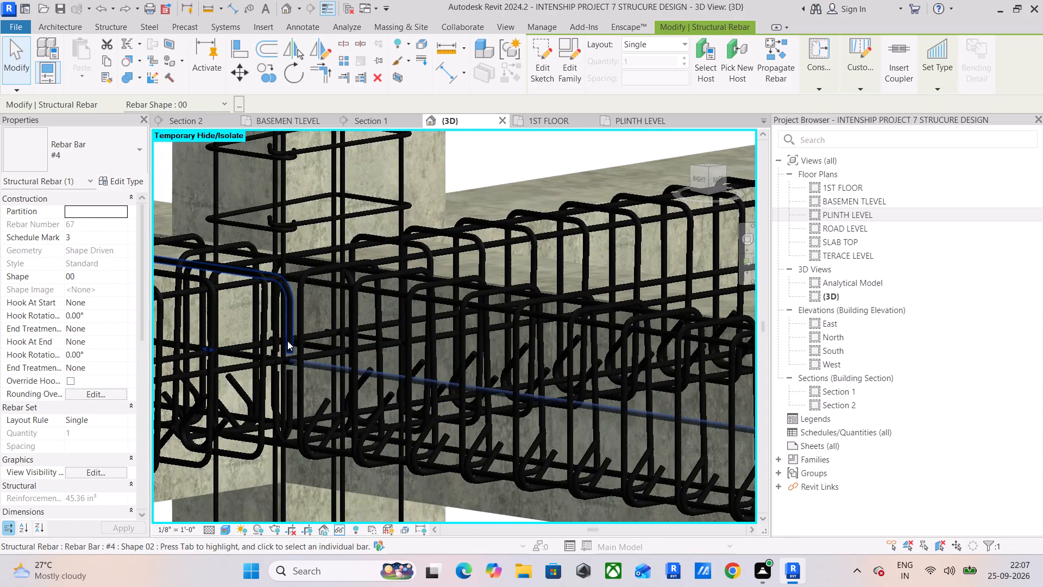
scroll(259, 366, "down", 6)
middle_click_drag(533, 422, 394, 404)
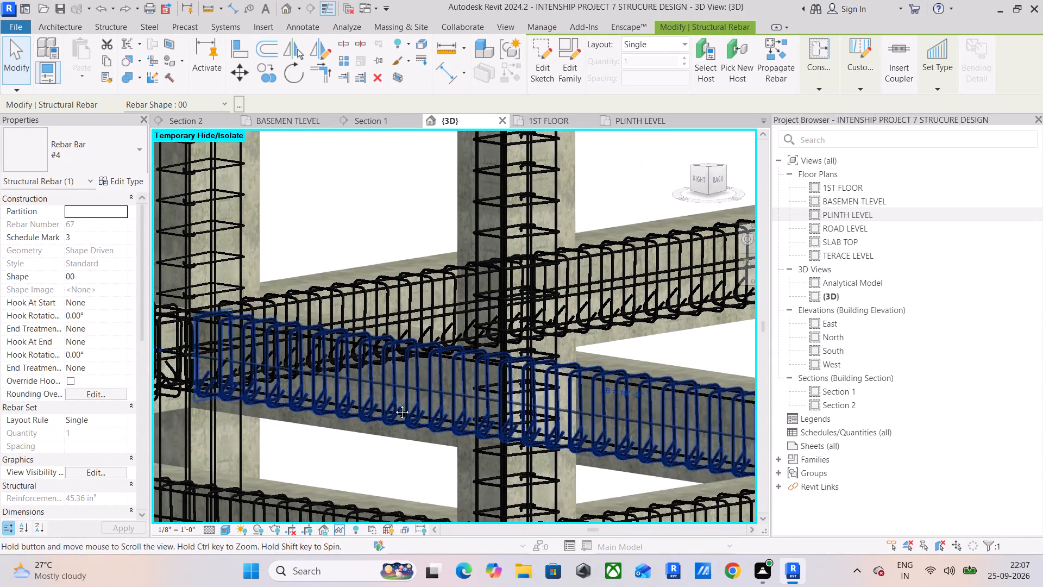
middle_click_drag(394, 404, 289, 391)
middle_click_drag(520, 411, 376, 378)
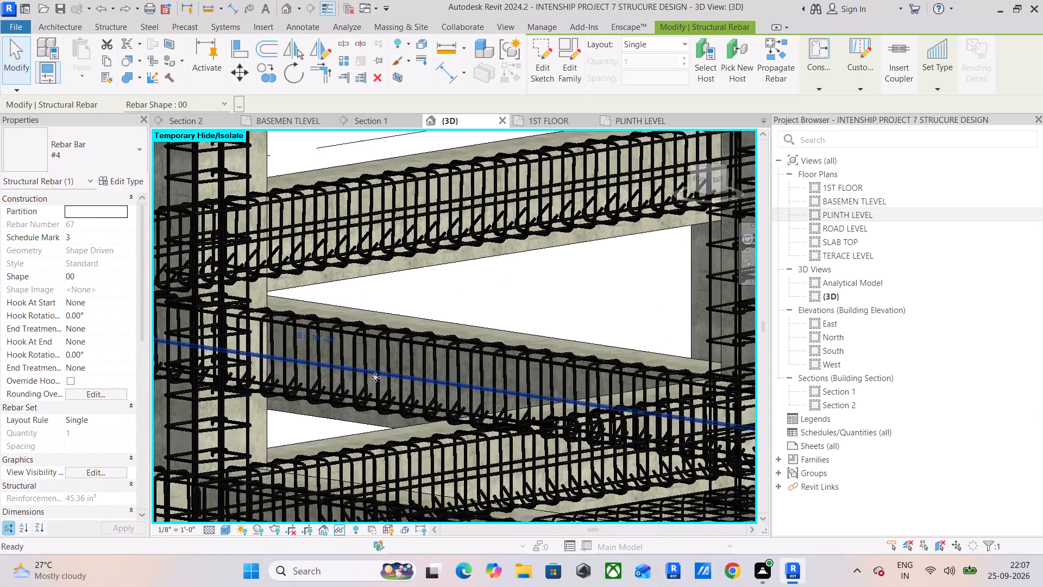
scroll(375, 377, "up", 5)
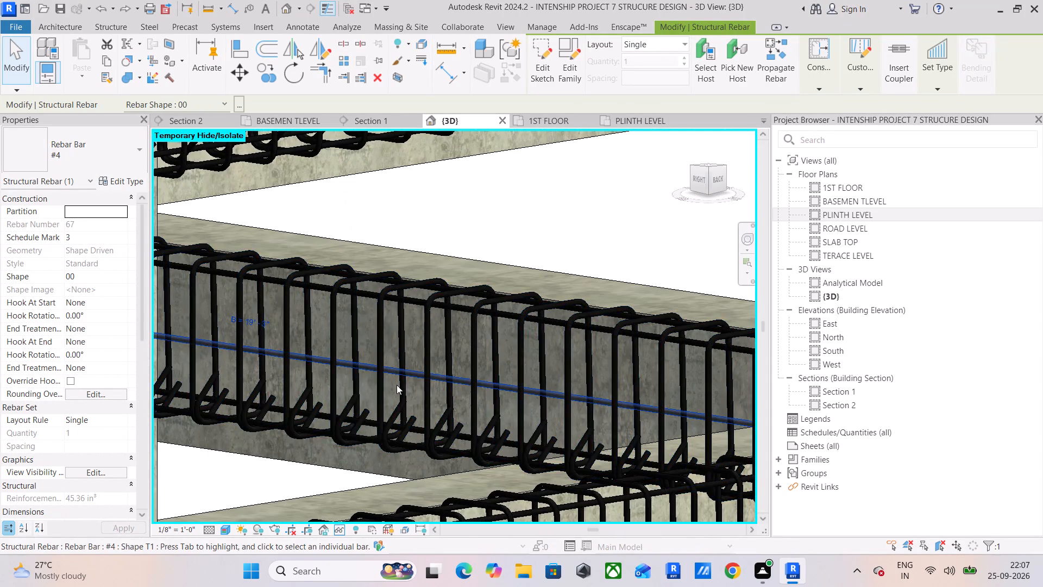
scroll(397, 383, "up", 5)
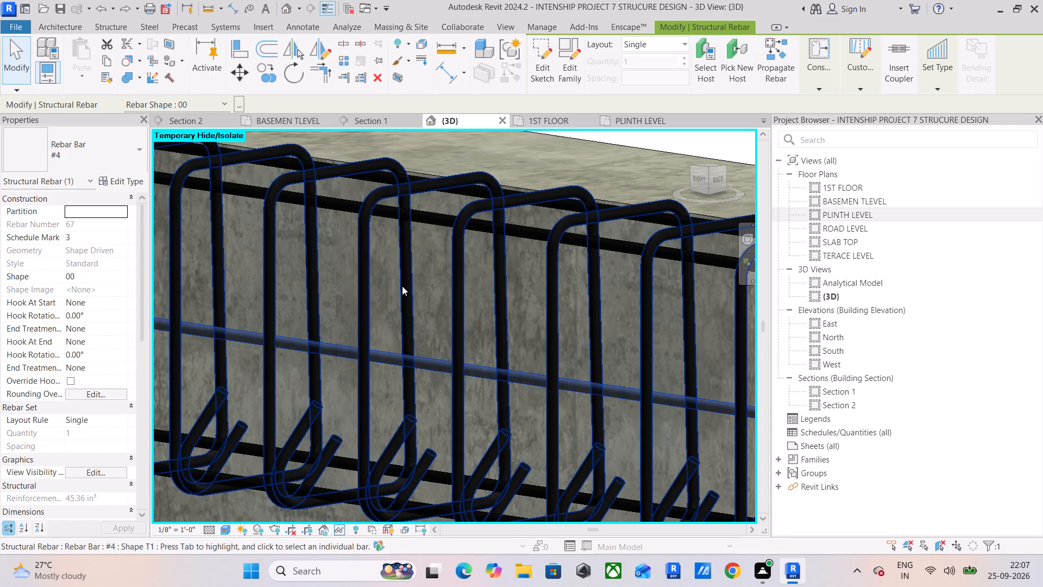
scroll(321, 361, "down", 3)
middle_click_drag(328, 361, 473, 352)
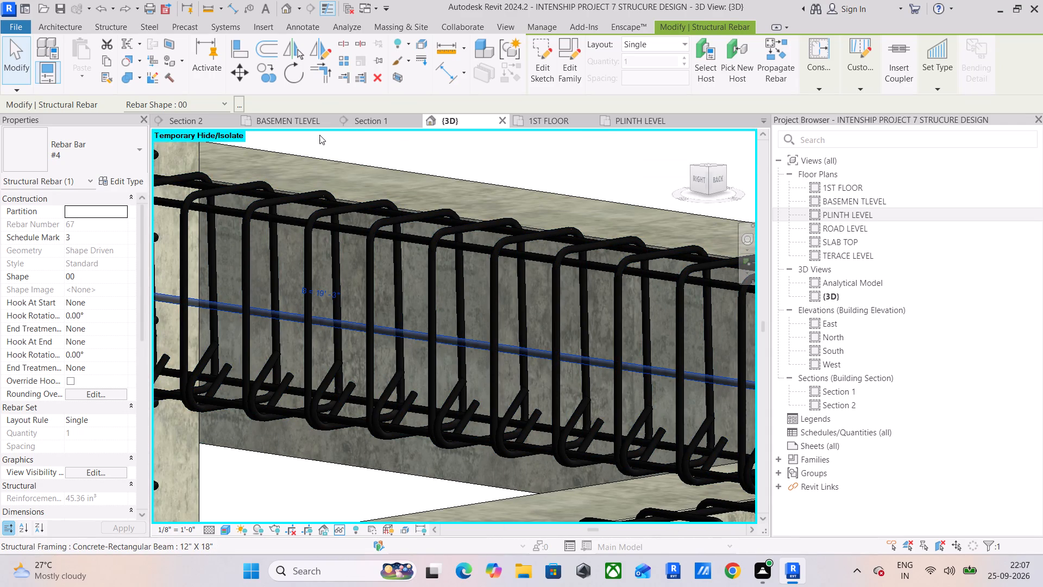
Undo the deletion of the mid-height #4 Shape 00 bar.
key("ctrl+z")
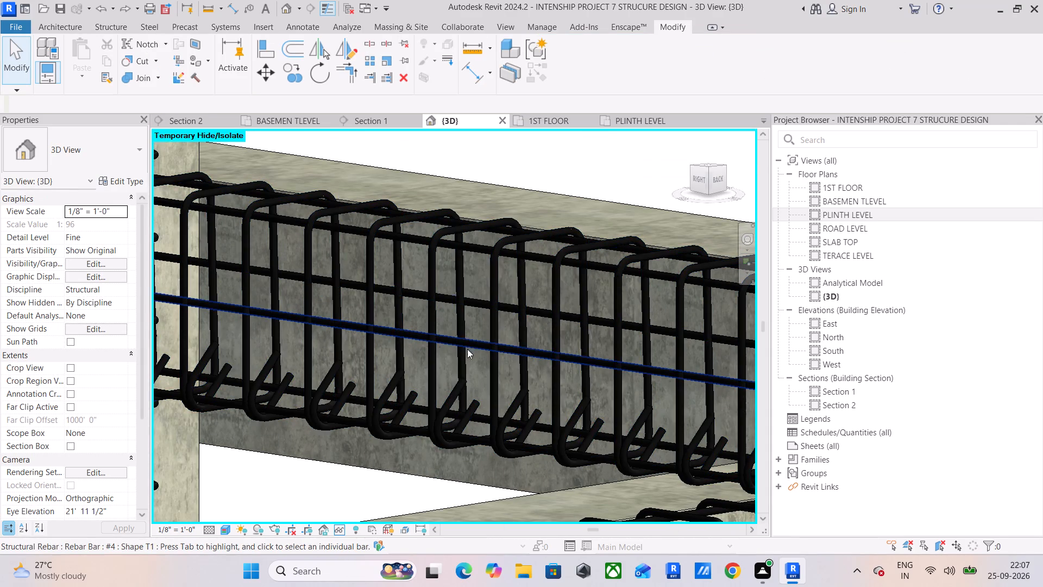
Select the upper mid-height #4 Shape 00 bar in the beam and examine its end at the column in the BASEMEN TLEVEL plan.
left_click(474, 306)
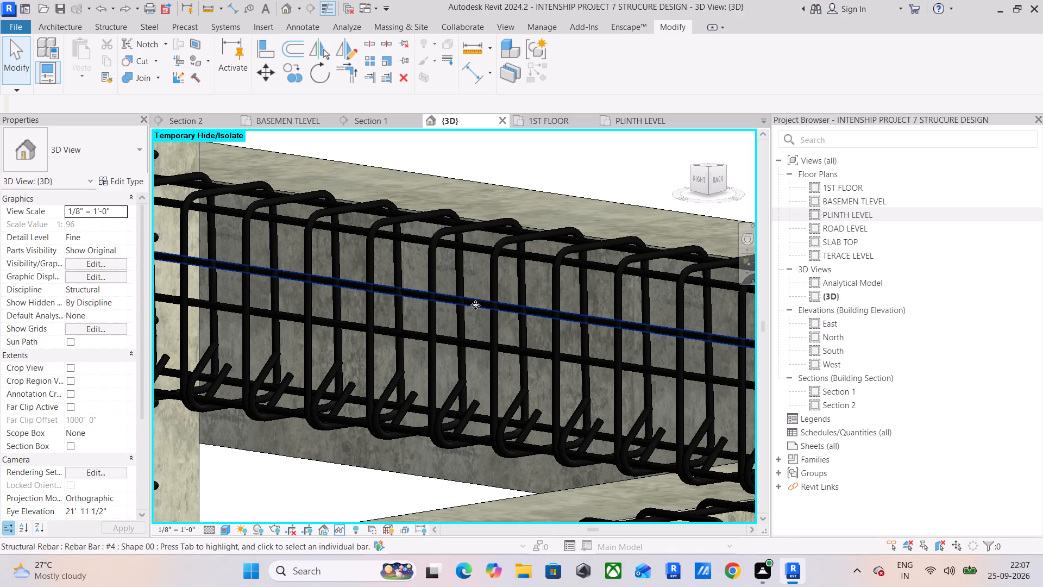
scroll(415, 306, "down", 5)
middle_click_drag(413, 307, 493, 308)
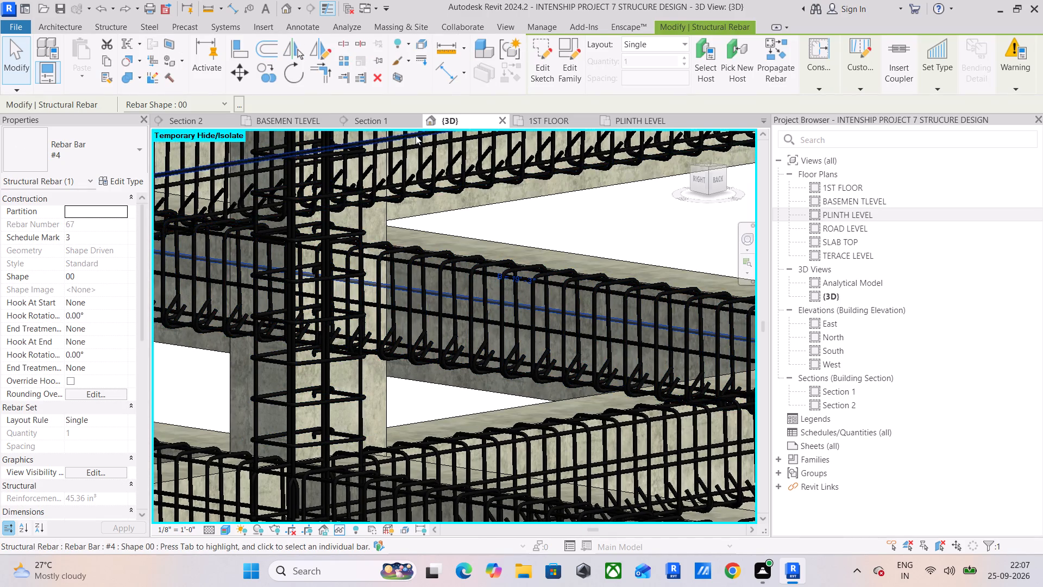
left_click(303, 118)
scroll(513, 323, "up", 4)
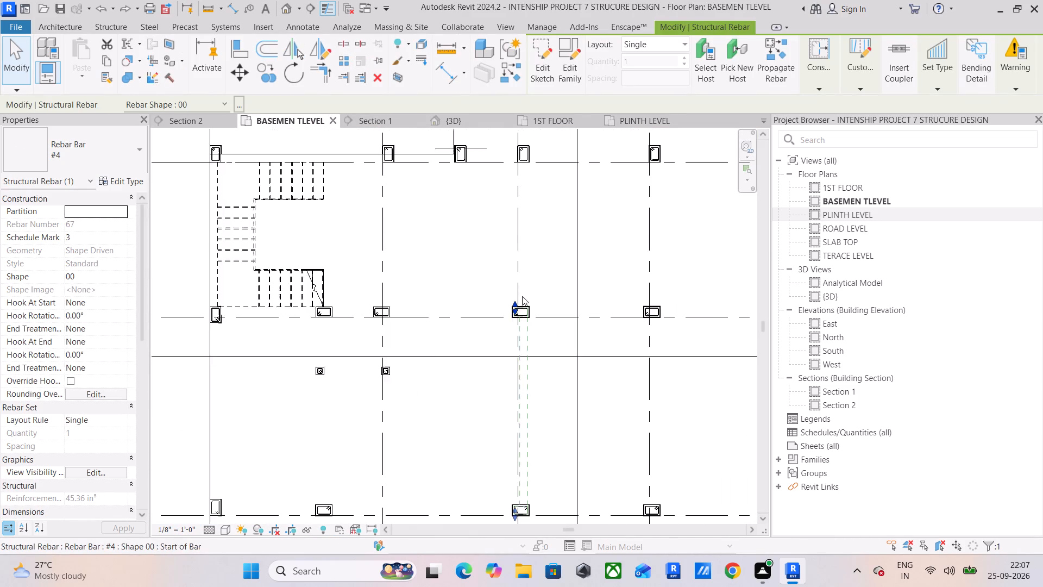
scroll(522, 296, "up", 20)
scroll(522, 296, "up", 9)
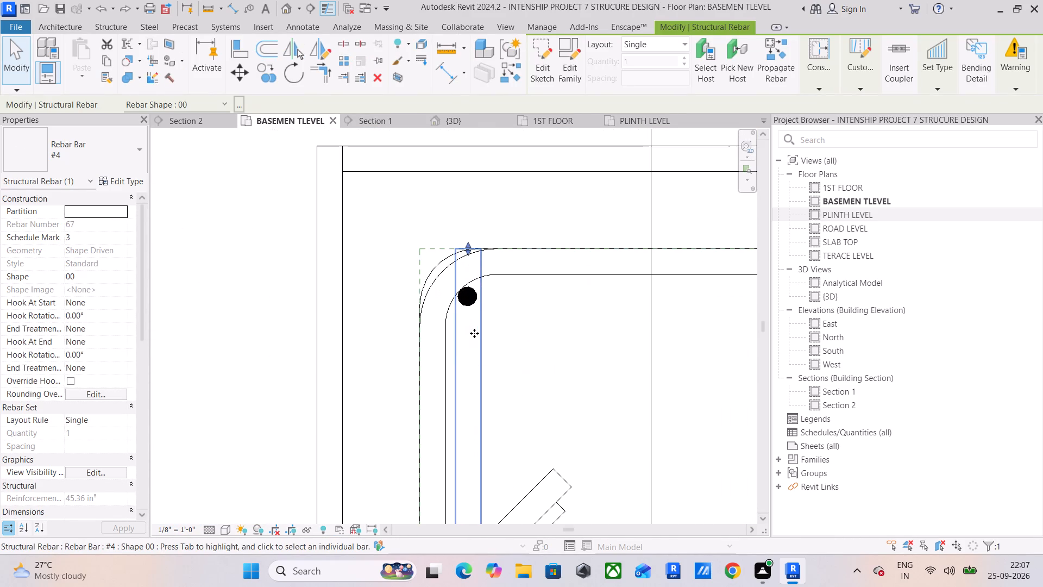
scroll(537, 298, "down", 6)
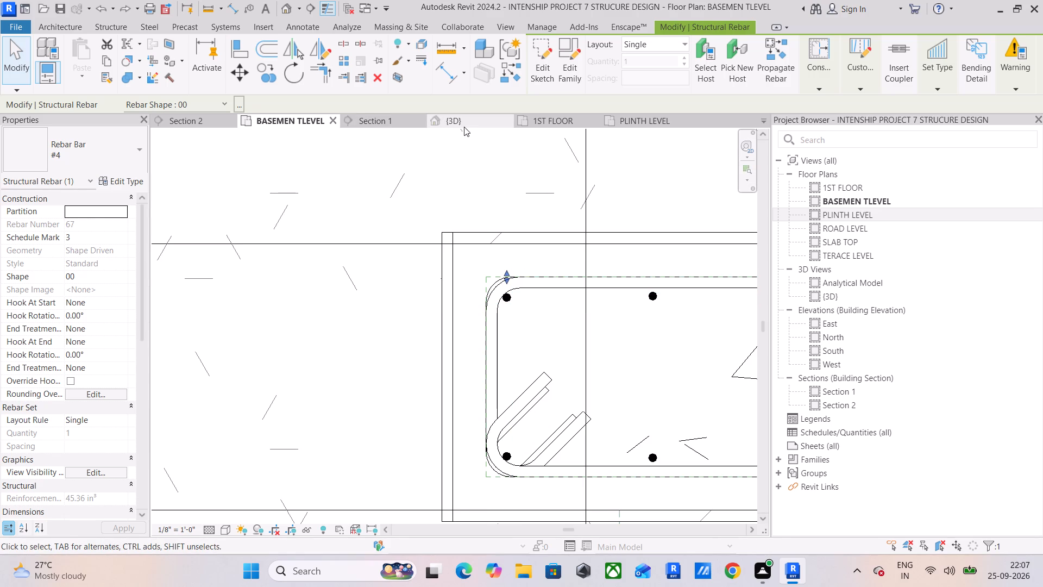
Examine the selected #4 bar's position against the beam stirrups and column joints along the frame in Section 1.
left_click(387, 120)
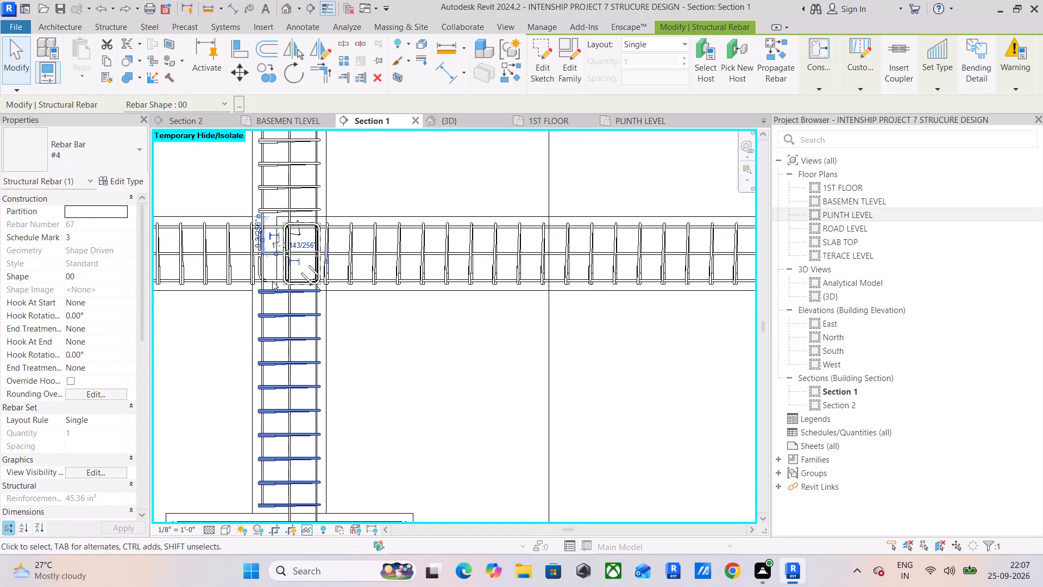
scroll(271, 275, "up", 5)
scroll(302, 237, "up", 5)
middle_click_drag(209, 237, 292, 345)
scroll(300, 352, "up", 11)
scroll(281, 347, "down", 5)
scroll(334, 345, "down", 5)
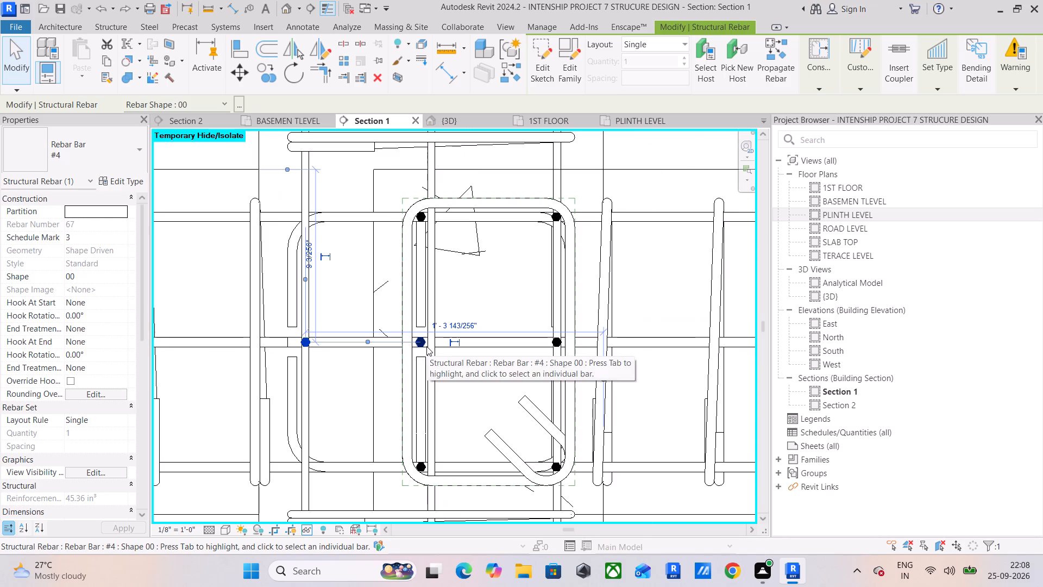
scroll(345, 343, "down", 9)
middle_click_drag(333, 349, 526, 341)
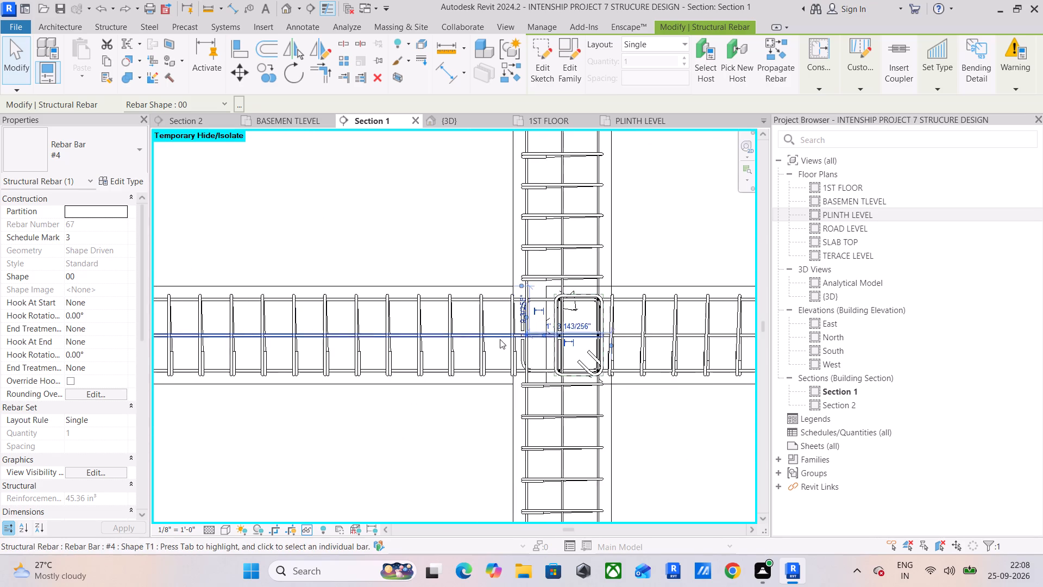
scroll(500, 339, "down", 6)
middle_click_drag(288, 339, 466, 342)
scroll(349, 329, "up", 5)
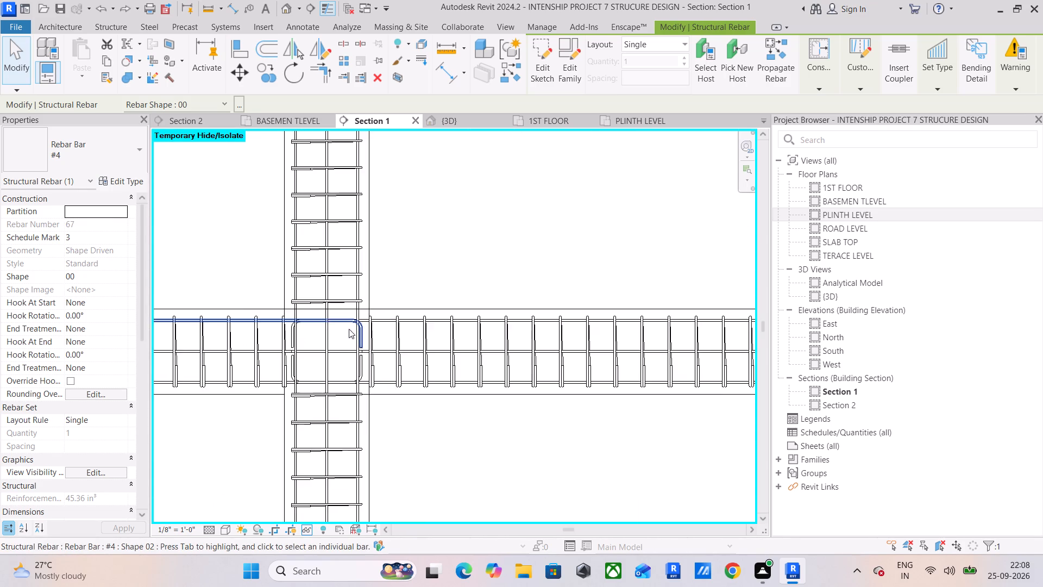
scroll(349, 329, "up", 5)
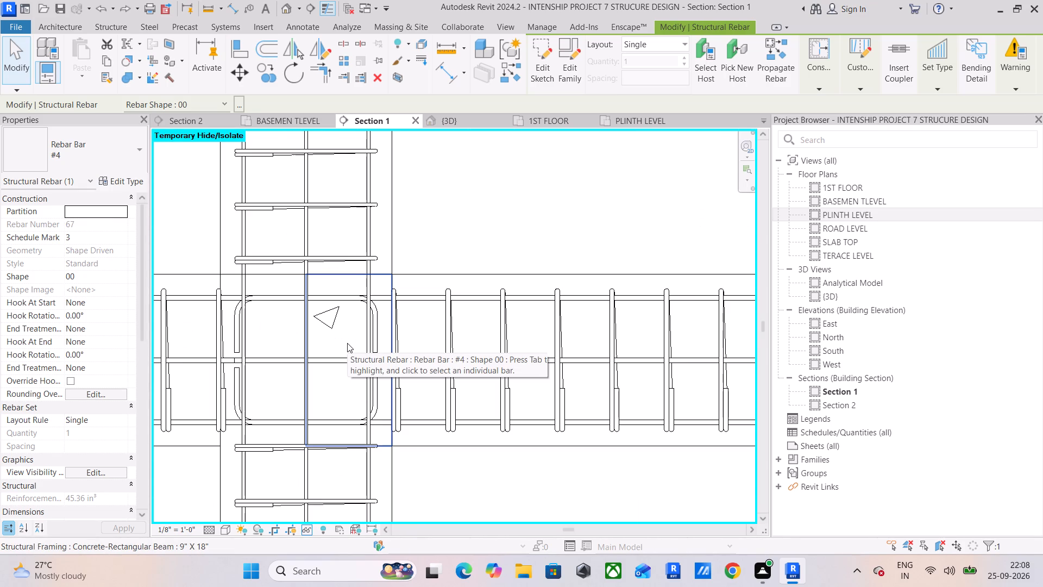
scroll(347, 343, "up", 1)
scroll(347, 343, "down", 7)
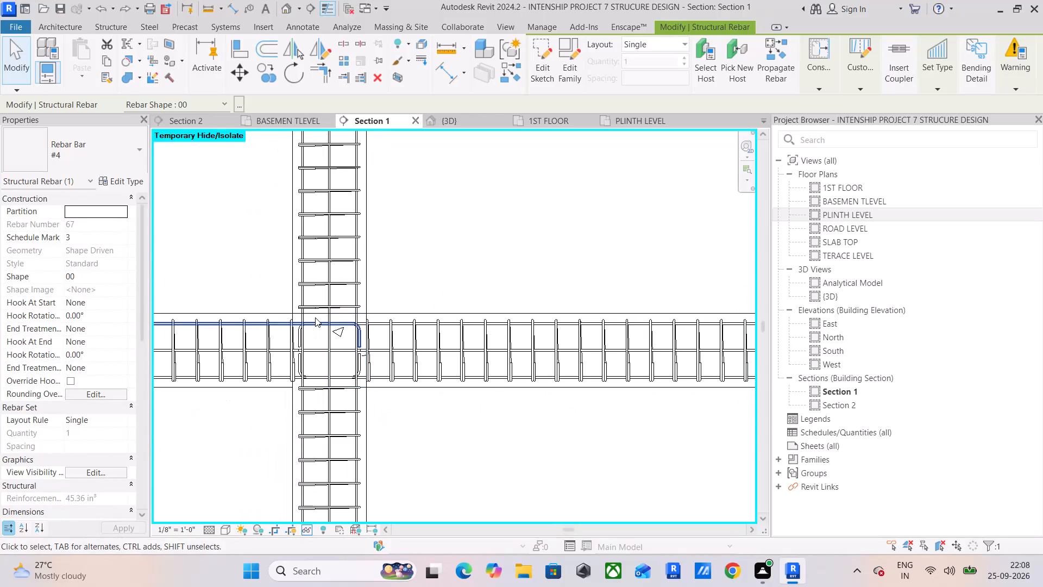
scroll(315, 317, "down", 6)
middle_click_drag(312, 326, 487, 322)
middle_click_drag(370, 316, 543, 316)
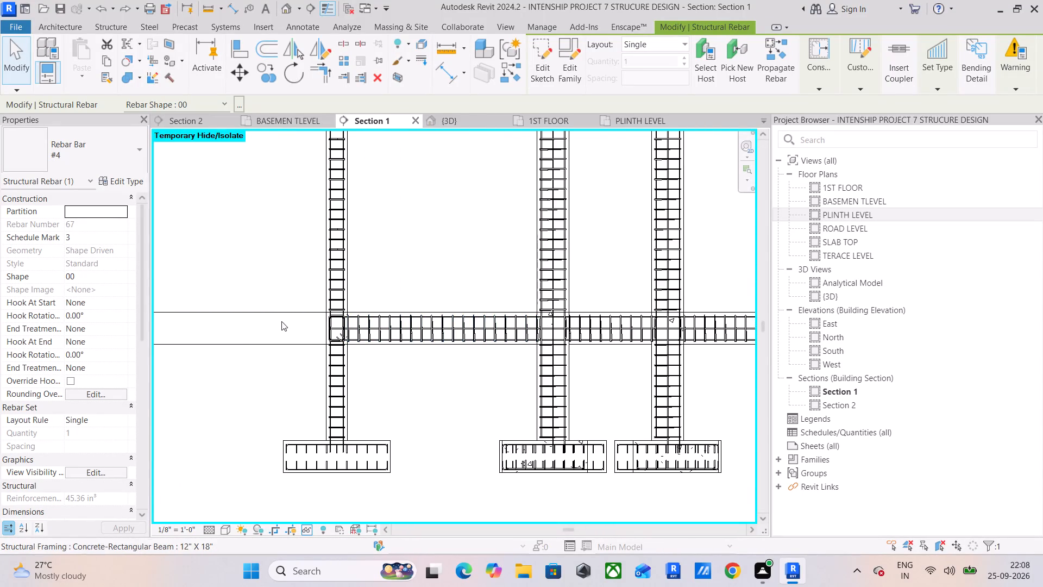
scroll(356, 307, "up", 11)
scroll(322, 328, "down", 13)
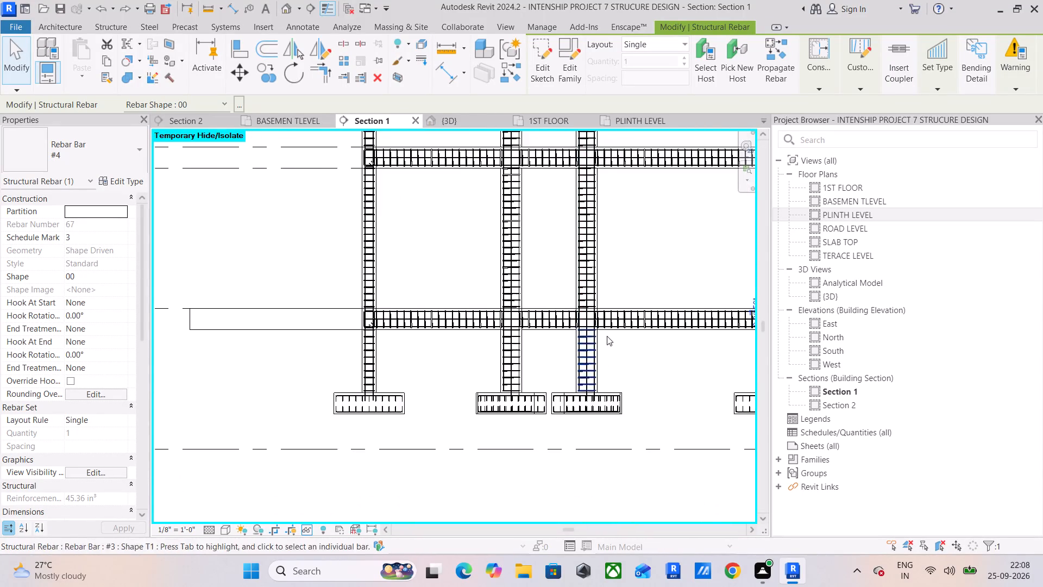
scroll(607, 336, "down", 2)
middle_click_drag(607, 336, 151, 339)
scroll(398, 327, "up", 5)
scroll(487, 319, "up", 9)
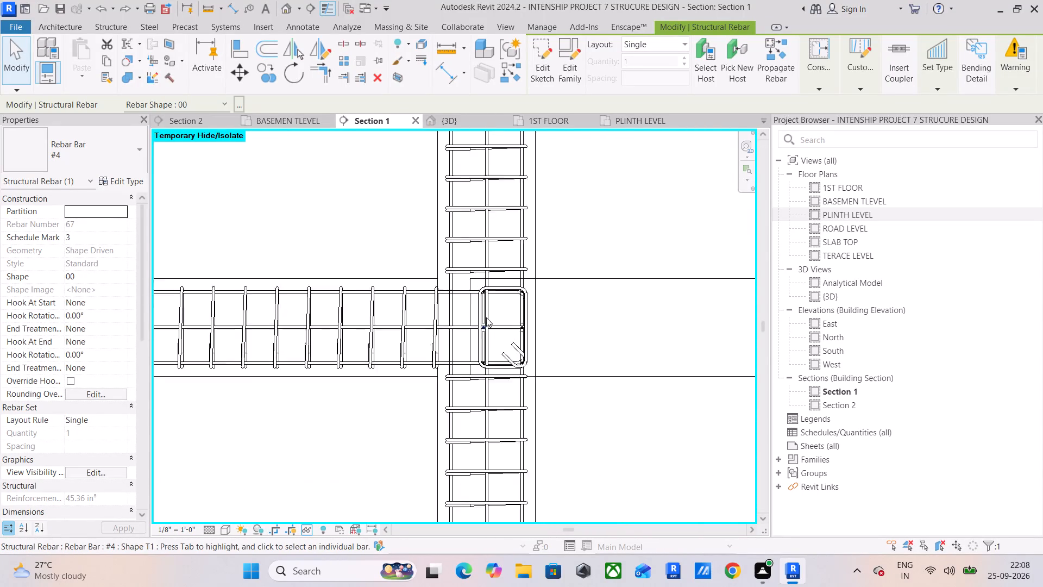
scroll(486, 317, "up", 2)
scroll(488, 327, "down", 12)
middle_click_drag(395, 338, 560, 338)
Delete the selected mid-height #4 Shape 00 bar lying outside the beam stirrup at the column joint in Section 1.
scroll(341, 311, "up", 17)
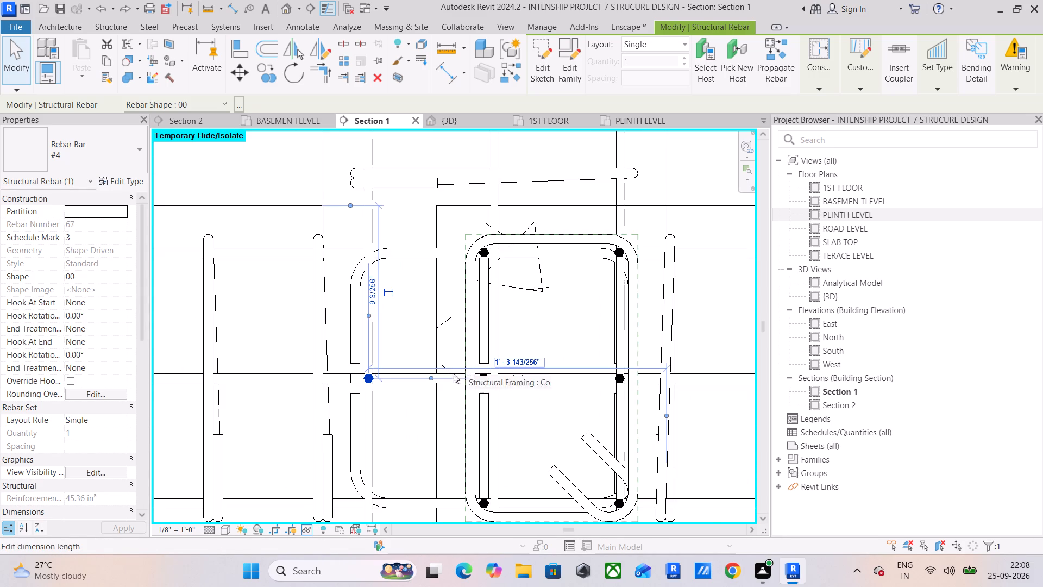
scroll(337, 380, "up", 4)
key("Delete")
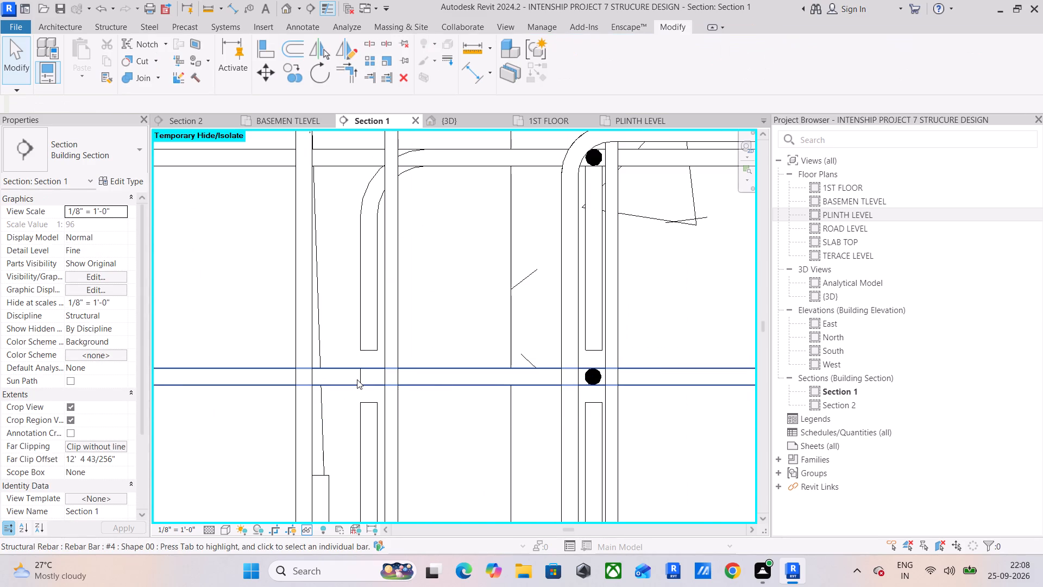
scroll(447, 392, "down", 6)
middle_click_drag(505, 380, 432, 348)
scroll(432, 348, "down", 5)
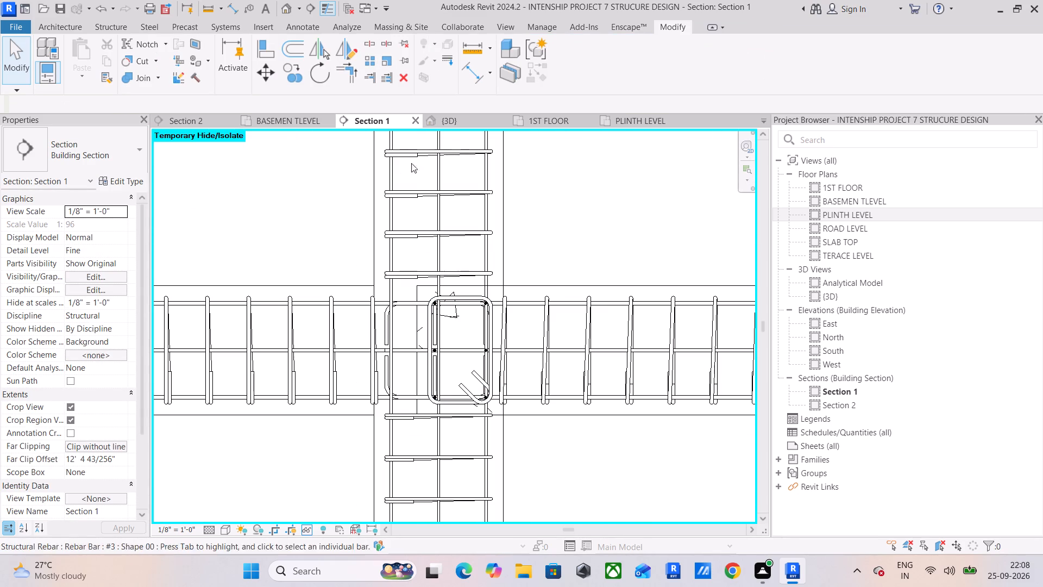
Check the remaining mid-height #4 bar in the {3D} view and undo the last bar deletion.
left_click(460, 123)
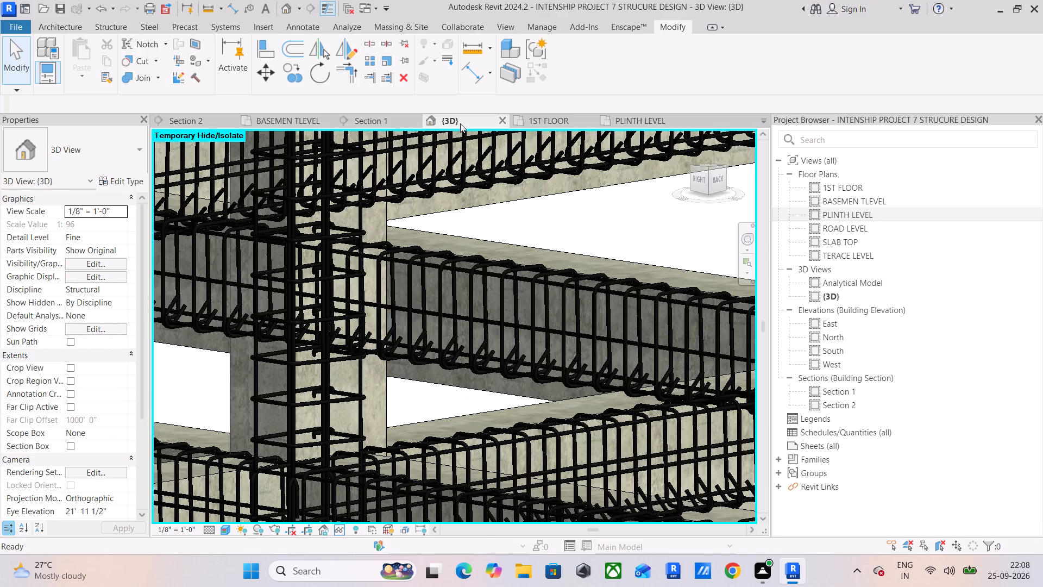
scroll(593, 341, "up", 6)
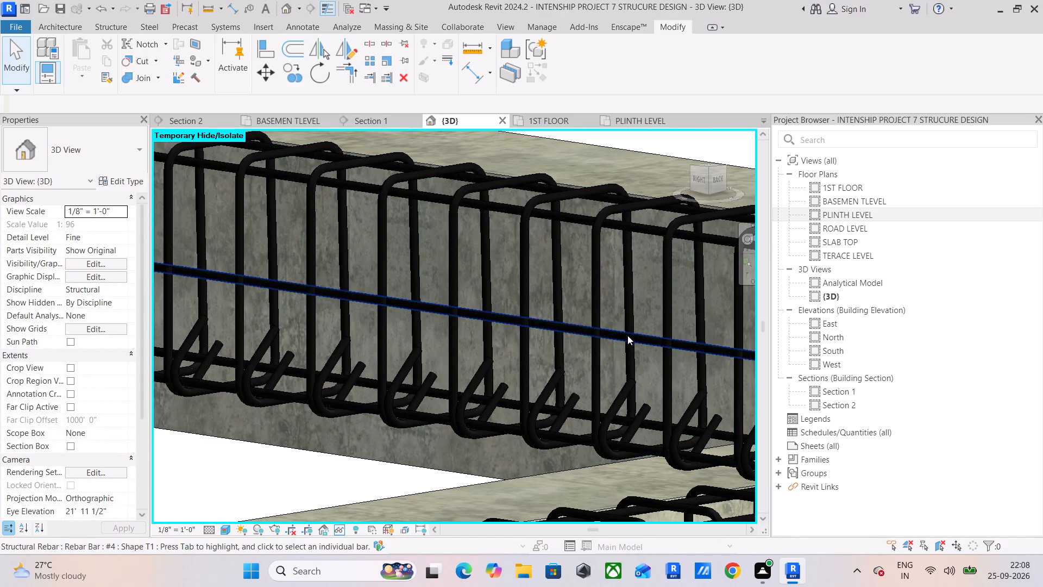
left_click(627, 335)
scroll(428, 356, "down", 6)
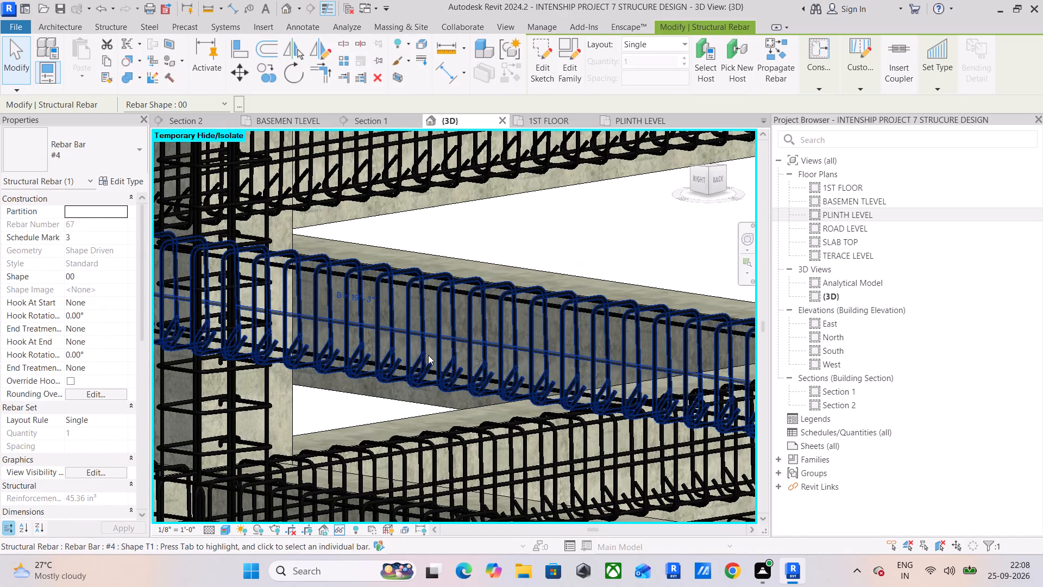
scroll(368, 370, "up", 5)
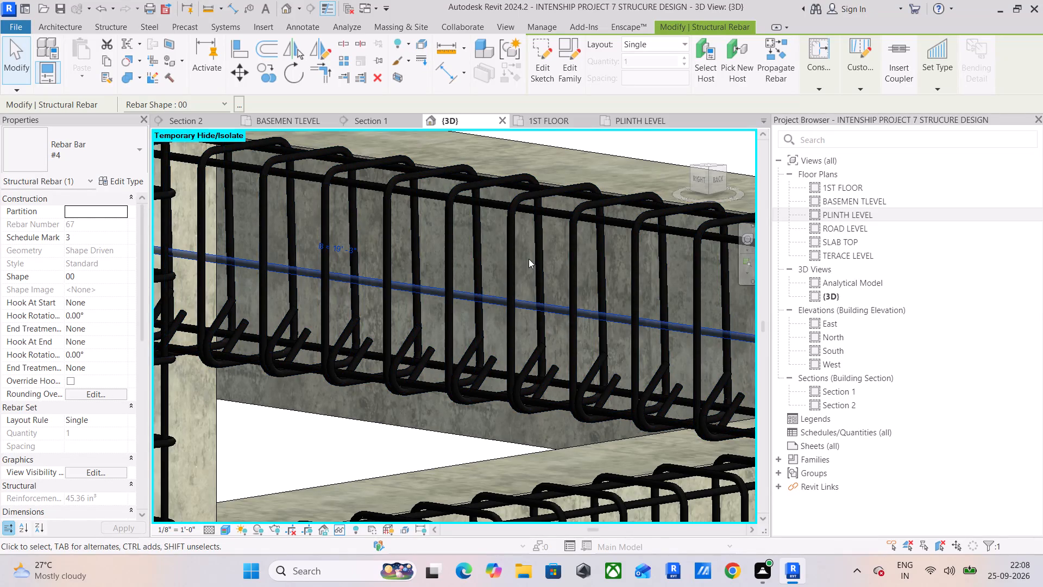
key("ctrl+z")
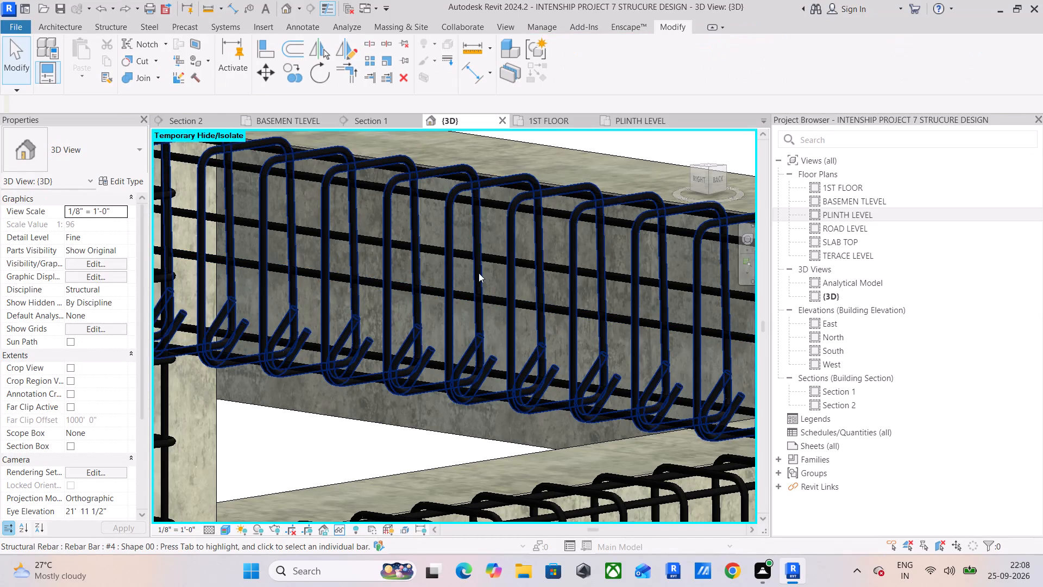
Select the upper mid-height #4 bar in the {3D} view and trace it along the beam to its end at the column.
left_click(492, 254)
scroll(394, 288, "down", 4)
middle_click_drag(281, 285, 340, 299)
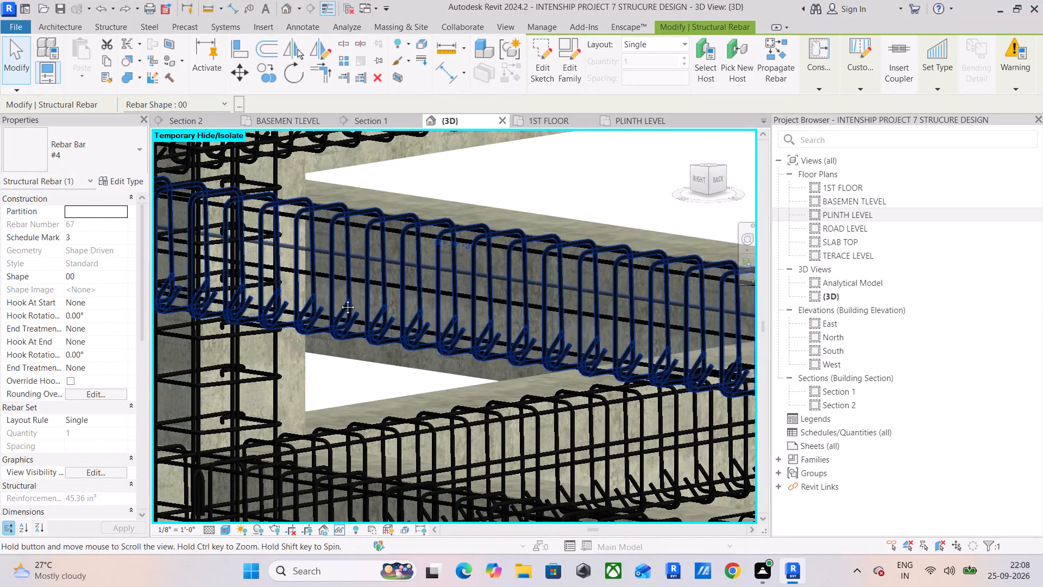
middle_click_drag(340, 299, 543, 347)
middle_click_drag(296, 315, 517, 349)
middle_click_drag(229, 288, 297, 310)
scroll(299, 309, "up", 1)
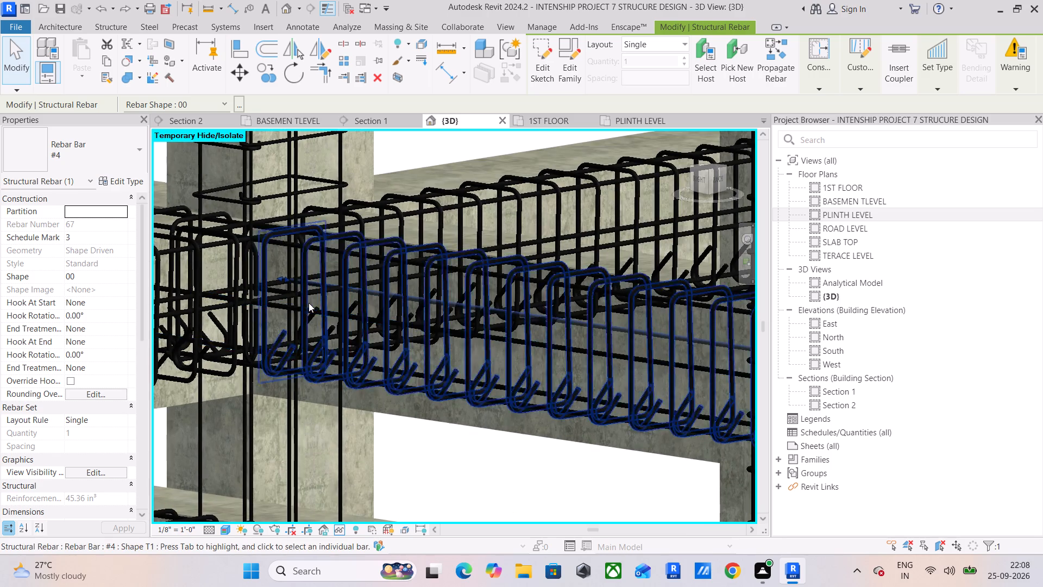
Select the mid-height #4 bar inside the stirrup beside the stray one in Section 1 and locate its run in the {3D} view.
left_click(367, 121)
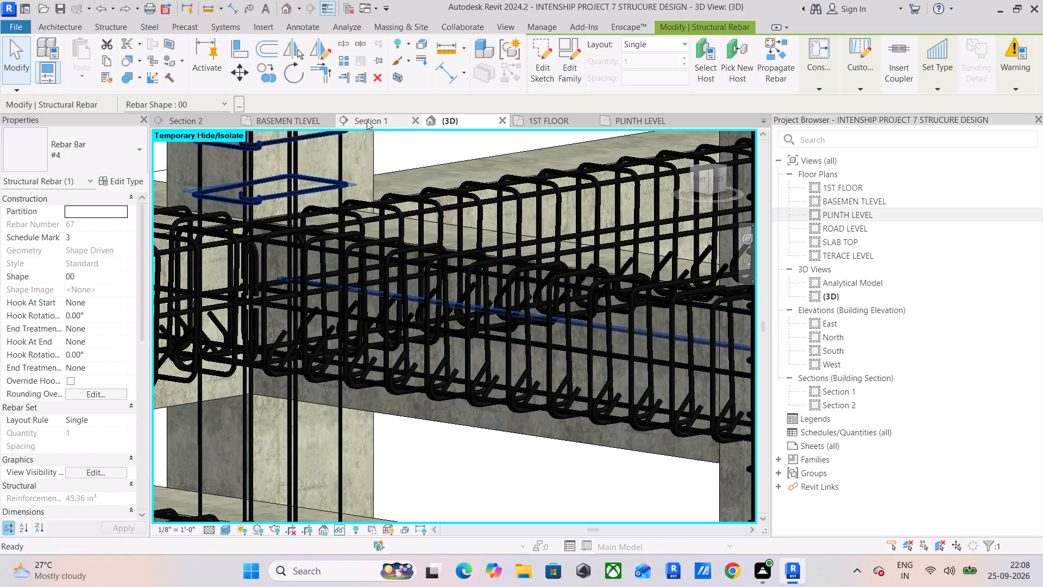
middle_click_drag(568, 376, 377, 359)
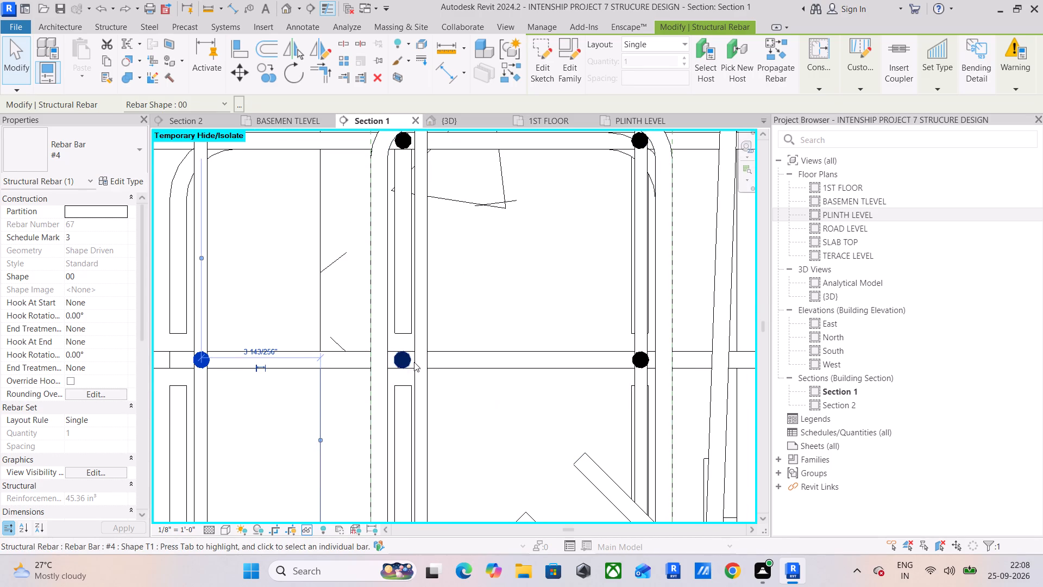
left_click(400, 358)
scroll(400, 358, "down", 5)
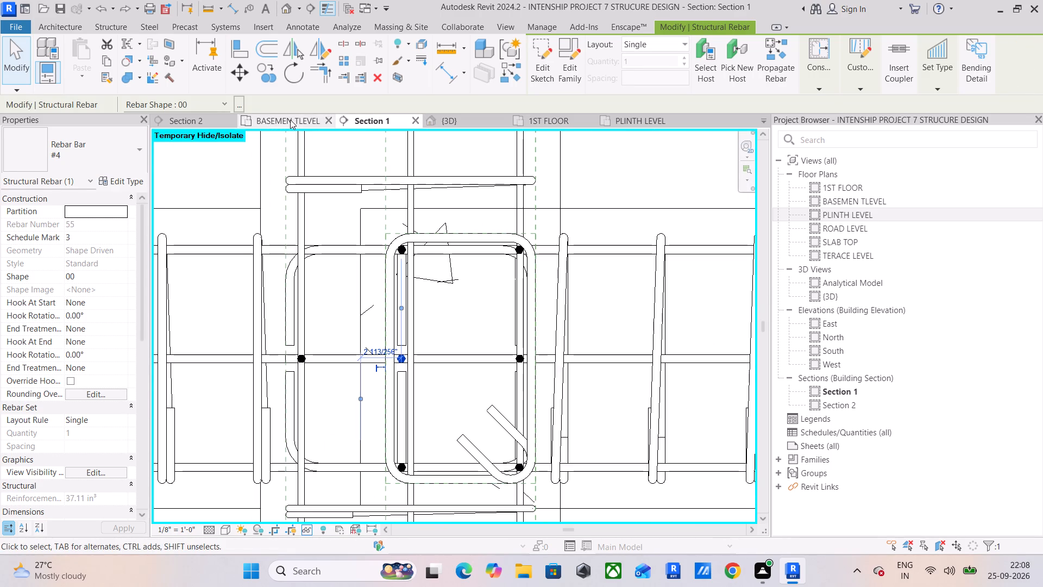
left_click(451, 124)
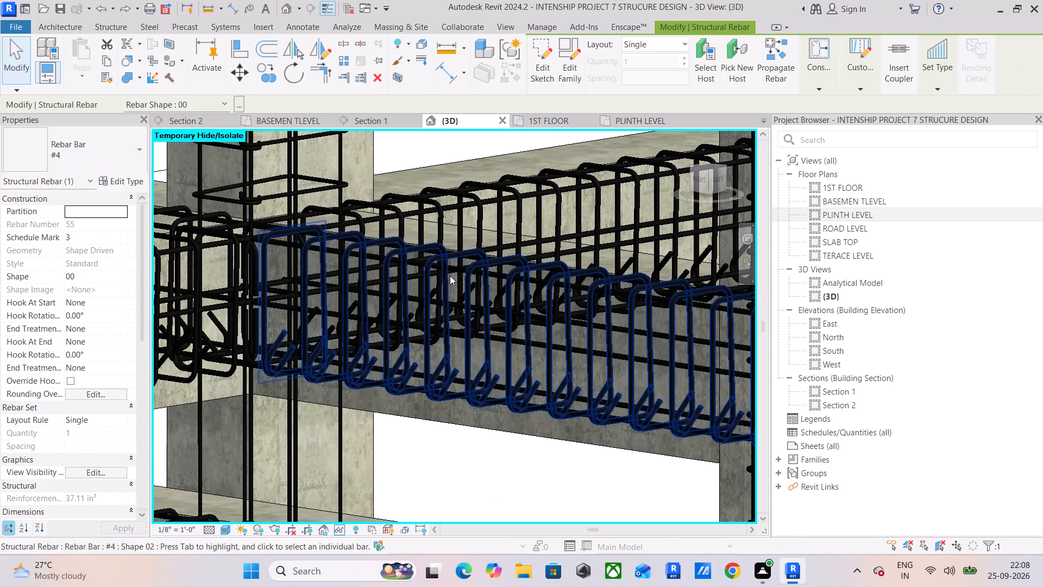
scroll(528, 319, "down", 10)
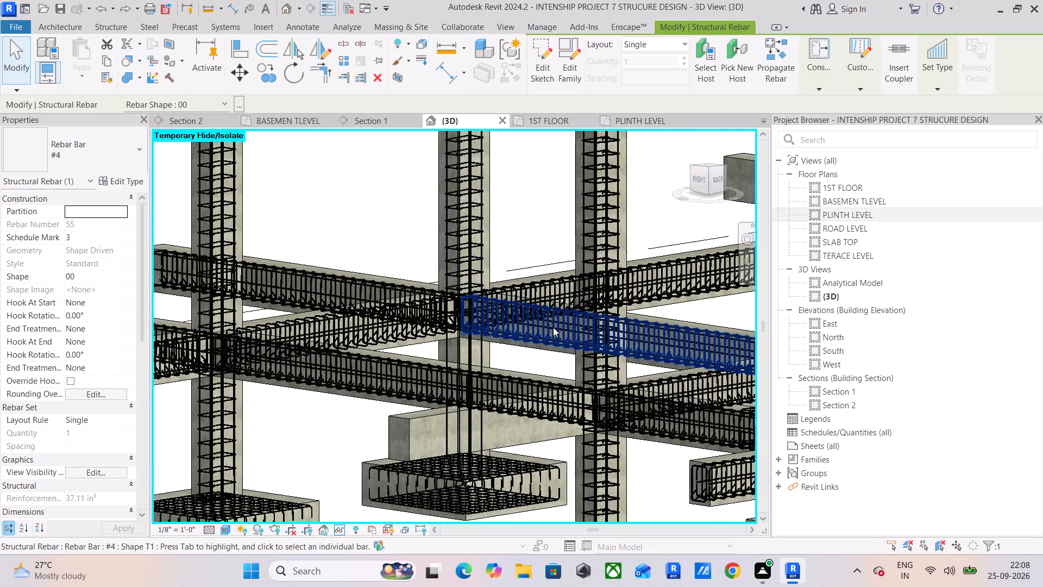
scroll(554, 327, "down", 2)
middle_click_drag(554, 327, 247, 271)
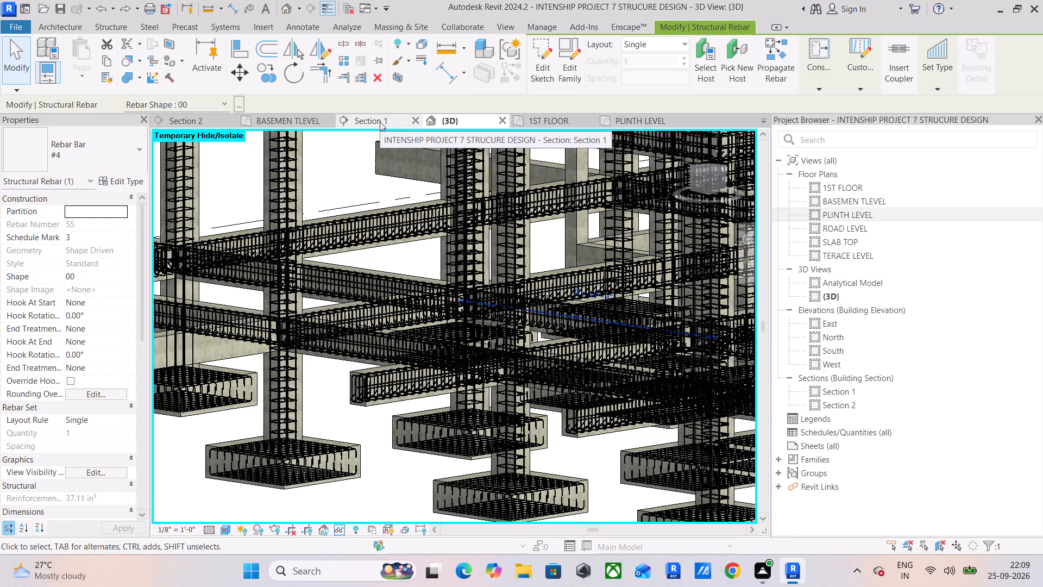
Align the stray mid-height #4 bar outside the stirrup in Section 1 with the adjacent mid-height bar inside the stirrup.
left_click(380, 122)
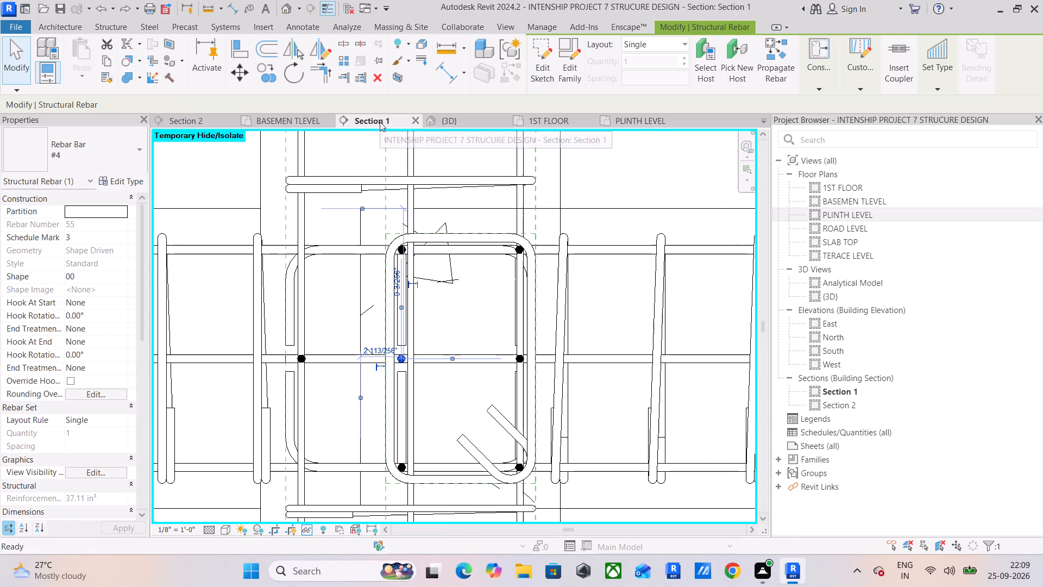
scroll(305, 339, "up", 5)
left_click(294, 381)
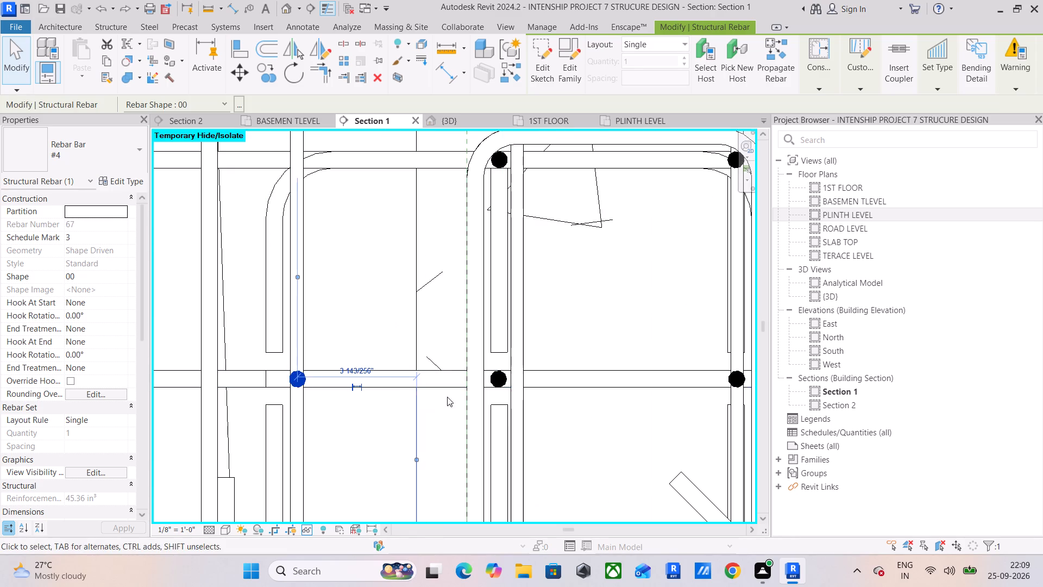
left_click(243, 57)
scroll(300, 378, "up", 2)
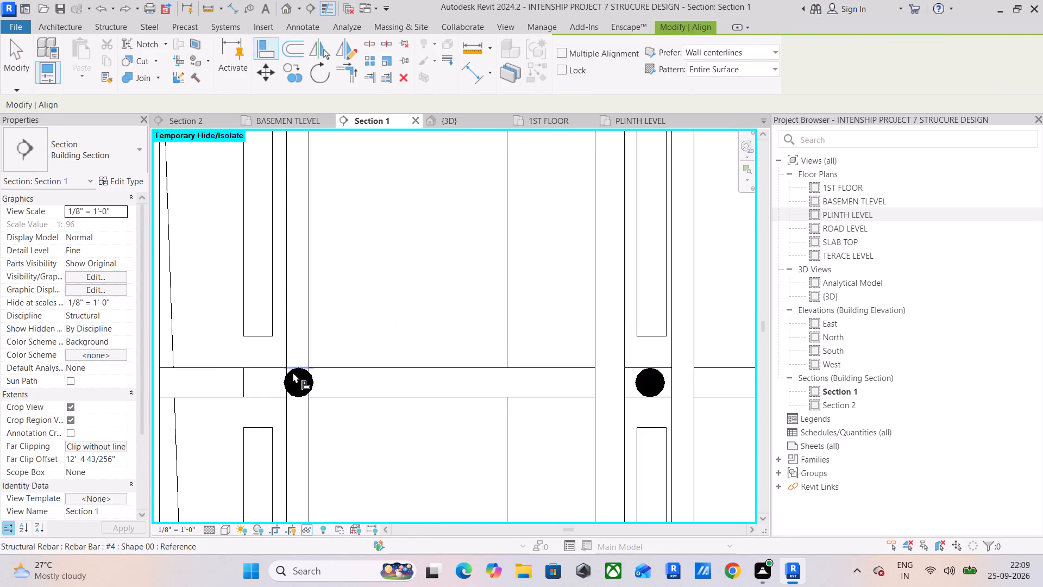
scroll(293, 372, "up", 7)
scroll(507, 395, "down", 3)
middle_click_drag(279, 385, 181, 385)
scroll(181, 385, "up", 1)
scroll(532, 414, "down", 4)
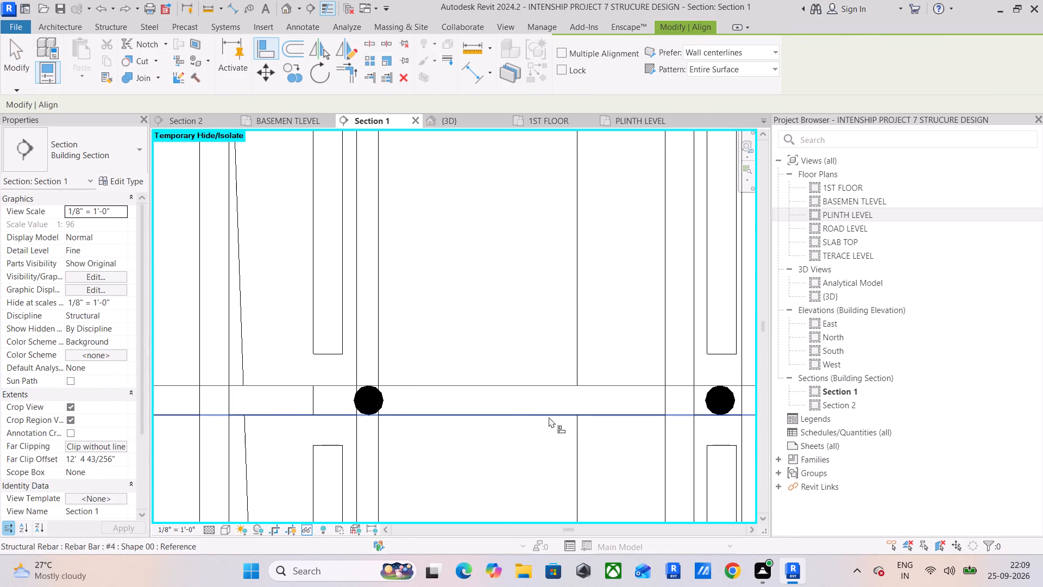
middle_click_drag(580, 415, 297, 398)
scroll(405, 397, "up", 4)
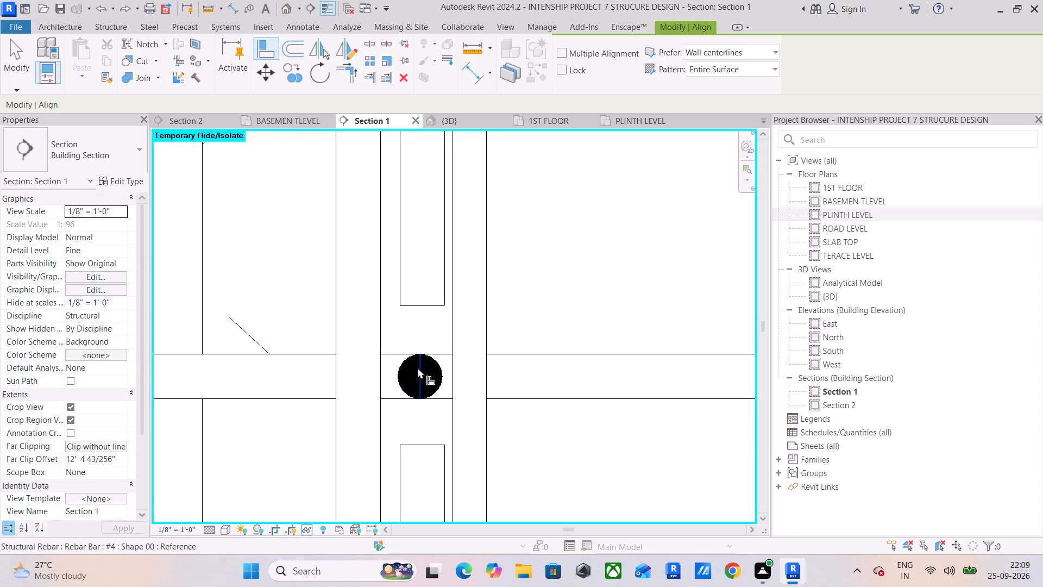
left_click(418, 368)
scroll(353, 407, "down", 5)
middle_click_drag(338, 394, 704, 390)
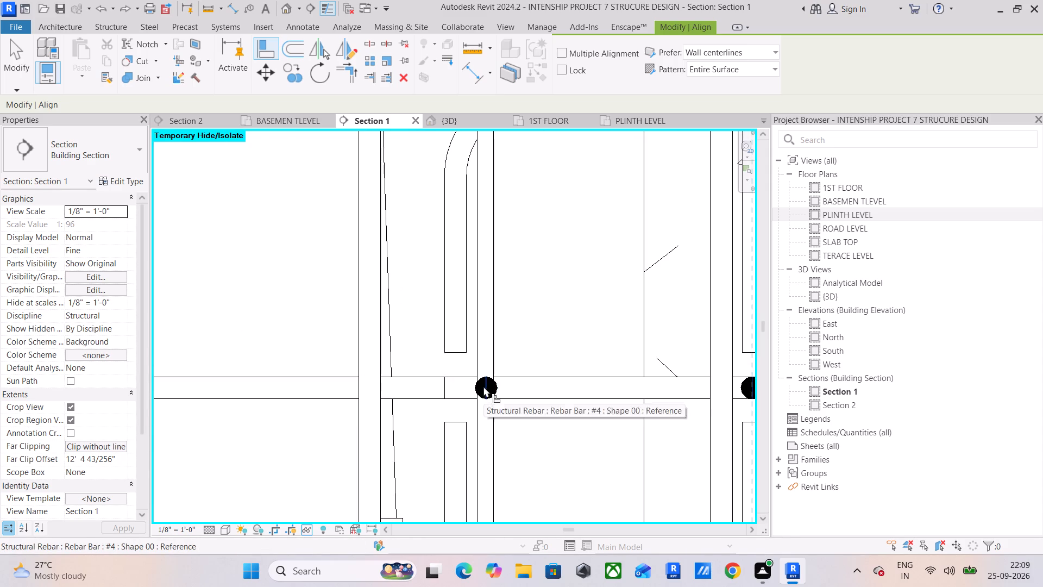
left_click(483, 386)
Examine the mid-height #4 bars along the lower beam in Section 1 as far as the stirrup at its end column.
scroll(595, 407, "down", 6)
middle_click_drag(621, 405, 393, 401)
scroll(407, 401, "down", 5)
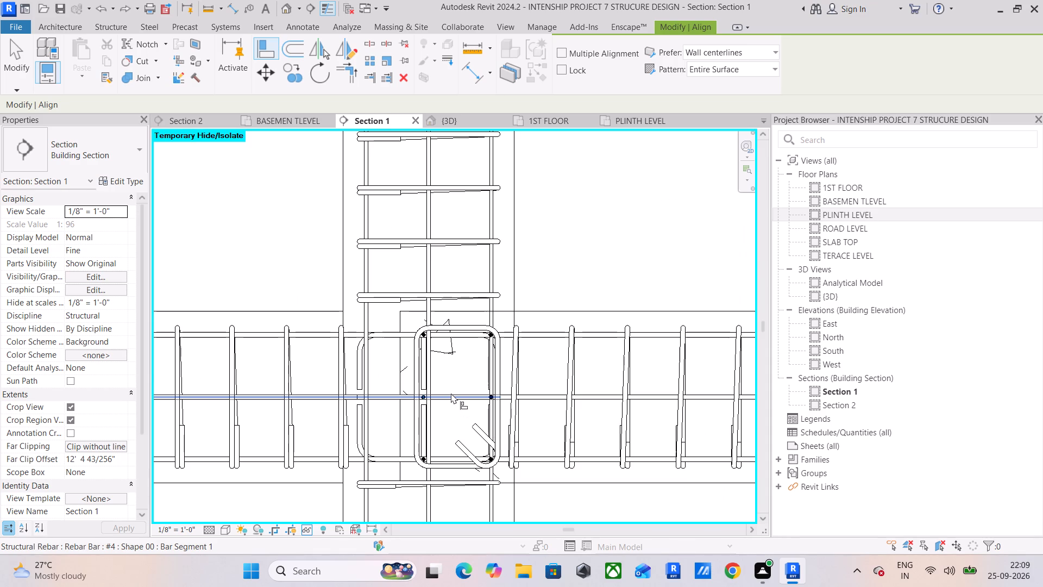
scroll(453, 394, "down", 4)
middle_click_drag(453, 395, 611, 485)
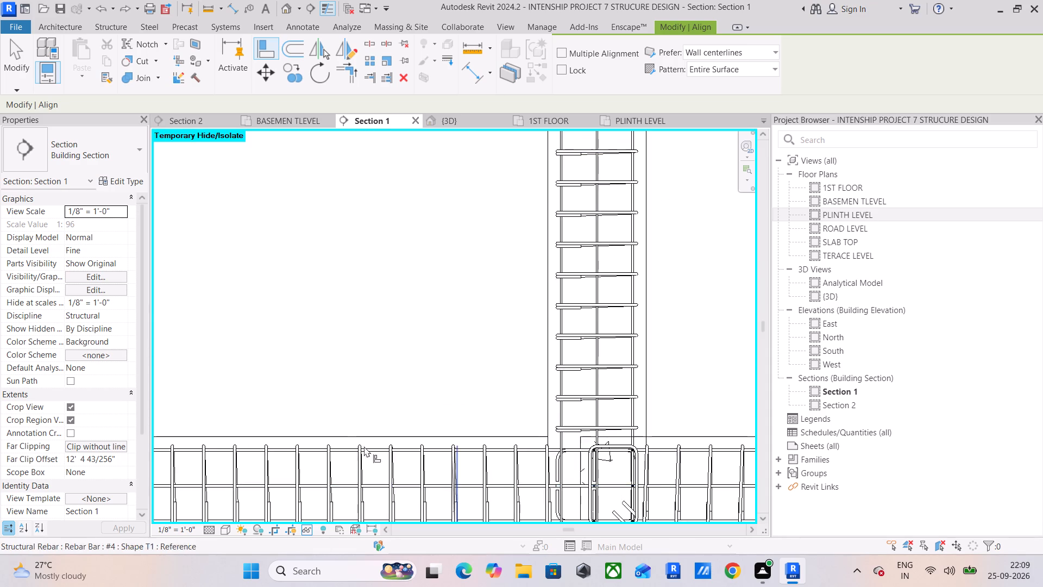
scroll(346, 442, "down", 2)
middle_click_drag(346, 442, 730, 281)
middle_click_drag(413, 274, 608, 342)
scroll(519, 334, "down", 9)
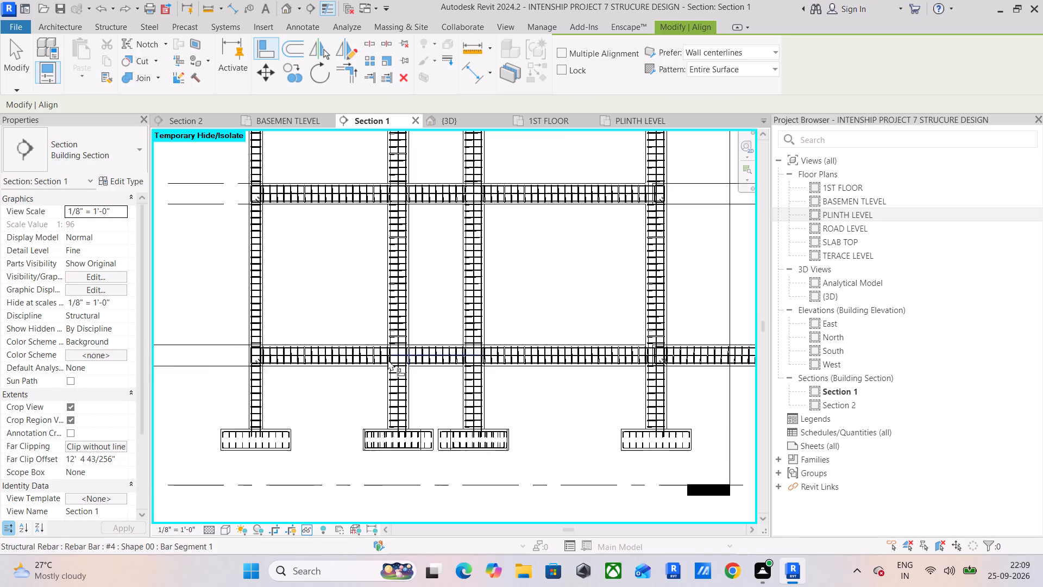
middle_click_drag(337, 355, 538, 344)
scroll(454, 332, "up", 16)
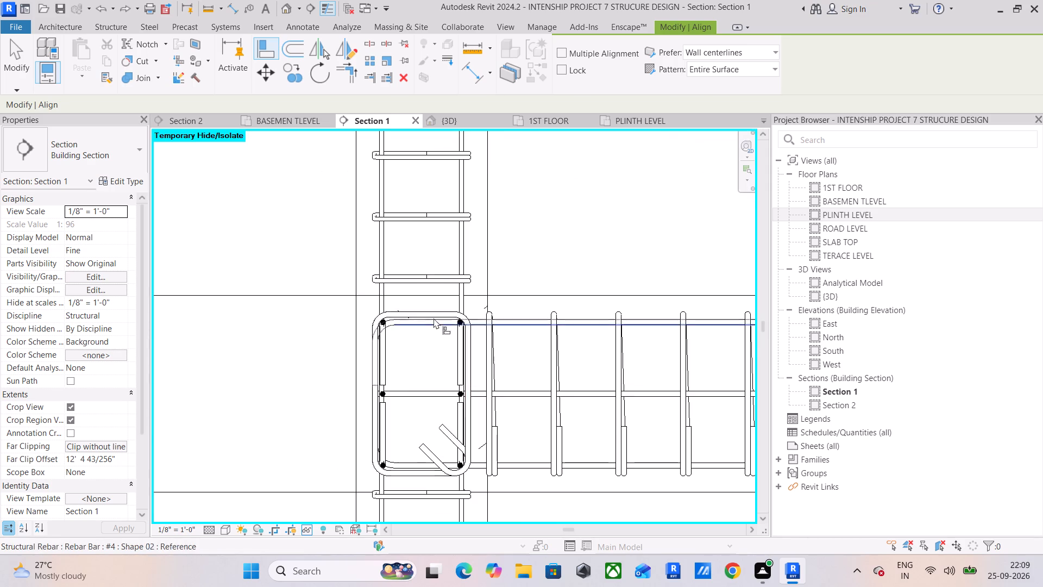
scroll(433, 318, "up", 6)
scroll(465, 331, "down", 18)
middle_click_drag(564, 329, 491, 370)
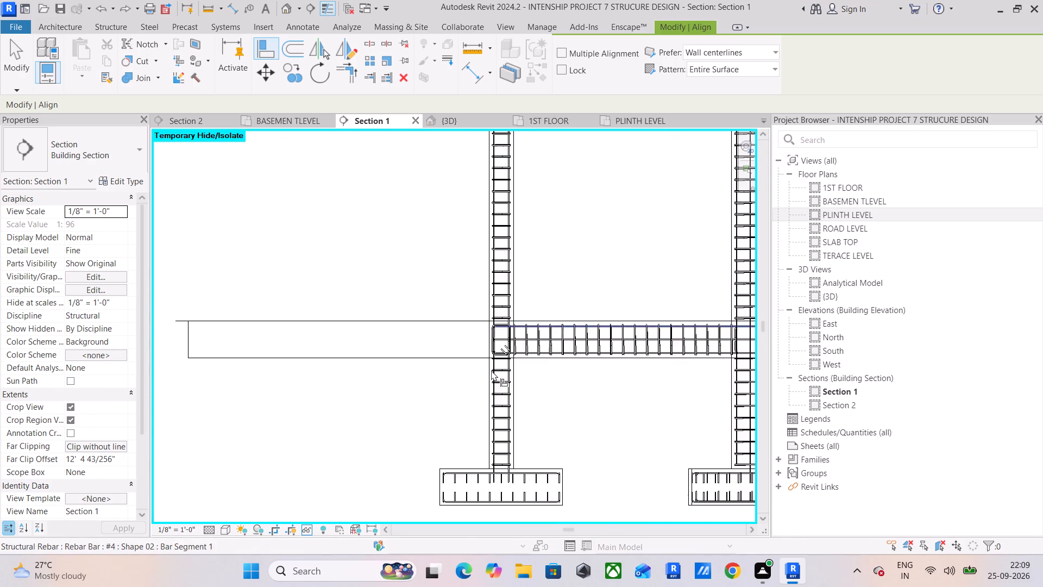
middle_click_drag(491, 370, 401, 459)
scroll(322, 153, "up", 10)
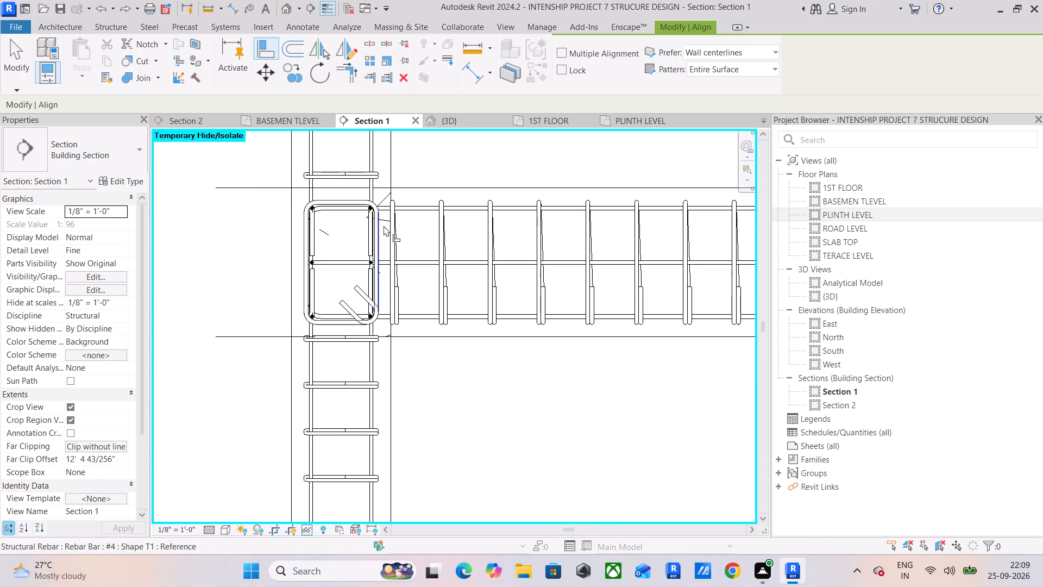
scroll(322, 264, "up", 10)
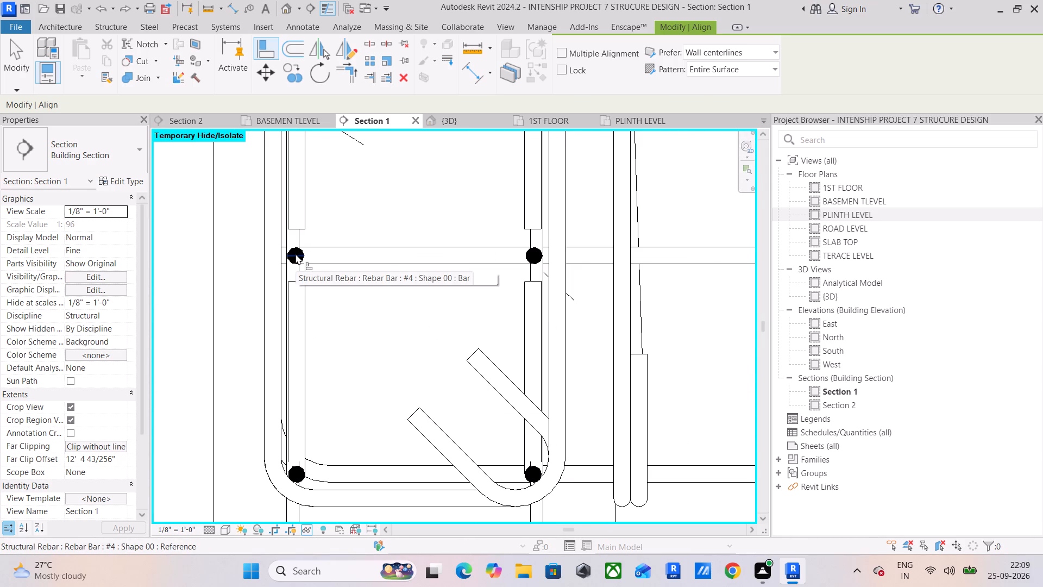
key("Escape")
key("Escape")
left_click(299, 254)
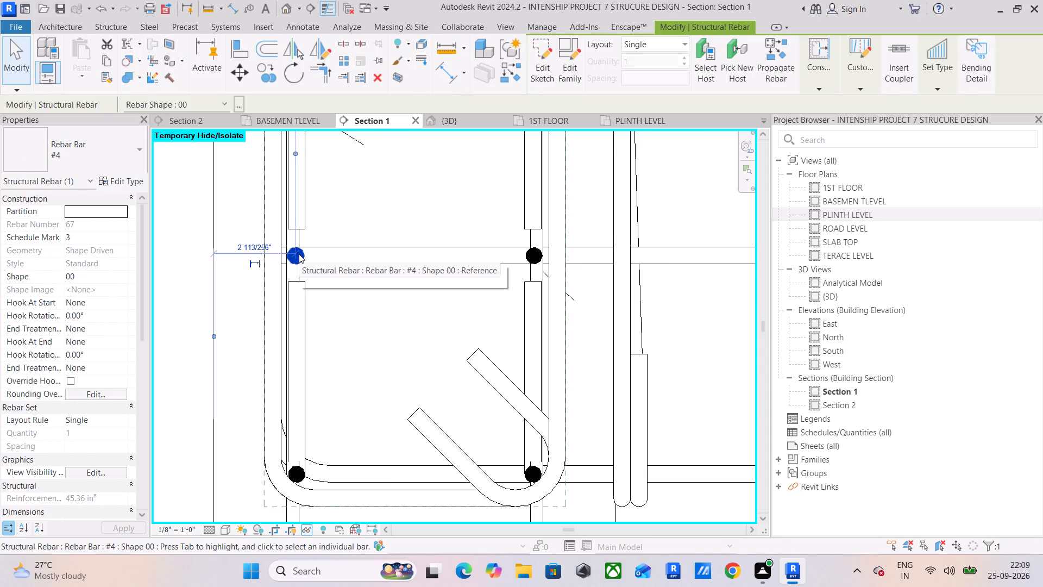
scroll(378, 272, "down", 6)
left_click(536, 305)
Find and select the stray mid-height #4 bar outside the stirrup at the end joint of the next beam level up.
scroll(536, 305, "down", 7)
middle_click_drag(556, 310, 263, 291)
scroll(530, 292, "down", 6)
middle_click_drag(594, 288, 265, 293)
scroll(342, 292, "down", 6)
middle_click_drag(538, 311, 485, 311)
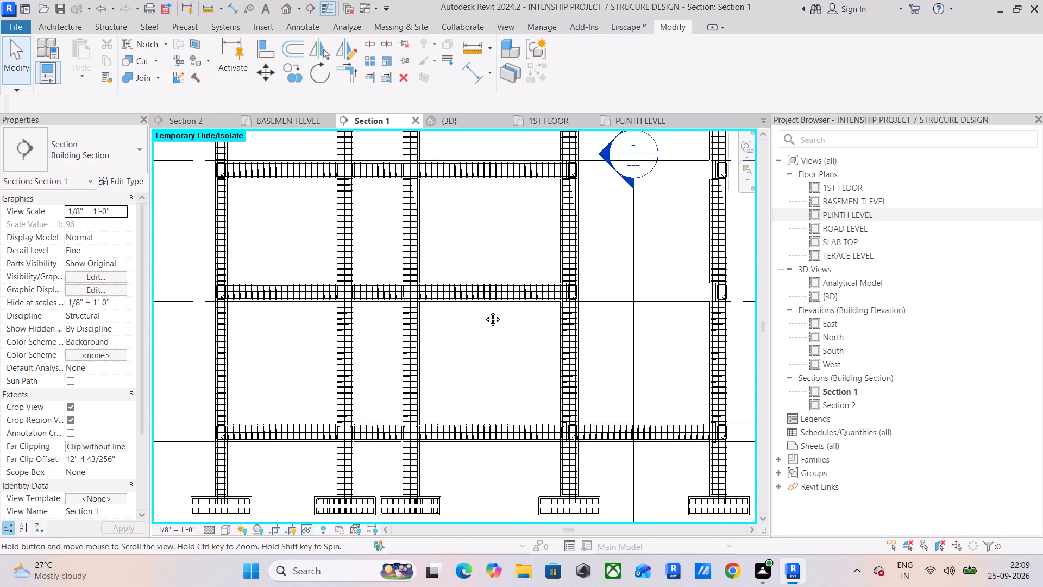
middle_click_drag(485, 311, 392, 306)
scroll(407, 267, "up", 20)
scroll(407, 267, "up", 1)
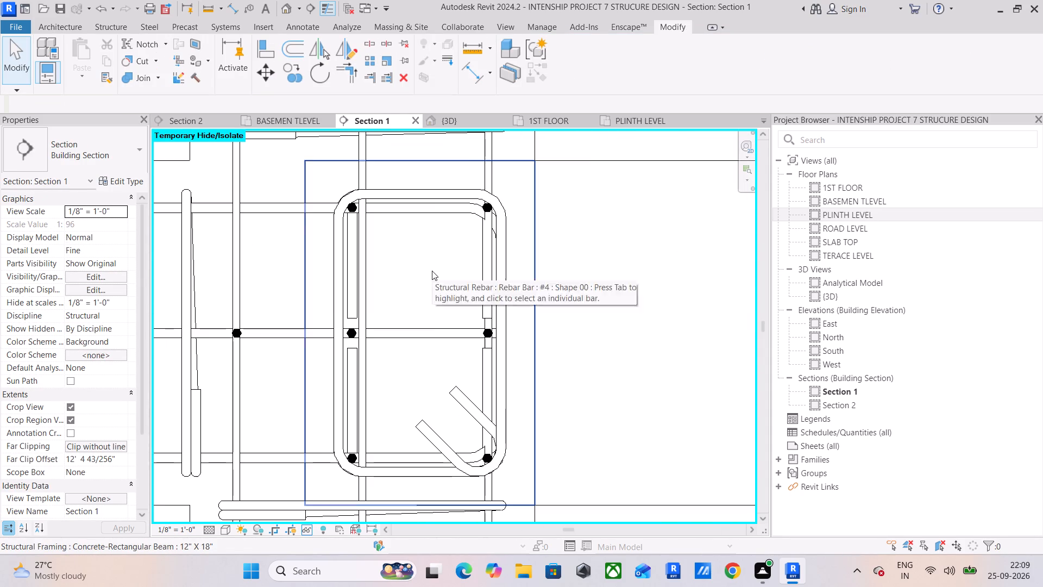
left_click(238, 334)
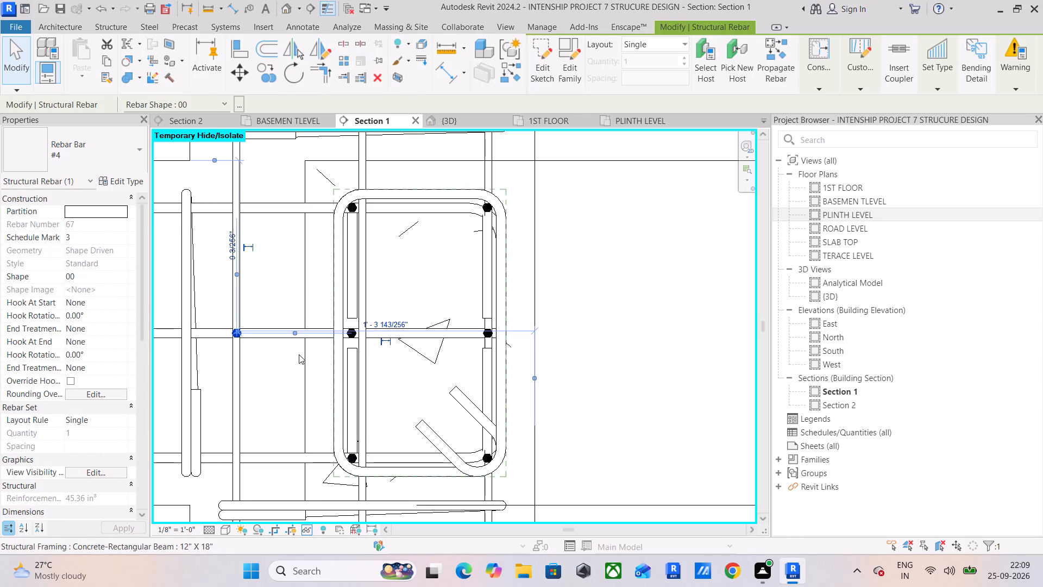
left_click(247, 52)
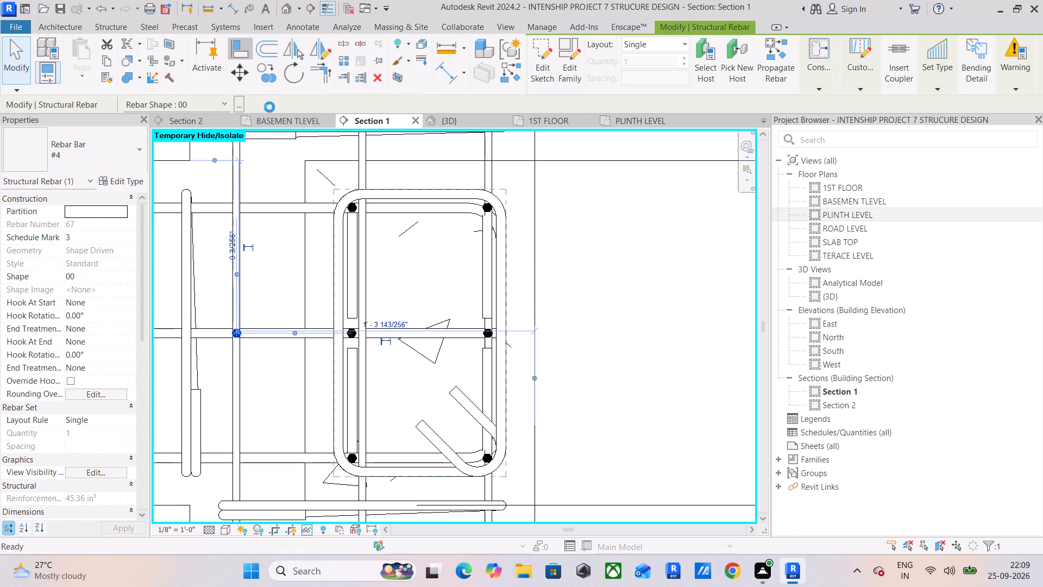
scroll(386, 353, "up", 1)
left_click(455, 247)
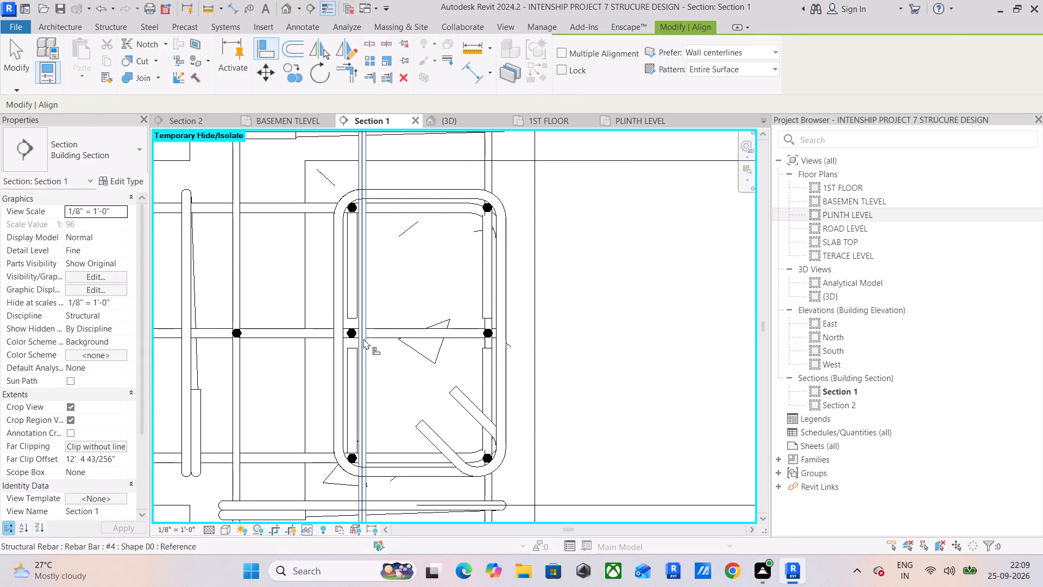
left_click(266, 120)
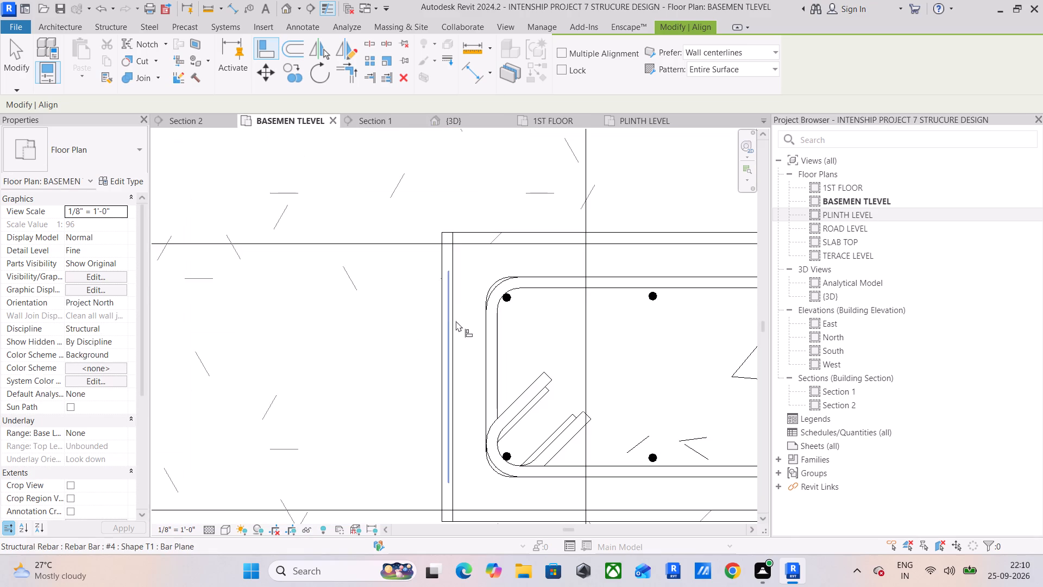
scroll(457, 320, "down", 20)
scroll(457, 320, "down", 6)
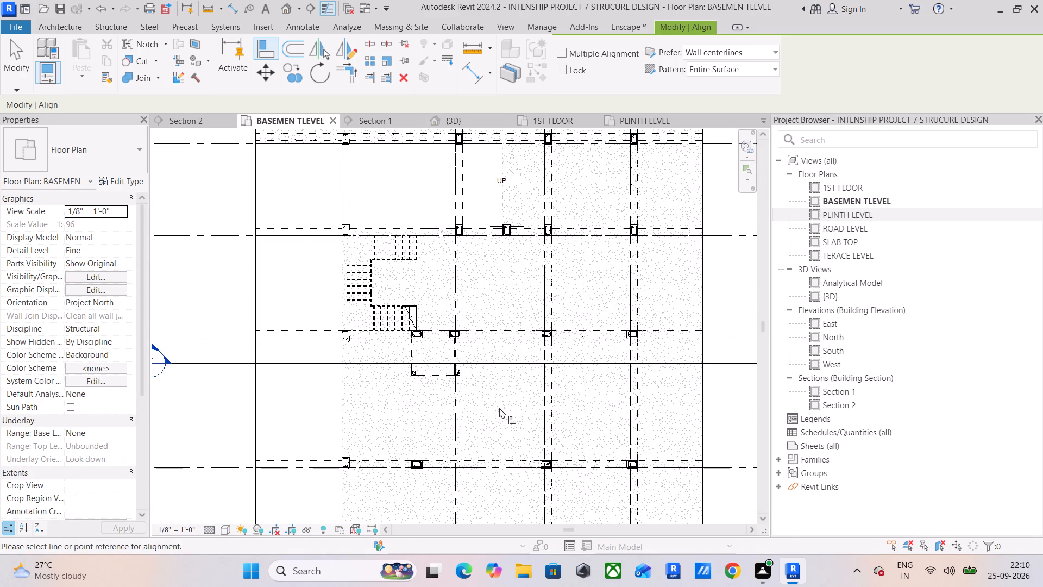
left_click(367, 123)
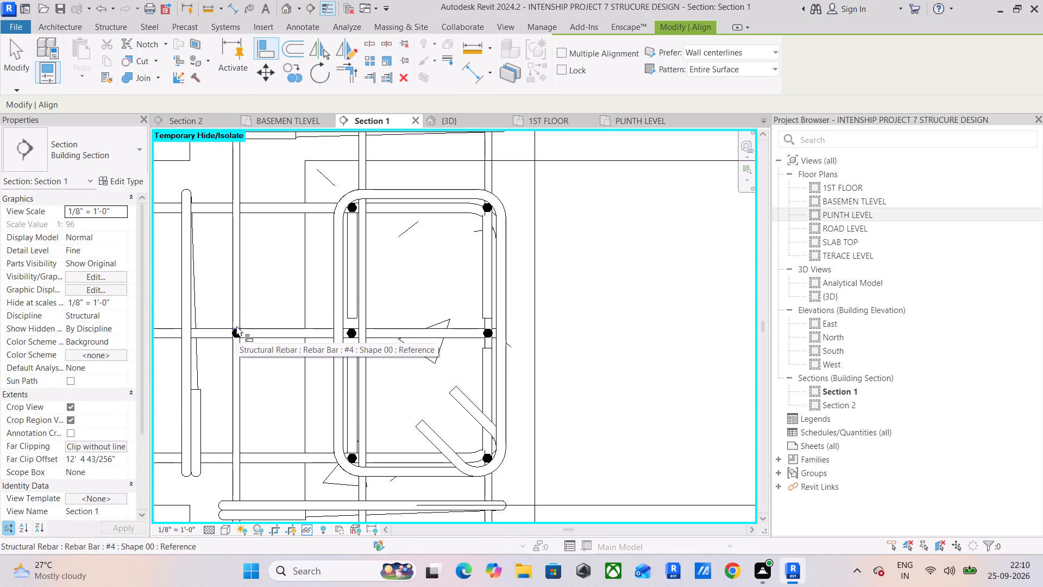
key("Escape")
Select the stray mid-height #4 bar in Section 1 and locate its run in the BASEMEN TLEVEL and PLINTH LEVEL plans.
left_click(236, 329)
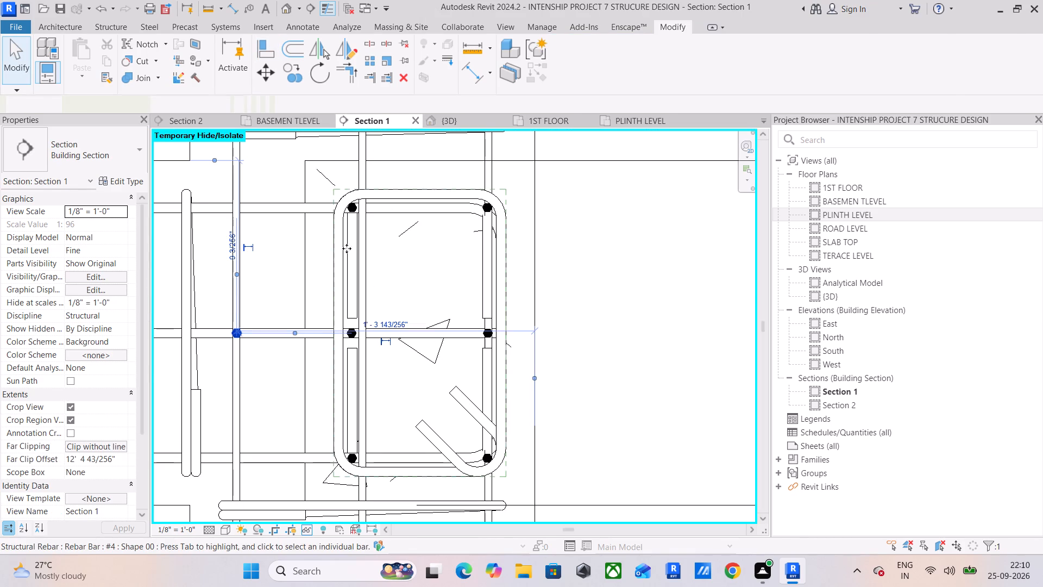
left_click(282, 115)
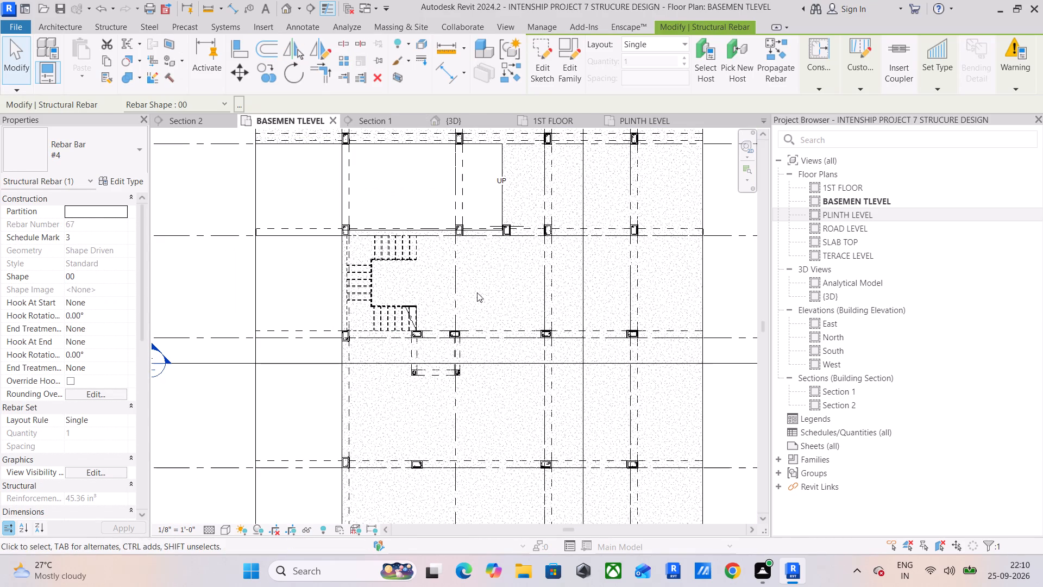
scroll(549, 329, "up", 5)
scroll(526, 347, "down", 7)
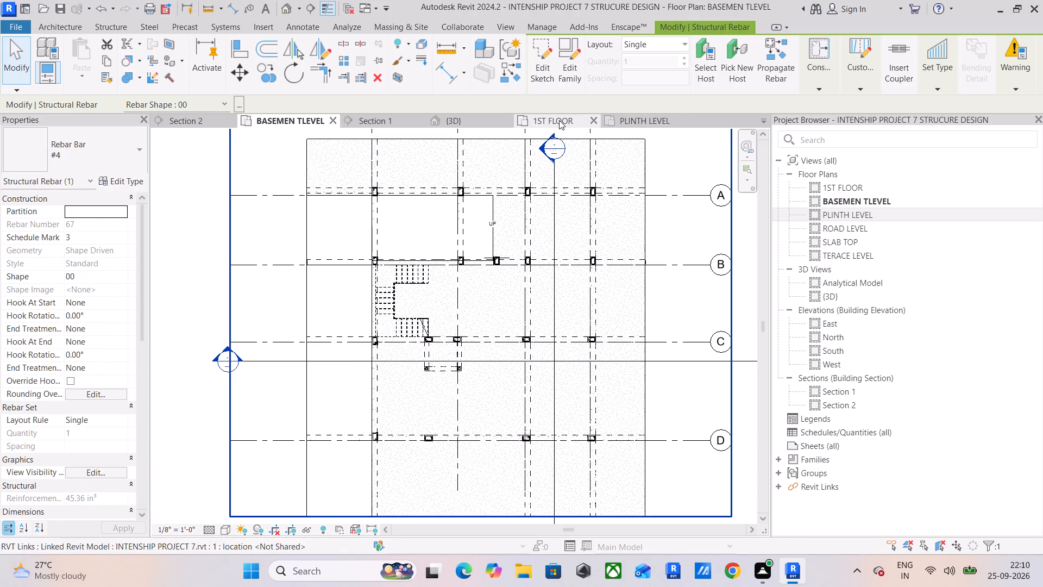
double_click(623, 120)
scroll(453, 437, "up", 2)
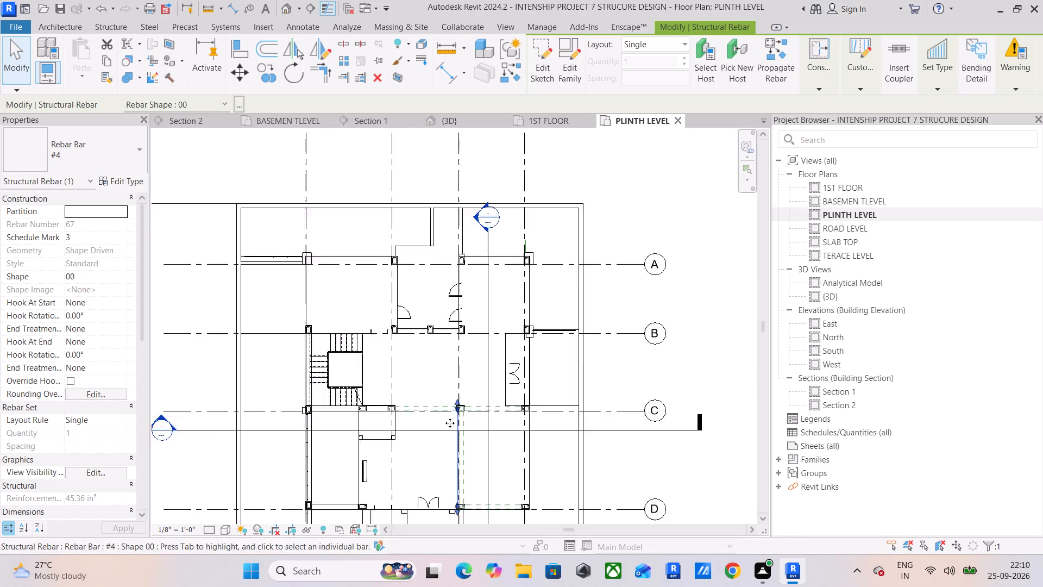
scroll(450, 423, "up", 20)
scroll(438, 416, "up", 6)
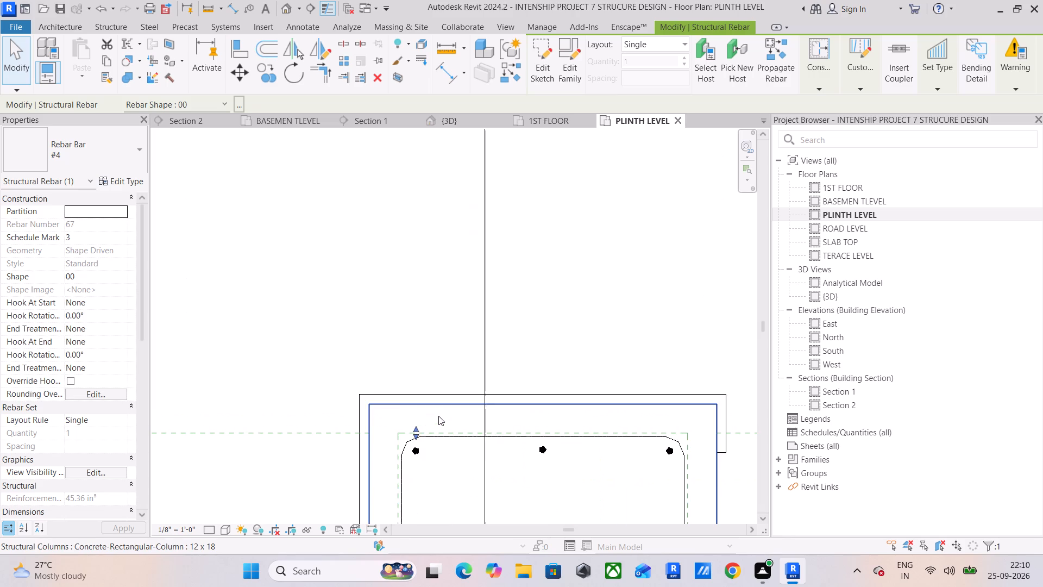
scroll(438, 416, "down", 13)
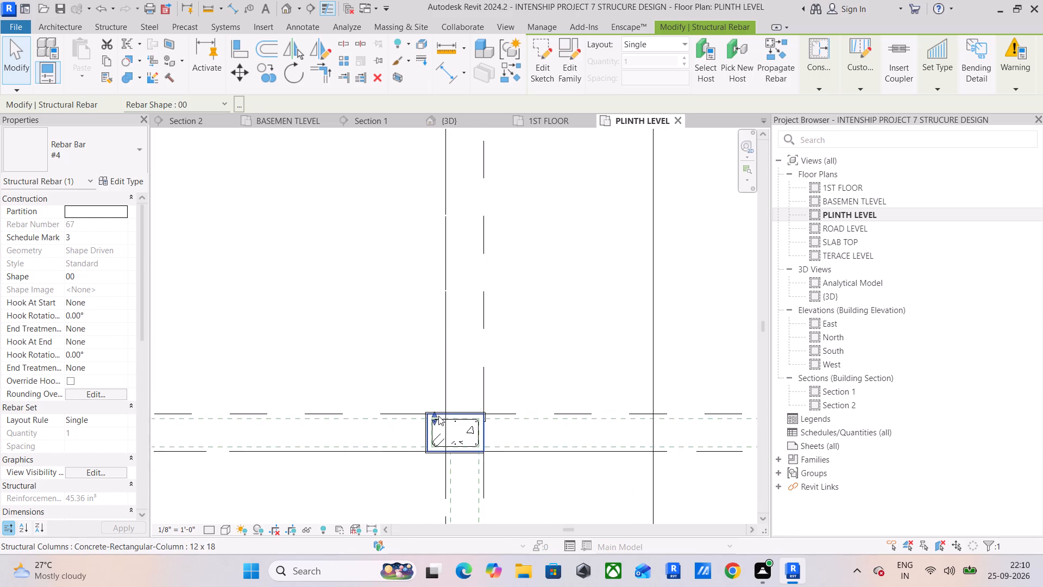
scroll(438, 416, "down", 12)
middle_click_drag(489, 345, 493, 271)
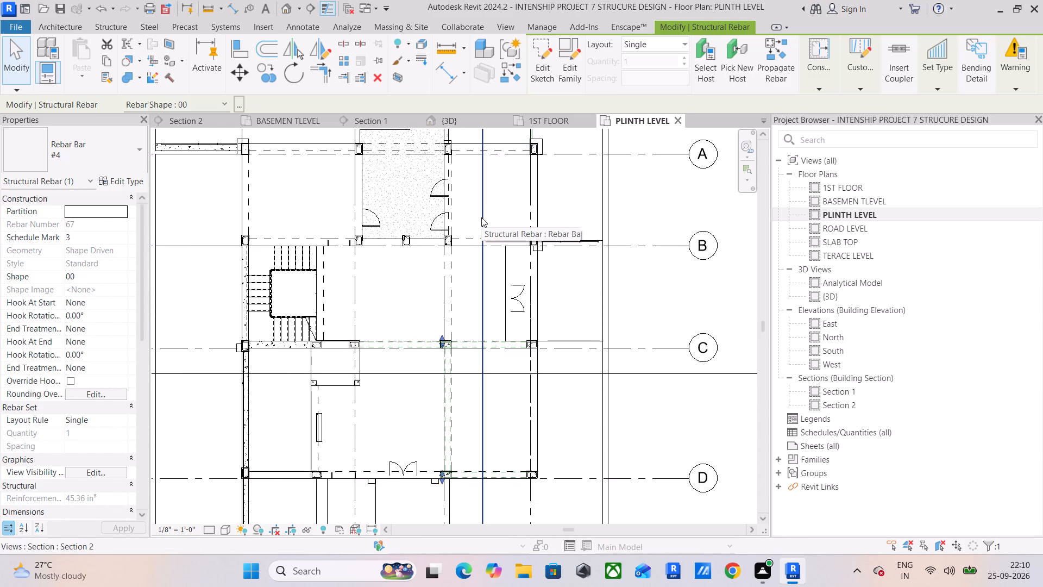
scroll(481, 217, "down", 4)
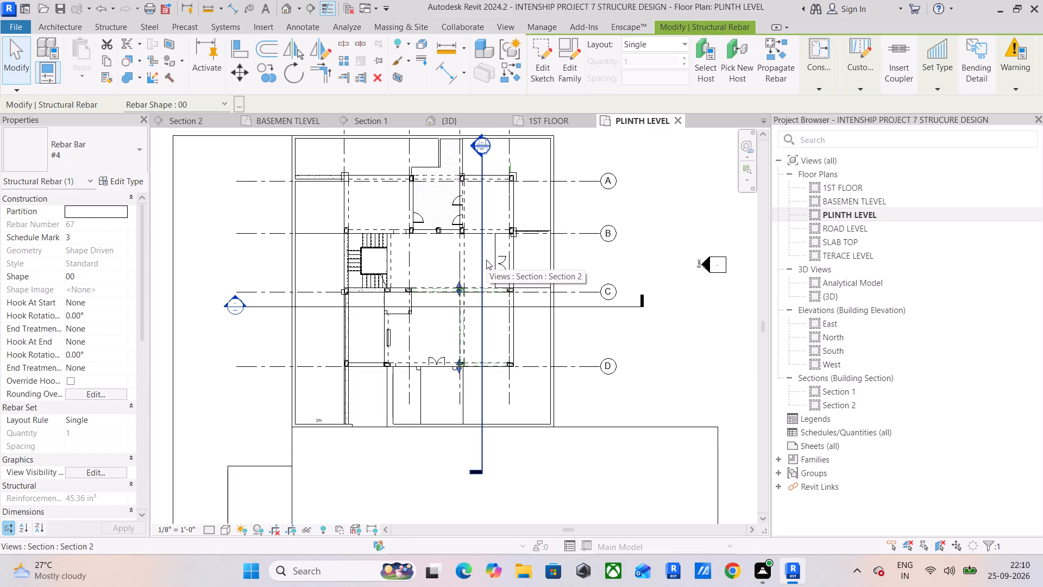
Shorten Section 1's view depth in the PLINTH LEVEL plan to about 5' 7", ending just beyond grid C.
scroll(463, 308, "up", 5)
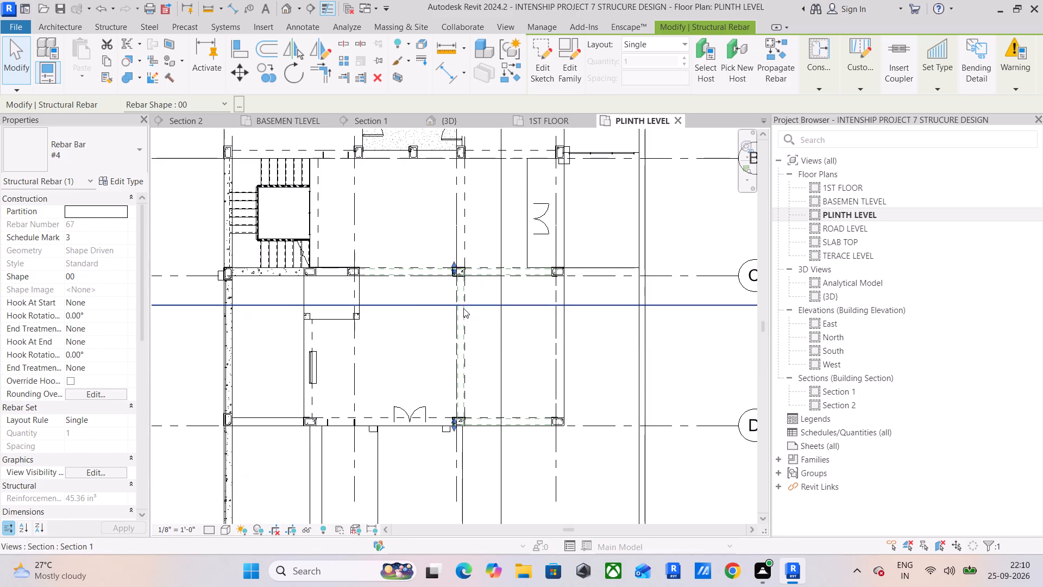
left_click(475, 305)
scroll(475, 299, "down", 3)
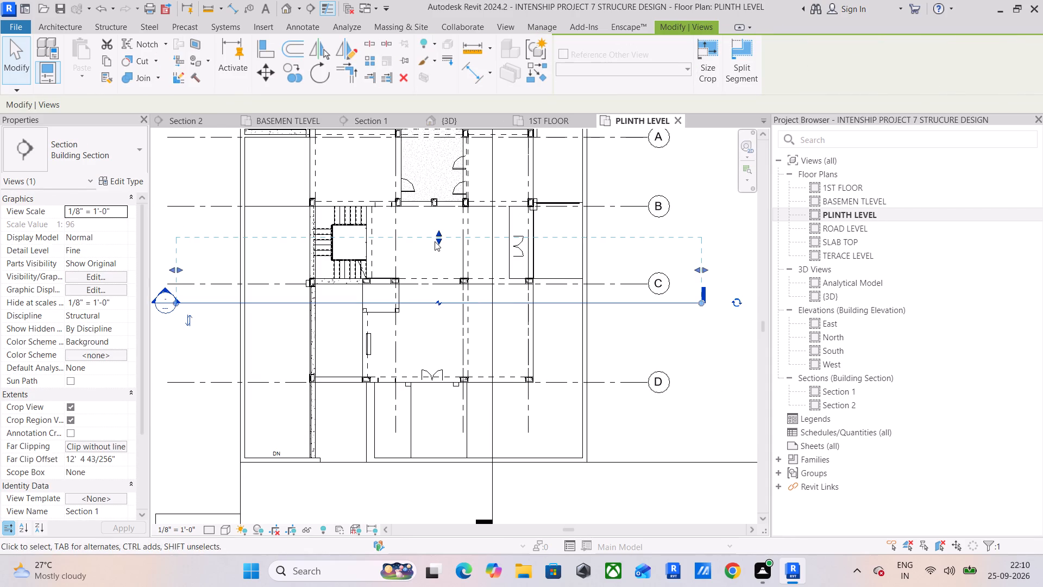
left_click_drag(438, 240, 439, 276)
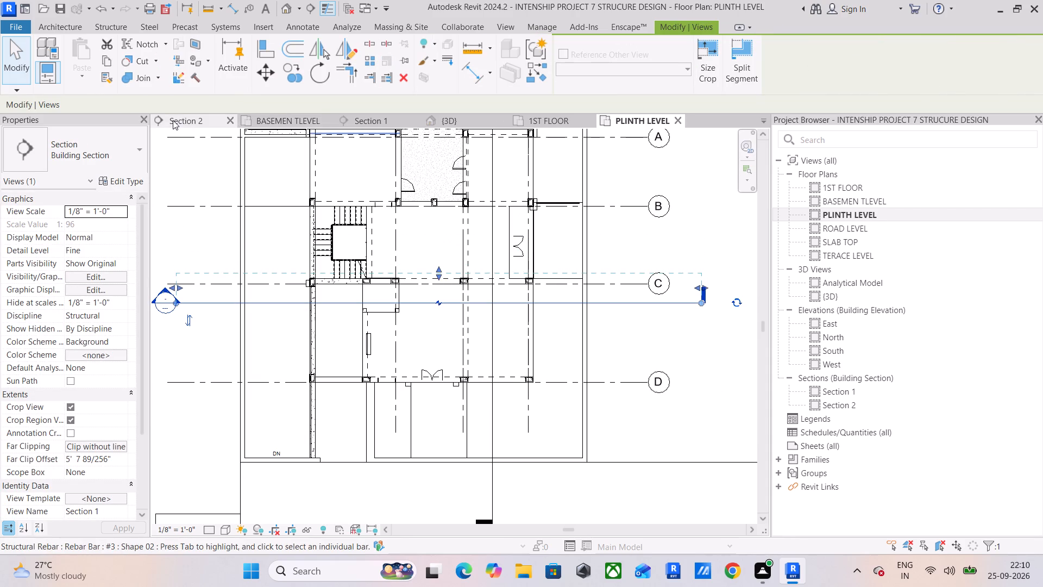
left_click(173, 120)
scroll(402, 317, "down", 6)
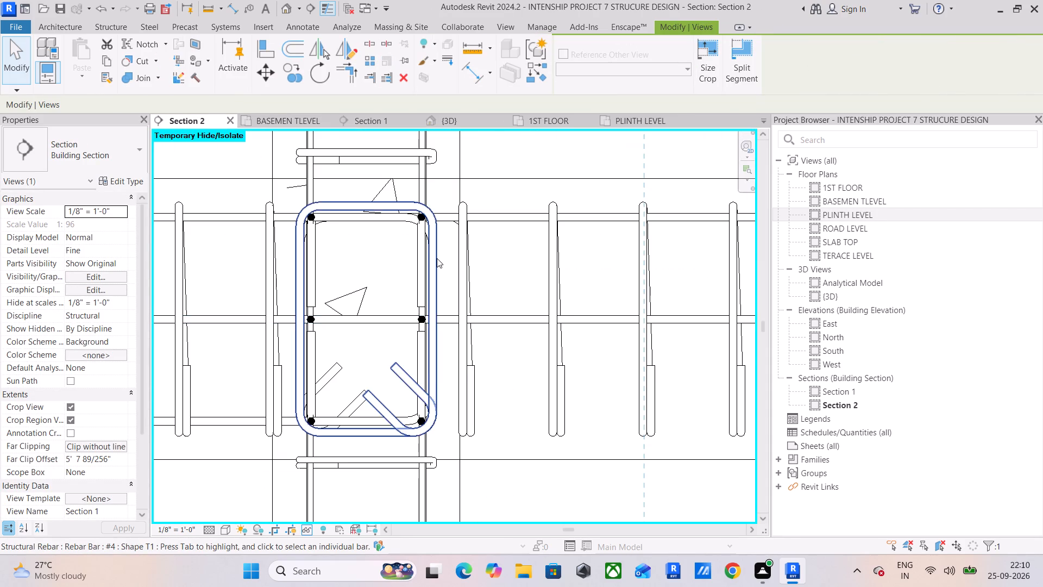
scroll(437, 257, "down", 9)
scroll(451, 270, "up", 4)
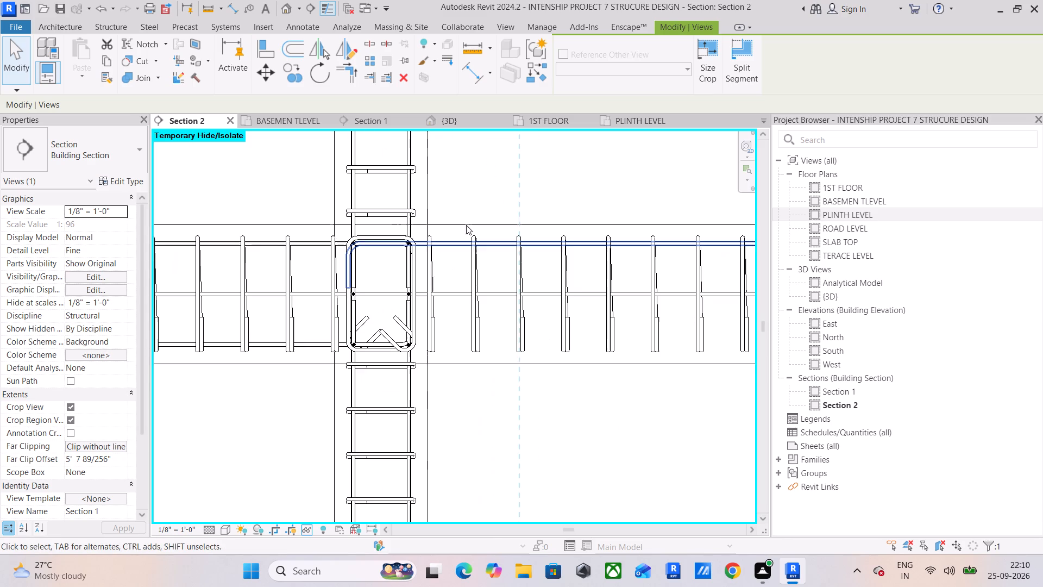
In Section 1, align the stray mid-height #4 bar with the inner mid-height bar inside the stirrup at the end column.
left_click(394, 124)
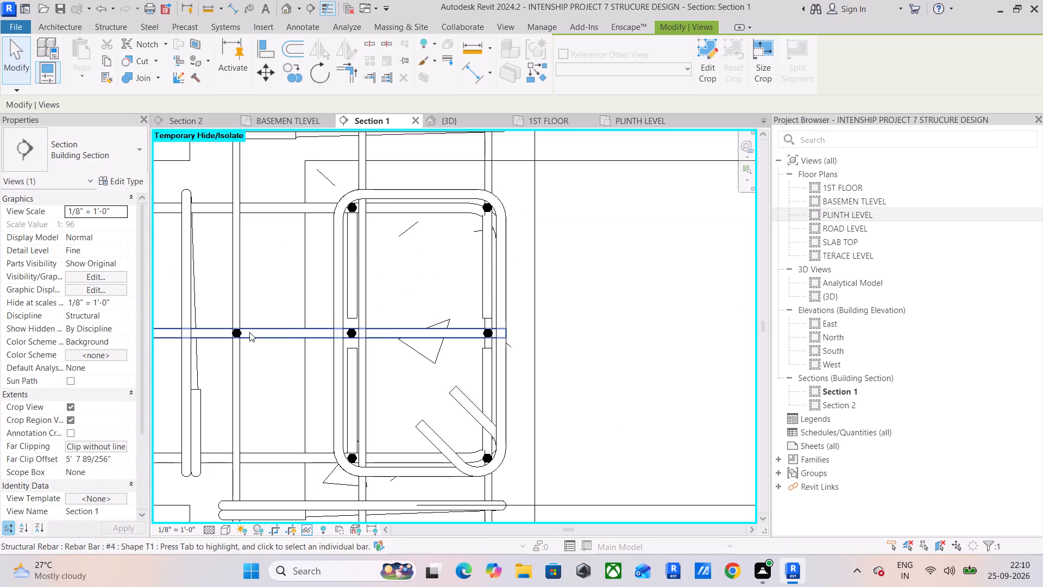
left_click(241, 332)
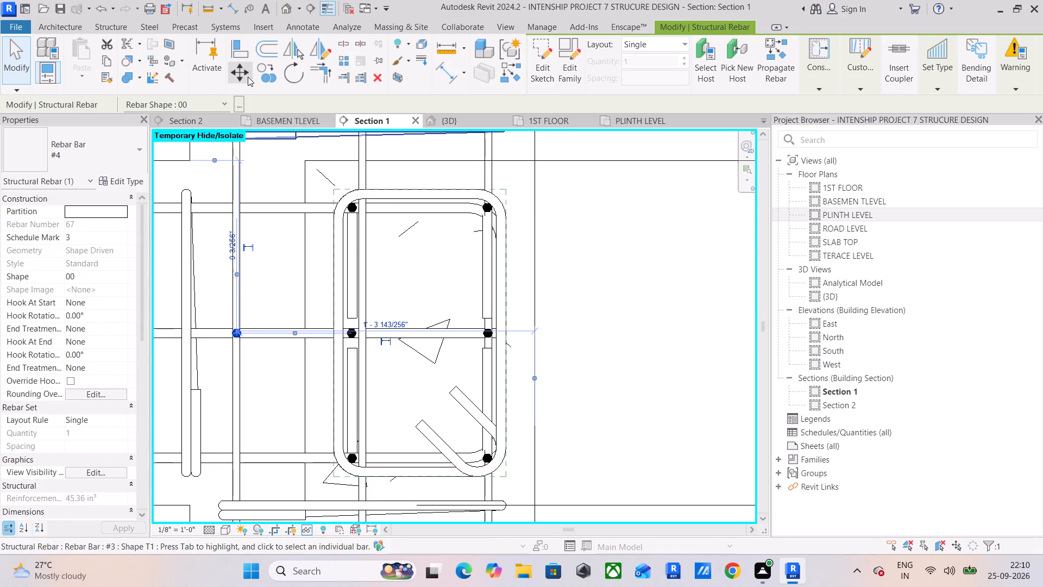
left_click(238, 49)
scroll(326, 339, "up", 9)
scroll(385, 323, "up", 1)
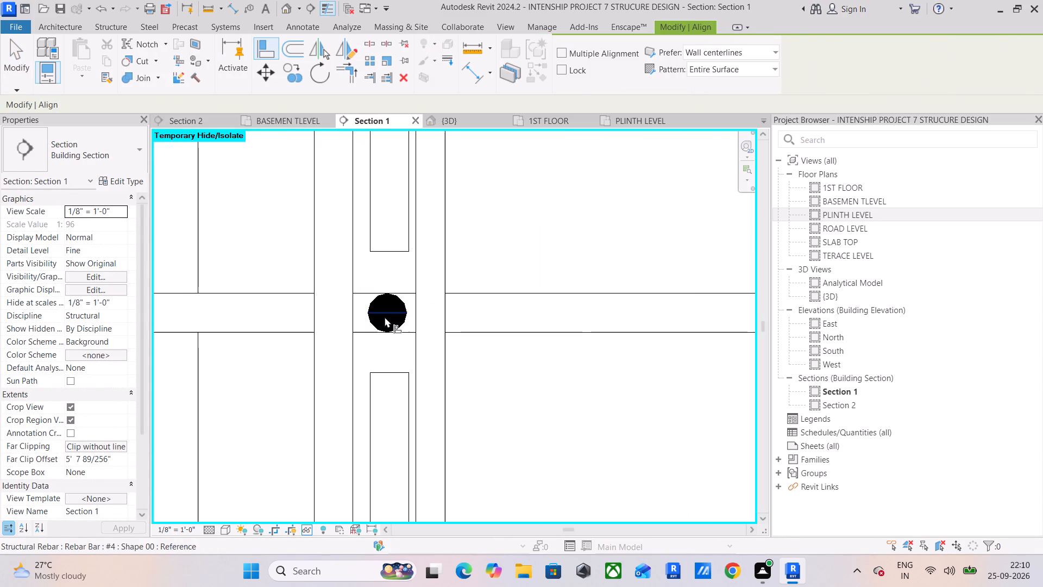
left_click(387, 302)
scroll(372, 310, "down", 4)
middle_click_drag(372, 310, 639, 313)
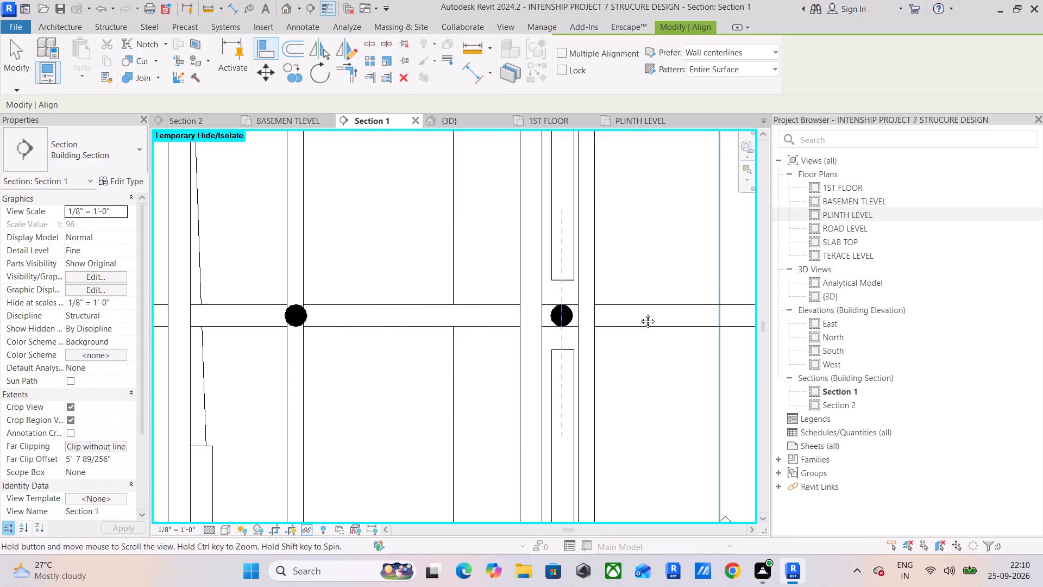
middle_click_drag(639, 313, 643, 313)
left_click(385, 309)
scroll(486, 370, "down", 5)
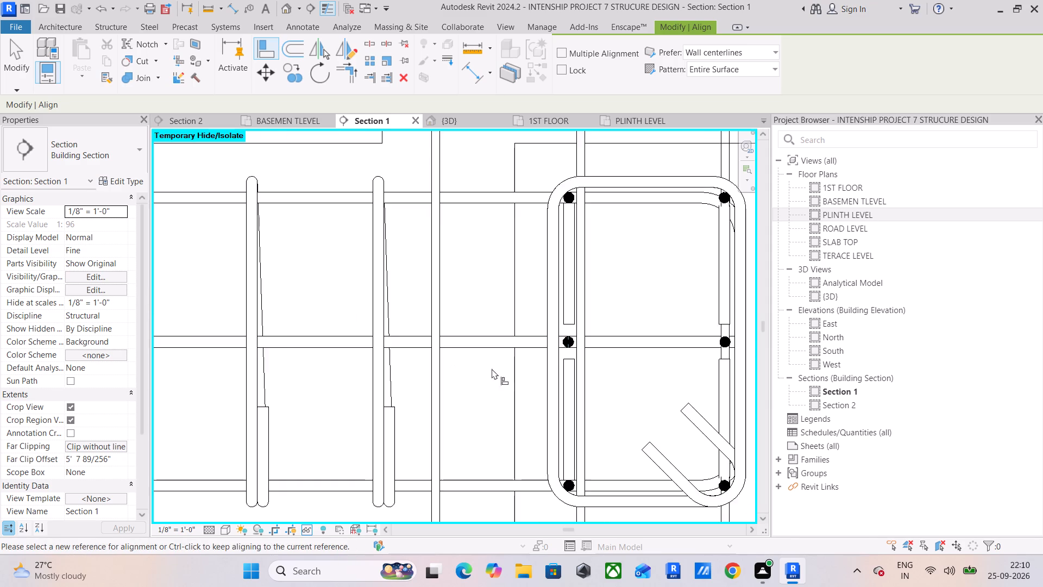
On the next beam up in Section 1, align the stray mid-height #4 bar with the stirrup's inner bottom corner bar.
scroll(492, 369, "down", 12)
middle_click_drag(437, 375, 658, 365)
scroll(552, 365, "down", 5)
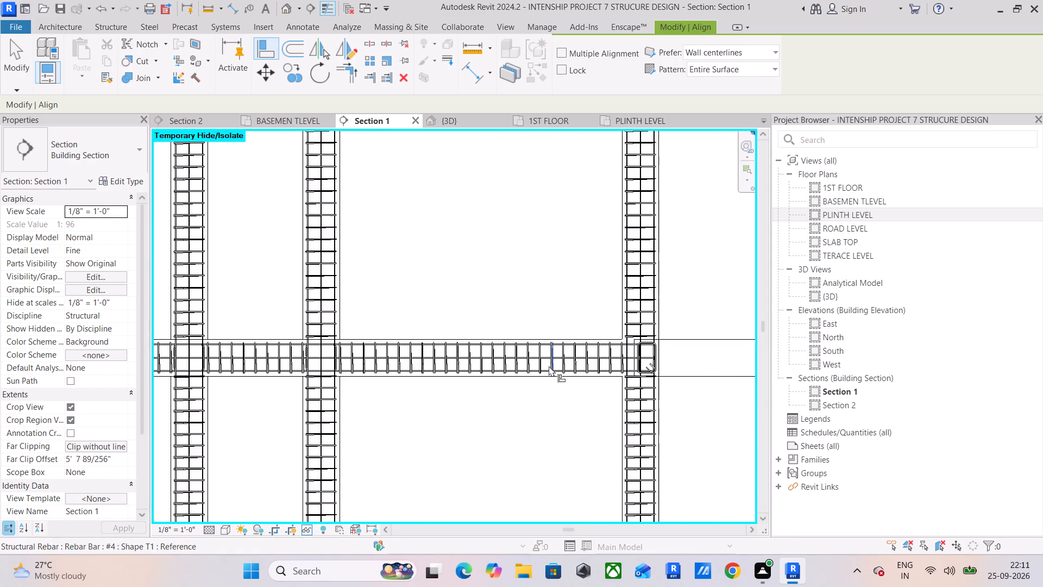
scroll(530, 363, "down", 4)
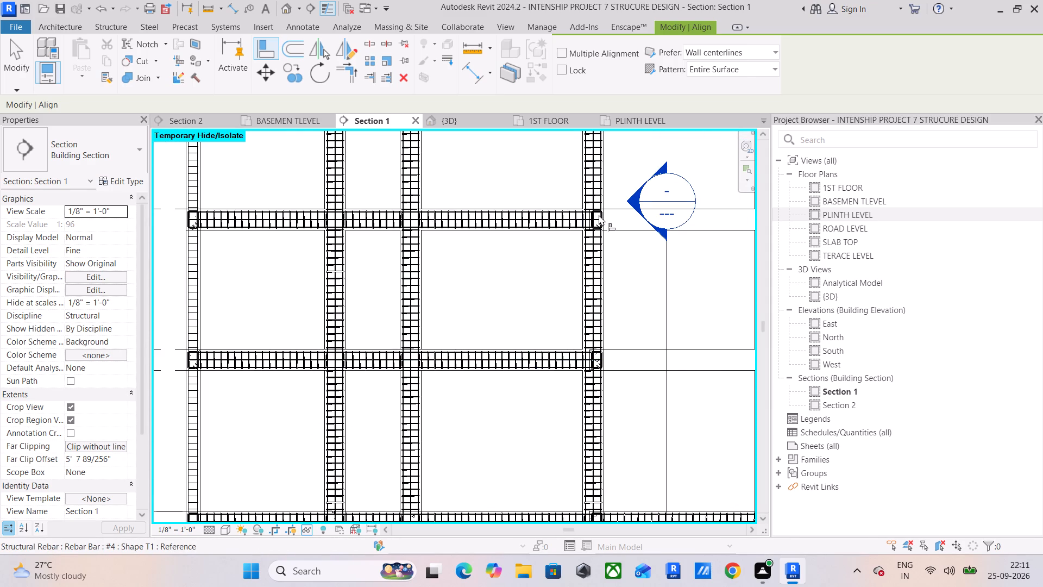
scroll(599, 215, "up", 18)
scroll(563, 268, "up", 6)
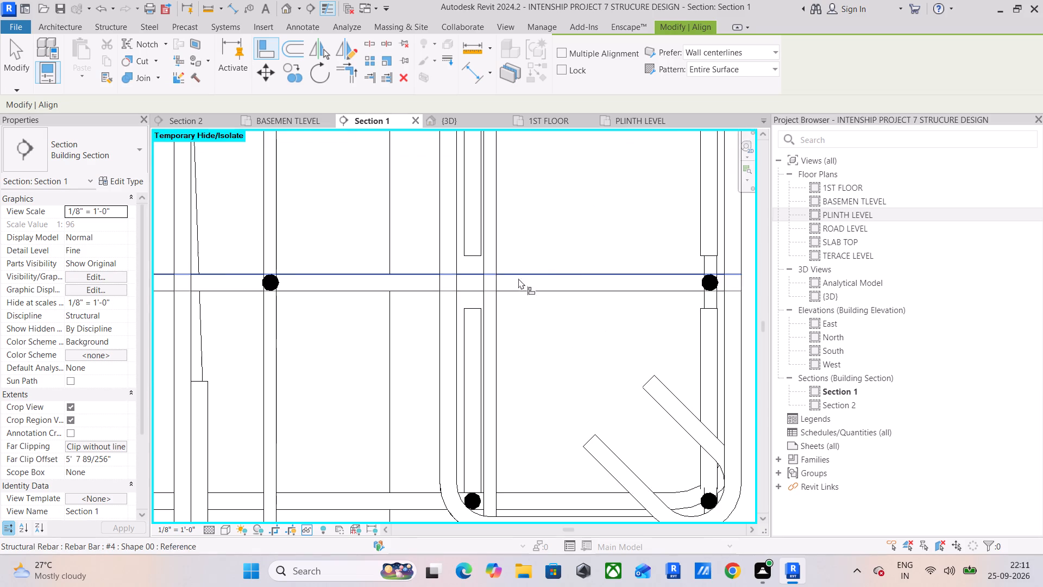
scroll(473, 498, "up", 6)
left_click(472, 502)
left_click(474, 496)
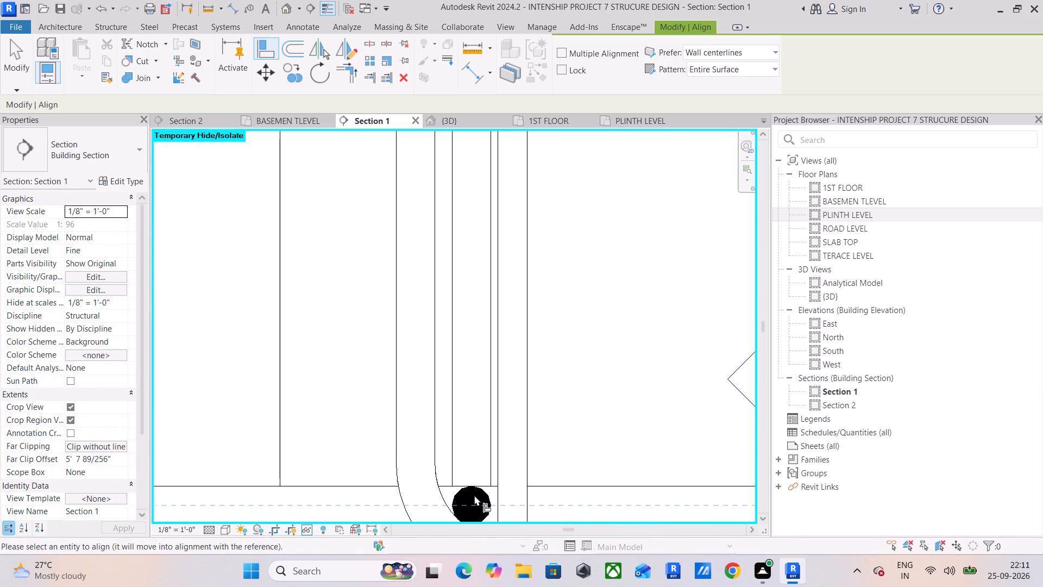
left_click(473, 496)
scroll(455, 392, "down", 7)
scroll(270, 226, "up", 4)
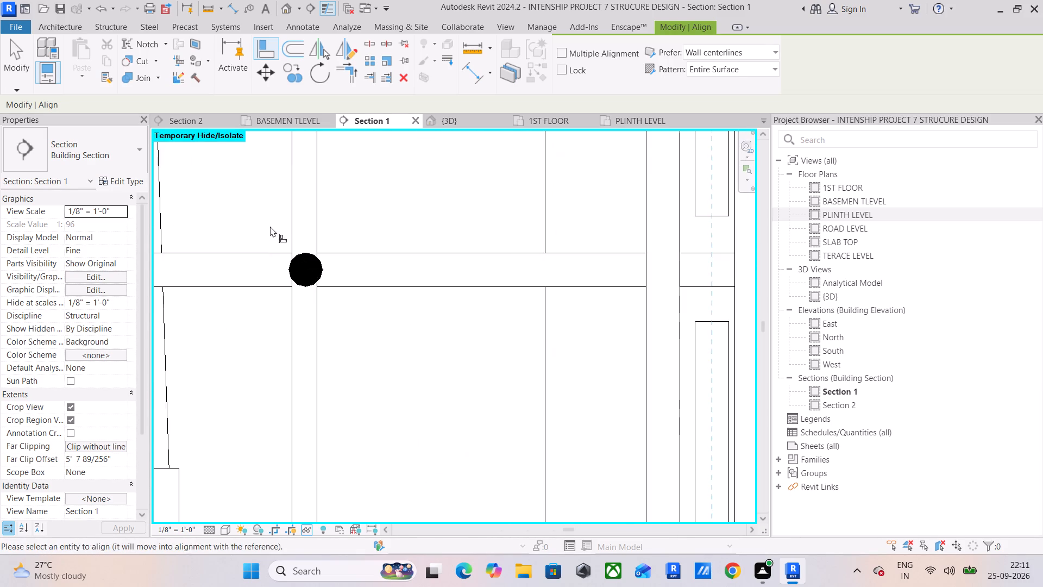
scroll(270, 226, "up", 7)
left_click(303, 259)
scroll(303, 259, "down", 6)
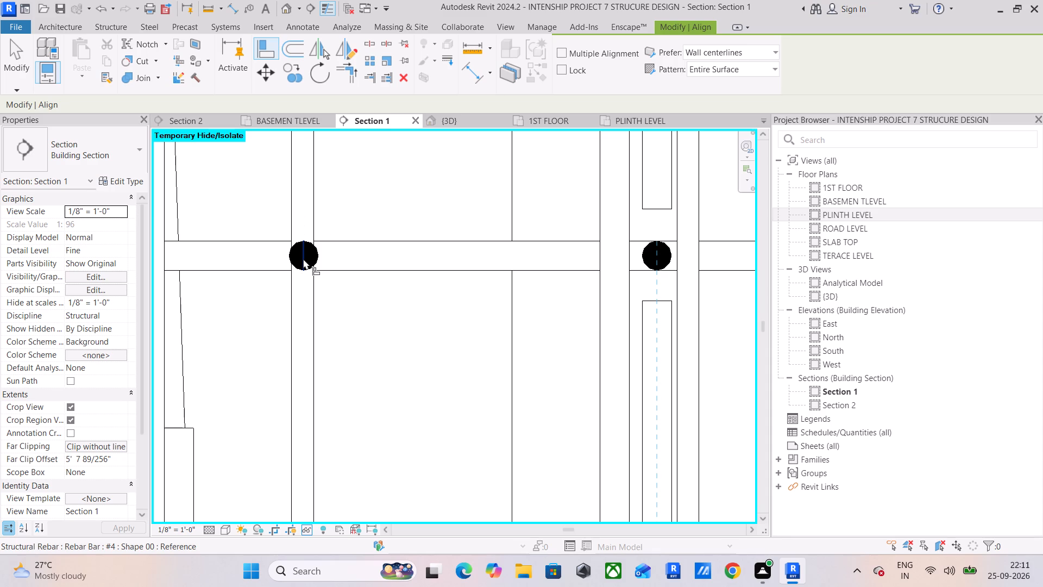
left_click(303, 259)
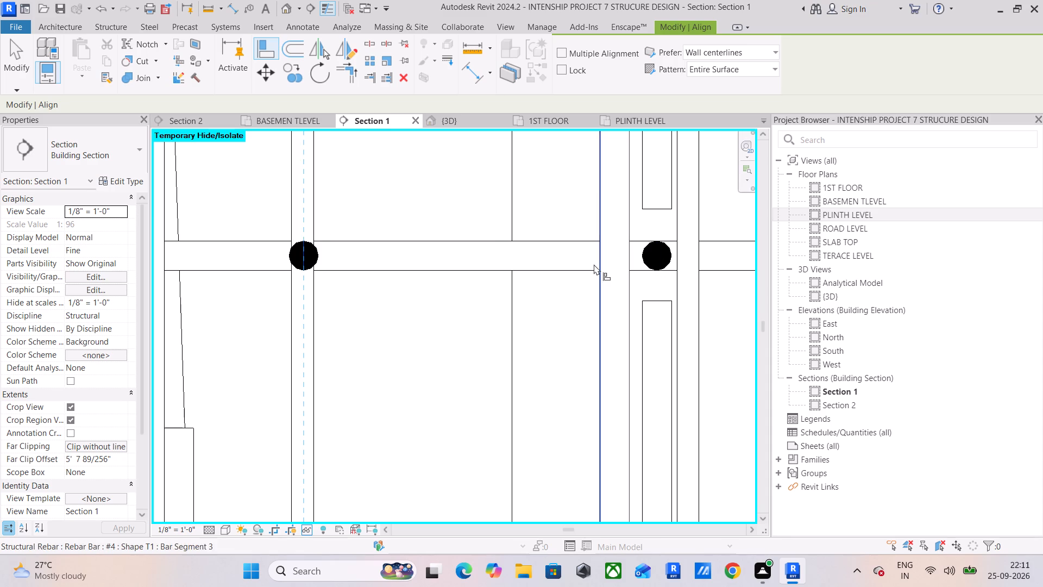
key("Escape")
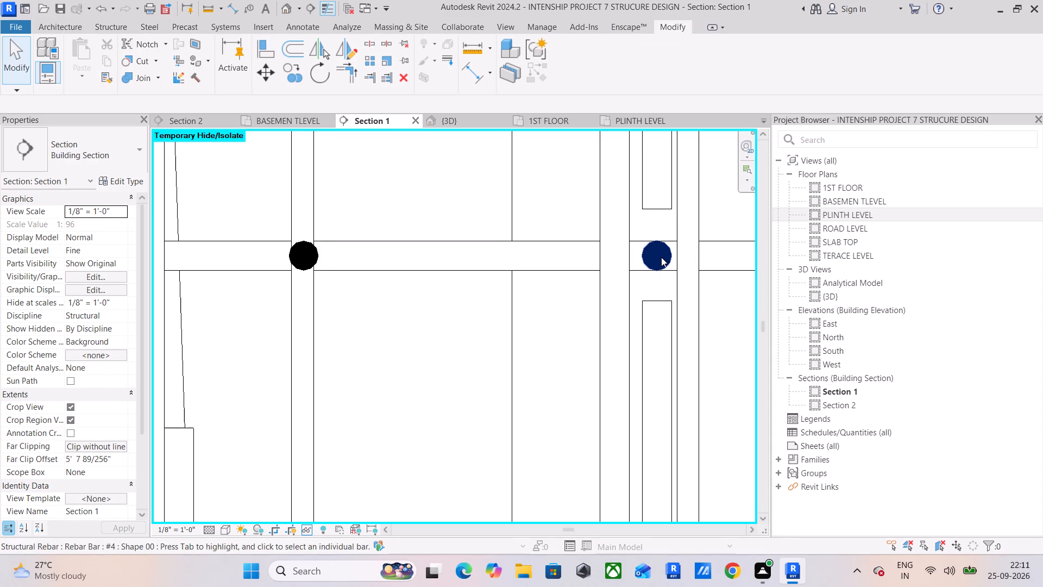
Align the second stray #4 bar at that joint with the mid-height bar already moved inside the stirrup.
left_click(266, 57)
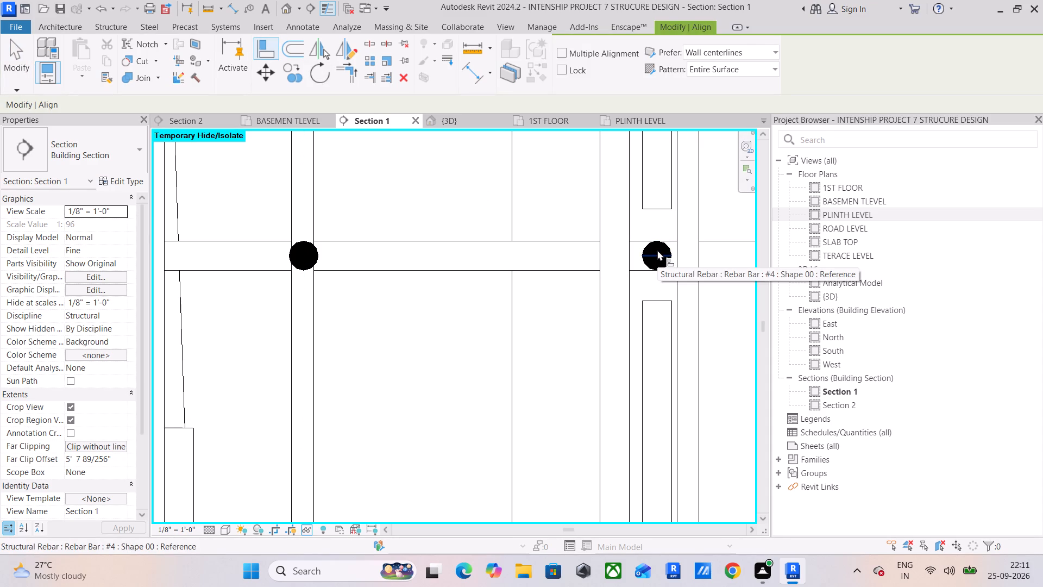
scroll(657, 247, "up", 10)
left_click(656, 265)
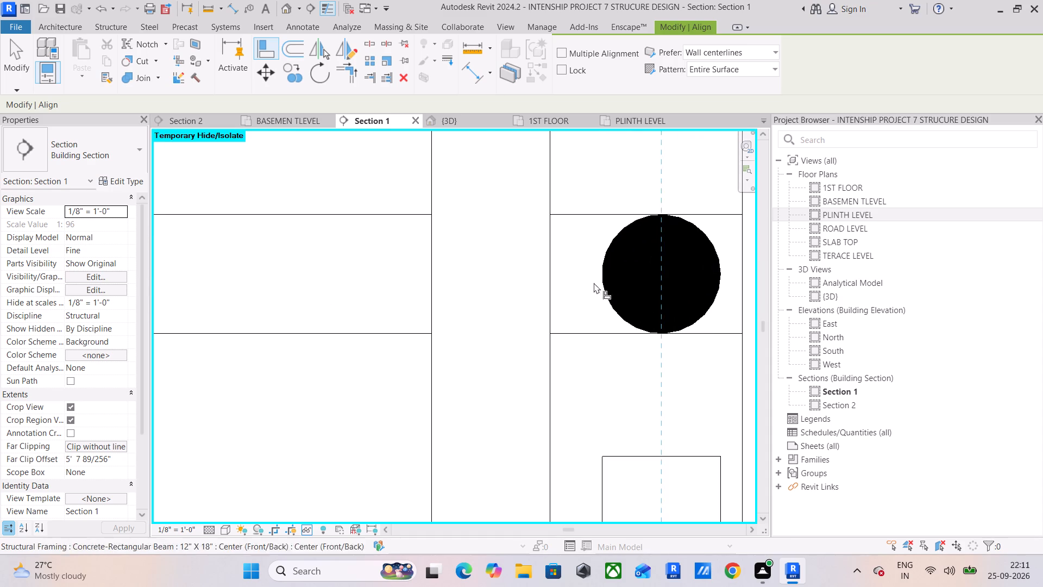
scroll(592, 284, "down", 13)
scroll(364, 290, "up", 5)
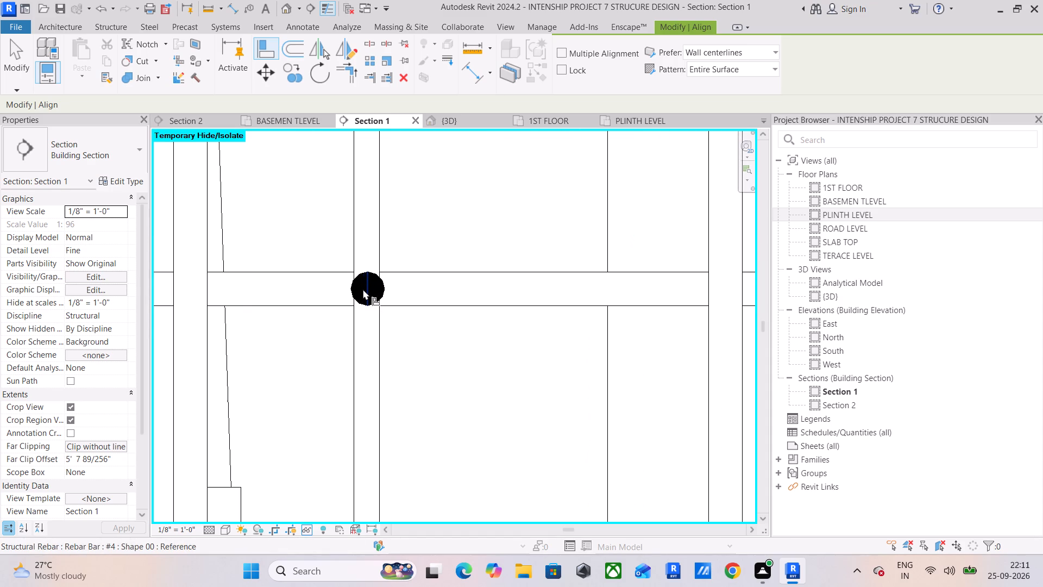
left_click(367, 286)
scroll(389, 307, "down", 13)
Examine the mid-height bars at the opposite end joints of the beams in Section 1 for remaining stray bars.
middle_click_drag(536, 326, 534, 339)
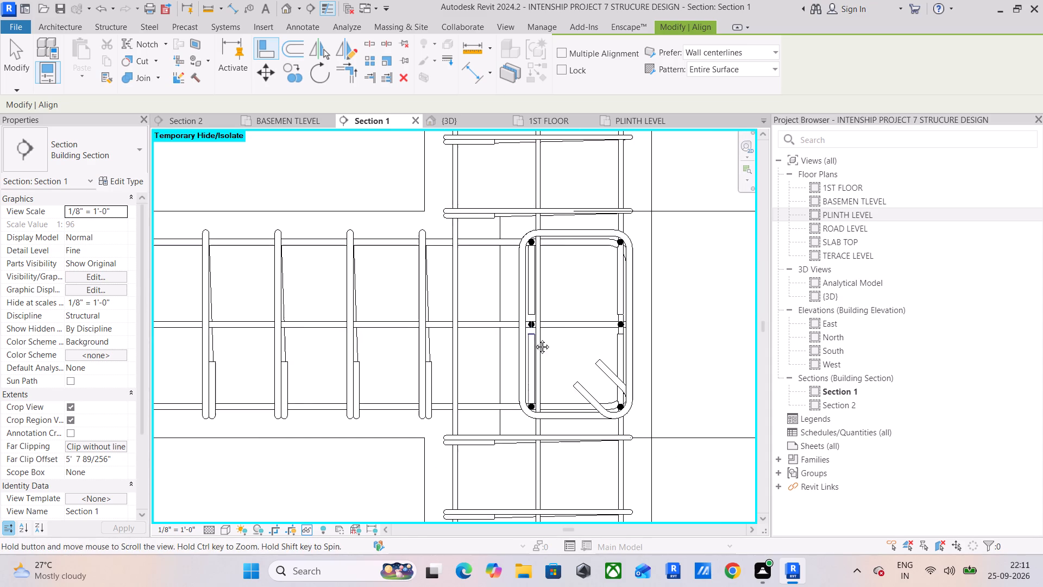
middle_click_drag(534, 339, 598, 324)
scroll(571, 315, "down", 13)
middle_click_drag(317, 304, 751, 292)
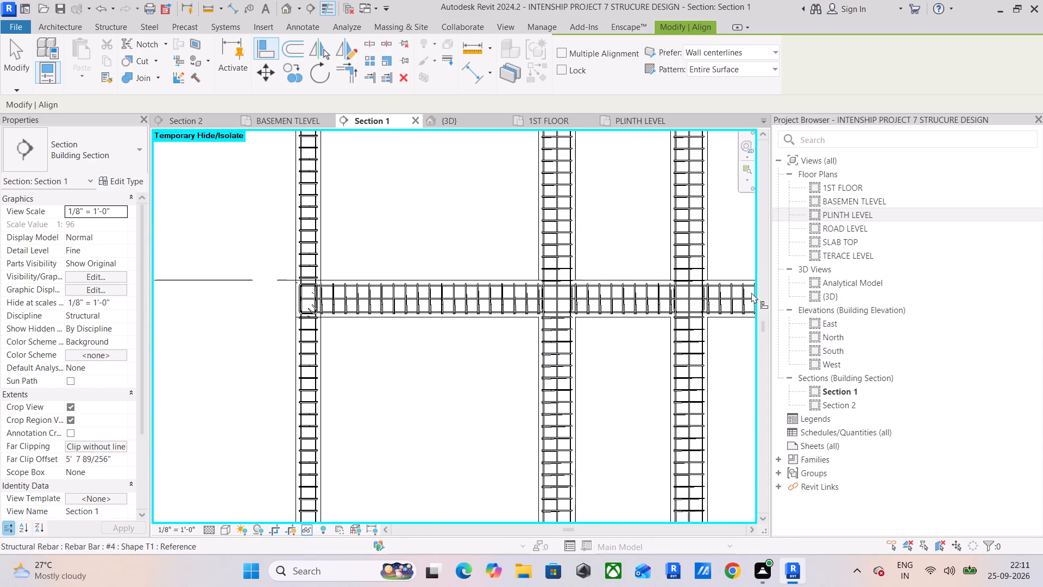
scroll(281, 291, "up", 10)
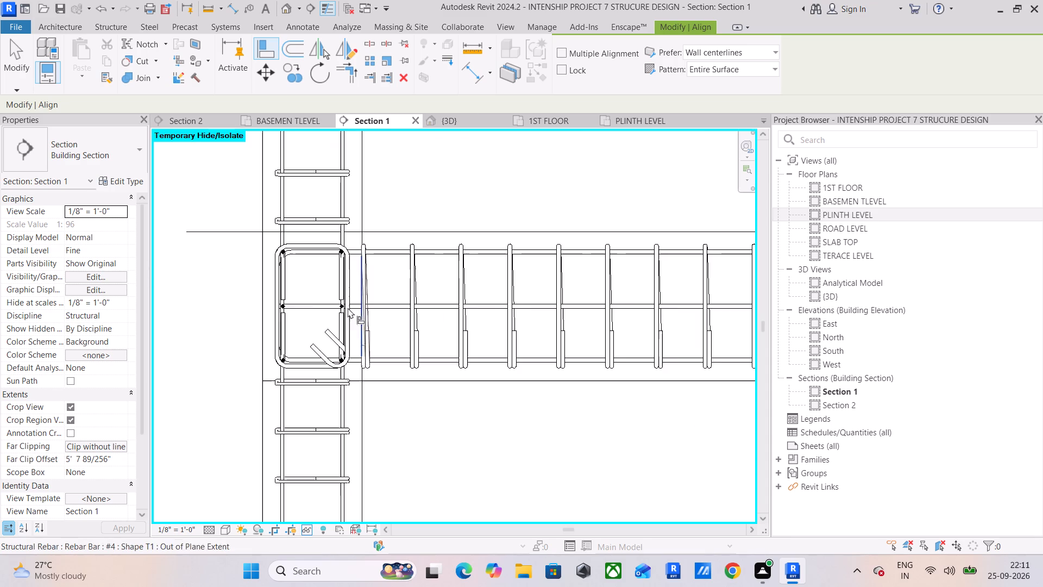
scroll(265, 308, "up", 5)
scroll(329, 310, "up", 11)
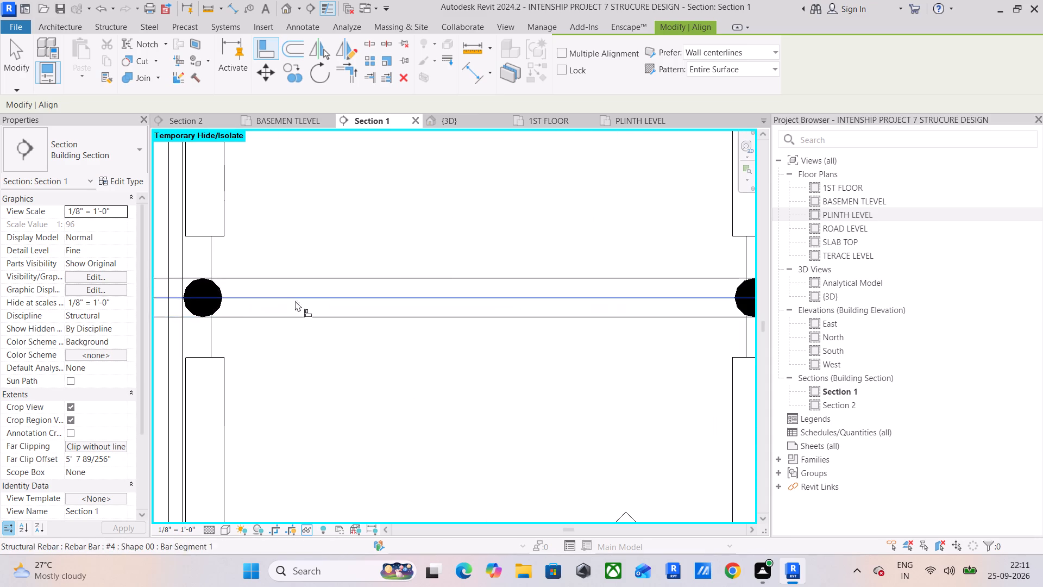
scroll(216, 294, "down", 20)
scroll(216, 294, "down", 11)
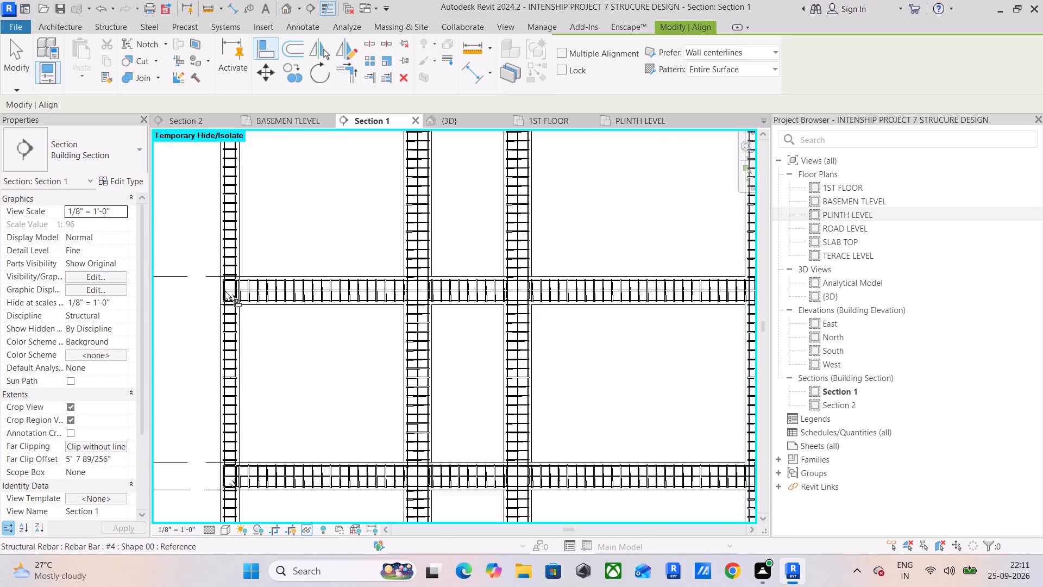
scroll(477, 385, "down", 5)
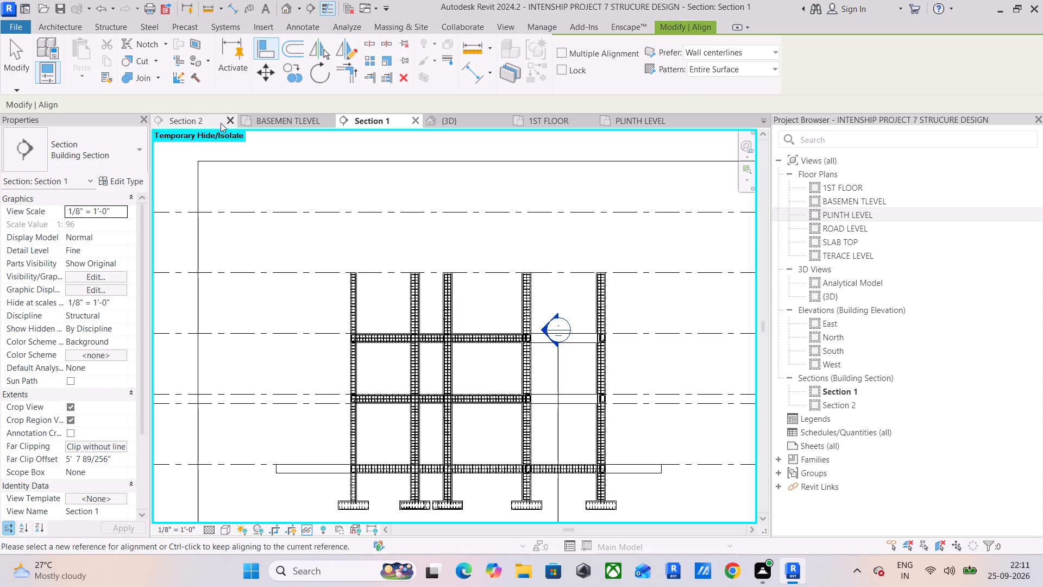
Examine the beam-column joints in Section 2 for stray or misplaced #4 bars around the stirrups.
left_click(194, 119)
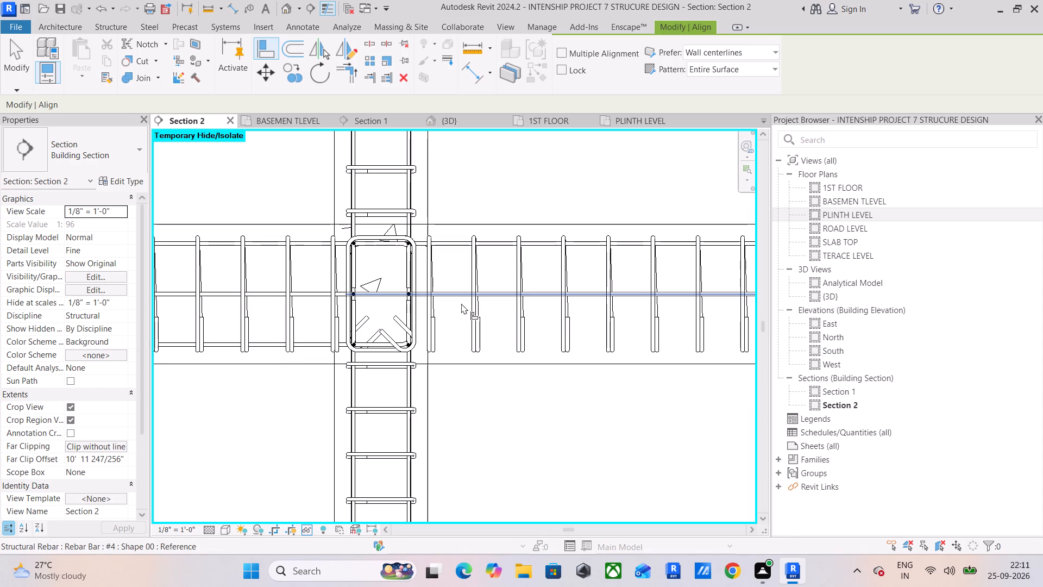
scroll(407, 199, "down", 2)
scroll(416, 235, "up", 17)
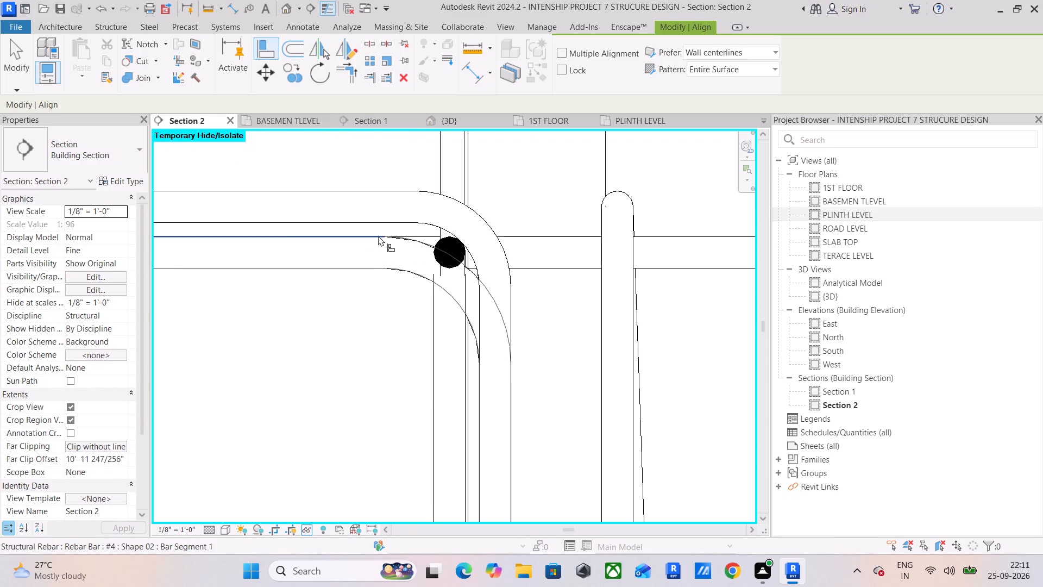
scroll(378, 235, "down", 20)
scroll(378, 235, "down", 1)
middle_click_drag(378, 235, 384, 357)
scroll(387, 305, "down", 6)
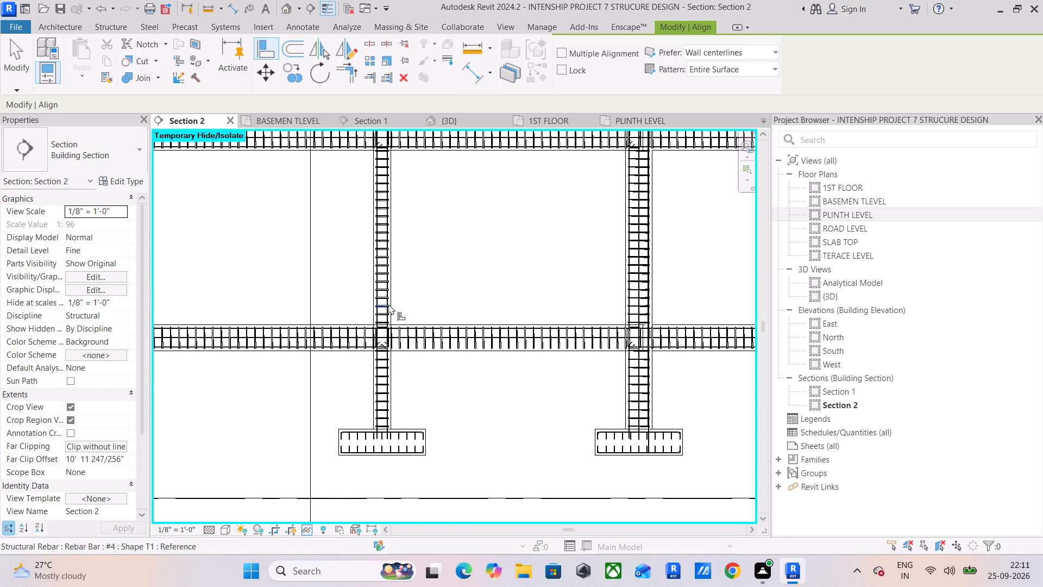
scroll(388, 304, "down", 4)
scroll(380, 183, "up", 16)
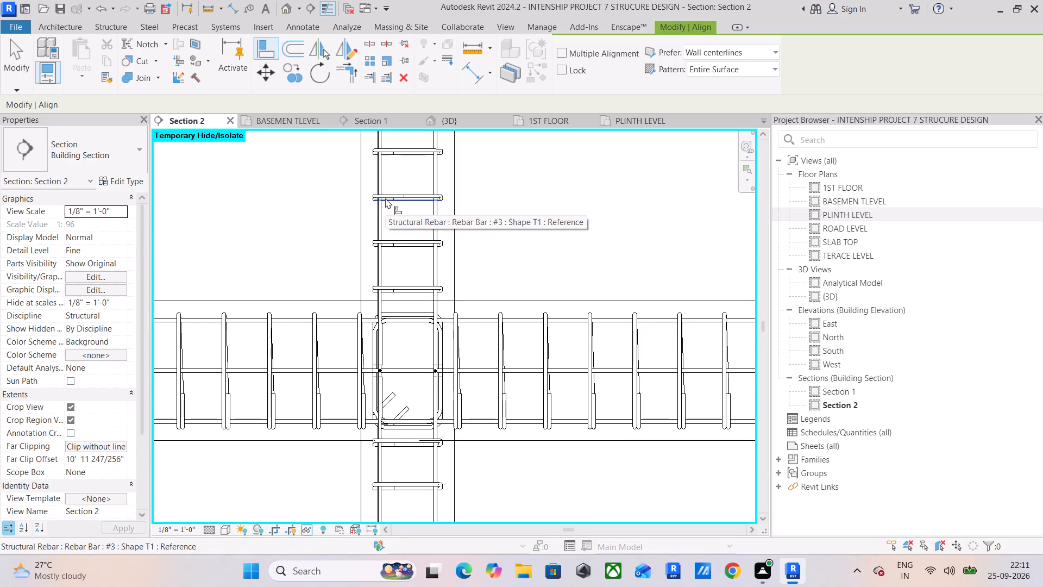
scroll(398, 351, "up", 11)
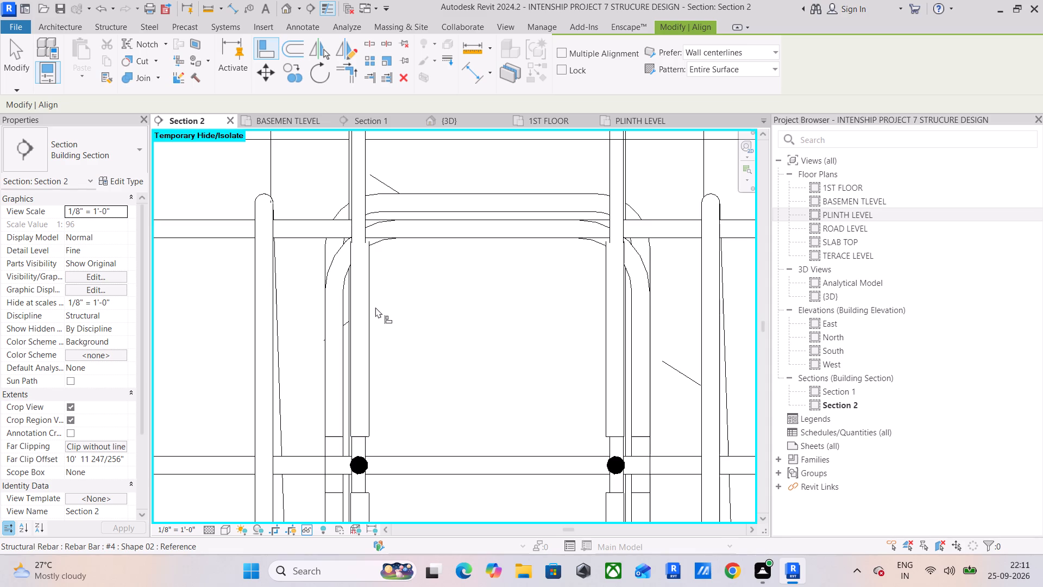
Select the #4 hooked bar beside the stirrup in Section 2 and examine its position in the PLINTH LEVEL plan.
key("Escape")
key("Escape")
left_click(369, 292)
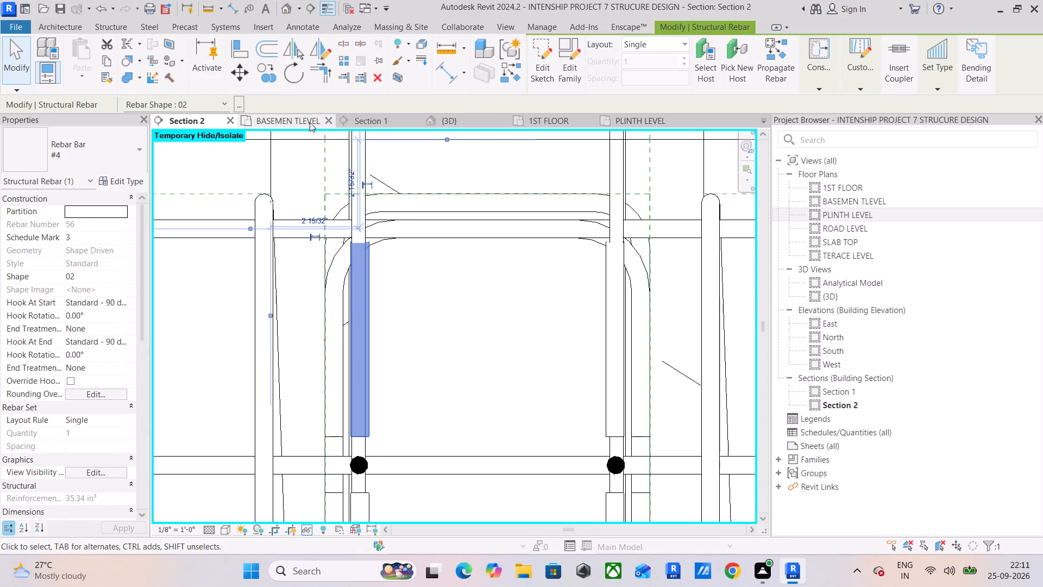
left_click(632, 116)
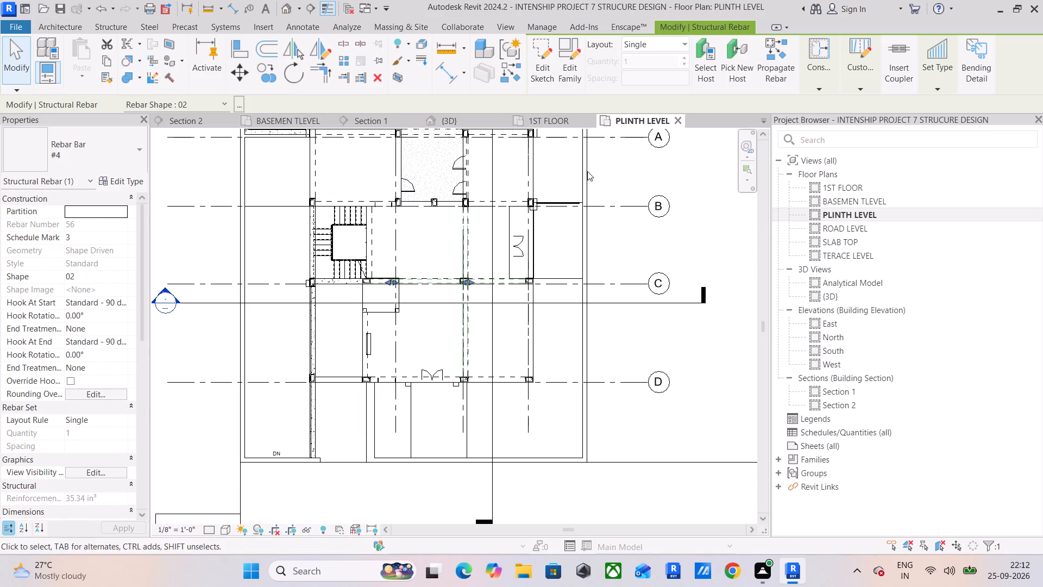
scroll(368, 267, "up", 11)
scroll(474, 302, "up", 6)
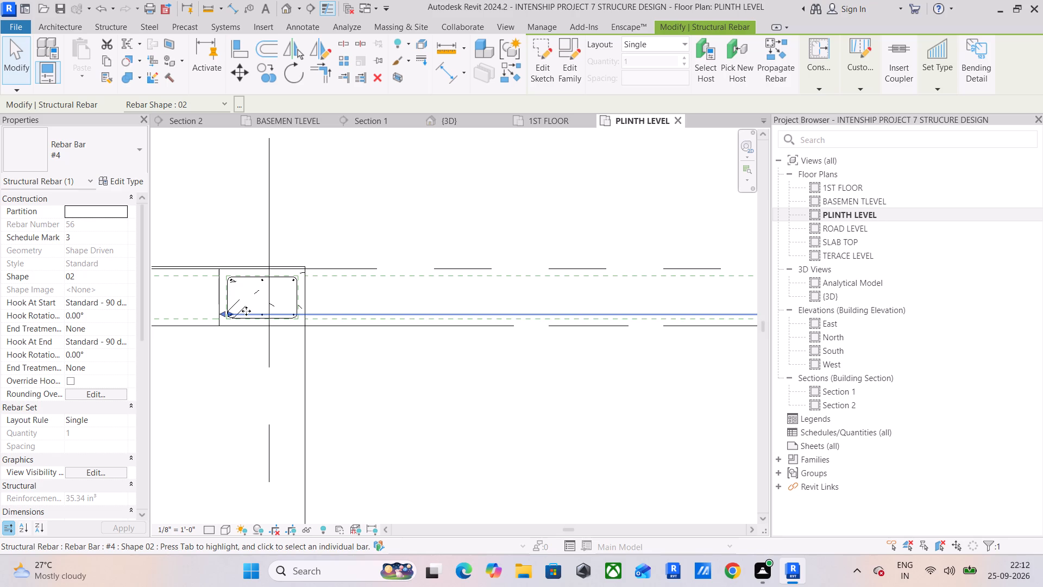
scroll(216, 313, "up", 11)
scroll(292, 321, "up", 6)
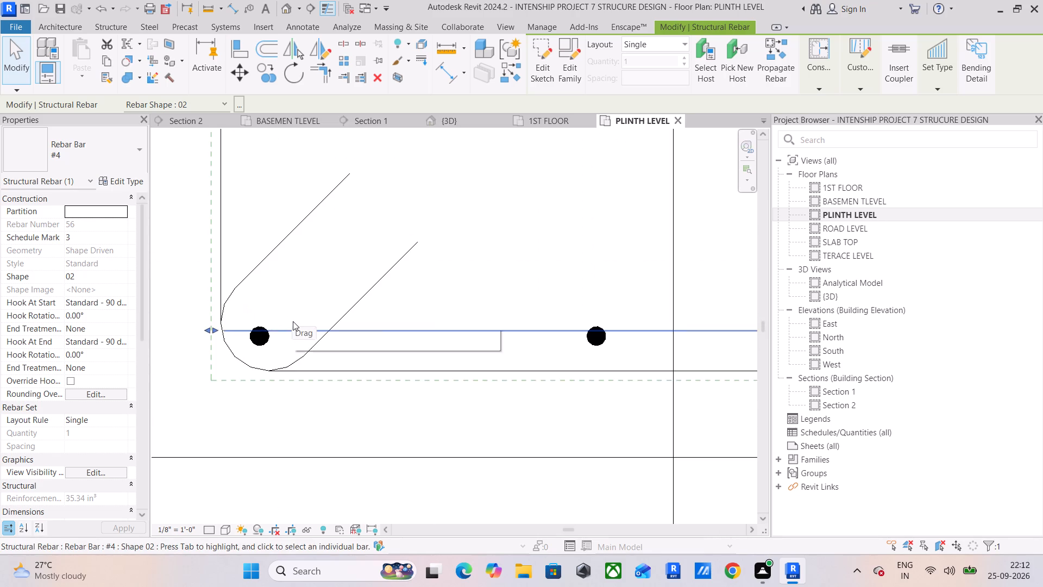
scroll(293, 321, "down", 18)
scroll(326, 290, "down", 5)
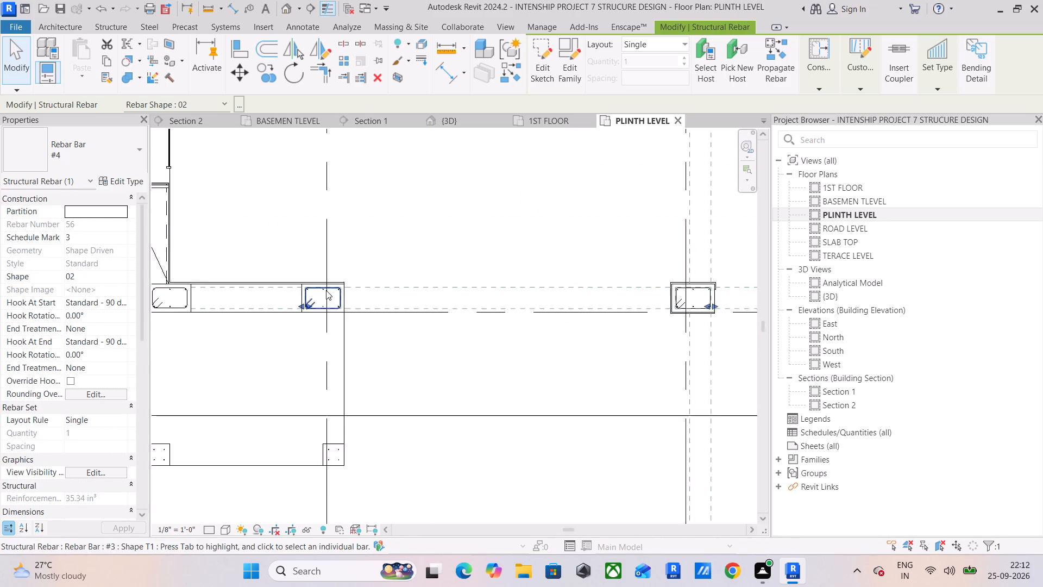
scroll(326, 290, "down", 1)
Examine the selected #4 bar and the beam joints along its run in Section 1, including the adjacent bay.
left_click(358, 115)
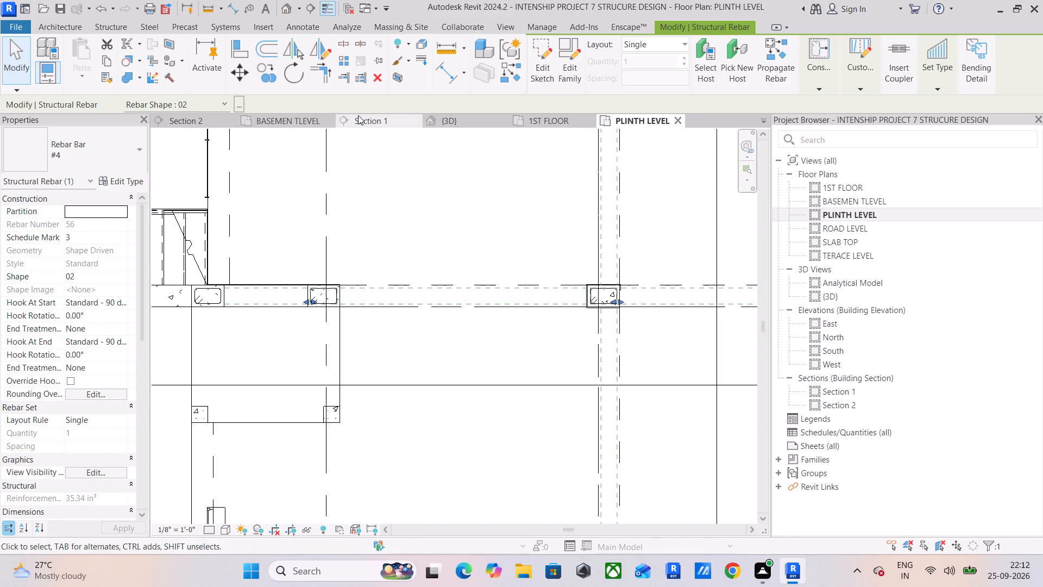
scroll(467, 422, "up", 12)
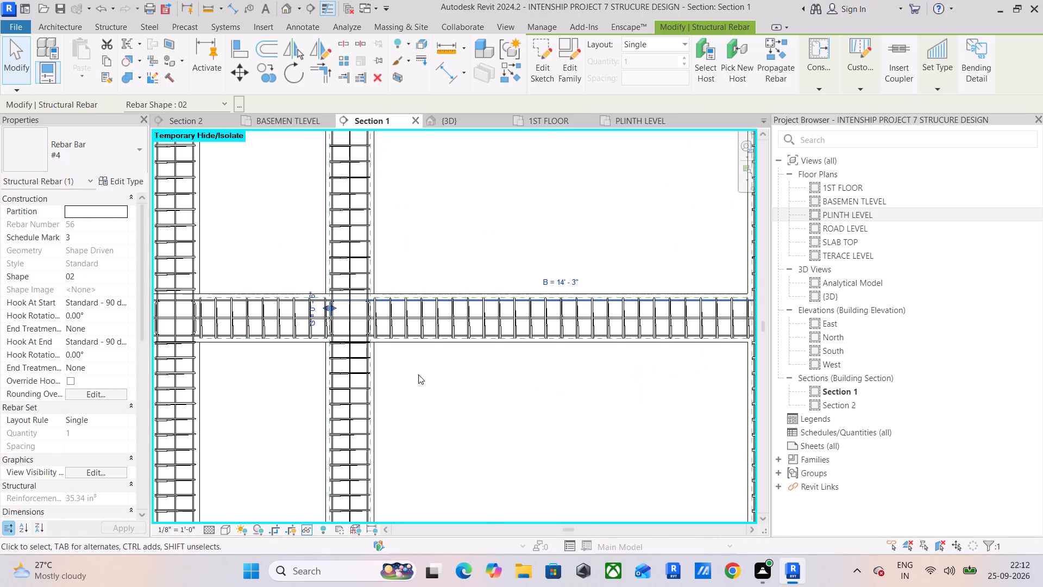
scroll(327, 315, "up", 13)
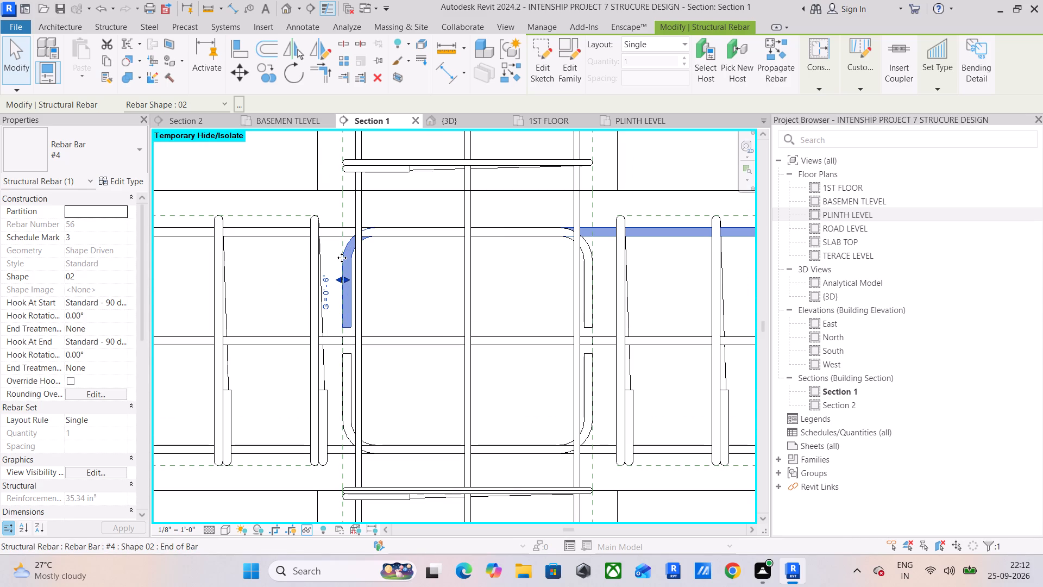
scroll(342, 258, "down", 7)
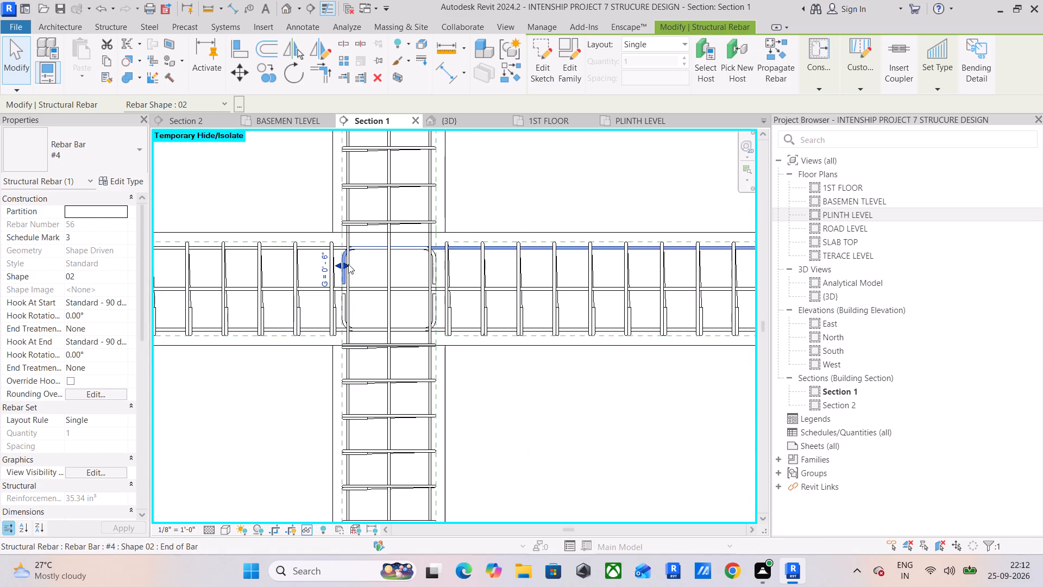
scroll(348, 264, "down", 7)
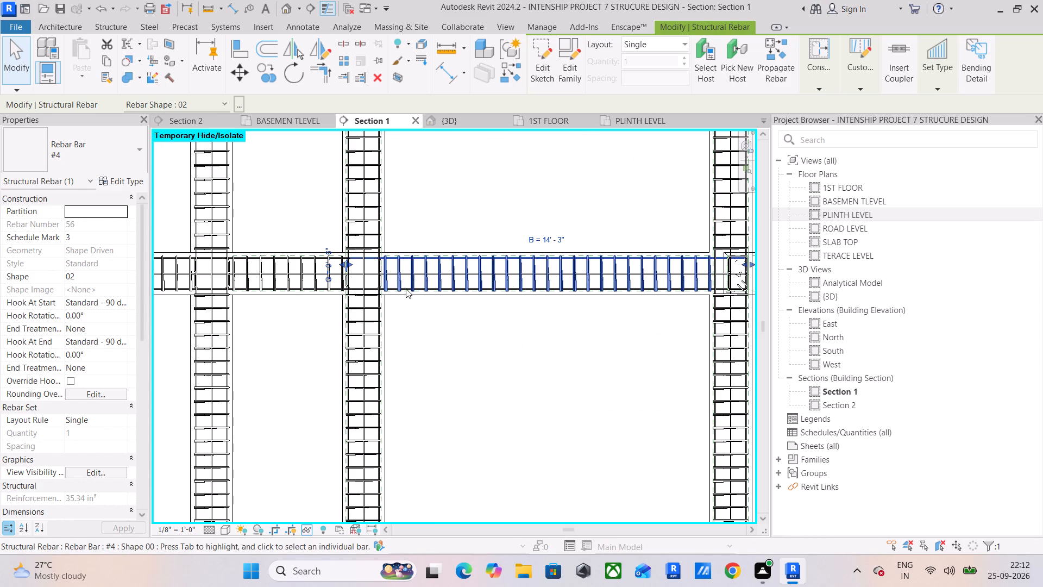
scroll(366, 251, "up", 6)
scroll(411, 283, "up", 12)
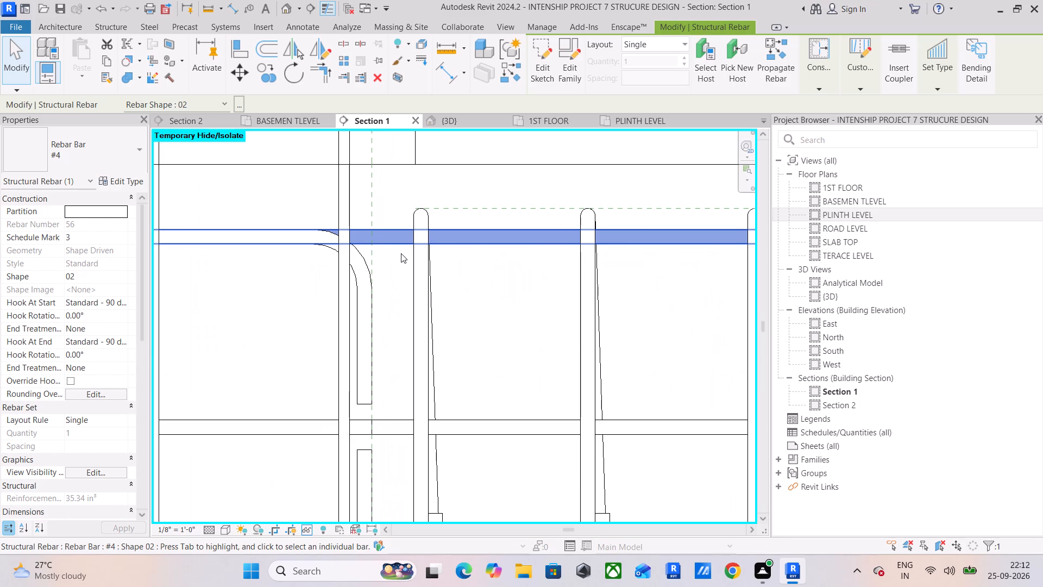
scroll(401, 253, "down", 9)
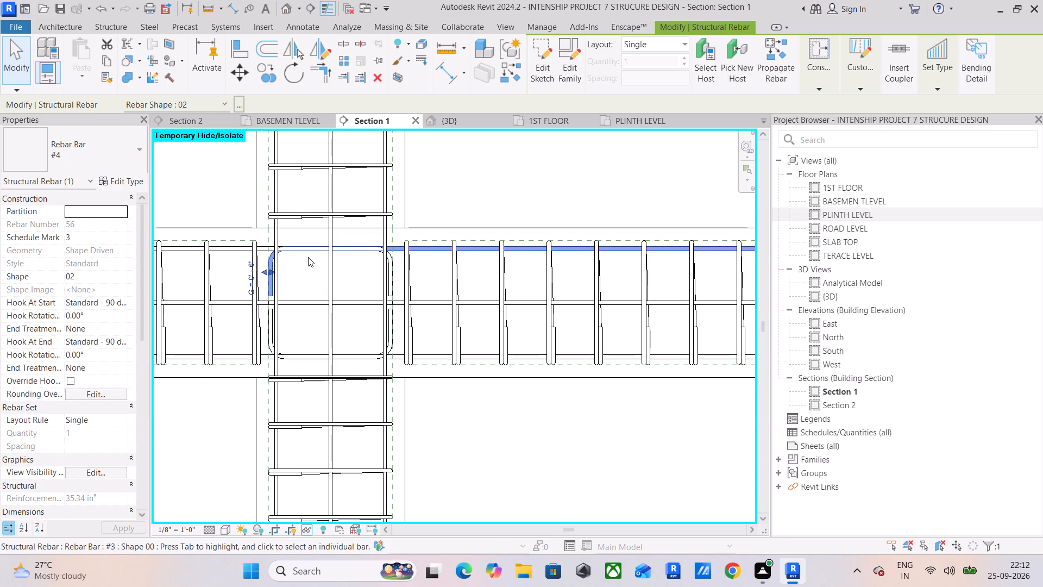
scroll(308, 257, "down", 7)
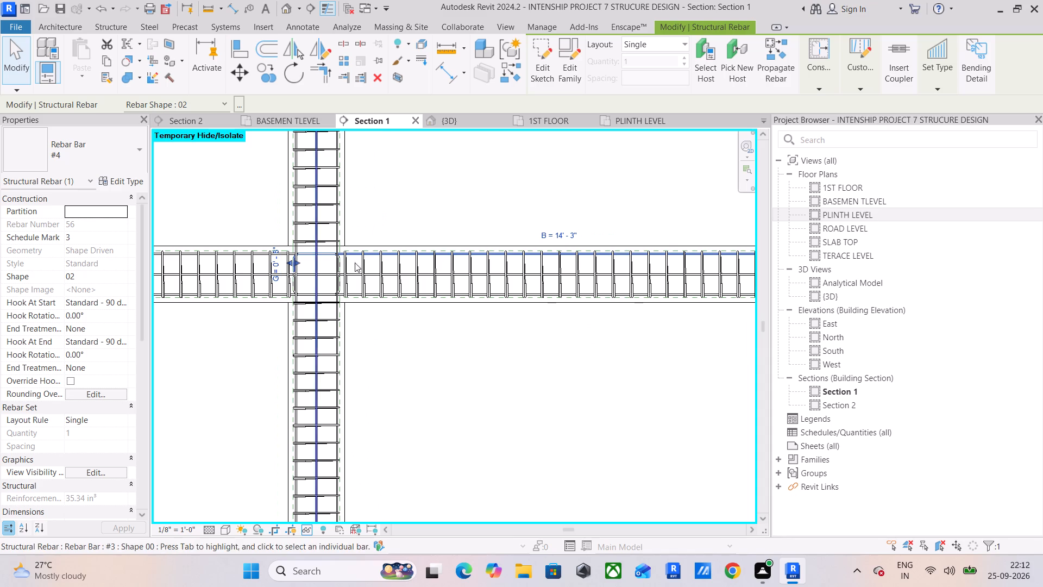
middle_click_drag(469, 261, 218, 258)
middle_click_drag(520, 258, 223, 255)
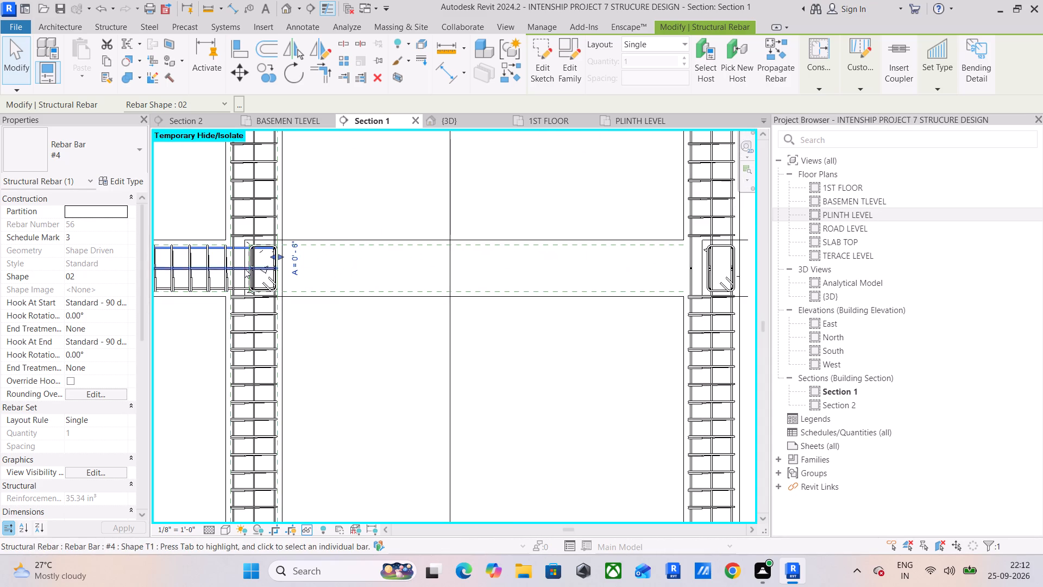
middle_click_drag(559, 282, 498, 283)
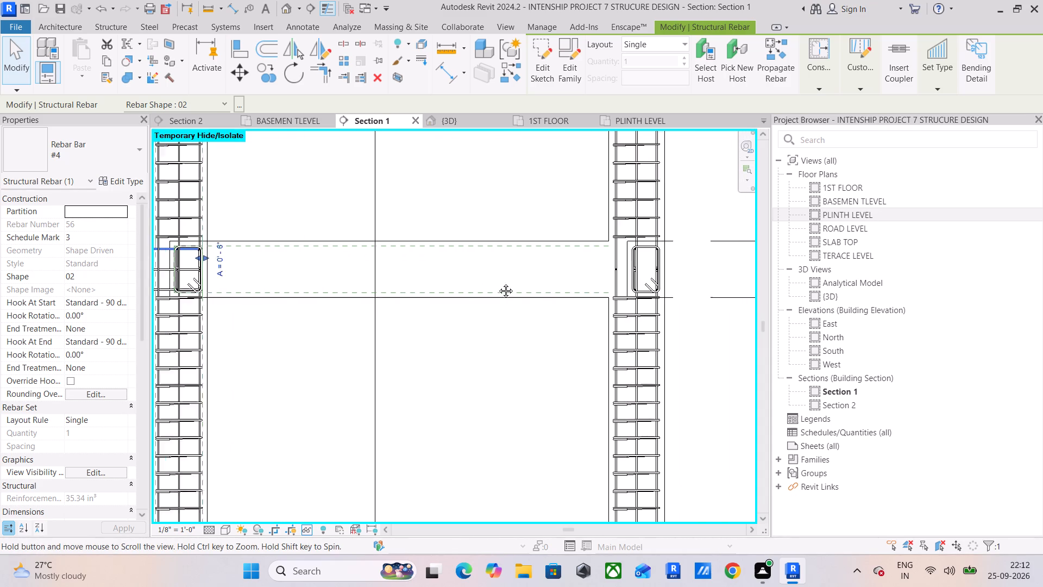
middle_click_drag(498, 283, 612, 280)
scroll(473, 273, "down", 6)
key("Escape")
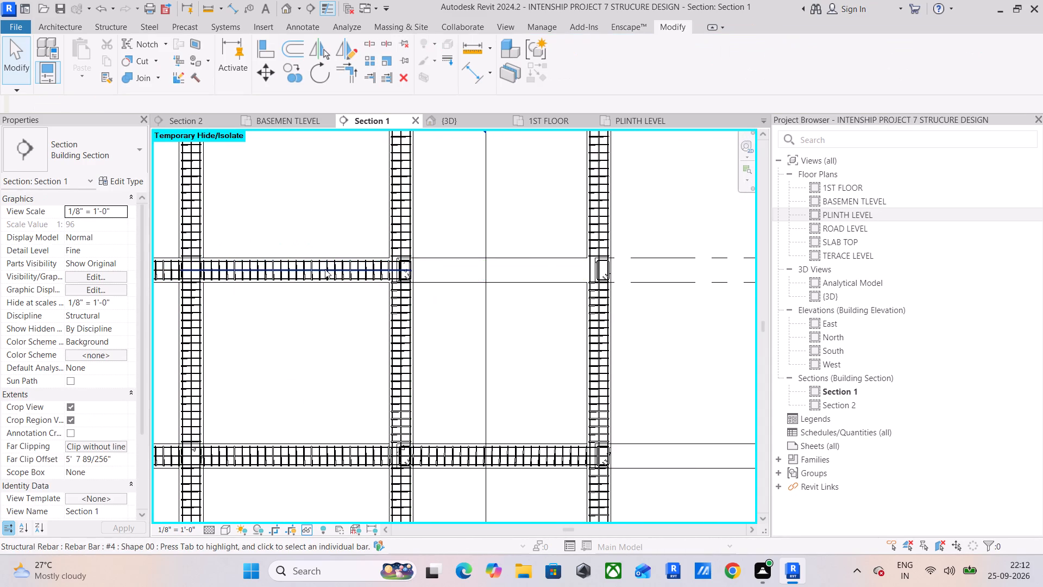
key("Escape")
Propagate the rebar of the reinforced 12" x 18" beam in Section 1 to the adjacent unreinforced beam, aligned by host.
middle_click_drag(303, 259, 416, 259)
scroll(299, 260, "up", 5)
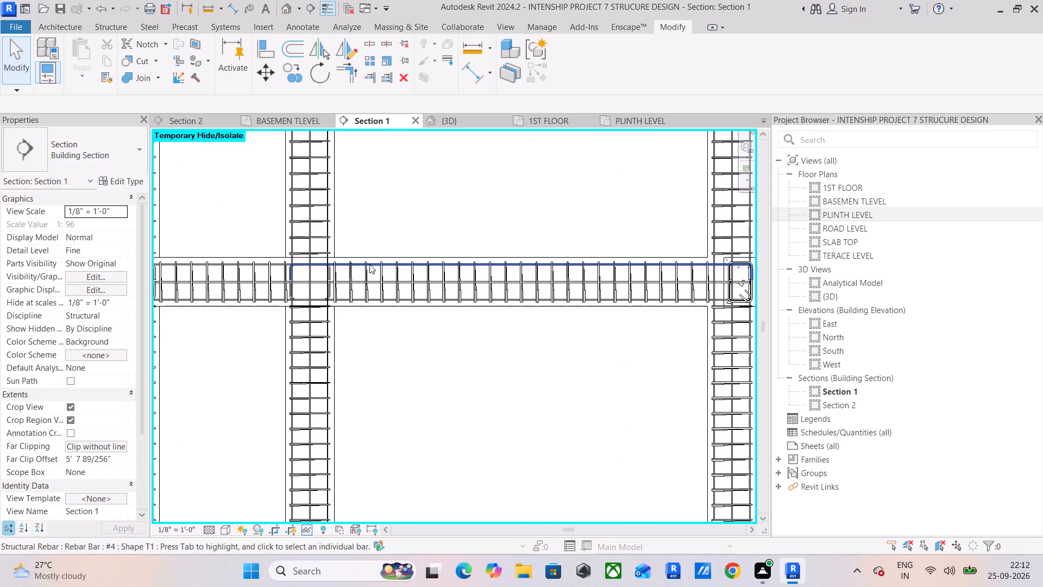
left_click(425, 258)
key("Escape")
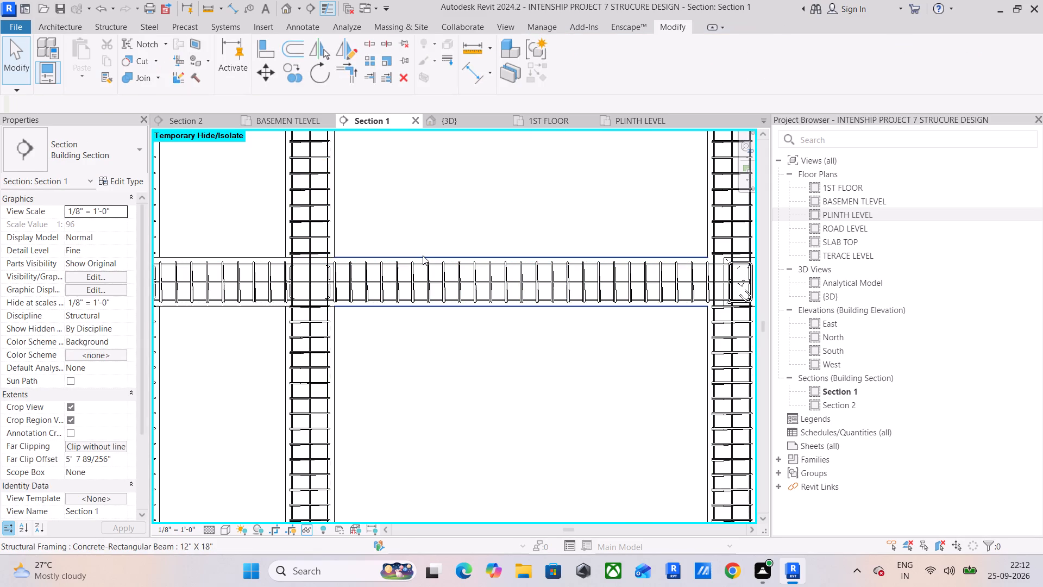
left_click(423, 255)
scroll(445, 236, "down", 6)
middle_click_drag(469, 237, 253, 238)
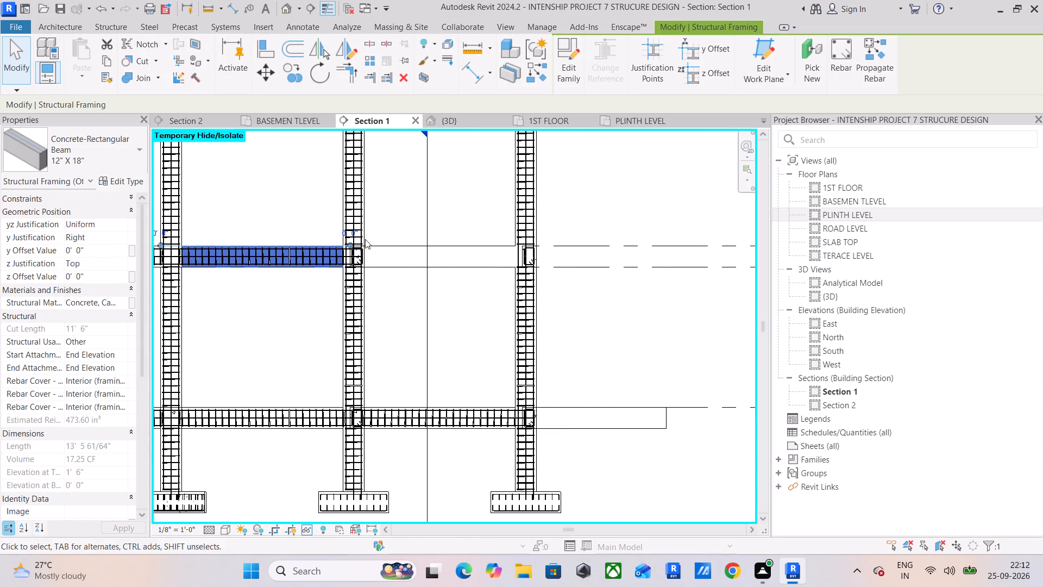
left_click(878, 53)
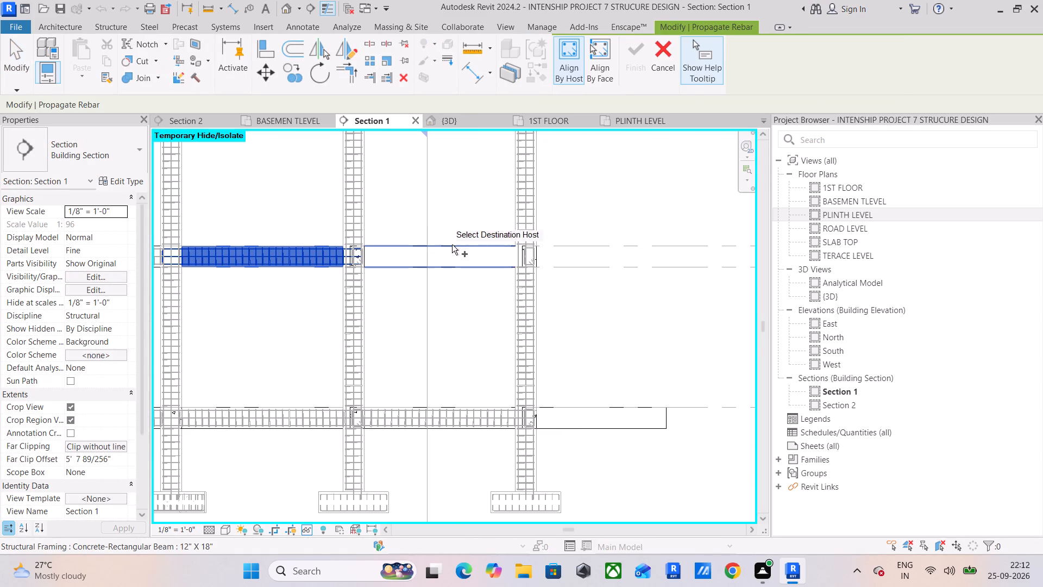
left_click(453, 244)
left_click(637, 63)
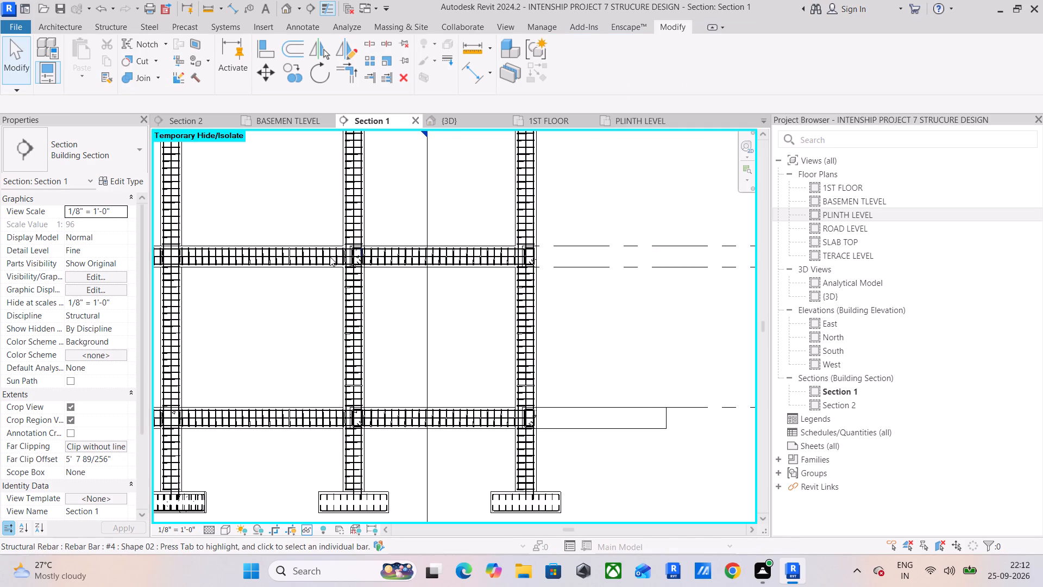
Shift the start of the newly propagated beam's #4 stirrup set slightly away from the column face.
scroll(323, 258, "up", 16)
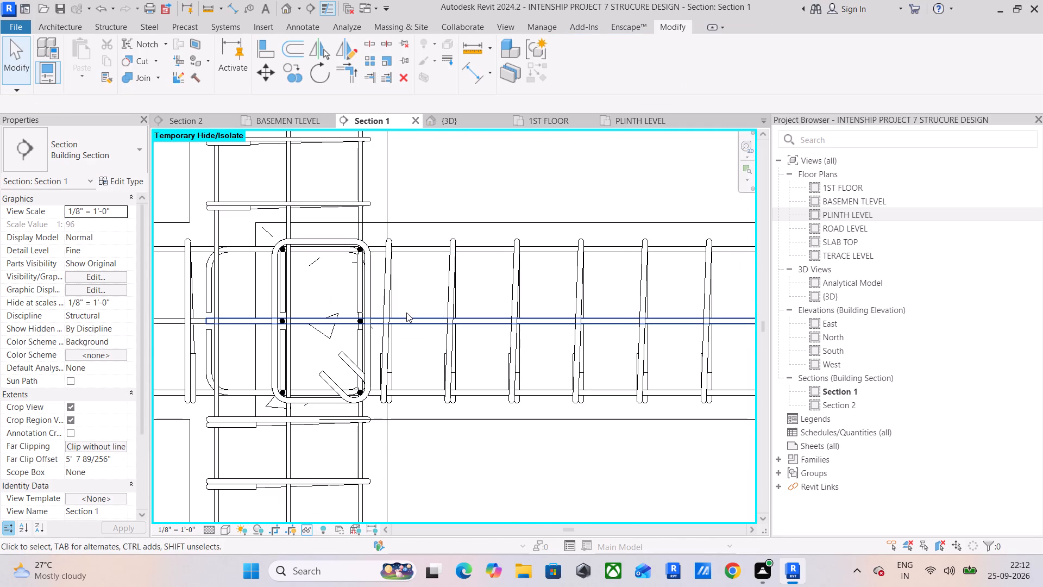
left_click(389, 315)
left_click_drag(390, 320, 392, 320)
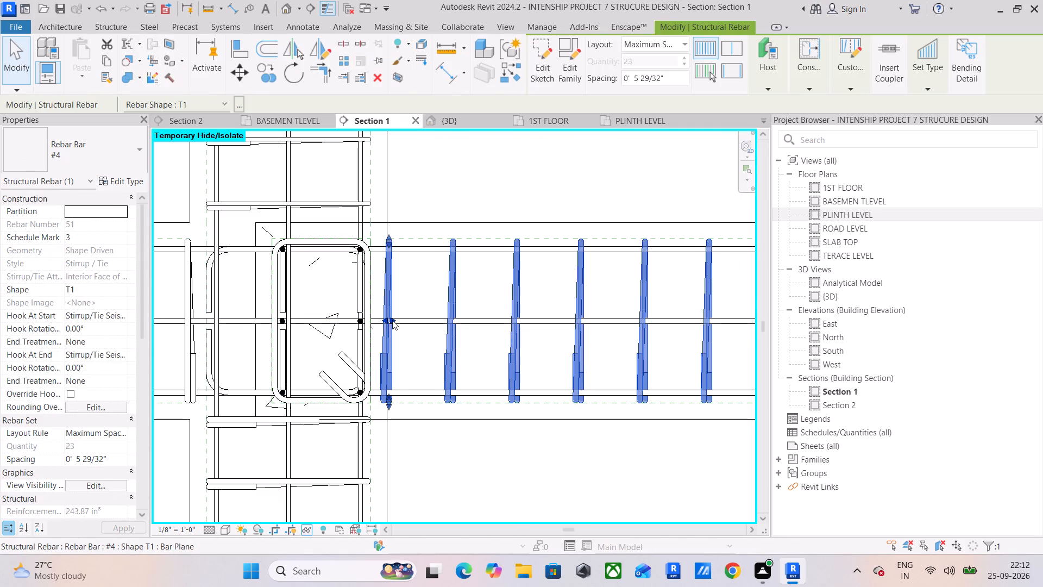
left_click_drag(392, 320, 401, 322)
scroll(405, 320, "down", 7)
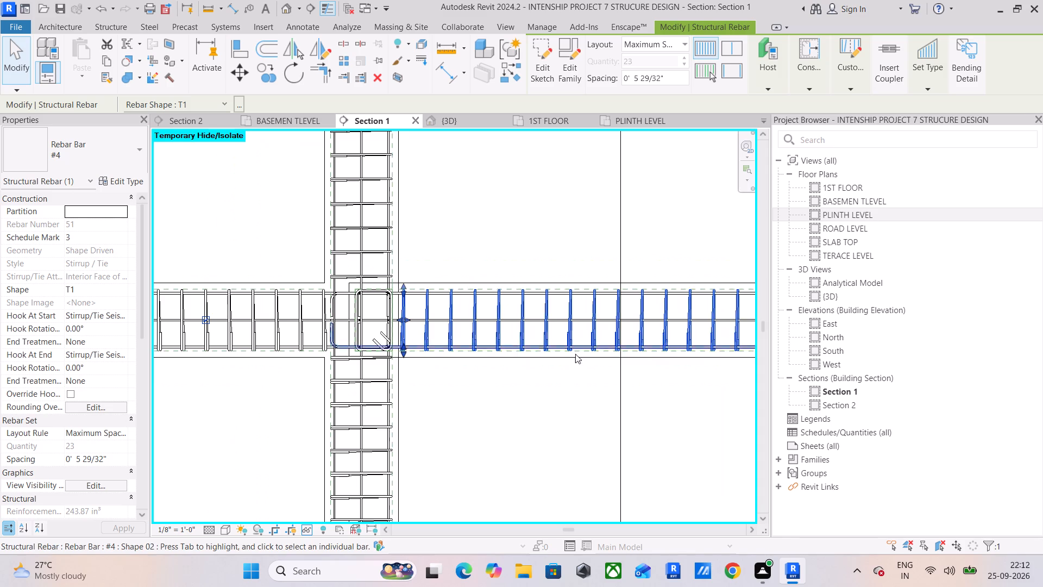
middle_click_drag(597, 354, 213, 359)
left_click(378, 390)
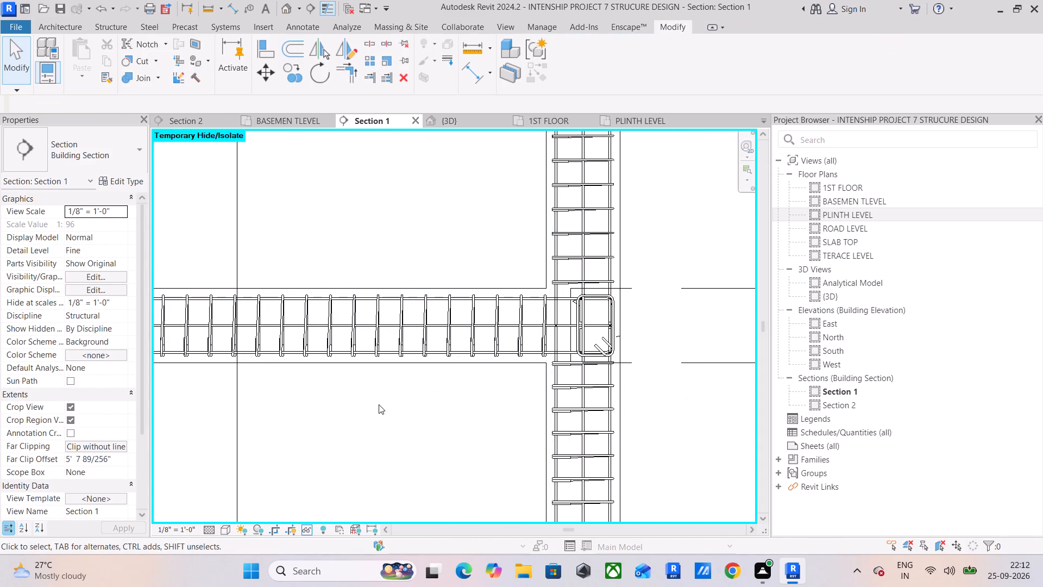
At the new beam's far end joint, align the stray mid-height #4 bar with the stirrup's inner top corner bar.
scroll(587, 317, "up", 11)
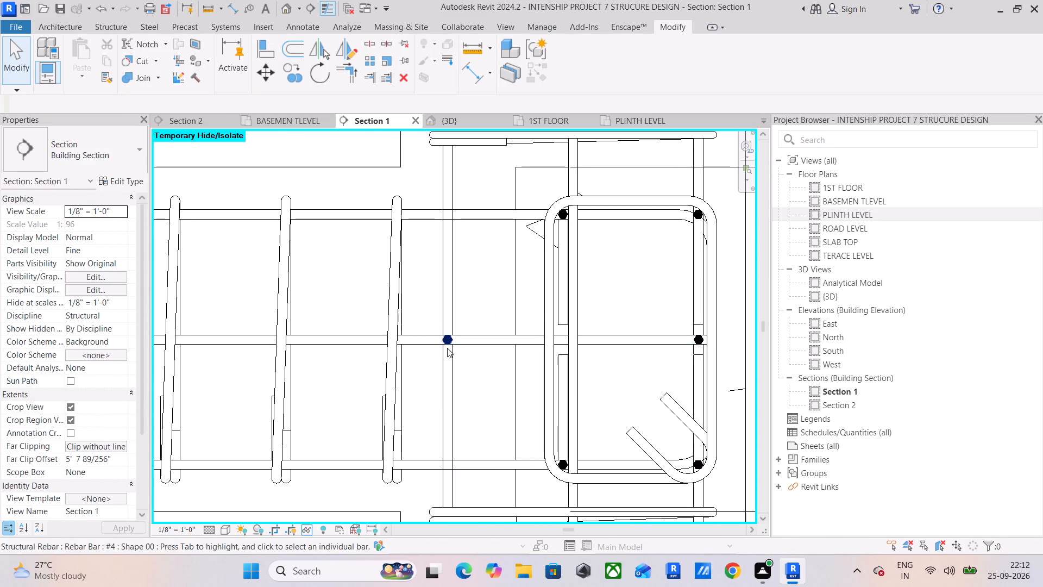
scroll(582, 238, "up", 5)
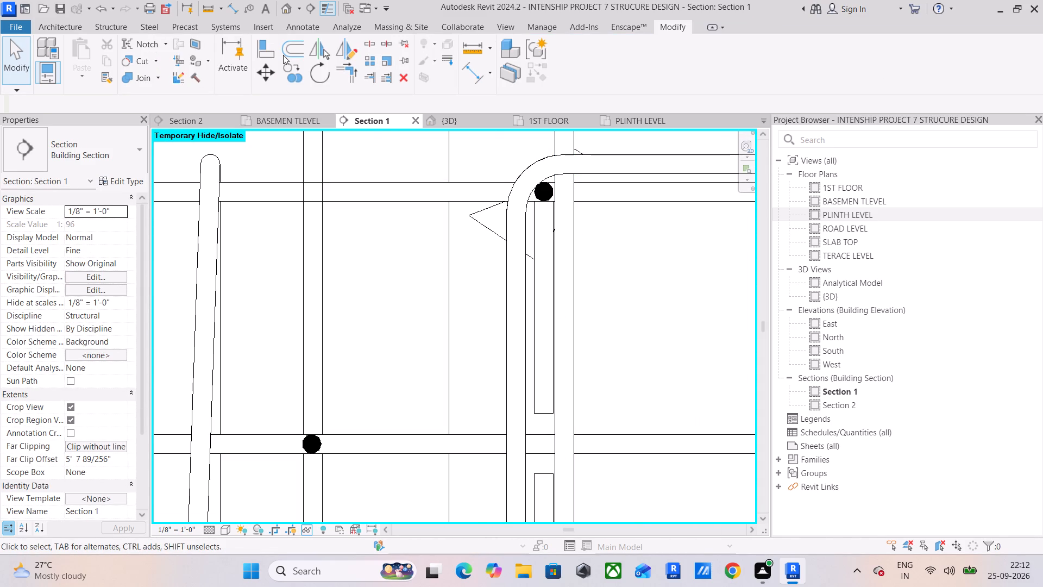
left_click(268, 52)
scroll(541, 190, "up", 2)
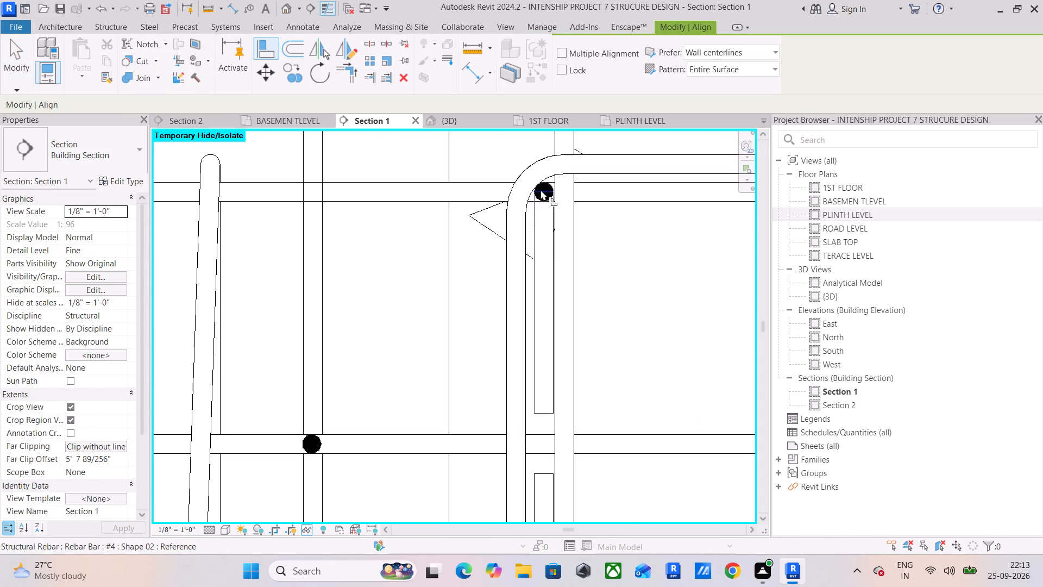
scroll(541, 190, "up", 3)
left_click(545, 190)
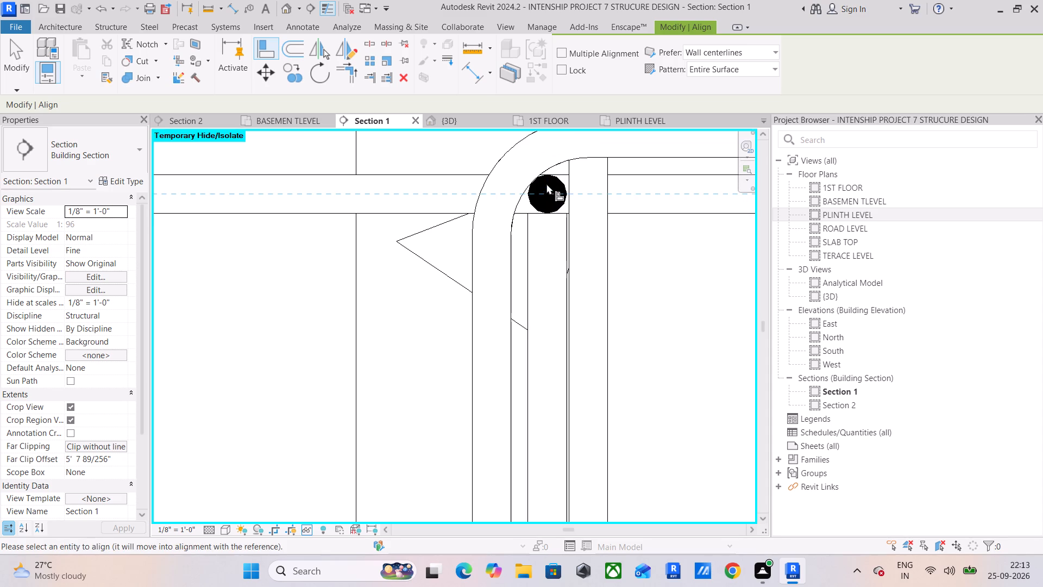
left_click(546, 184)
left_click(546, 184)
middle_click_drag(390, 352, 500, 105)
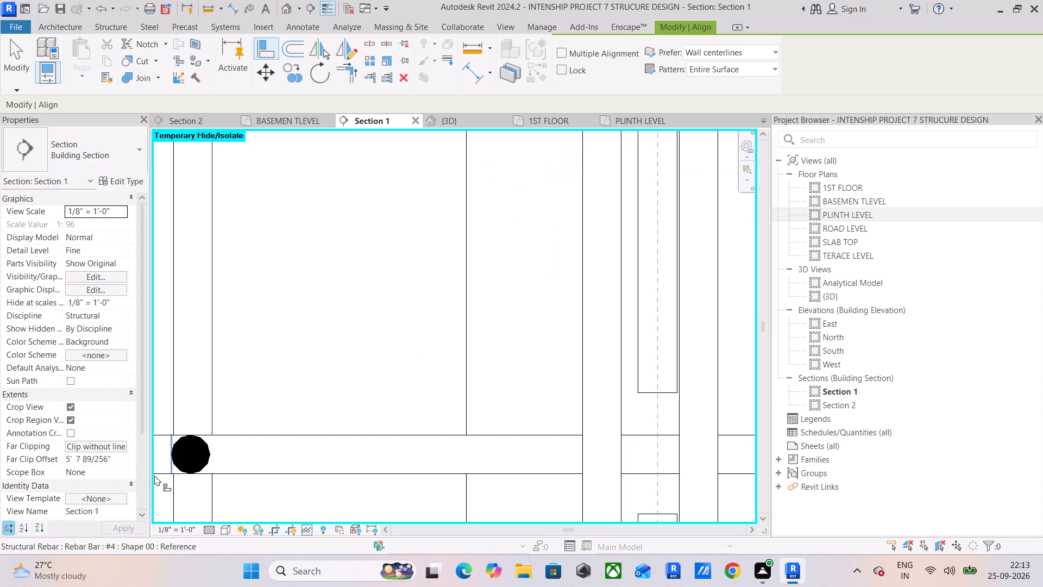
left_click(189, 448)
scroll(466, 381, "down", 5)
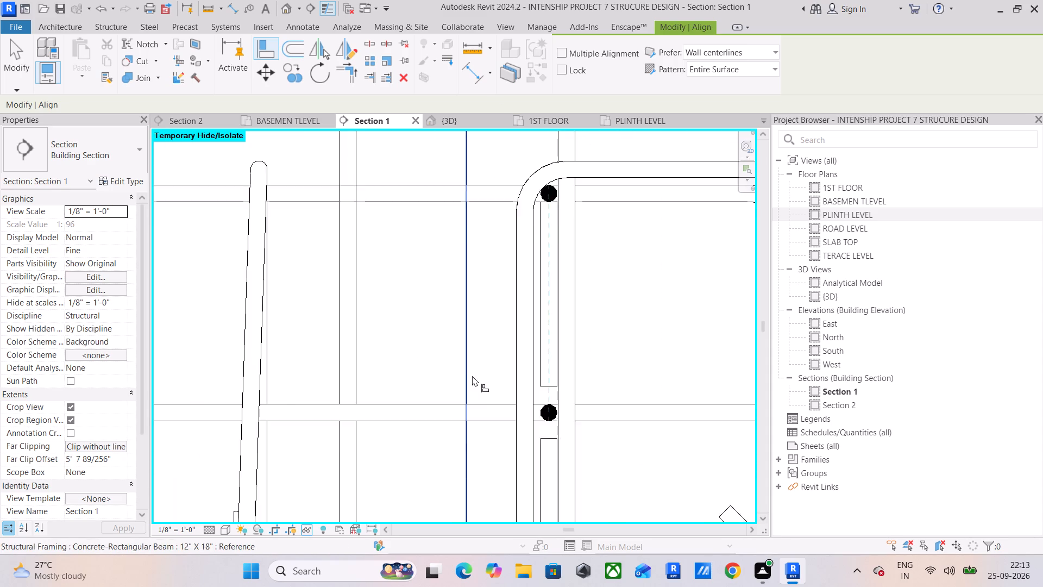
At the 1st-floor joint of the end column, align the stray mid-height #4 bar with the stirrup's inner bottom corner bar.
scroll(472, 376, "down", 5)
middle_click_drag(475, 376, 412, 296)
scroll(412, 296, "down", 4)
scroll(336, 340, "down", 4)
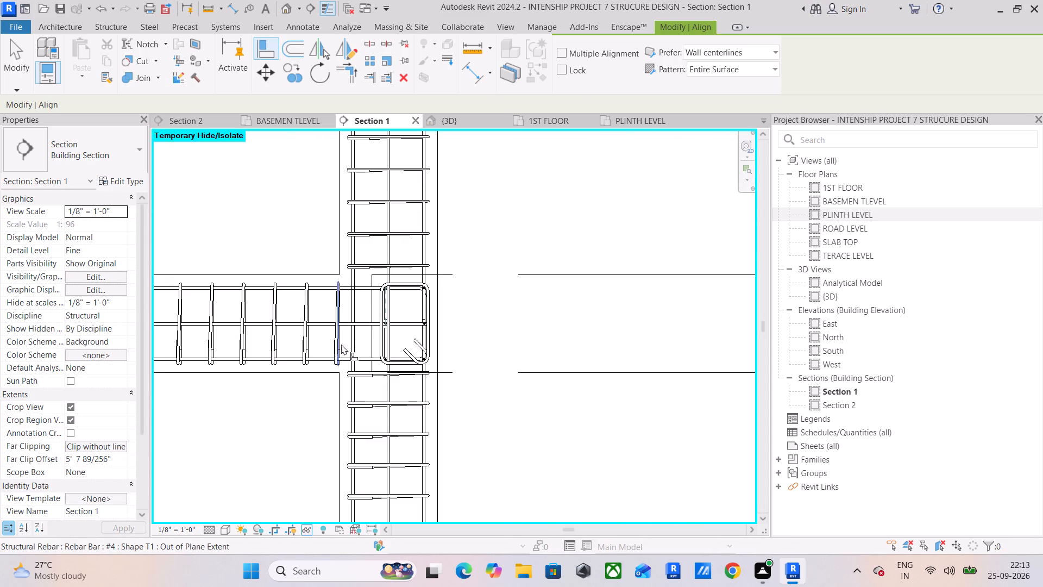
scroll(341, 344, "down", 6)
middle_click_drag(382, 338, 455, 443)
scroll(451, 345, "down", 6)
scroll(443, 205, "up", 6)
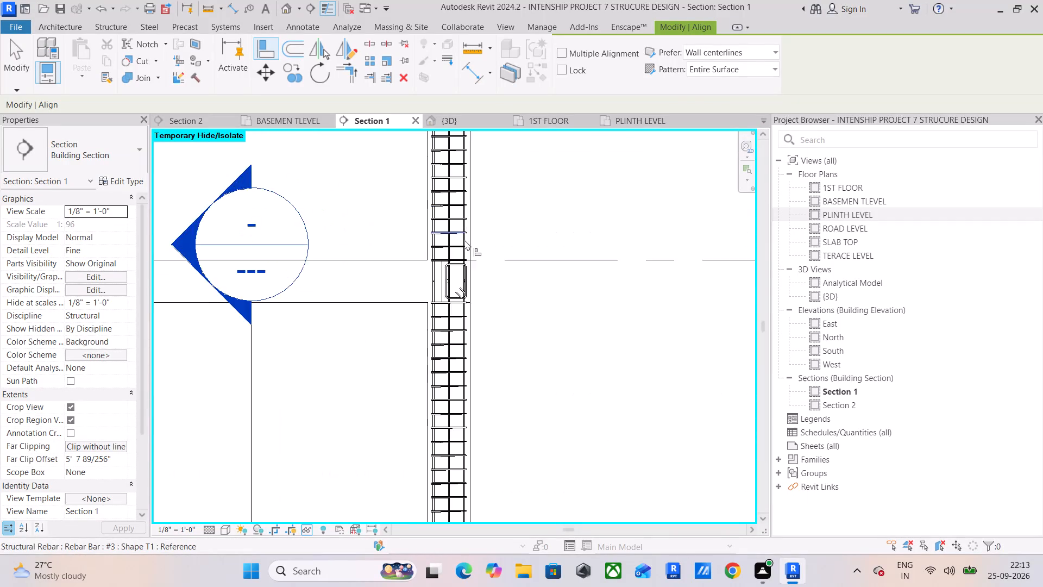
scroll(464, 240, "up", 4)
scroll(410, 346, "up", 6)
scroll(457, 345, "up", 12)
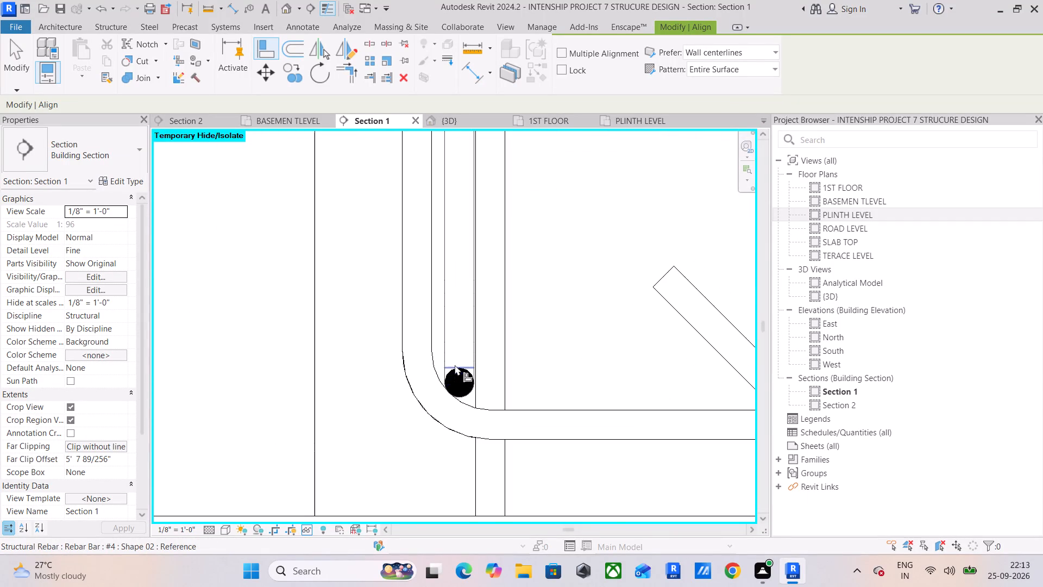
left_click(462, 376)
scroll(347, 297, "down", 6)
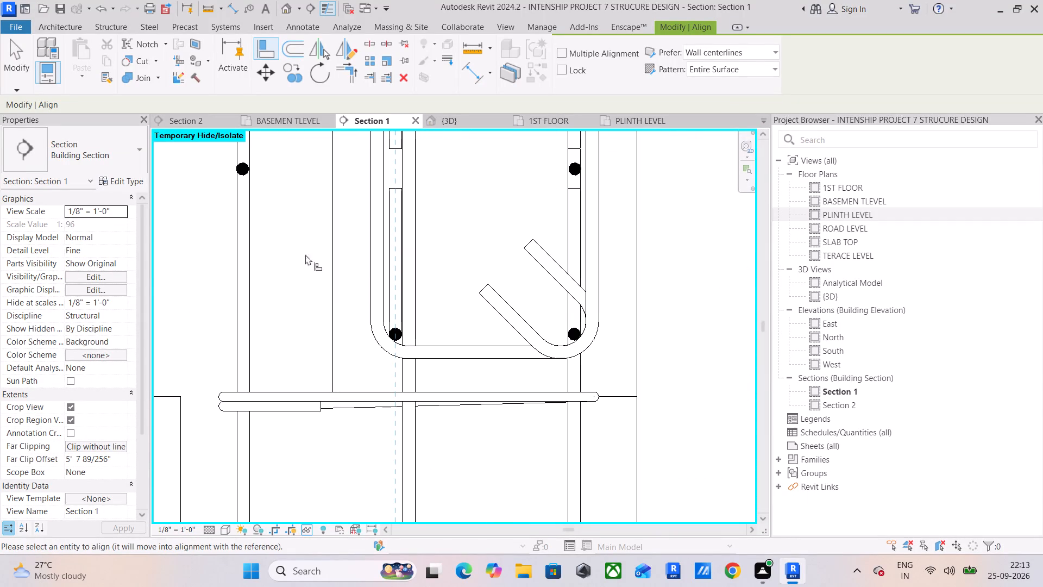
scroll(237, 163, "up", 10)
left_click(255, 163)
scroll(352, 232, "down", 2)
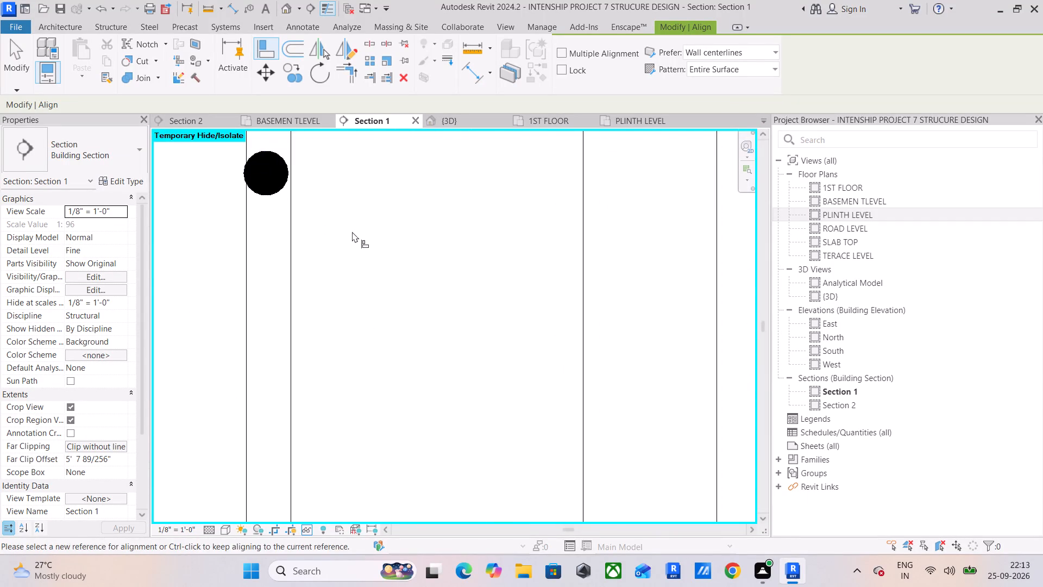
Align the remaining stray mid-height #4 bar at that joint with the #4 bar inside the stirrup.
scroll(352, 232, "down", 2)
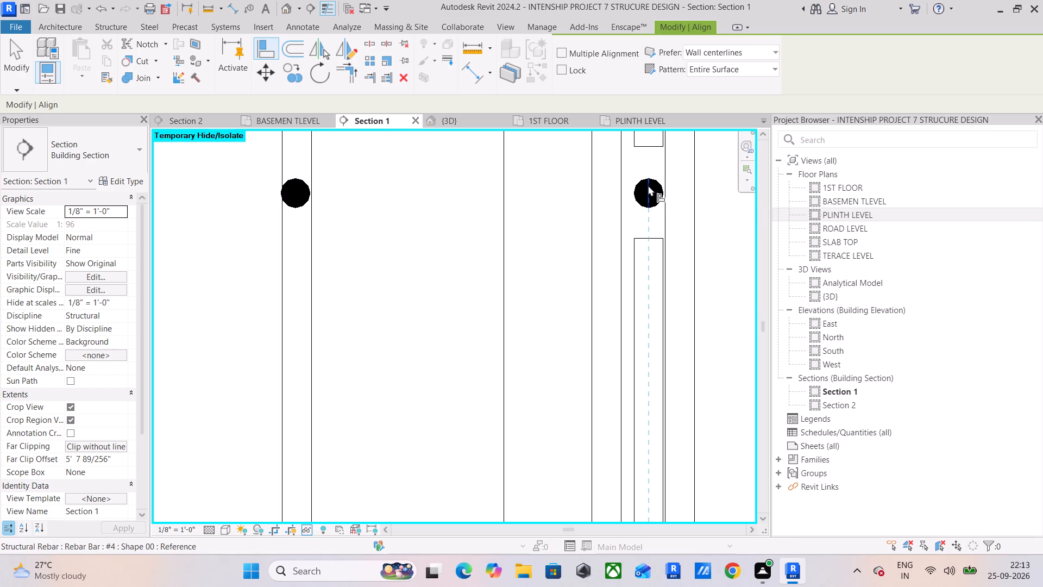
left_click(648, 185)
left_click(298, 189)
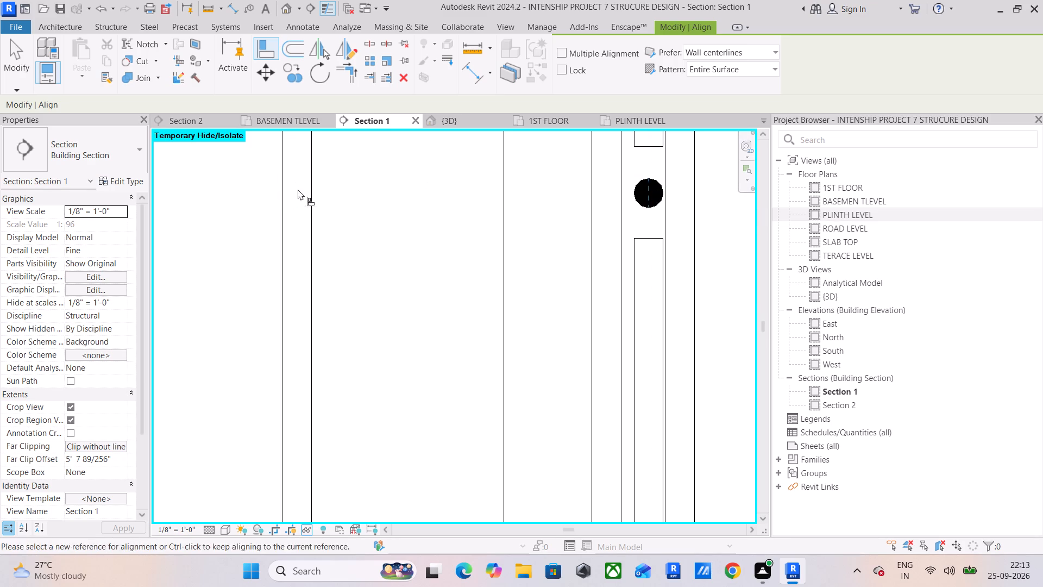
Examine the #4 bars at the neighbouring interior 1st-floor joint and close the Align command.
scroll(410, 239, "down", 18)
scroll(394, 238, "down", 5)
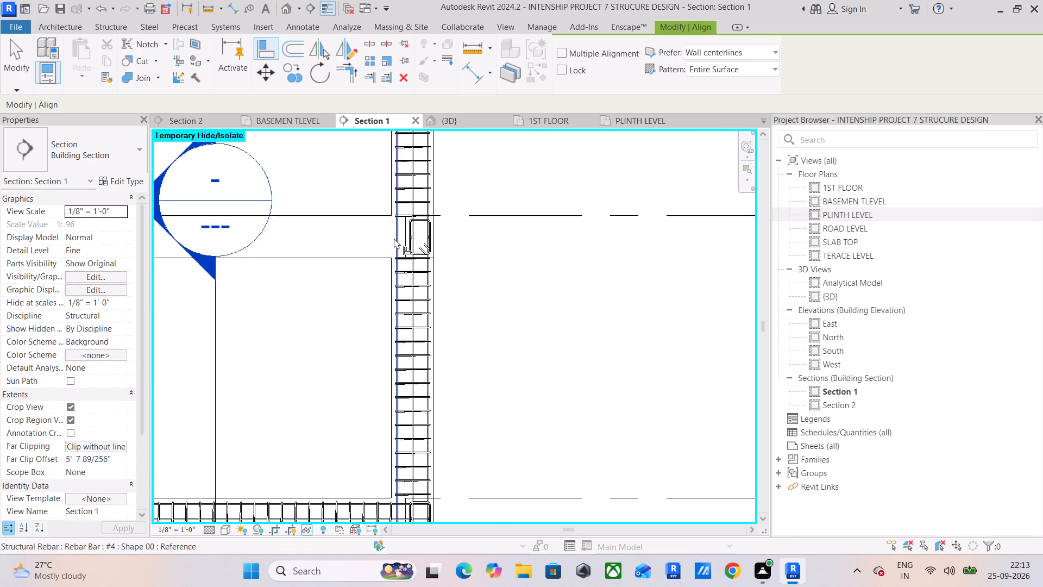
middle_click_drag(294, 239, 531, 243)
scroll(531, 243, "up", 1)
scroll(531, 243, "down", 1)
scroll(303, 240, "up", 7)
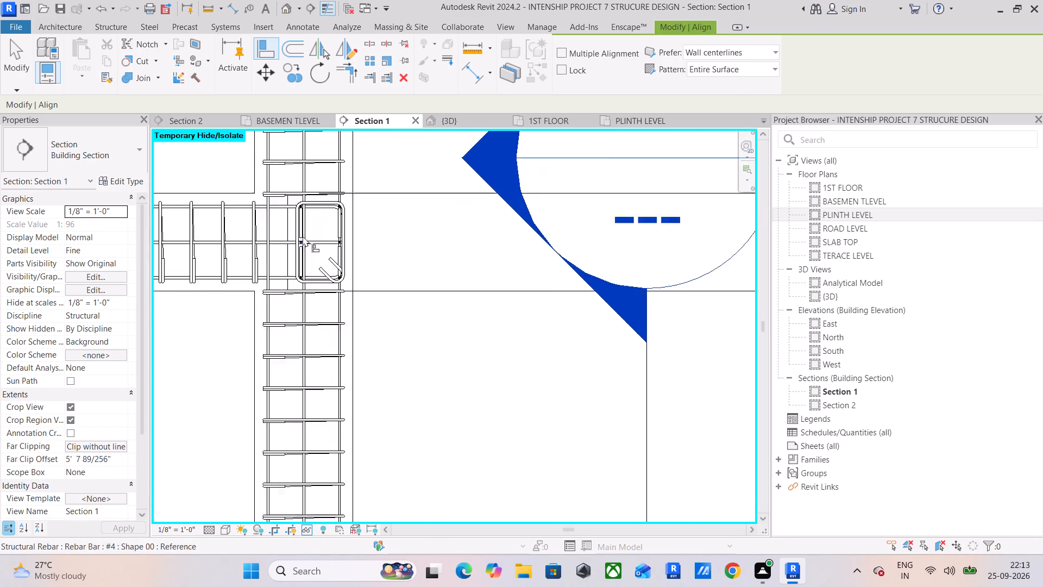
scroll(303, 236, "up", 15)
scroll(313, 265, "down", 14)
scroll(313, 265, "down", 7)
scroll(355, 289, "down", 6)
key("Escape")
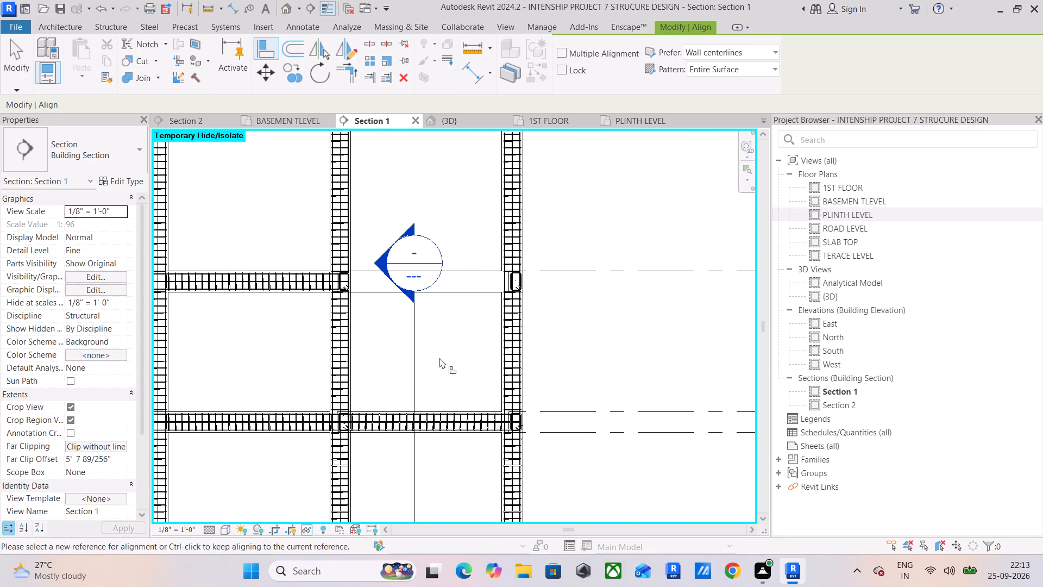
key("Escape")
key("Escape")
key("Escape")
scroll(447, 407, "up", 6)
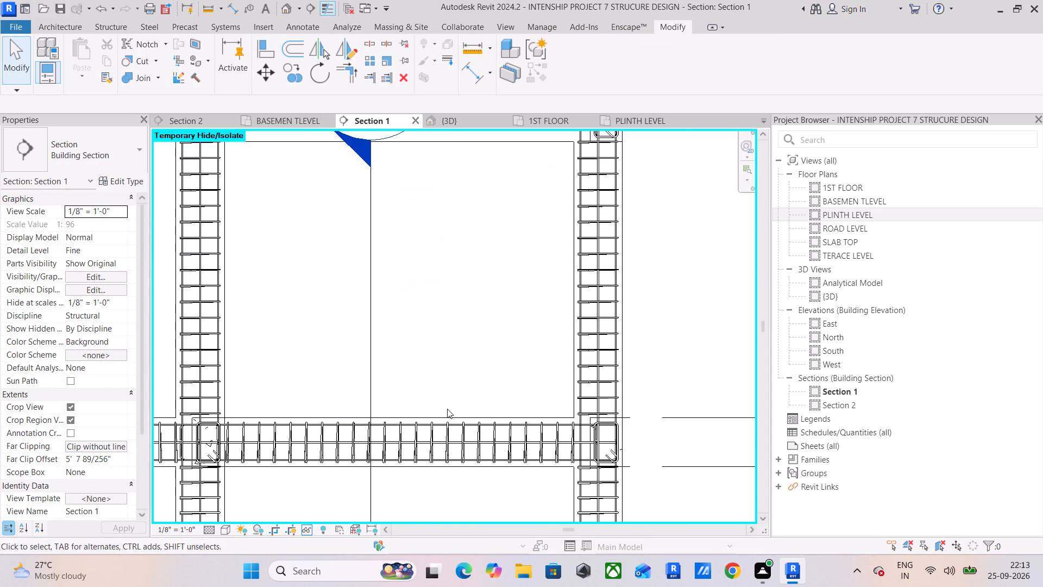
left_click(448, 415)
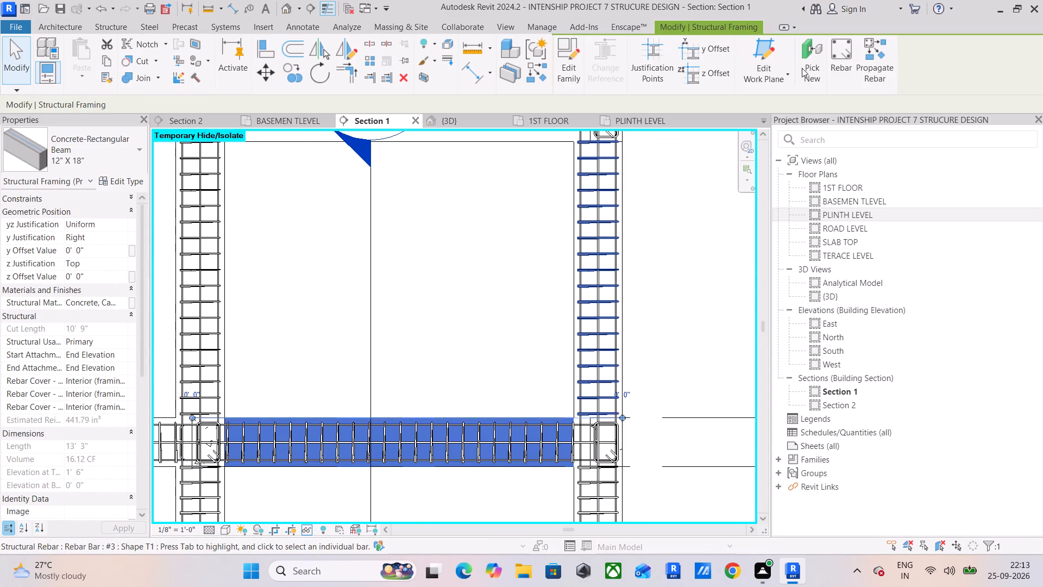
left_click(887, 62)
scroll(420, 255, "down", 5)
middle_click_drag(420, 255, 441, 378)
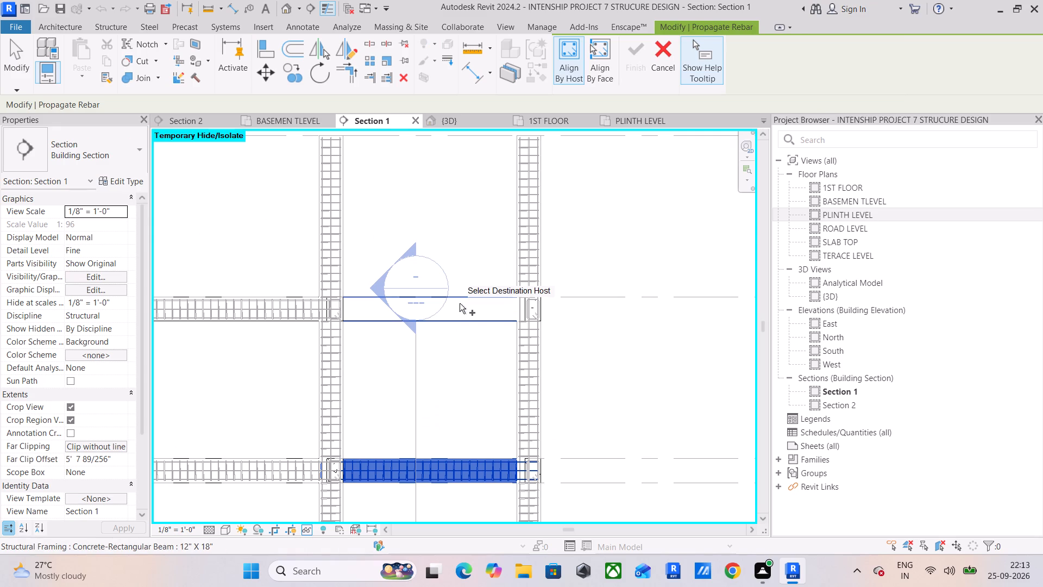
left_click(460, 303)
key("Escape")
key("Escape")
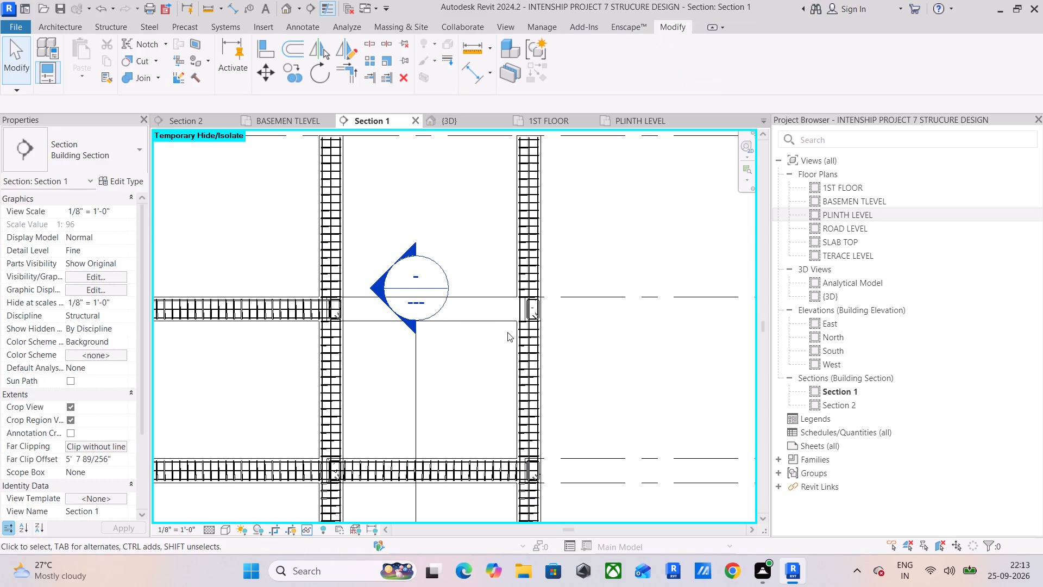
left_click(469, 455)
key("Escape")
Propagate the rebar of the plinth-level 12" x 18" end-bay beam to the unreinforced 1st-floor beam directly above, aligned by host.
scroll(473, 458, "up", 5)
left_click(473, 457)
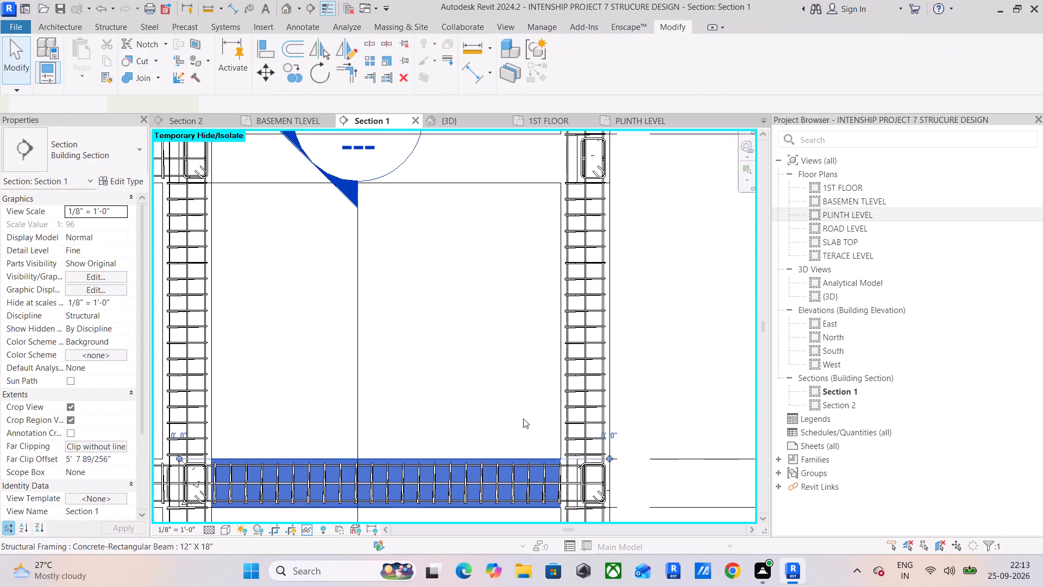
left_click(880, 65)
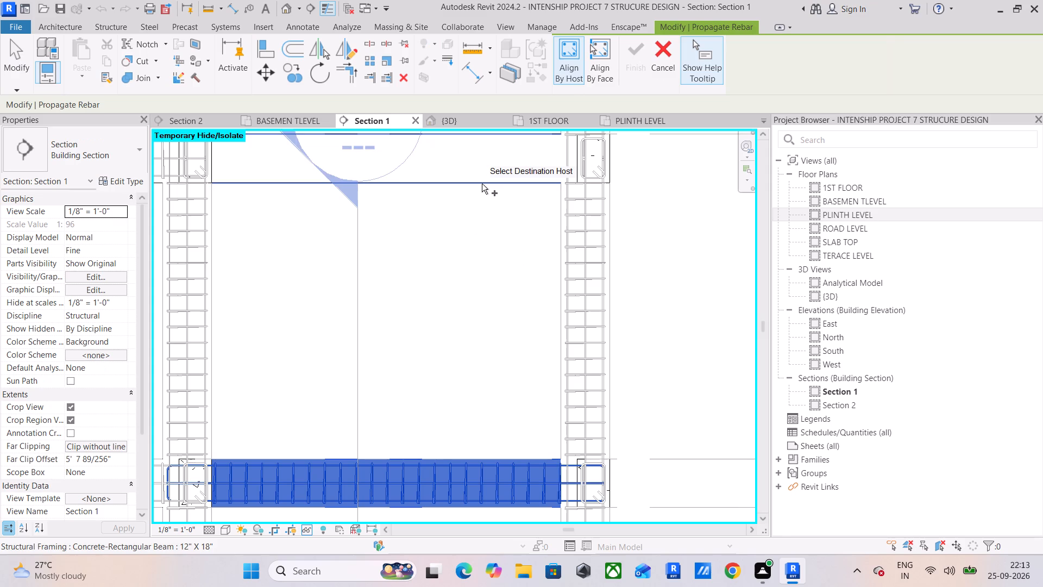
left_click(482, 184)
left_click(633, 54)
Examine the rebar at each column joint along the 1st-floor beam line, from the newly reinforced bay to the opposite end column.
scroll(557, 165, "up", 2)
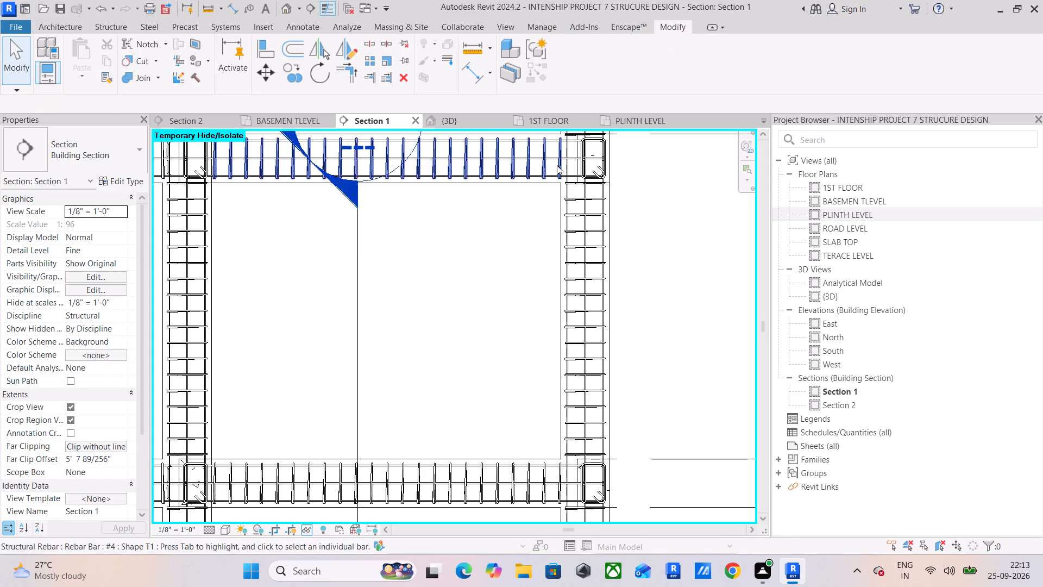
scroll(557, 165, "up", 3)
middle_click_drag(626, 159, 476, 293)
scroll(464, 272, "up", 11)
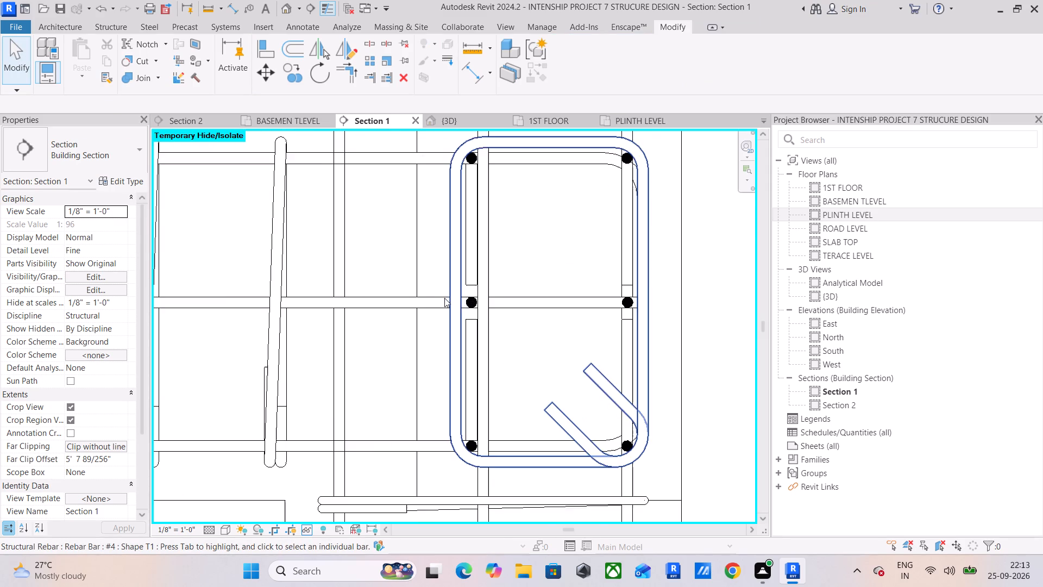
scroll(444, 298, "down", 14)
scroll(322, 291, "down", 6)
middle_click_drag(321, 297, 585, 289)
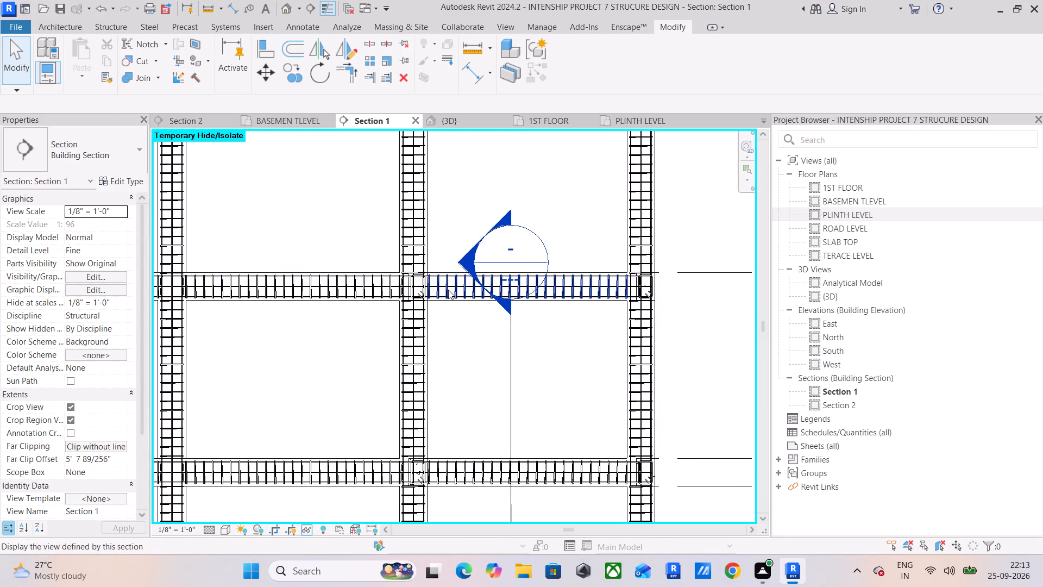
scroll(442, 283, "up", 10)
scroll(374, 298, "up", 7)
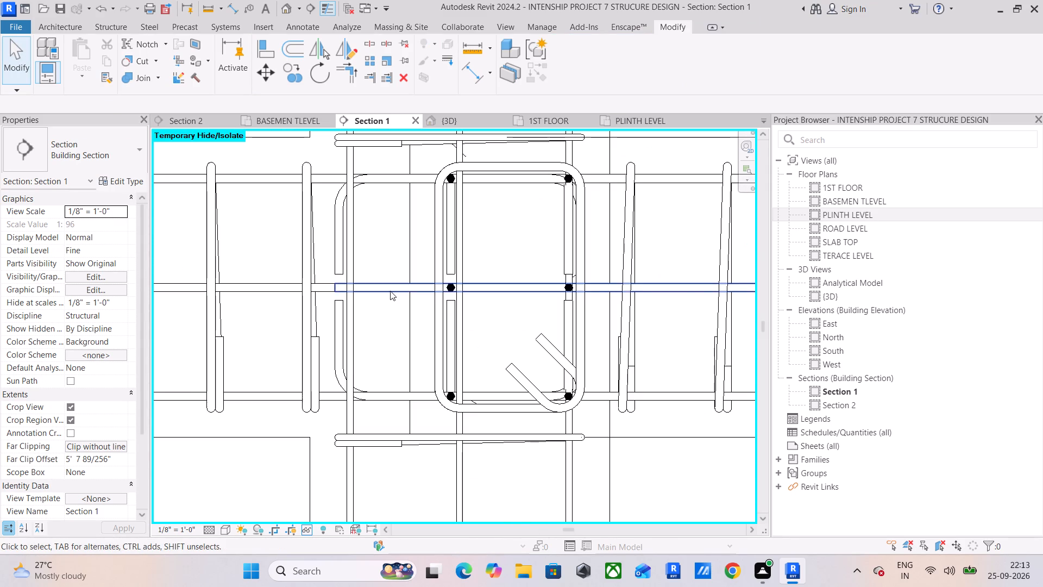
scroll(390, 291, "down", 20)
scroll(390, 290, "down", 3)
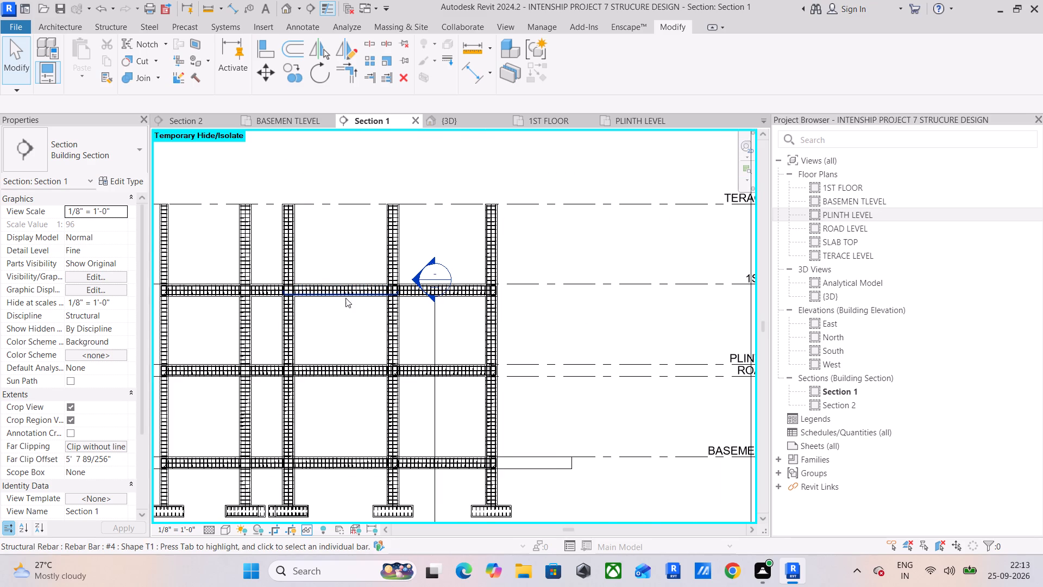
middle_click_drag(338, 298, 495, 302)
key("Escape")
scroll(461, 293, "up", 14)
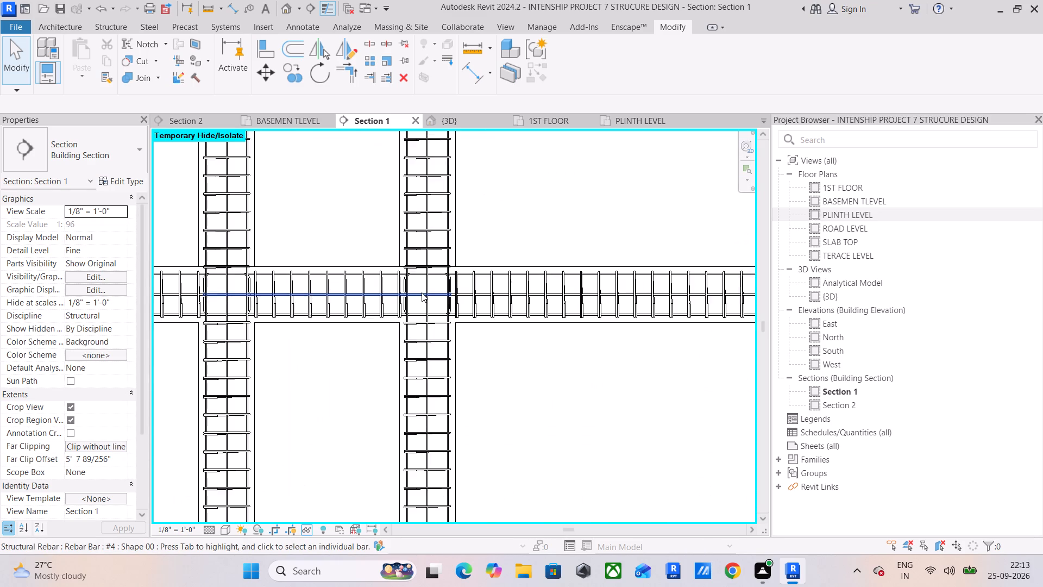
scroll(422, 292, "up", 3)
scroll(422, 292, "down", 10)
middle_click_drag(294, 304, 401, 317)
scroll(406, 301, "up", 10)
scroll(411, 310, "down", 13)
middle_click_drag(398, 313, 482, 313)
scroll(391, 306, "up", 6)
scroll(300, 309, "up", 12)
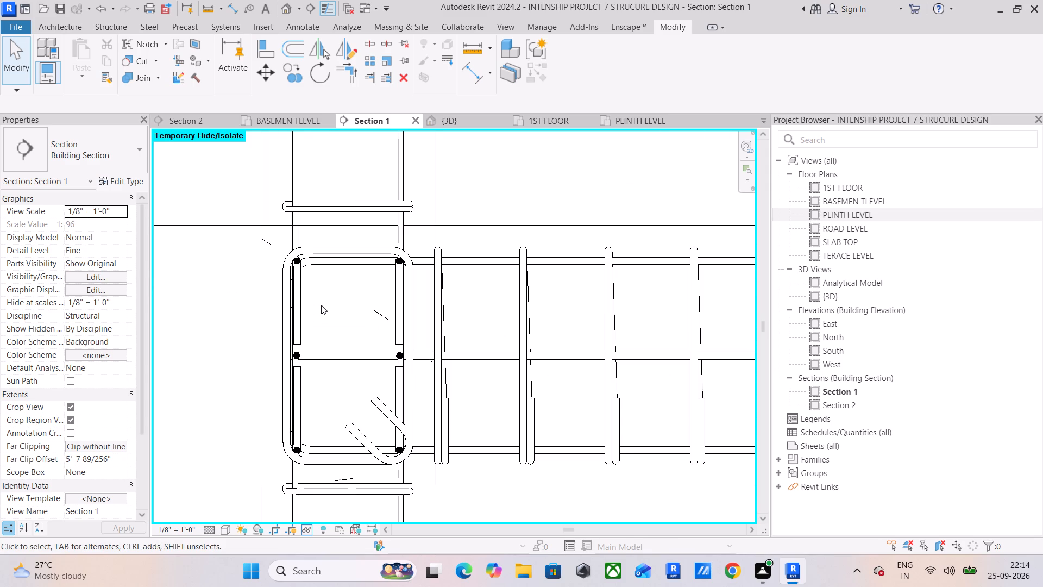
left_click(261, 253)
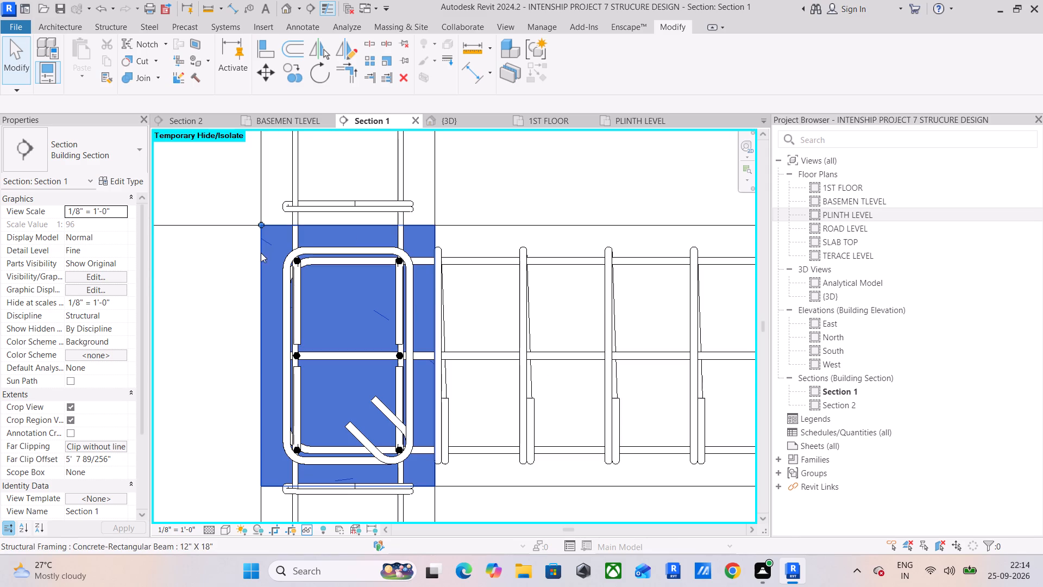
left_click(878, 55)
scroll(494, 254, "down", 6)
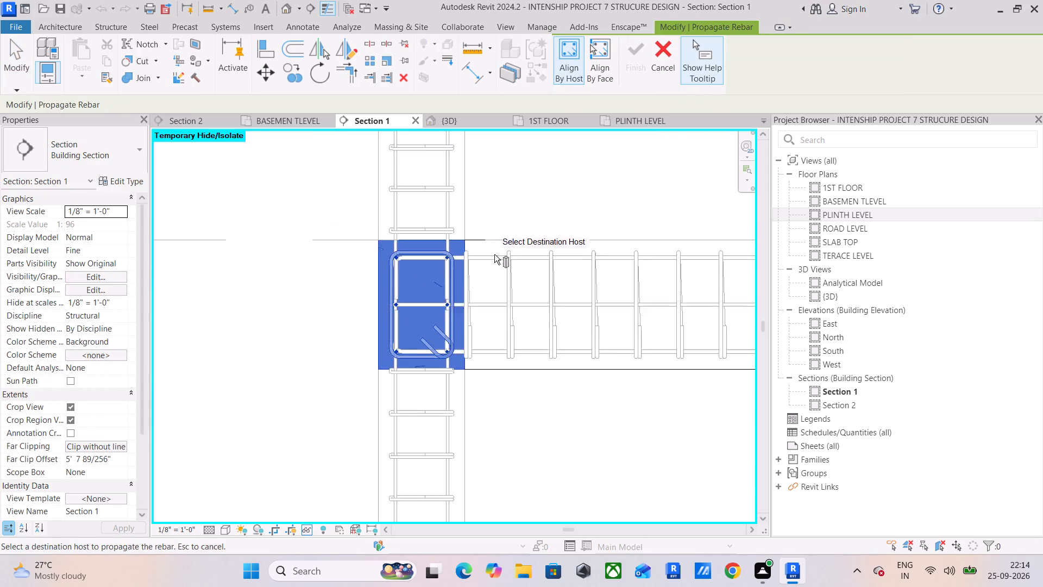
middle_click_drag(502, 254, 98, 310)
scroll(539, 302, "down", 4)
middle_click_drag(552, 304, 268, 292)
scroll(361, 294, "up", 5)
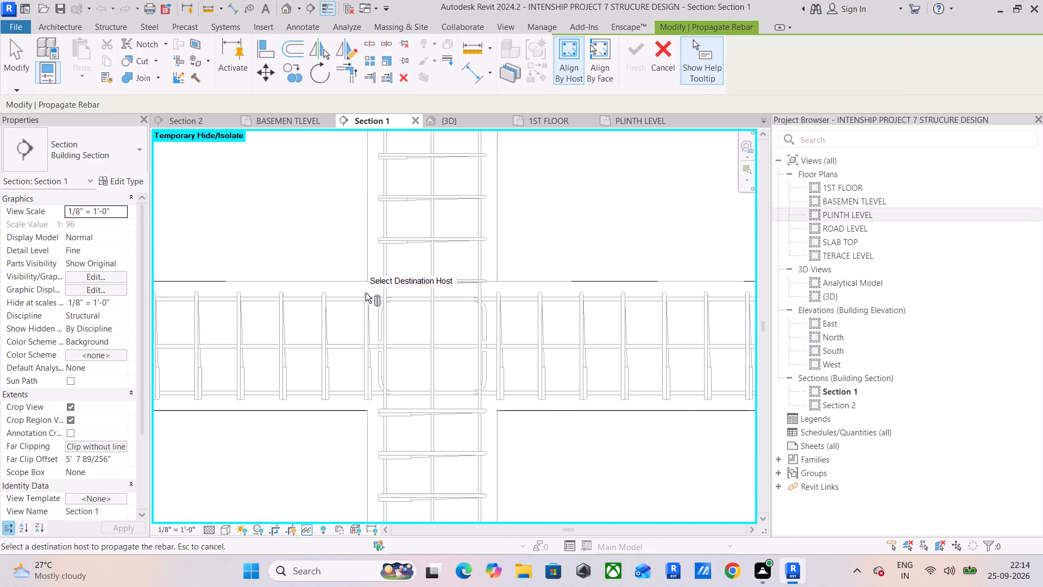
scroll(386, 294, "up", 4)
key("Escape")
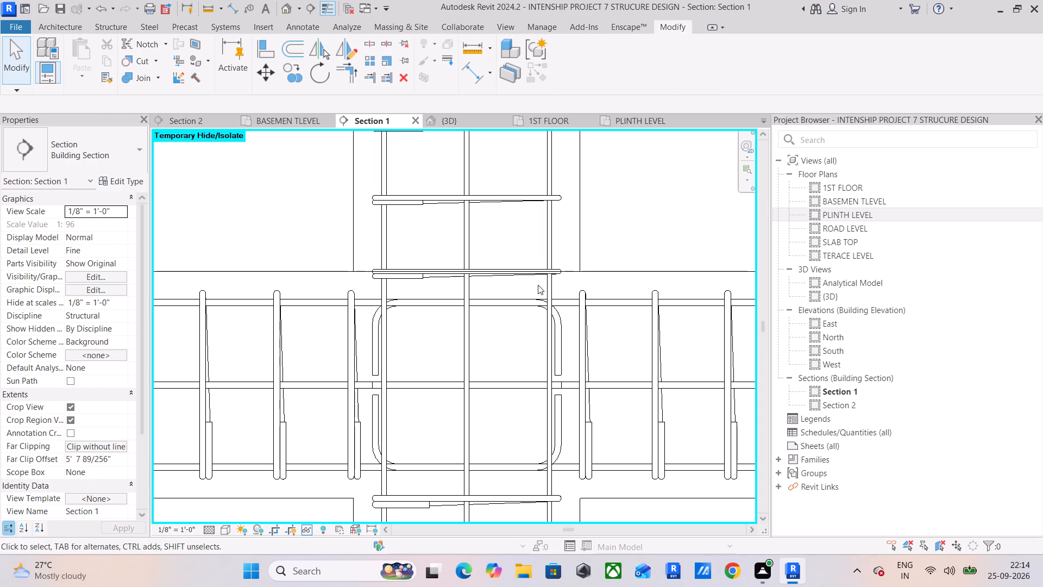
Examine the rebar and column joints along the plinth-level and basement-level beam lines in Section 1.
scroll(456, 329, "down", 16)
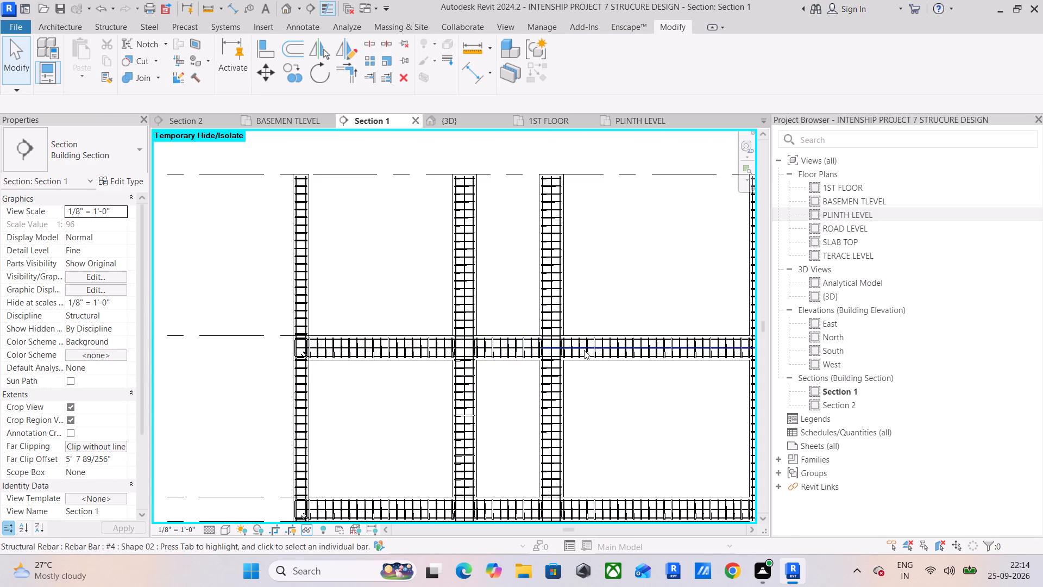
middle_click_drag(585, 350, 536, 266)
scroll(585, 350, "up", 1)
middle_click_drag(474, 404, 429, 229)
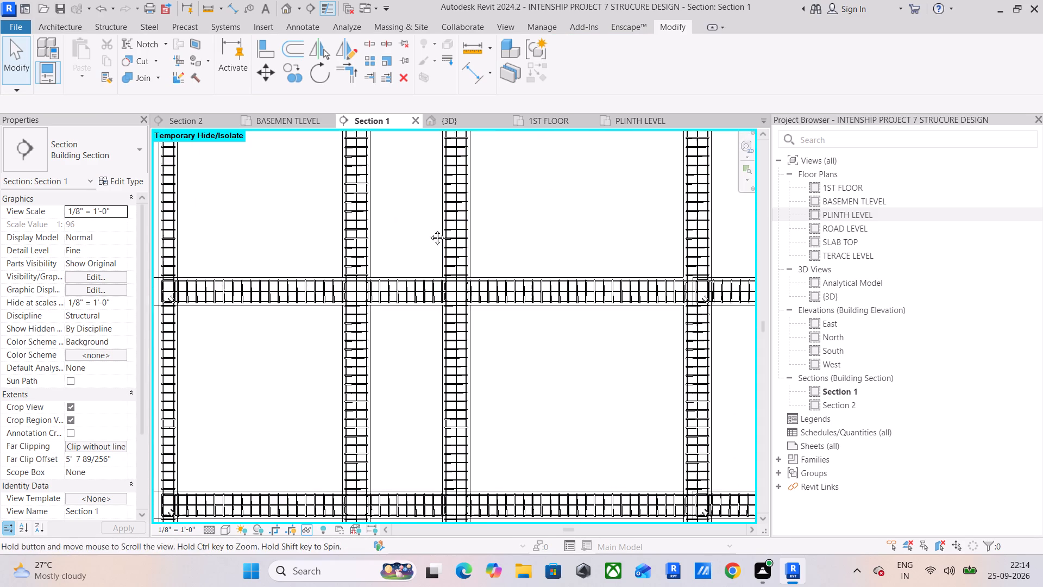
middle_click_drag(429, 229, 429, 227)
middle_click_drag(472, 378, 449, 226)
scroll(274, 349, "up", 6)
scroll(416, 313, "up", 5)
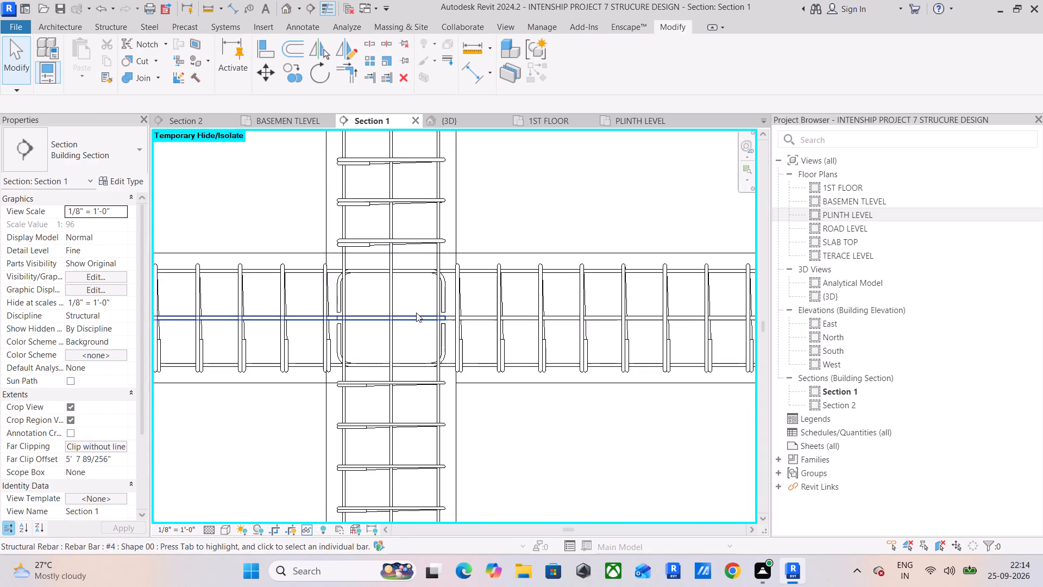
scroll(416, 313, "down", 13)
middle_click_drag(431, 316, 514, 299)
scroll(334, 296, "up", 11)
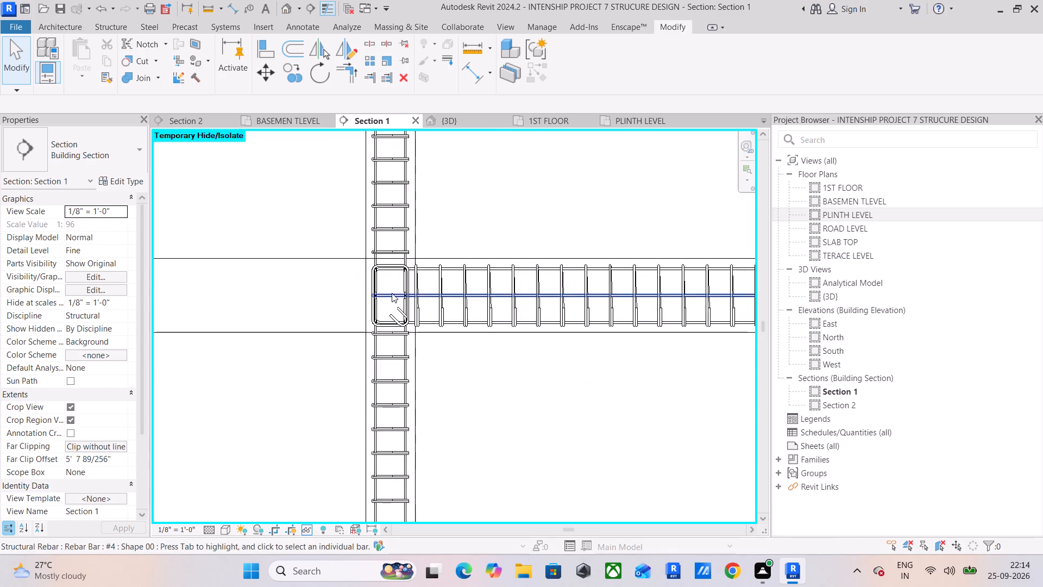
scroll(392, 293, "up", 7)
scroll(392, 291, "down", 20)
scroll(392, 291, "down", 3)
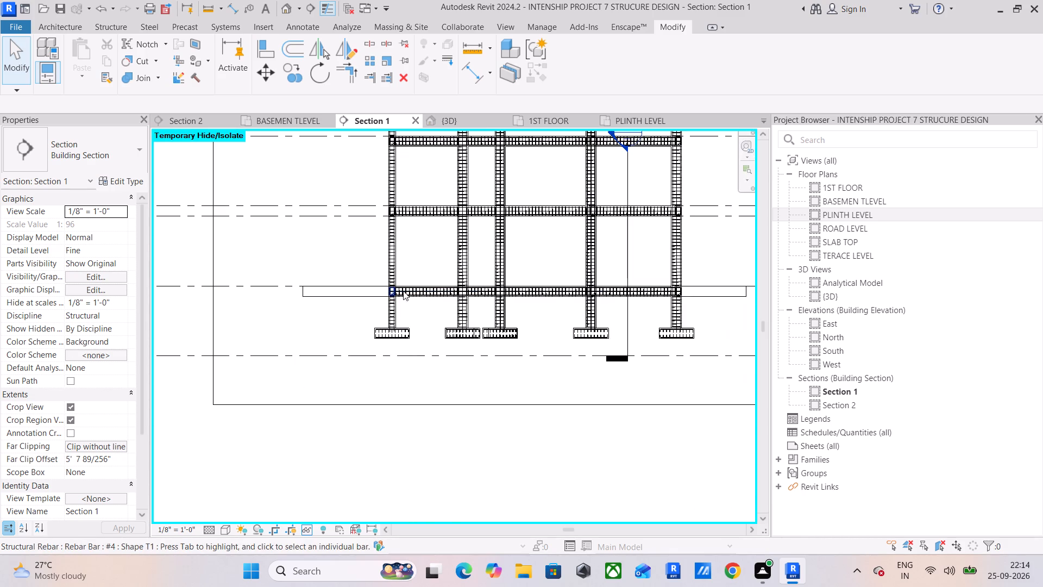
middle_click_drag(376, 317, 229, 316)
scroll(435, 327, "up", 10)
scroll(392, 229, "up", 6)
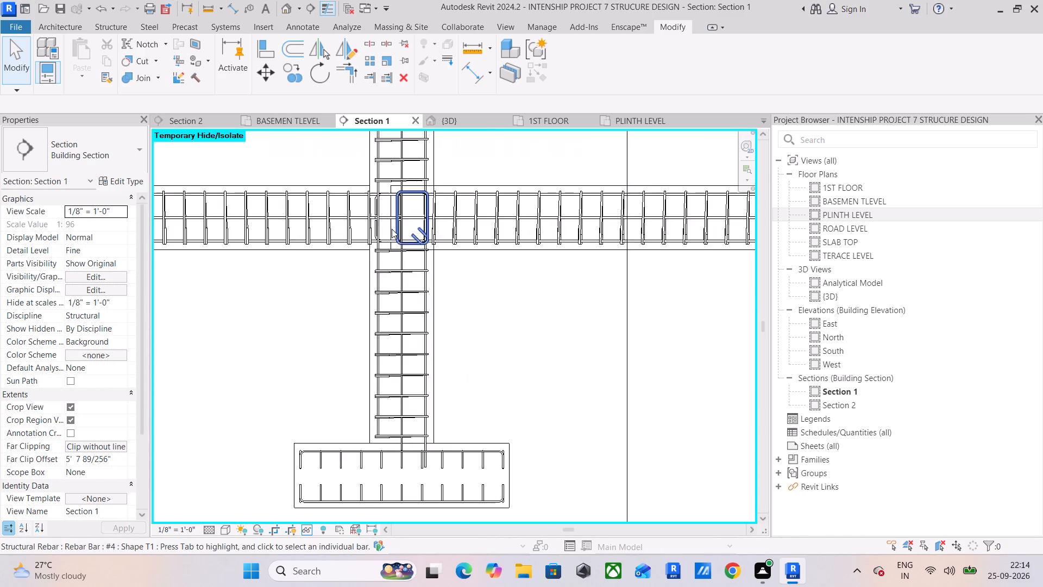
scroll(392, 229, "up", 5)
scroll(400, 226, "down", 20)
scroll(400, 226, "down", 5)
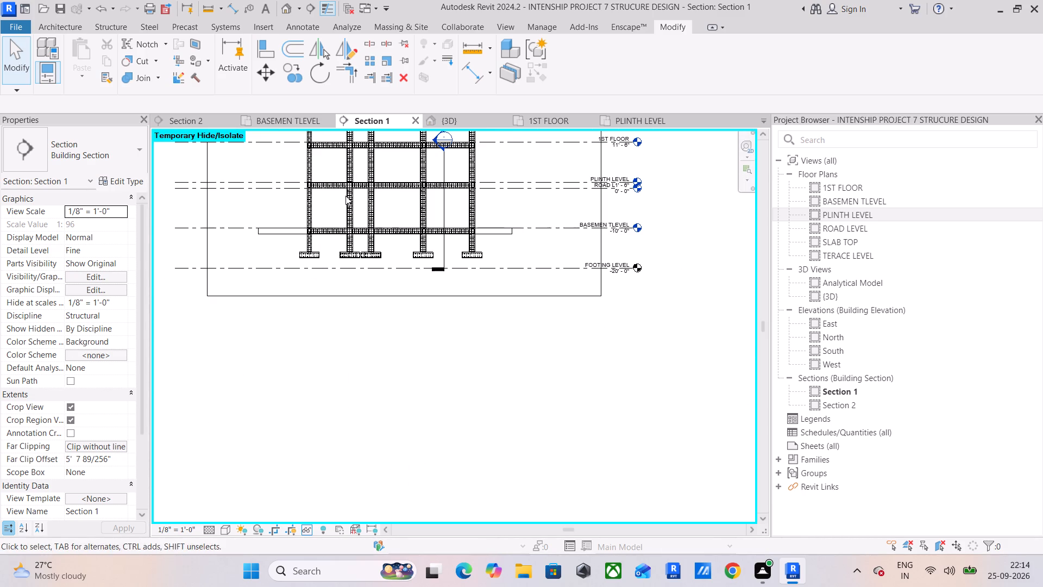
Switch from Section 1 to the {3D} view.
left_click(462, 114)
left_click(461, 129)
left_click(461, 120)
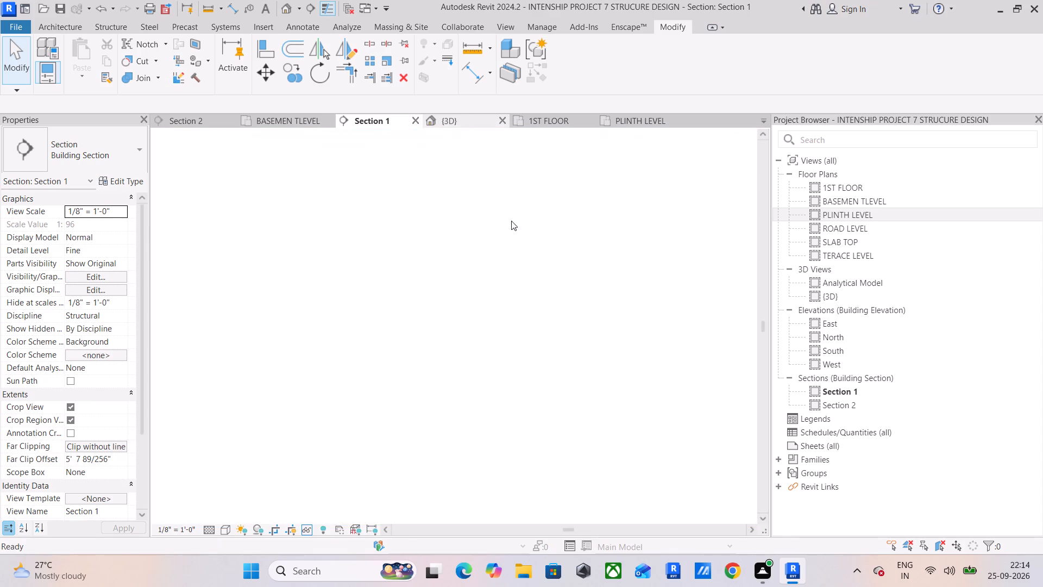
Review the related warnings for the whole structure and locate the #4 rebar flagged in Warning 1 in the 3D model.
scroll(540, 251, "down", 18)
middle_click_drag(541, 264, 474, 373)
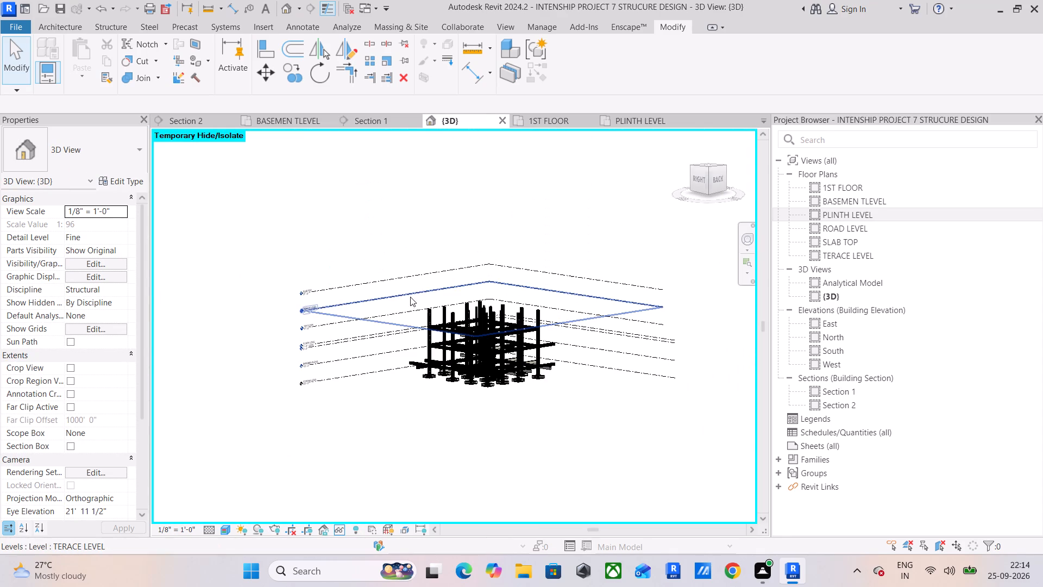
left_click_drag(414, 285, 622, 455)
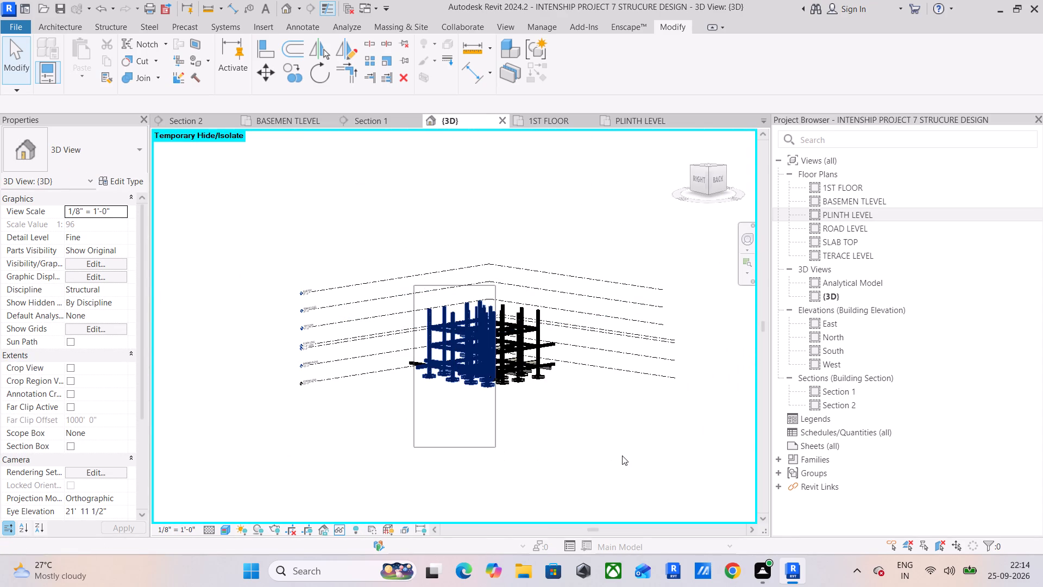
left_click_drag(622, 455, 629, 454)
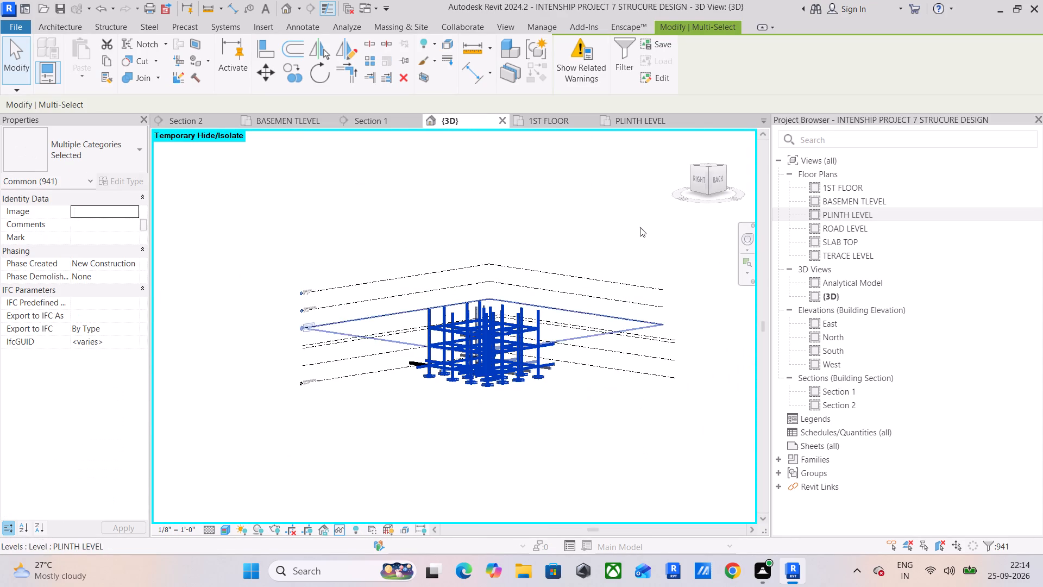
left_click(570, 59)
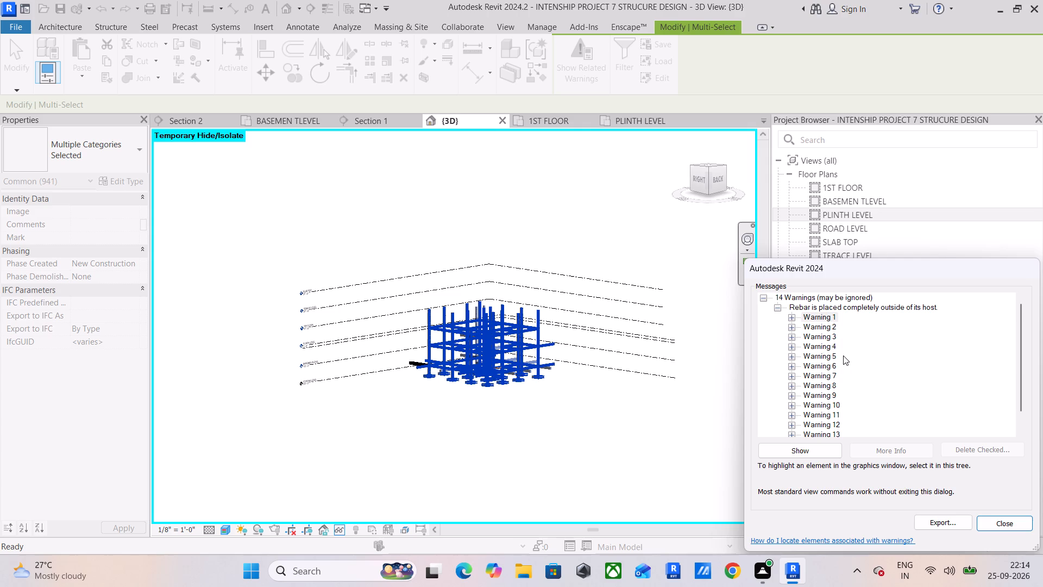
left_click(793, 316)
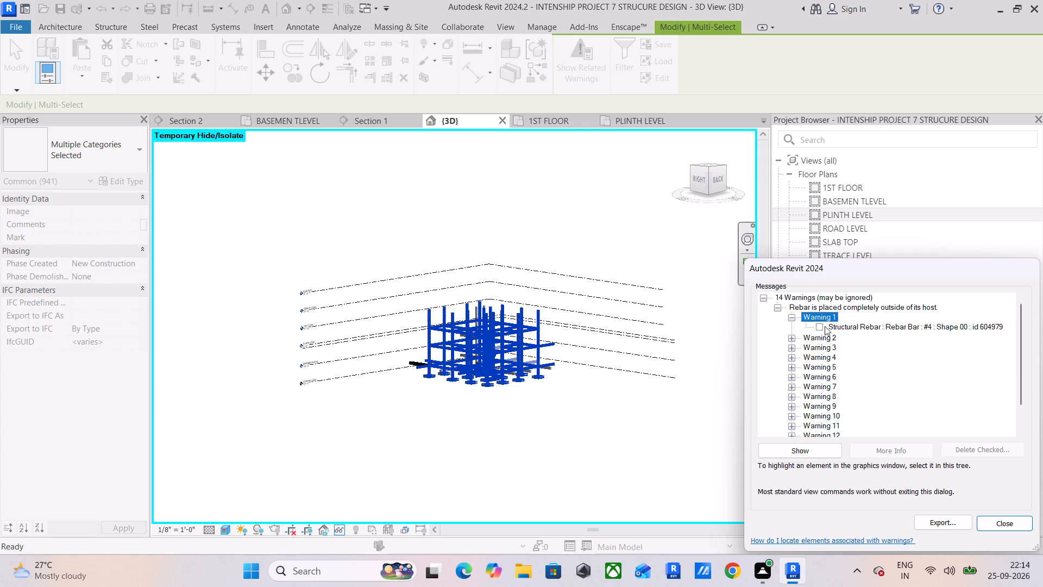
left_click(819, 327)
left_click(813, 449)
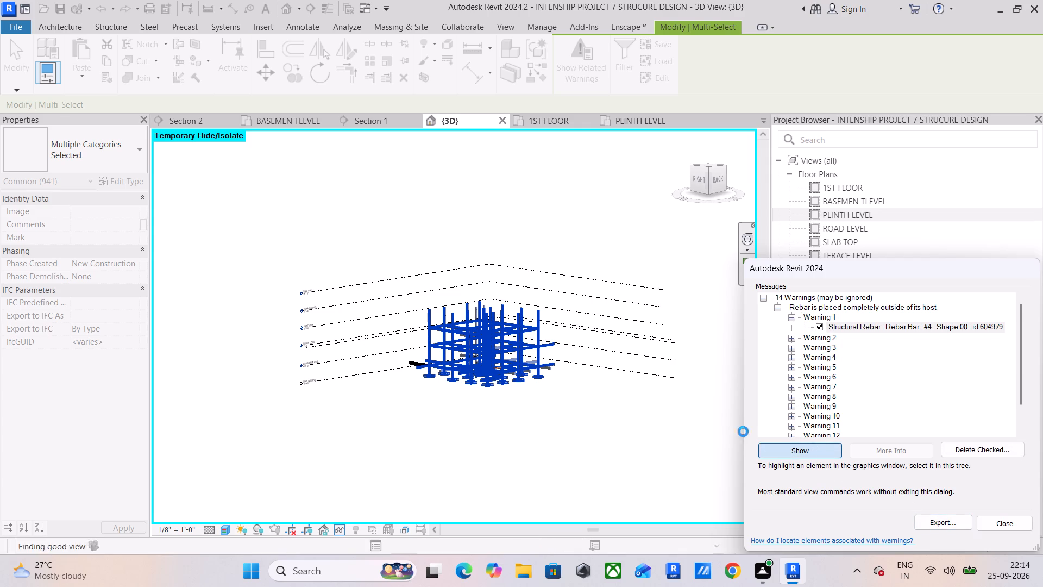
scroll(429, 334, "up", 5)
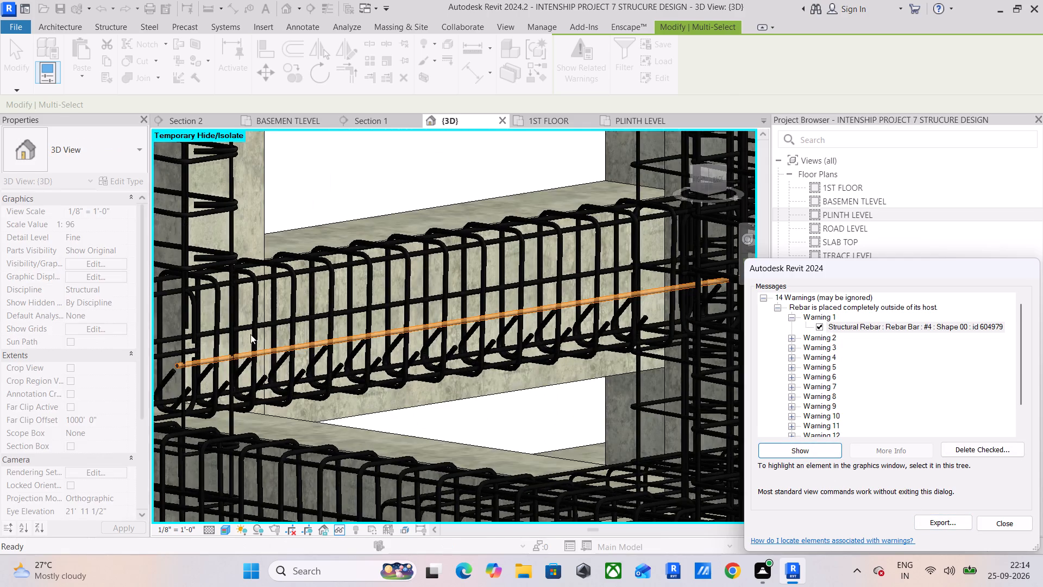
scroll(250, 334, "up", 6)
middle_click_drag(297, 348, 475, 314)
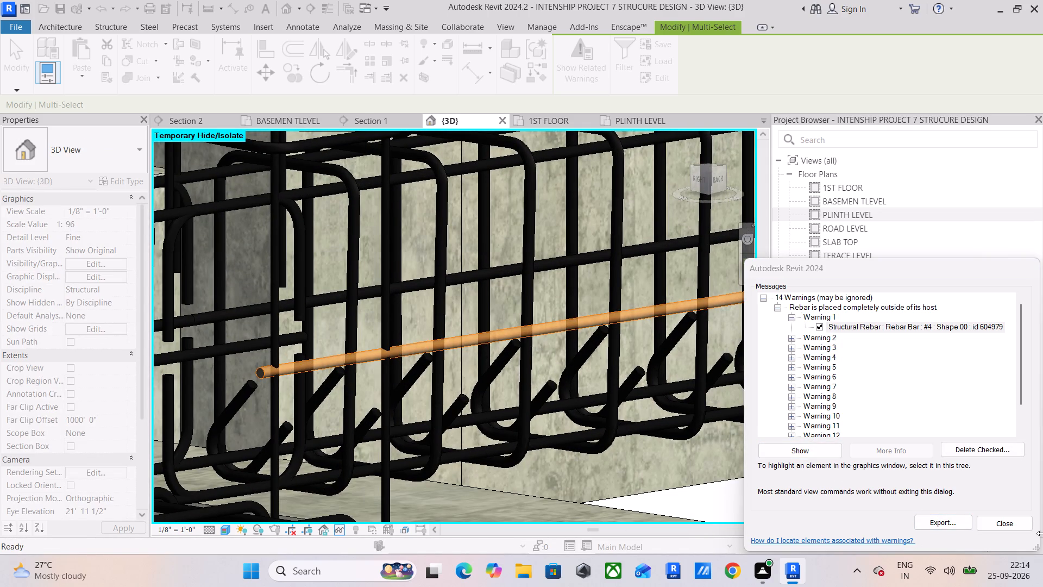
left_click(1017, 526)
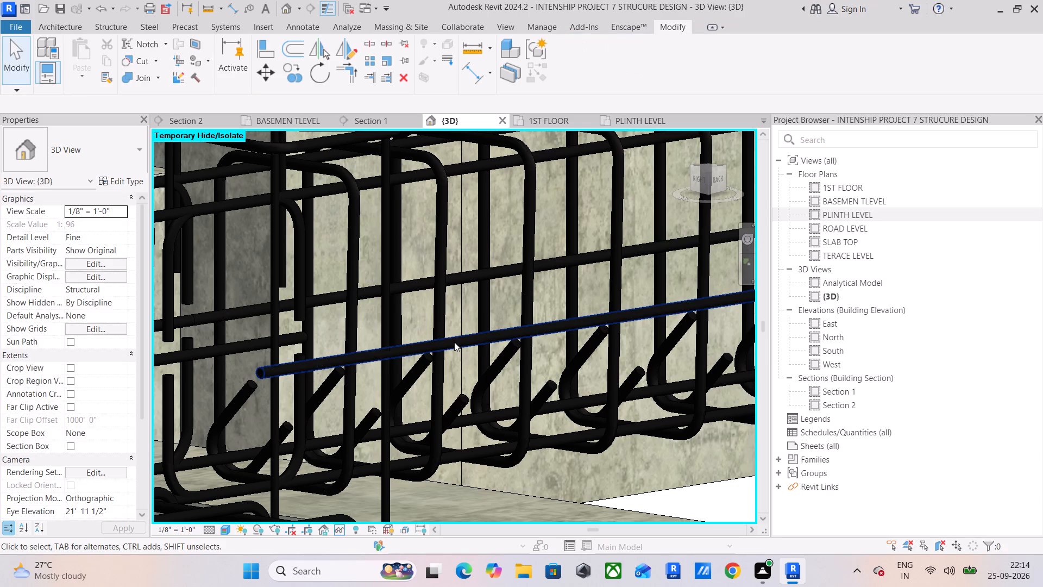
In the basement plan, move the Section 1 line between grids B and C and the Section 2 line beside the flagged bar's end column.
left_click(454, 342)
scroll(454, 342, "down", 18)
scroll(454, 342, "down", 5)
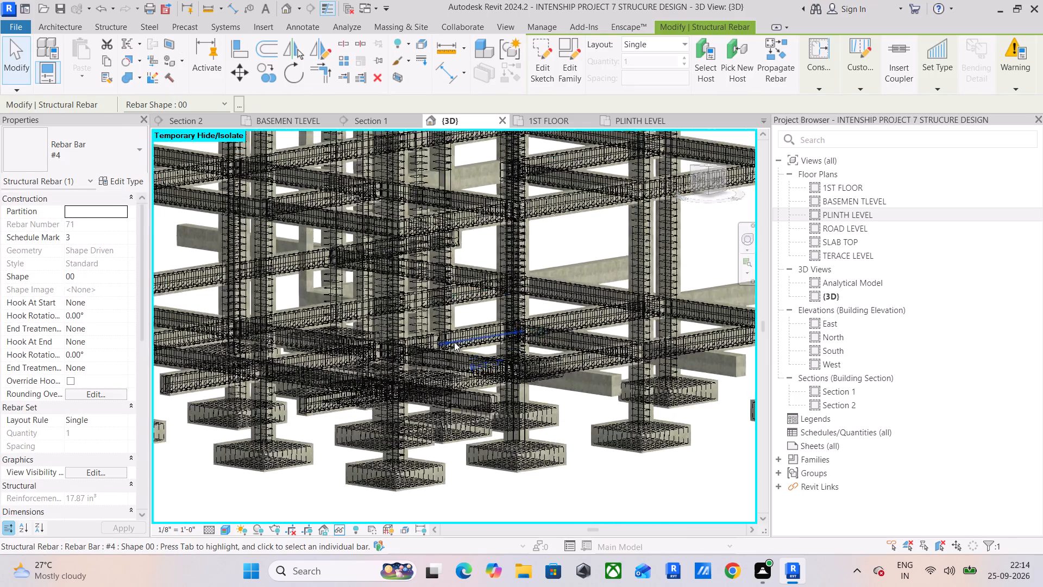
scroll(454, 342, "up", 19)
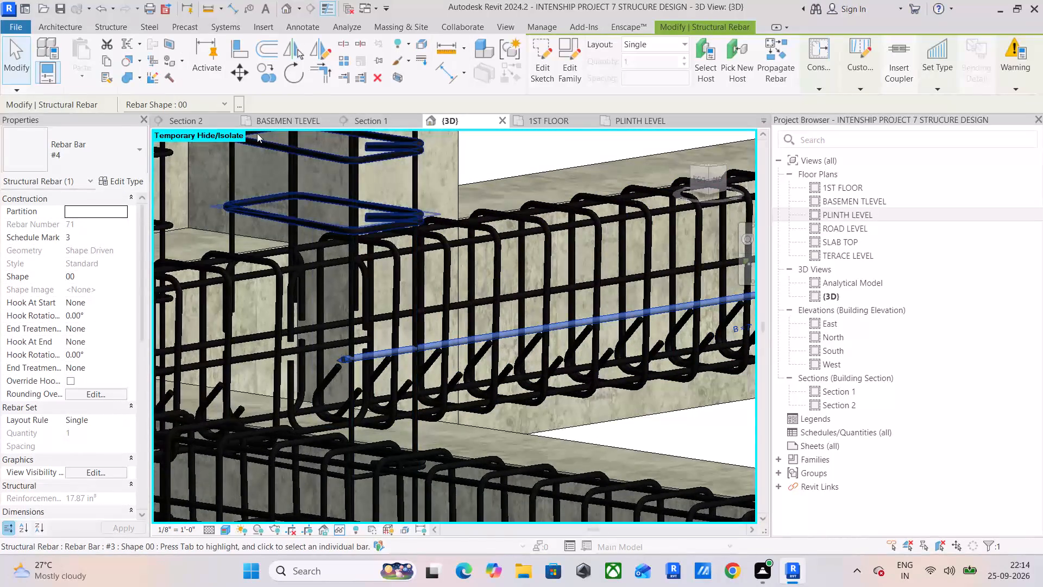
left_click(275, 123)
scroll(492, 243, "up", 13)
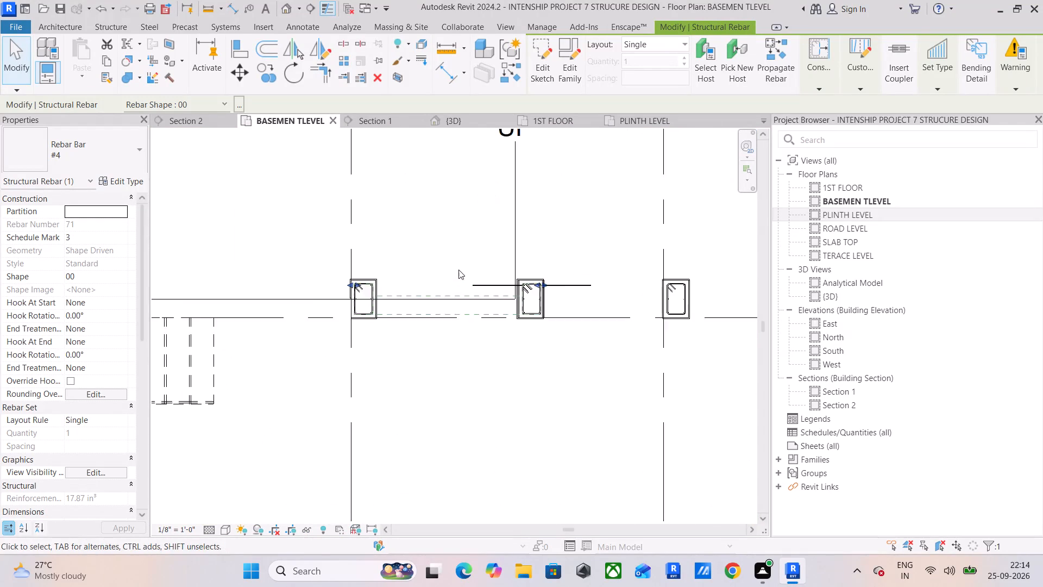
scroll(458, 270, "up", 5)
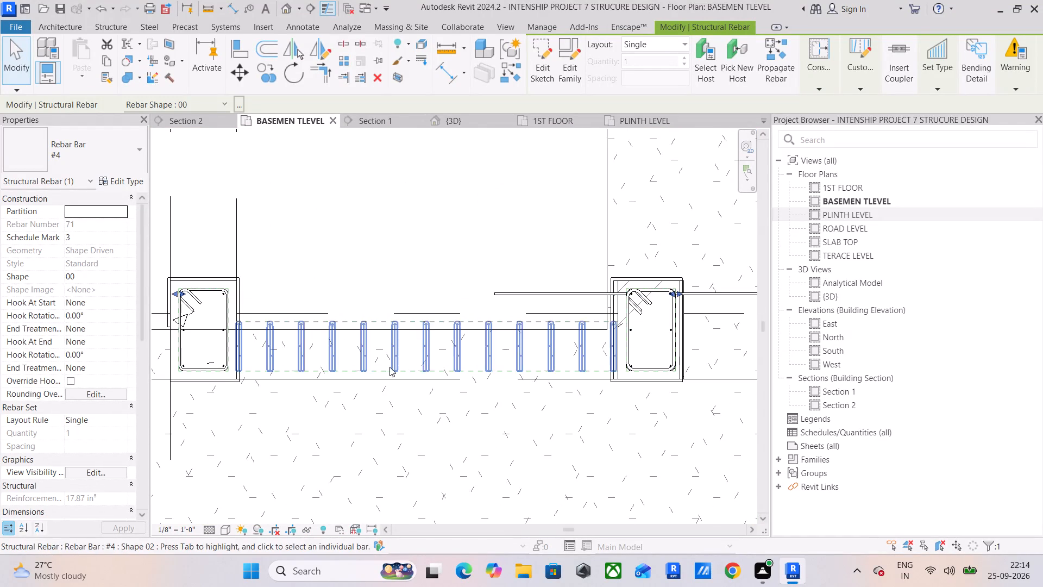
scroll(391, 203, "down", 12)
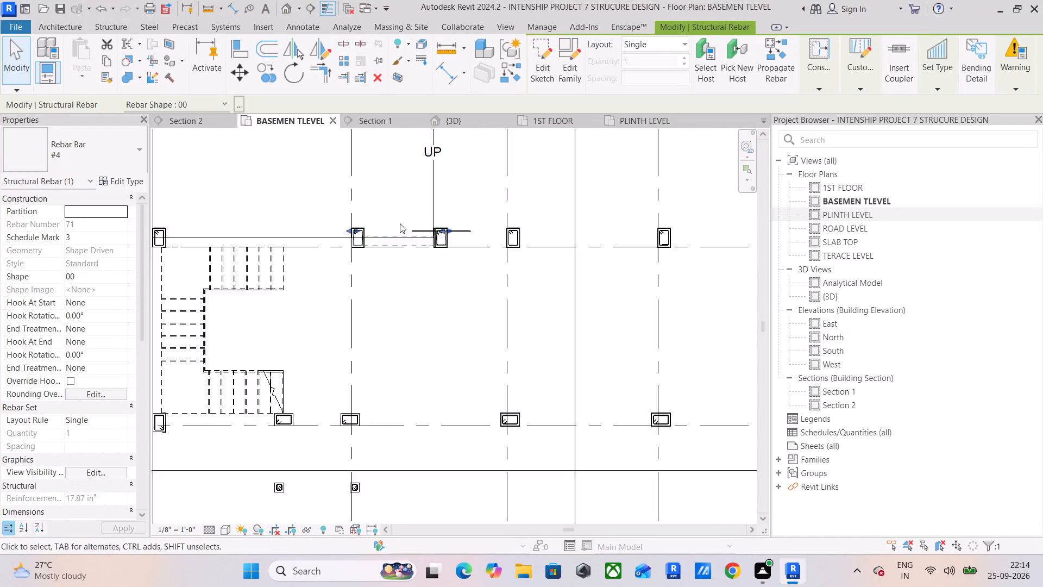
scroll(400, 223, "down", 9)
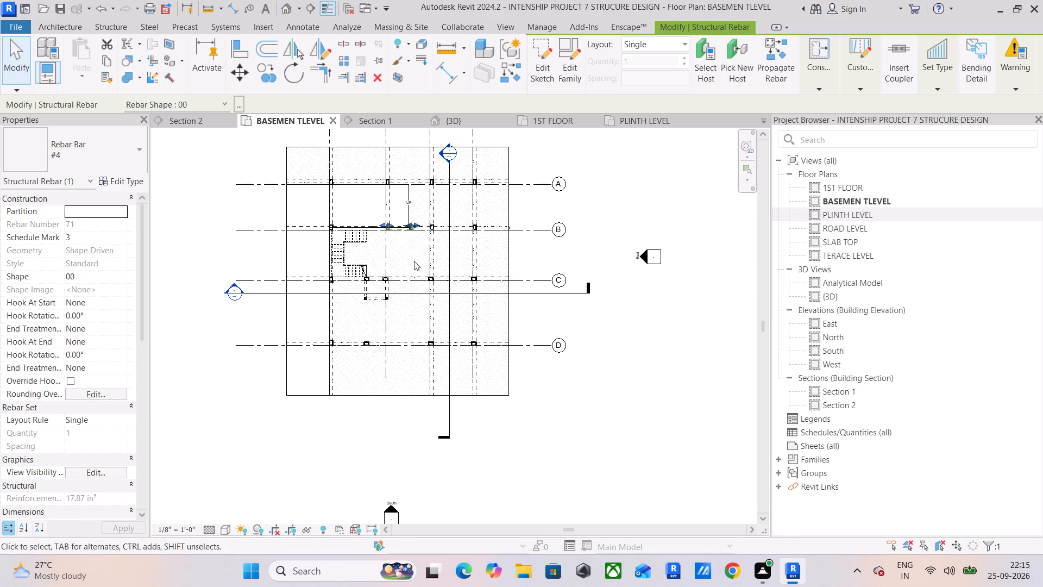
left_click_drag(410, 294, 409, 251)
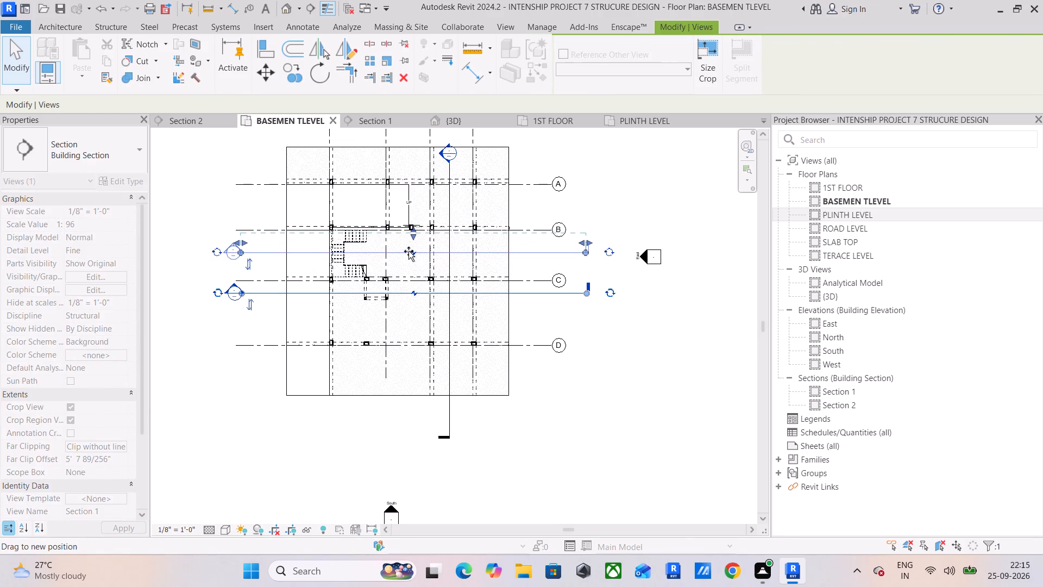
left_click_drag(409, 251, 409, 246)
left_click_drag(449, 214, 429, 216)
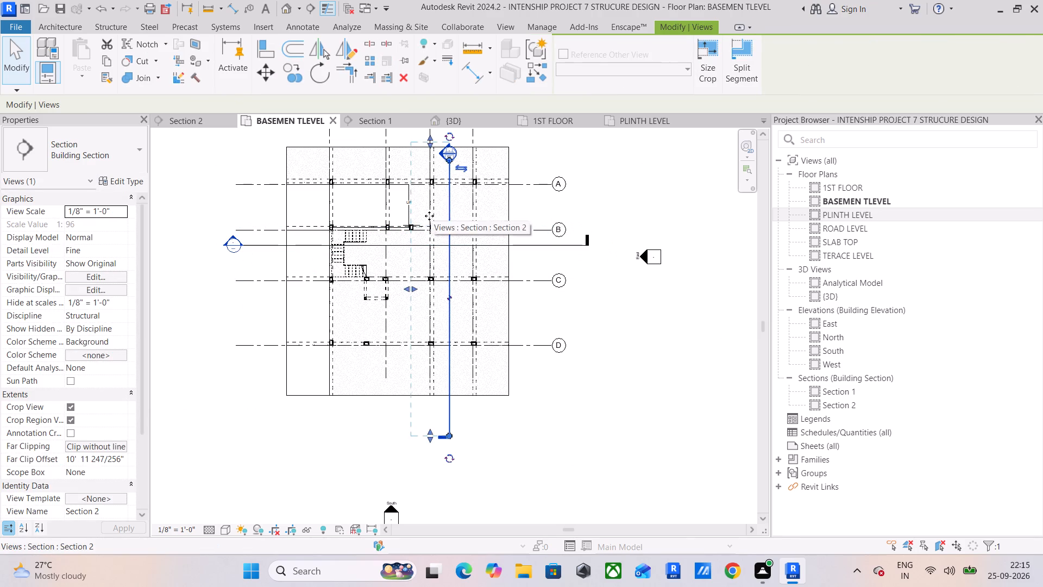
left_click_drag(429, 216, 425, 216)
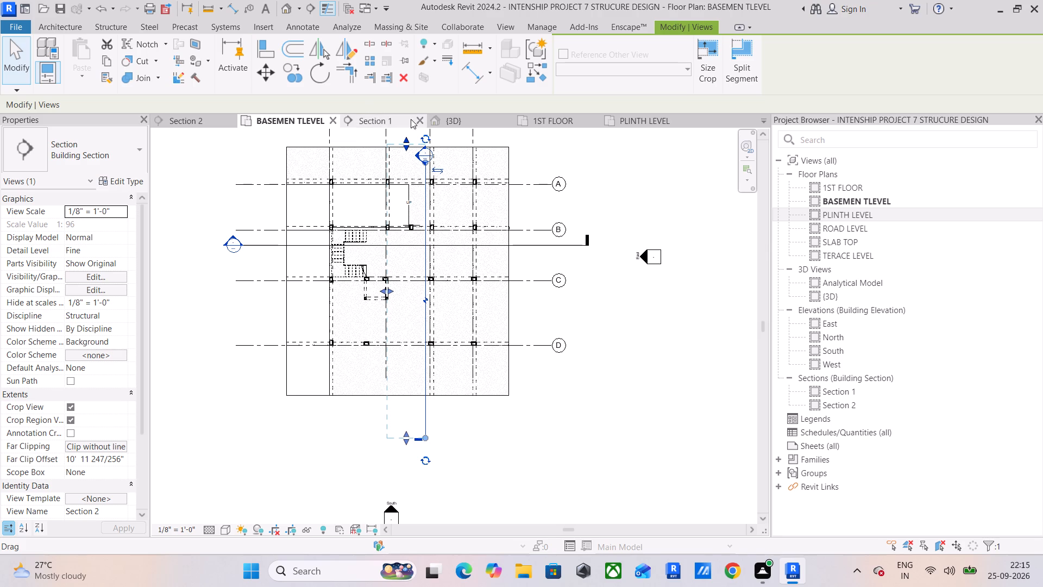
Select the flagged #4 bar in the {3D} view and look for its position in Section 1.
left_click(456, 119)
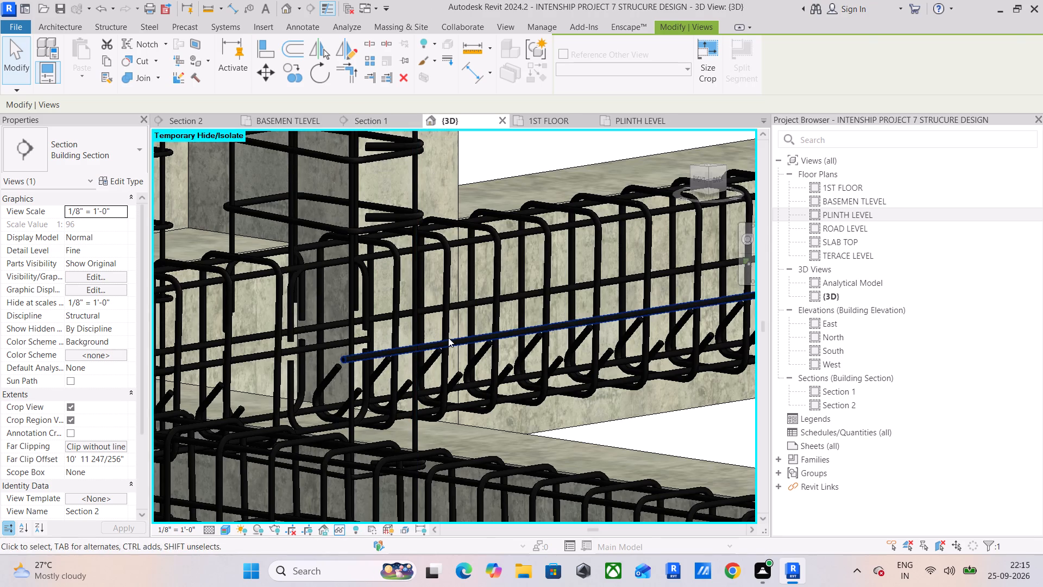
left_click(448, 338)
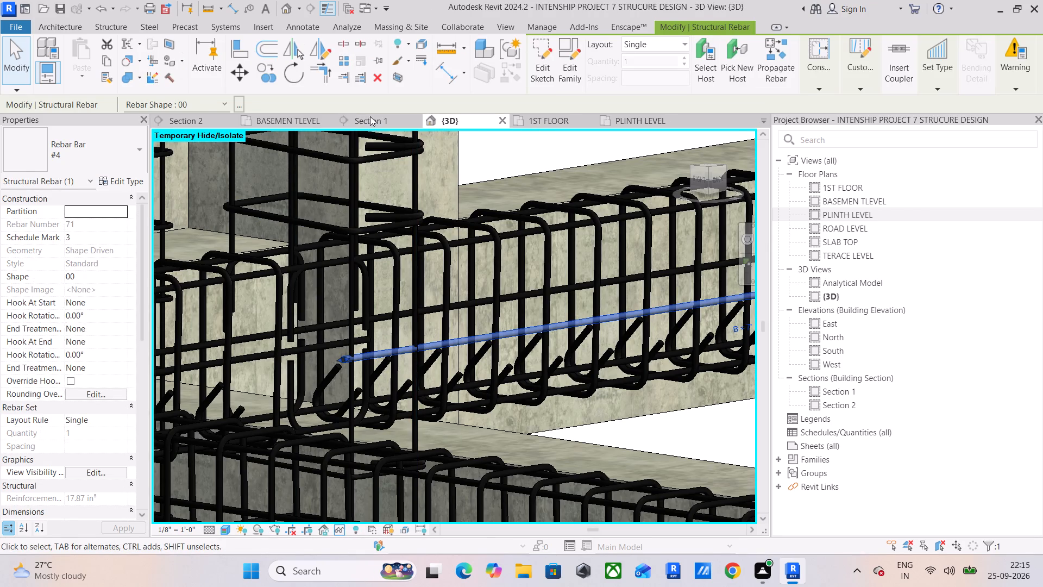
left_click(370, 116)
scroll(387, 218, "up", 3)
middle_click_drag(427, 199, 426, 348)
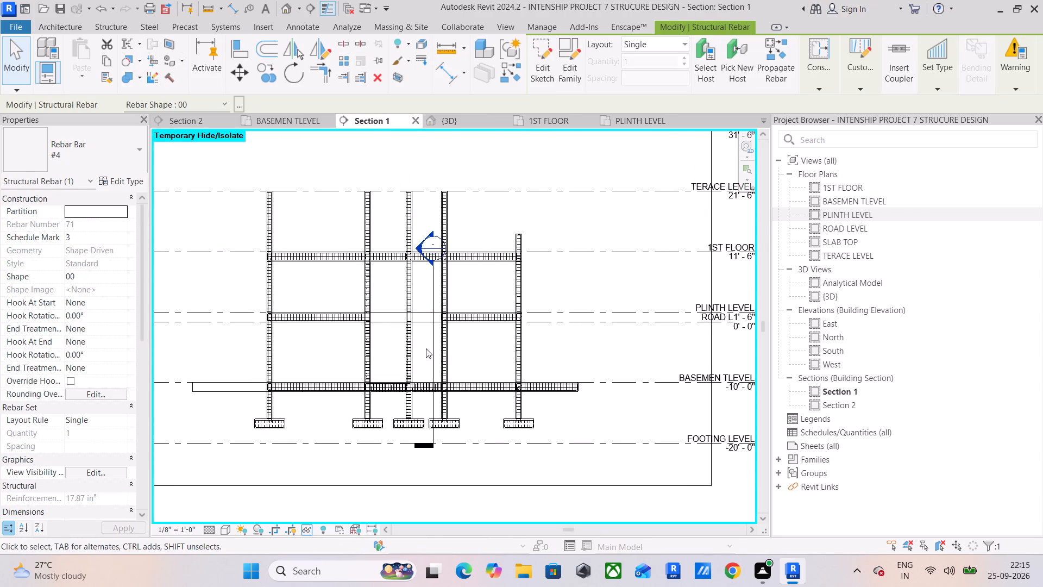
scroll(408, 376, "up", 6)
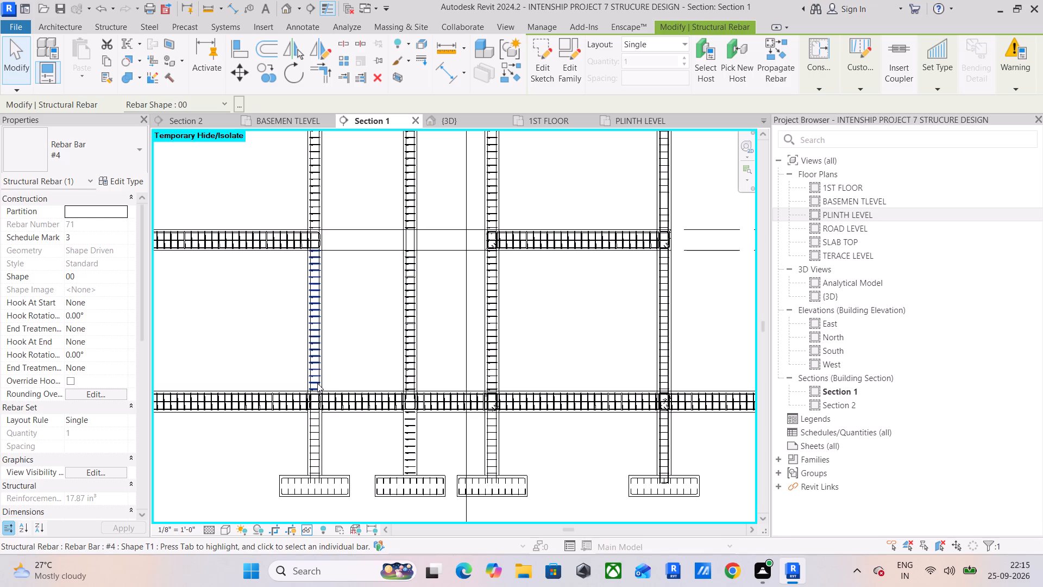
scroll(454, 414, "up", 7)
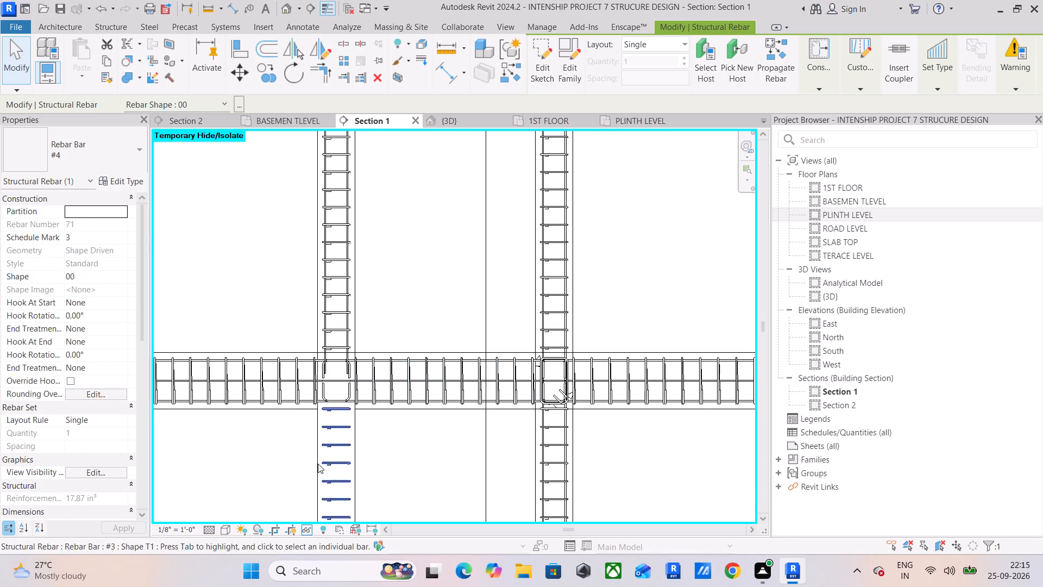
scroll(298, 402, "down", 14)
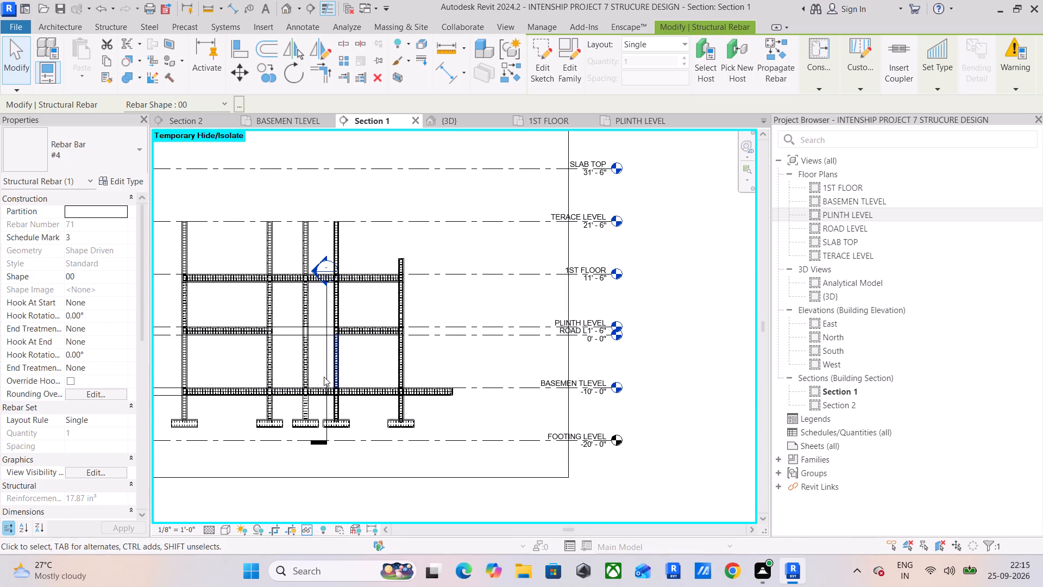
middle_click_drag(224, 367, 347, 349)
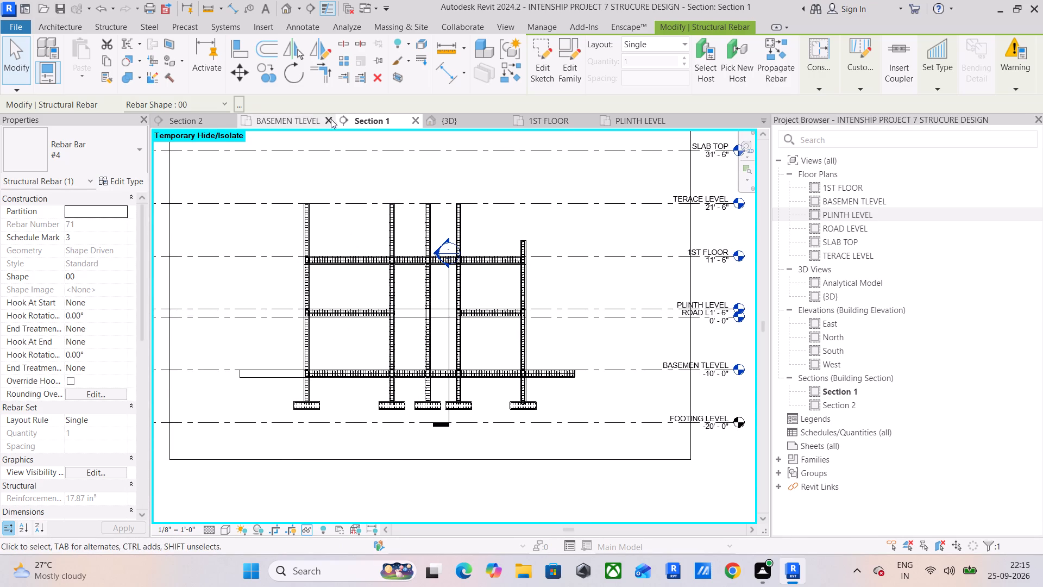
In Section 2, align the stray #4 bar with the mid-height side bar inside the basement-level beam's stirrup.
left_click(196, 116)
scroll(531, 338, "up", 1)
scroll(531, 338, "down", 10)
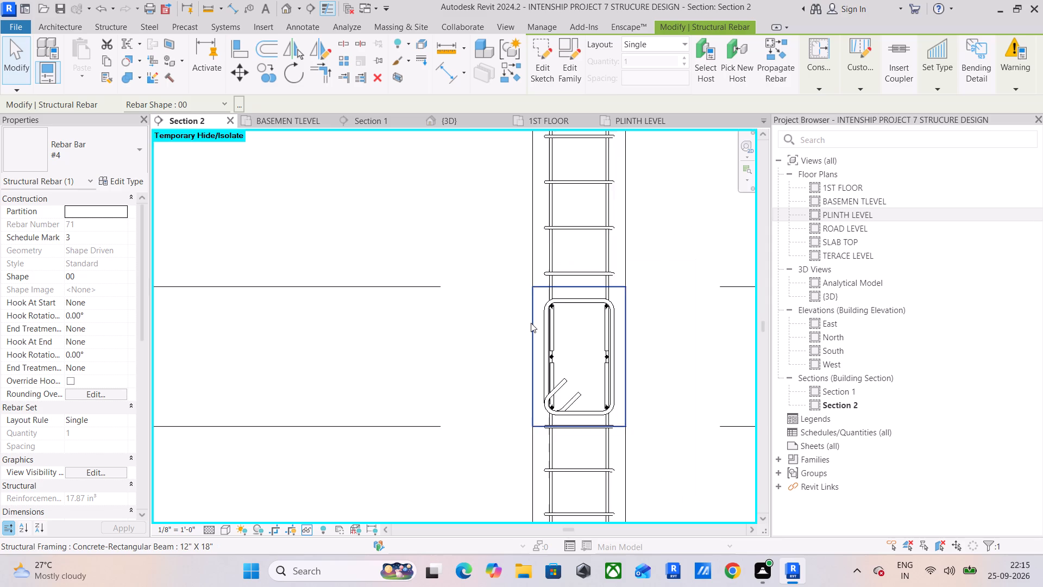
scroll(531, 323, "down", 20)
scroll(531, 323, "down", 1)
middle_click_drag(537, 346, 309, 262)
scroll(421, 361, "up", 6)
scroll(360, 265, "up", 11)
scroll(416, 334, "up", 5)
scroll(373, 316, "up", 6)
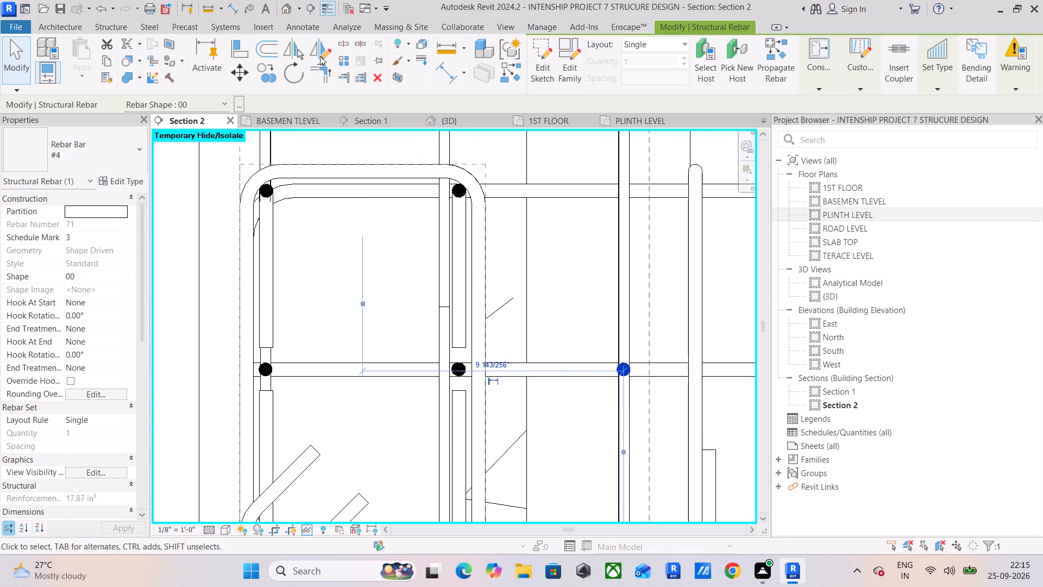
left_click(238, 53)
scroll(480, 337, "up", 5)
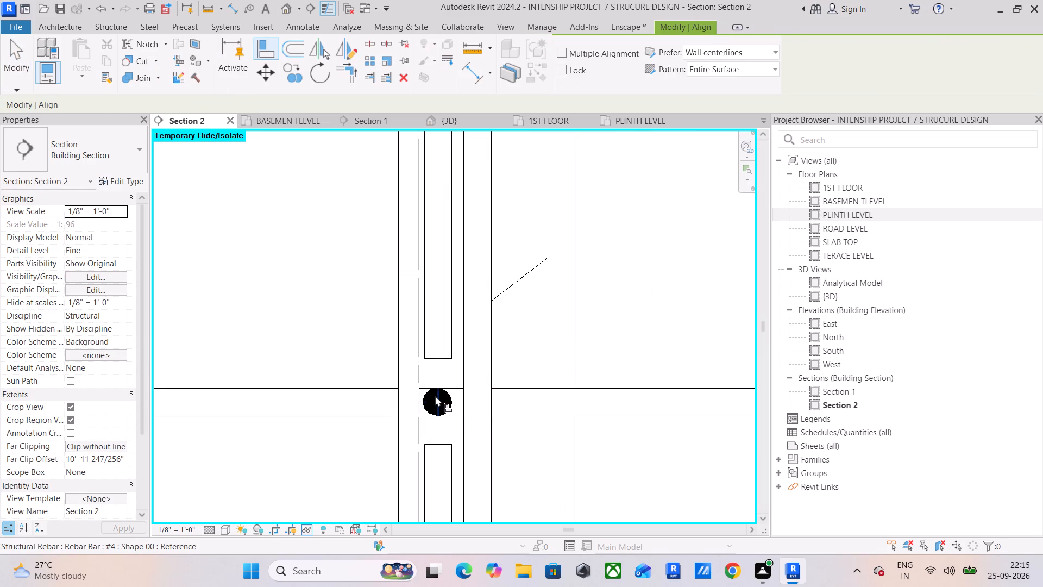
left_click(435, 395)
scroll(492, 405, "down", 5)
middle_click_drag(510, 402, 357, 390)
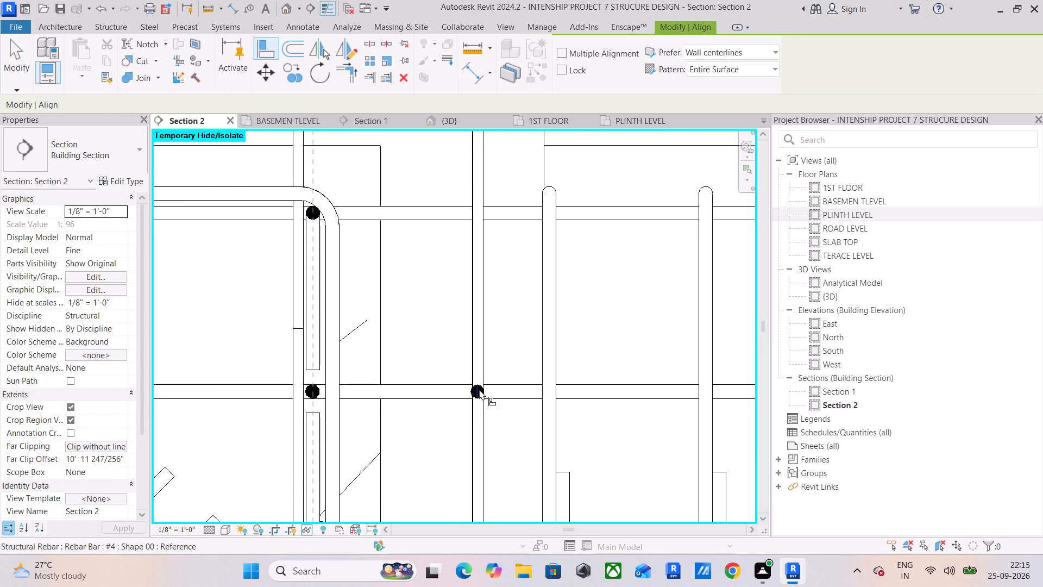
scroll(477, 390, "up", 5)
left_click(475, 384)
scroll(323, 384, "down", 6)
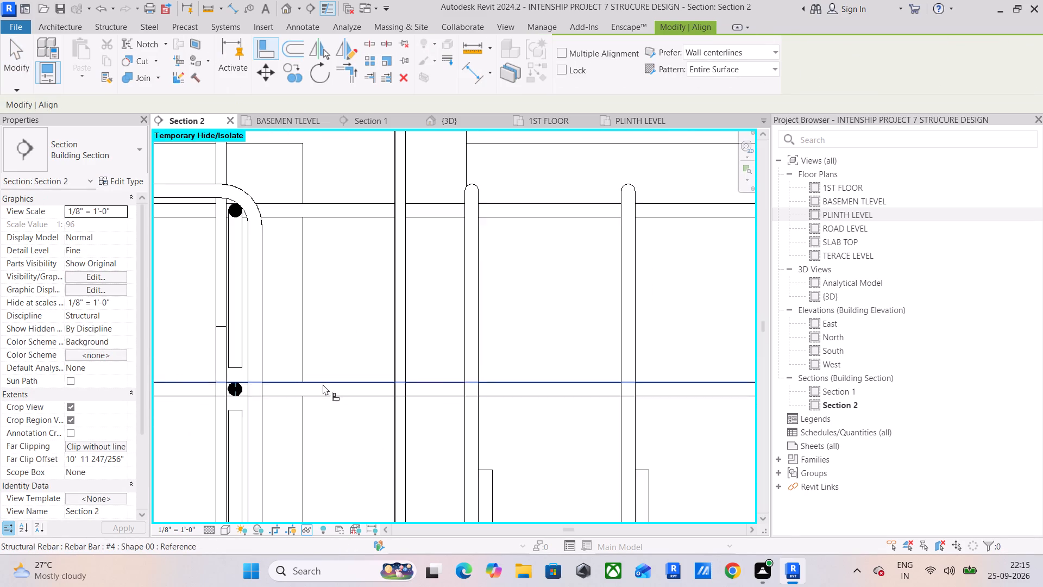
Examine the basement-level beam joints in Section 2 for side bars lying outside their stirrups.
middle_click_drag(323, 384, 512, 360)
scroll(512, 360, "down", 16)
middle_click_drag(525, 357, 301, 385)
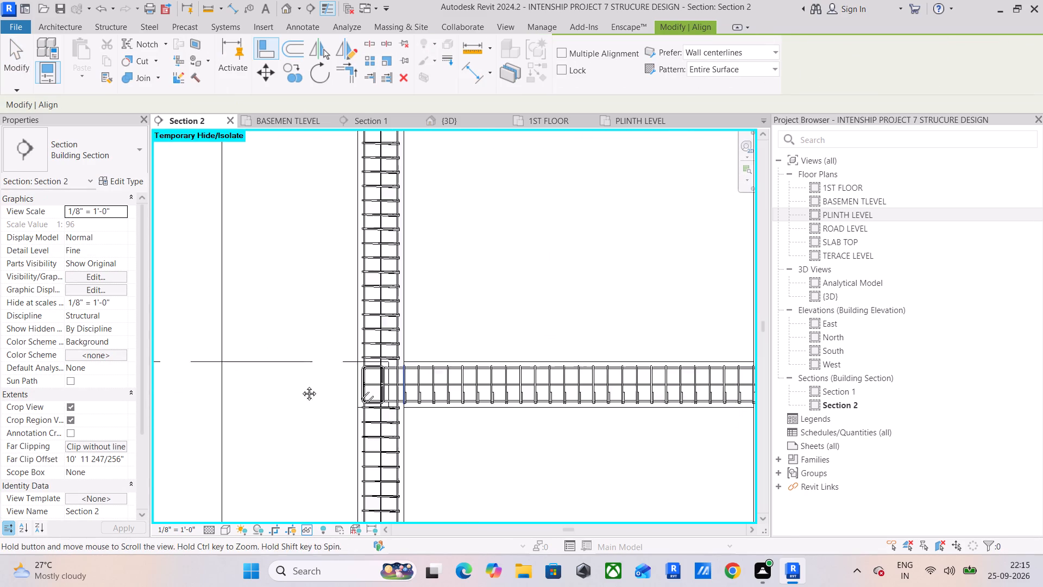
middle_click_drag(301, 385, 177, 365)
scroll(606, 378, "up", 4)
scroll(485, 351, "up", 11)
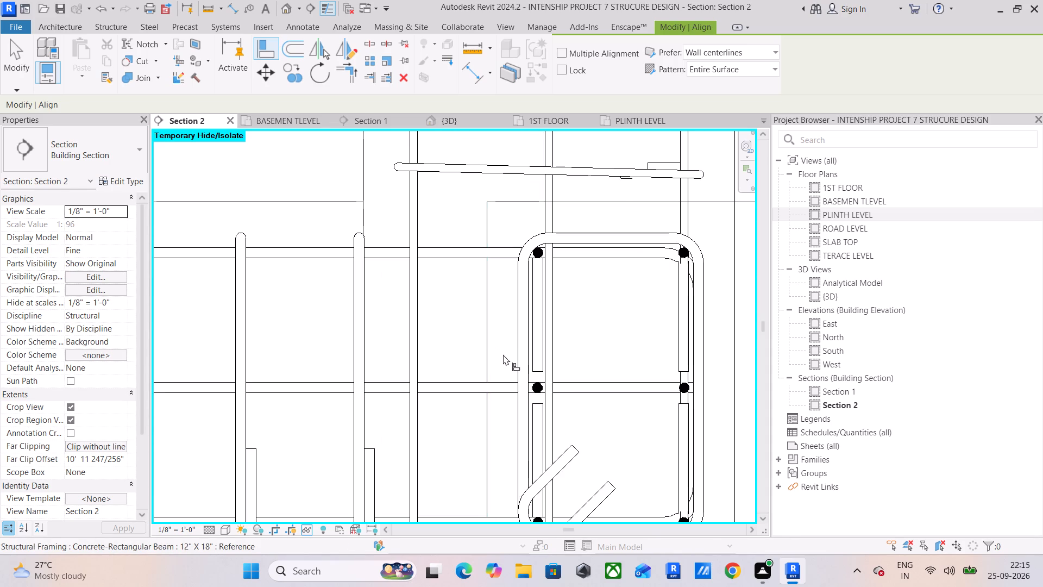
scroll(503, 354, "down", 18)
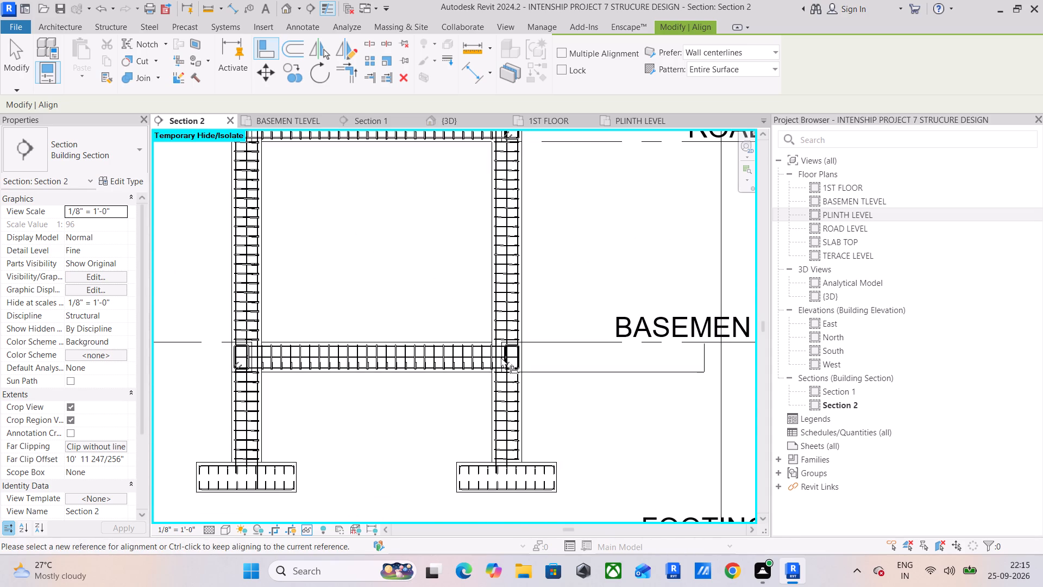
middle_click_drag(501, 357, 512, 299)
scroll(513, 309, "down", 10)
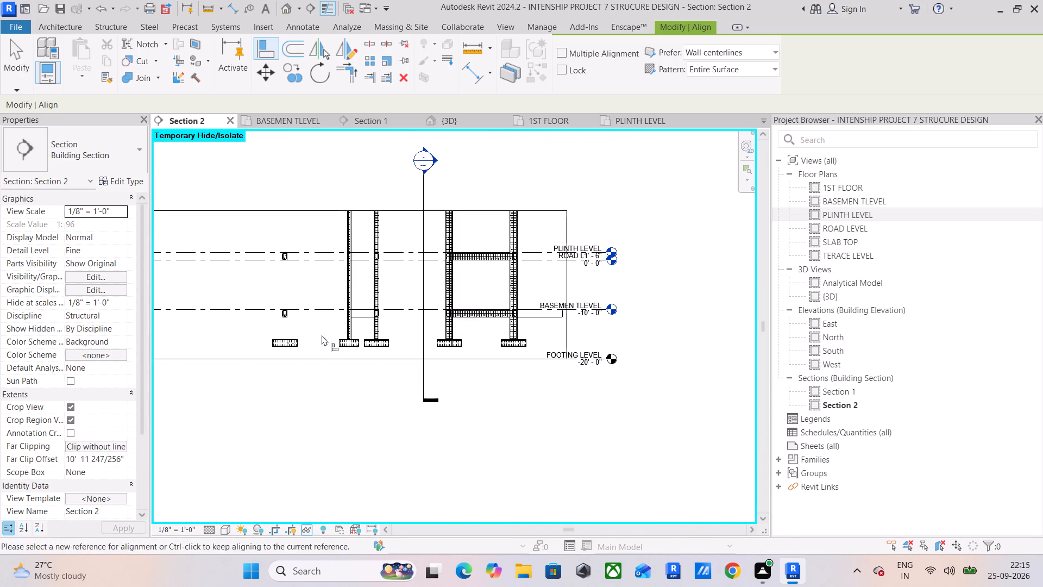
scroll(397, 309, "up", 5)
scroll(331, 322, "up", 9)
scroll(438, 303, "up", 4)
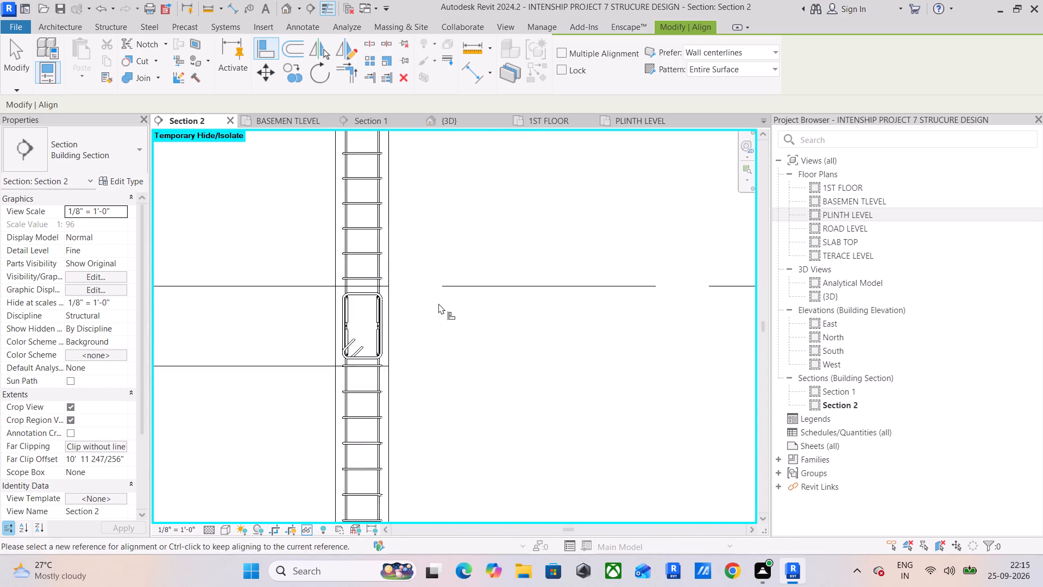
scroll(438, 303, "up", 2)
scroll(345, 328, "up", 7)
scroll(273, 340, "down", 17)
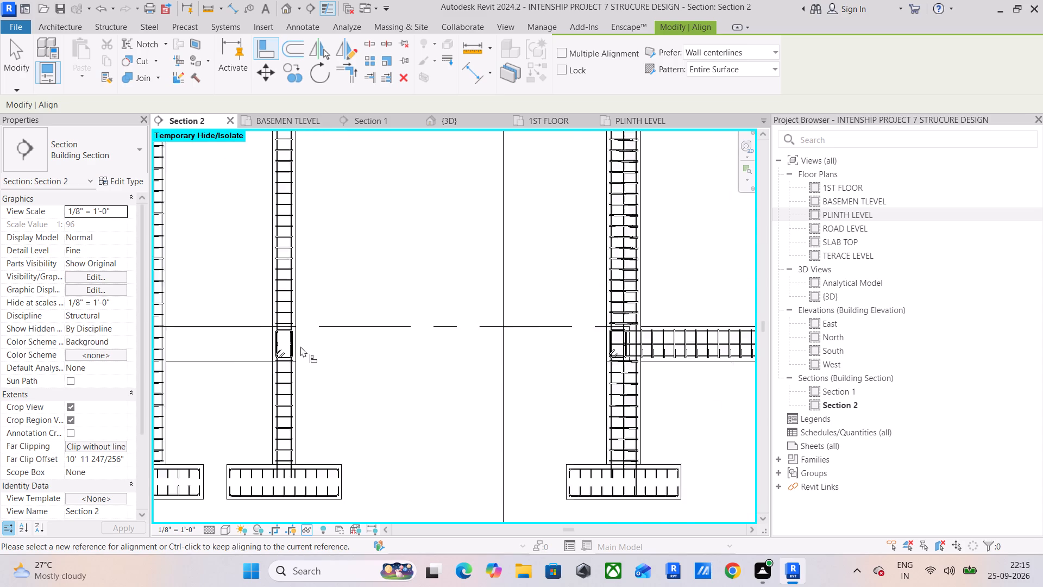
Examine the side bars inside the stirrups of the isolated beam cross-sections at basement and plinth levels in Section 2.
middle_click_drag(321, 346, 495, 344)
scroll(394, 351, "down", 2)
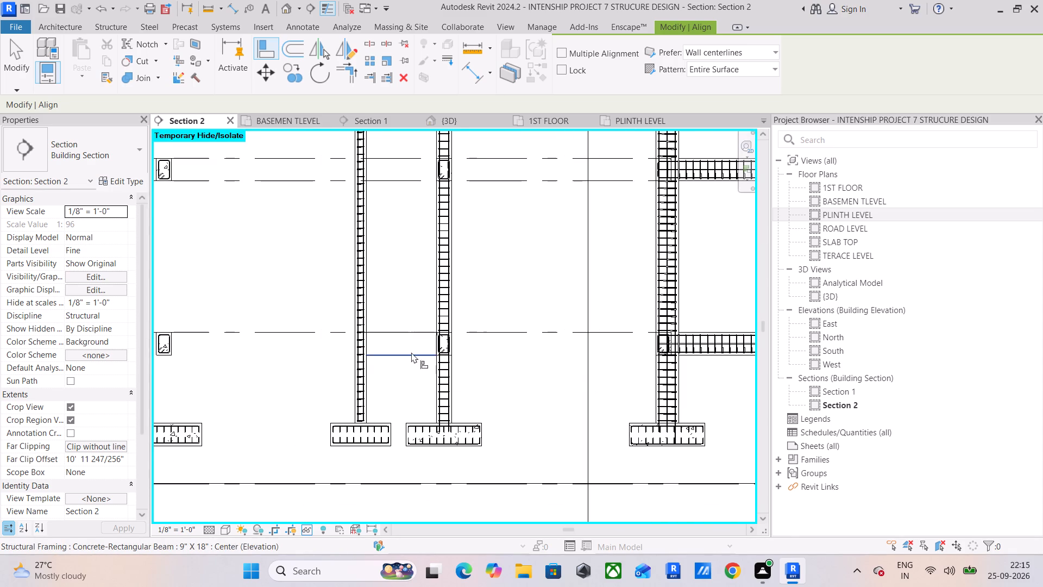
middle_click_drag(312, 328, 531, 328)
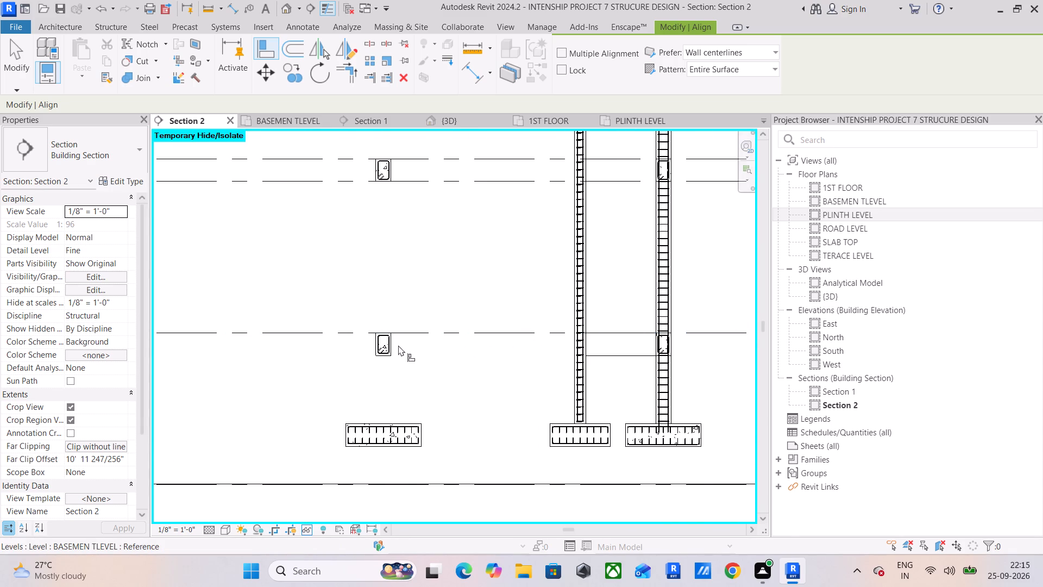
scroll(384, 354, "up", 11)
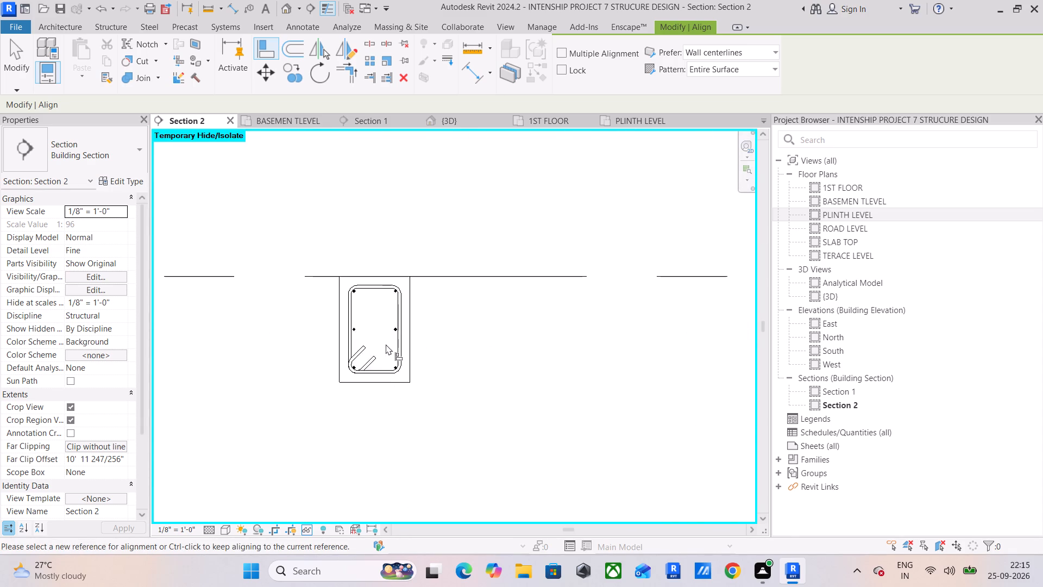
scroll(382, 336, "up", 11)
scroll(378, 326, "down", 2)
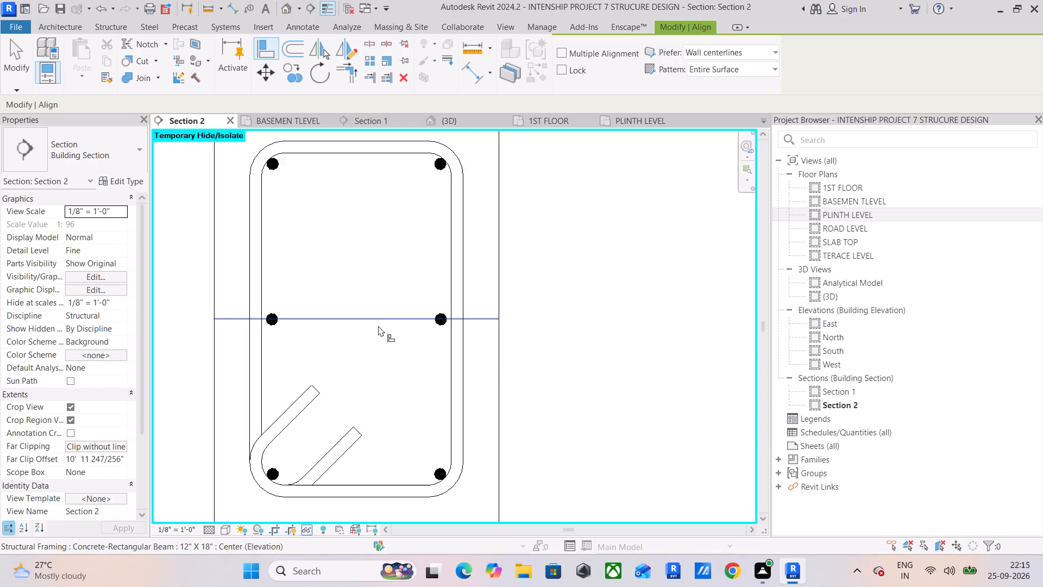
scroll(378, 326, "down", 18)
middle_click_drag(379, 322, 386, 464)
scroll(389, 238, "up", 3)
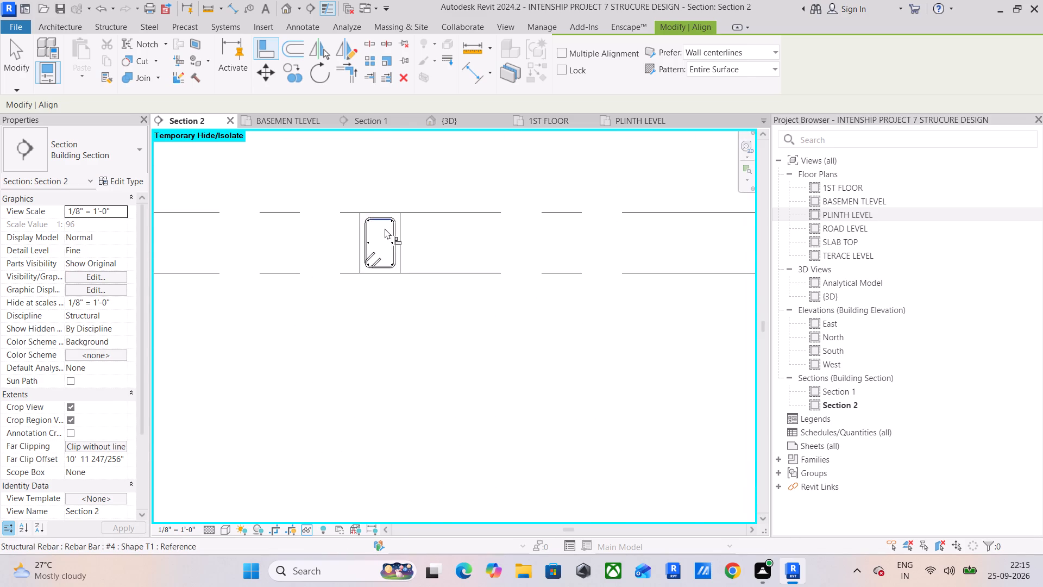
scroll(385, 228, "up", 14)
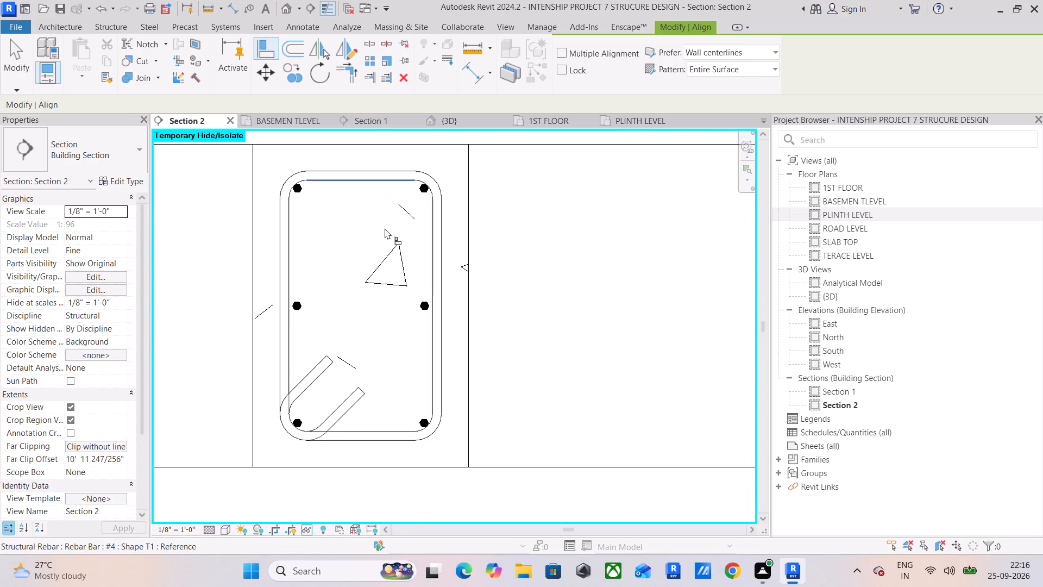
key("Escape")
key("Escape")
left_click(301, 310)
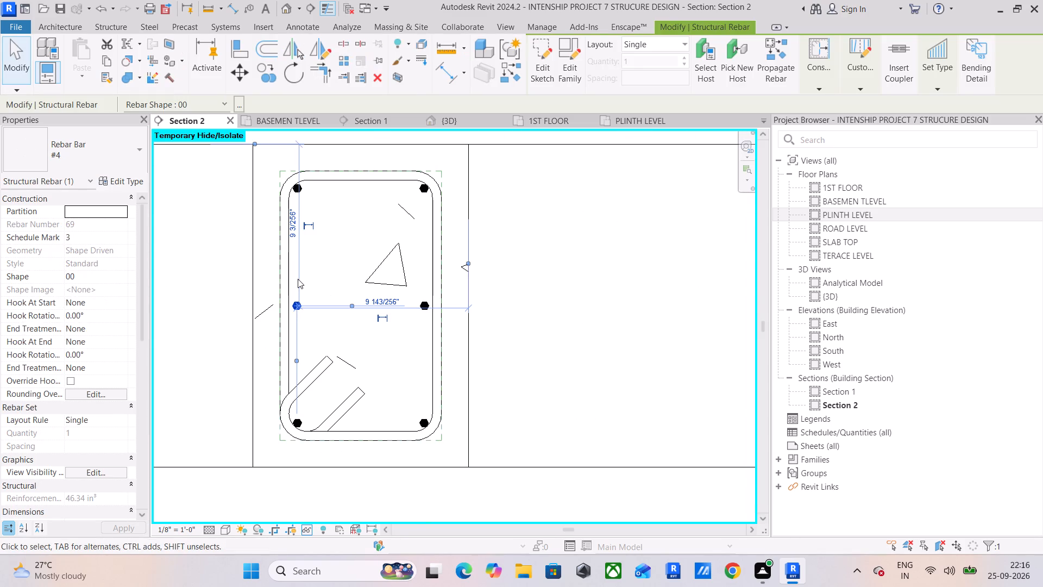
key("Escape")
scroll(485, 288, "down", 16)
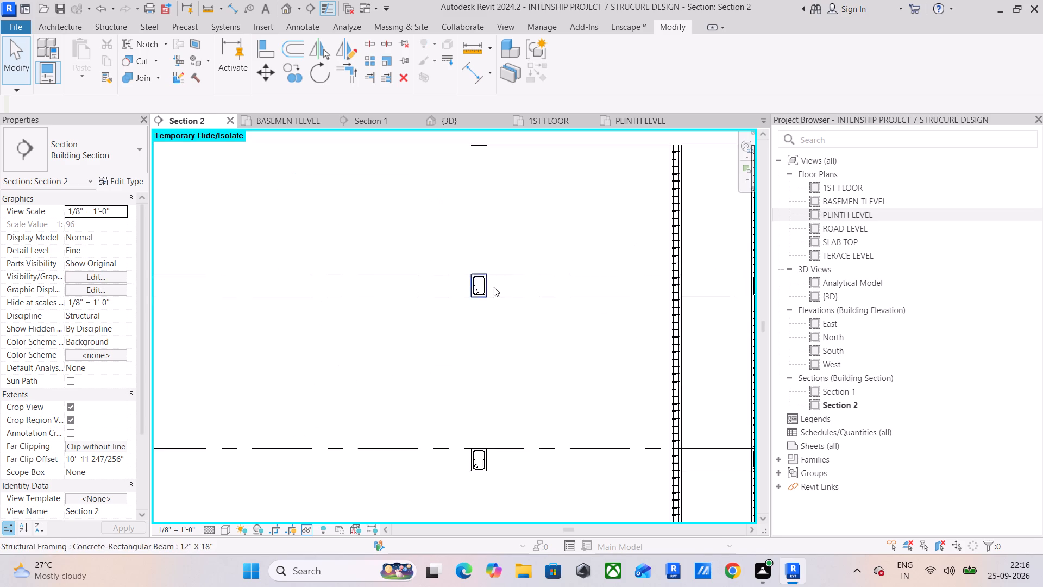
Extend Section 2's crop region upward to include the levels above the plinth.
scroll(494, 287, "down", 5)
middle_click_drag(497, 305, 428, 308)
left_click(472, 188)
scroll(472, 188, "down", 6)
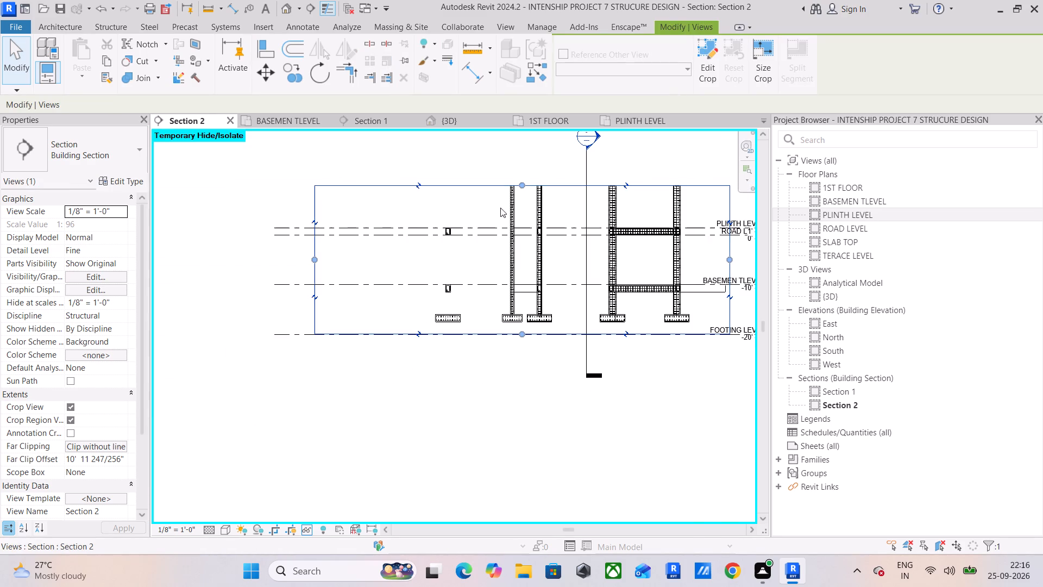
left_click_drag(525, 184, 518, 135)
middle_click_drag(529, 176, 507, 351)
left_click_drag(500, 308, 500, 231)
At the first beam level above the plinth, align the stray #4 bar horizontally with the stirrup's lower corner bar nearest it.
scroll(599, 324, "up", 8)
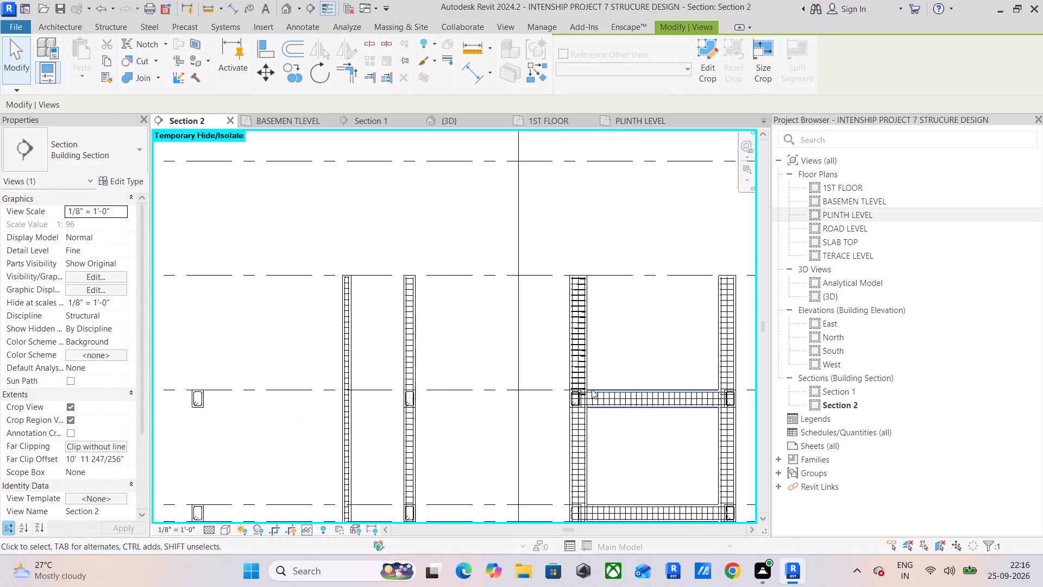
scroll(592, 389, "up", 3)
middle_click_drag(574, 395, 539, 273)
scroll(538, 277, "up", 11)
scroll(593, 292, "up", 5)
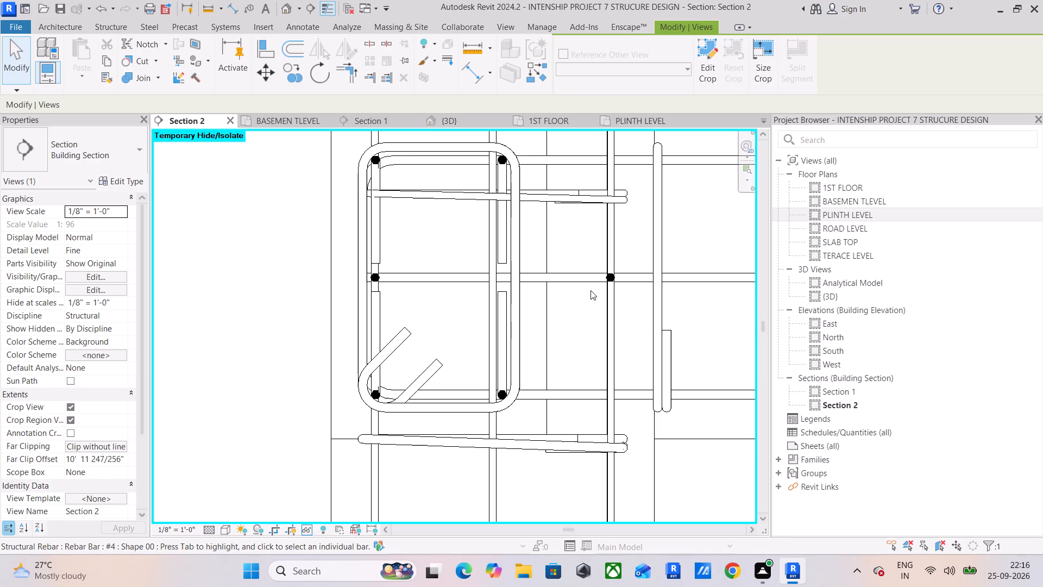
left_click(277, 58)
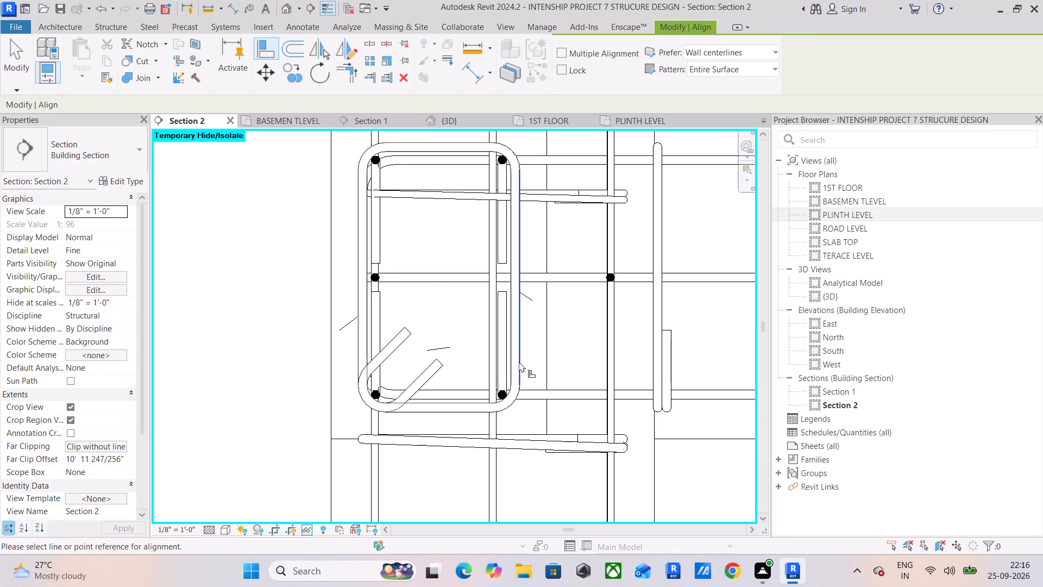
scroll(500, 402, "up", 11)
left_click(509, 365)
scroll(517, 353, "down", 4)
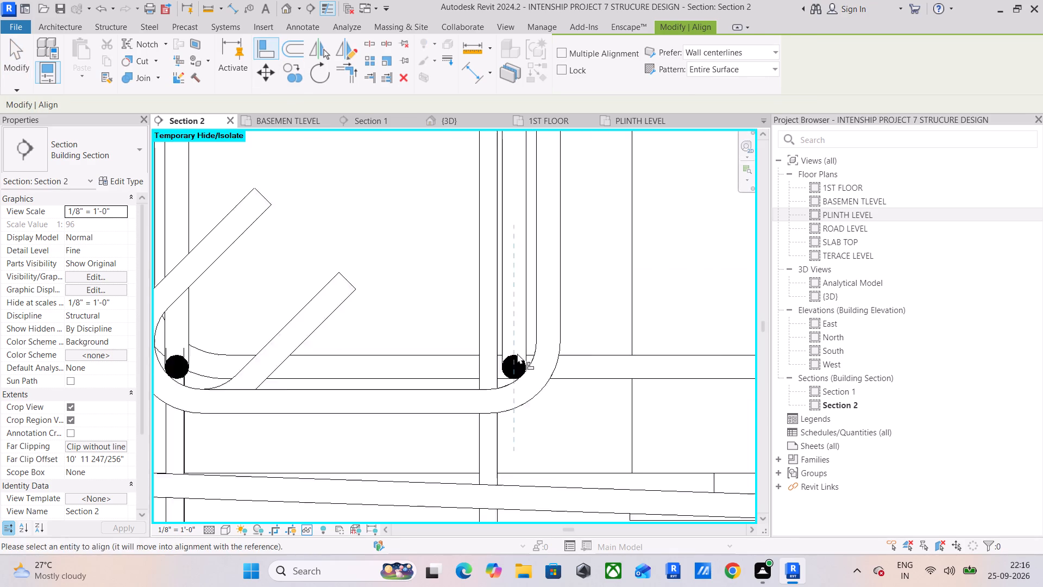
scroll(517, 353, "down", 3)
middle_click_drag(550, 348, 468, 484)
scroll(617, 278, "up", 9)
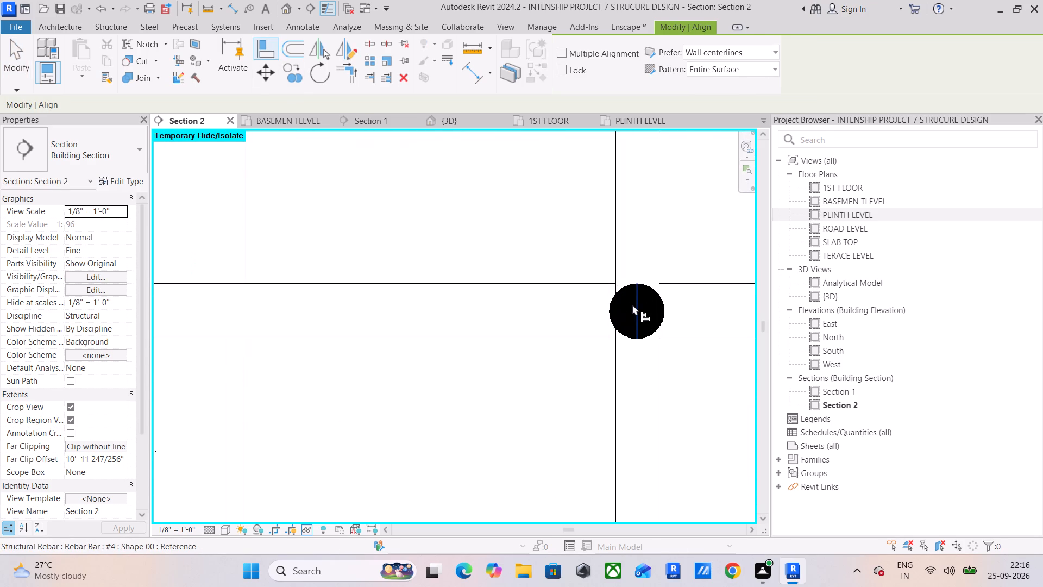
left_click(636, 307)
scroll(636, 307, "down", 6)
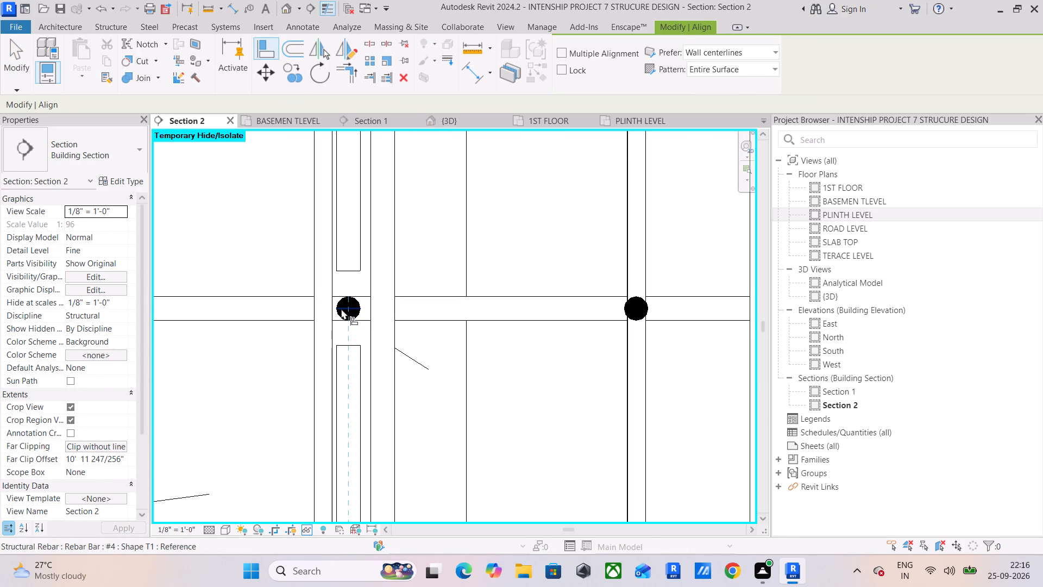
Align the overlapping #4 bar still at the column reinforcement with the stirrup's mid-height side bar.
scroll(341, 309, "up", 5)
left_click(355, 293)
scroll(504, 320, "down", 6)
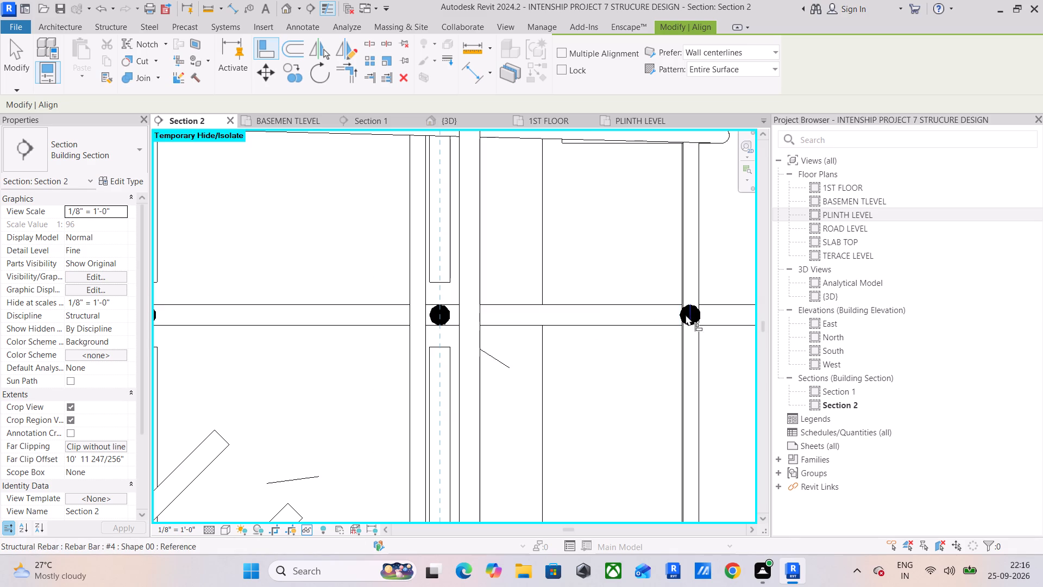
left_click(689, 310)
scroll(545, 345, "down", 7)
scroll(604, 326, "up", 7)
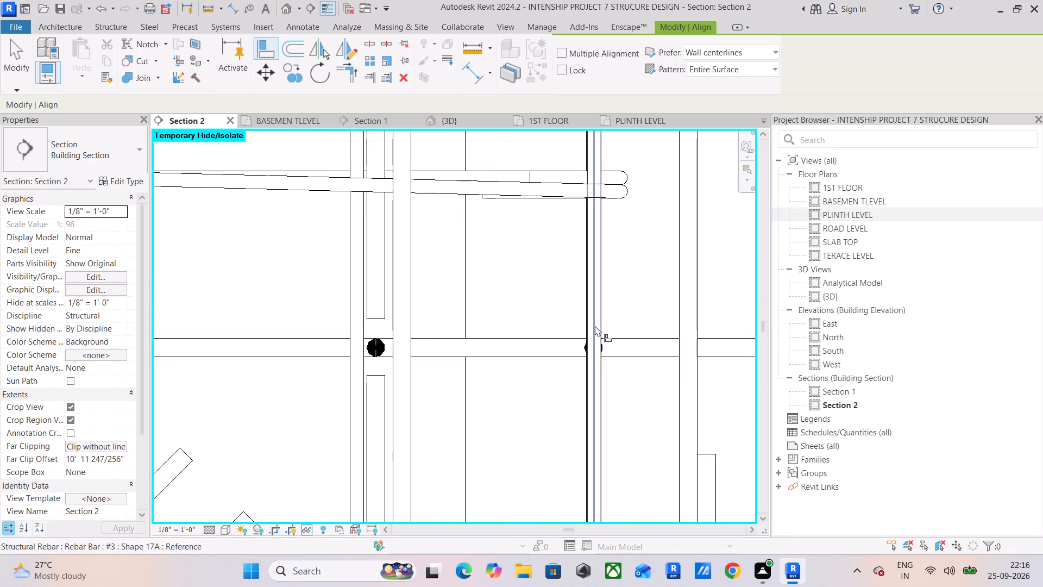
scroll(595, 326, "up", 4)
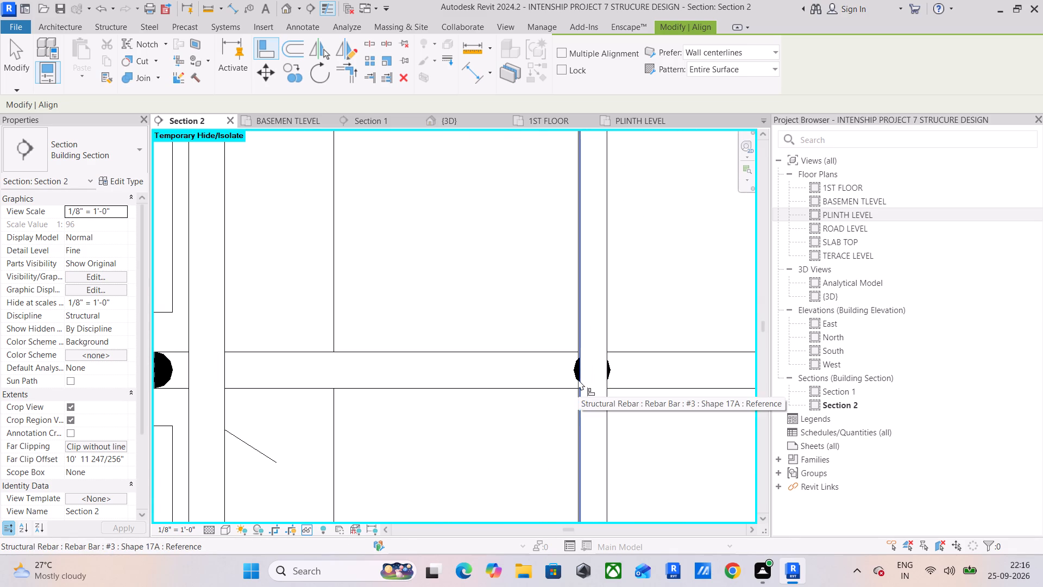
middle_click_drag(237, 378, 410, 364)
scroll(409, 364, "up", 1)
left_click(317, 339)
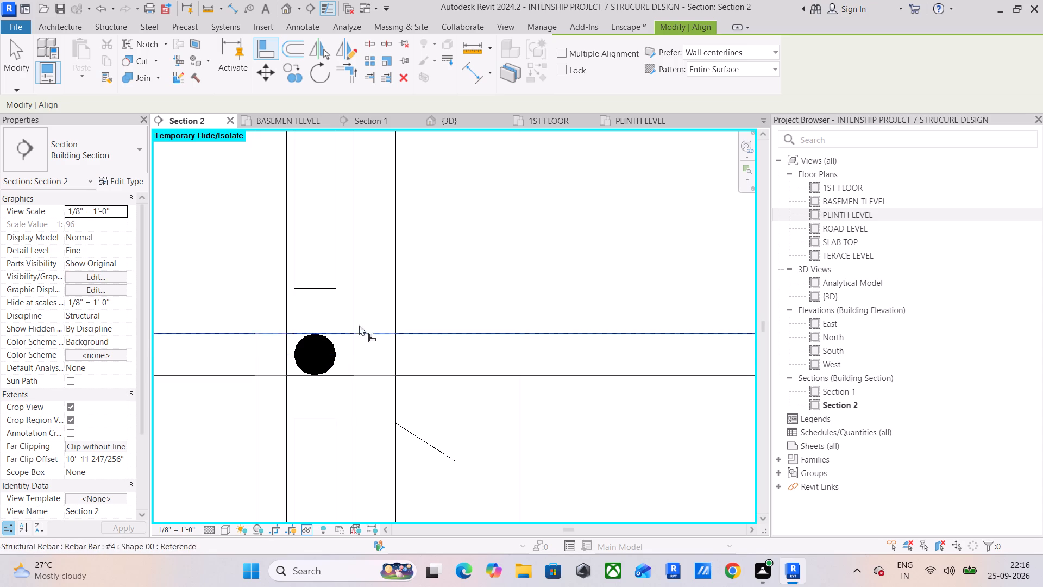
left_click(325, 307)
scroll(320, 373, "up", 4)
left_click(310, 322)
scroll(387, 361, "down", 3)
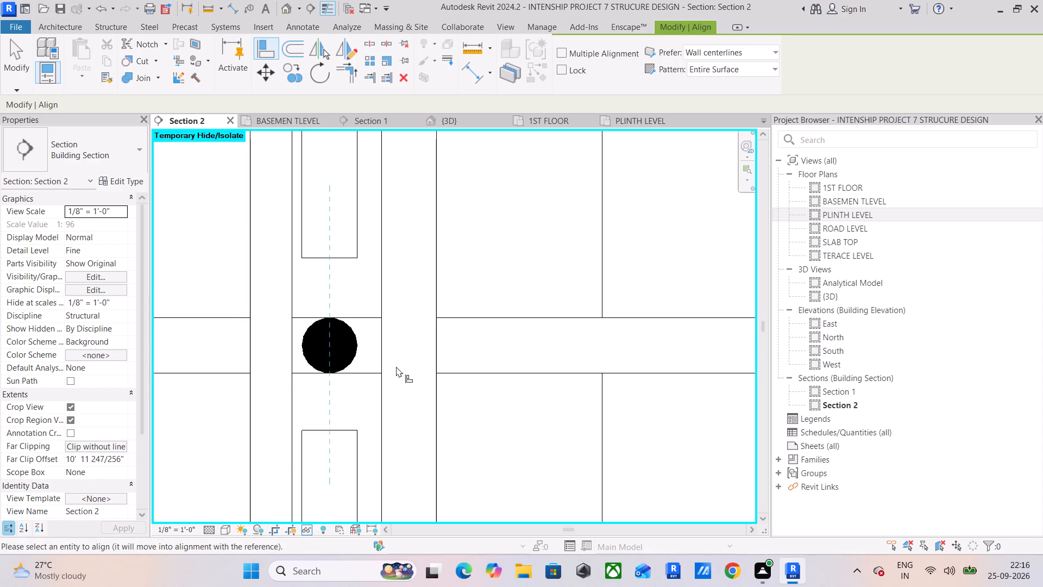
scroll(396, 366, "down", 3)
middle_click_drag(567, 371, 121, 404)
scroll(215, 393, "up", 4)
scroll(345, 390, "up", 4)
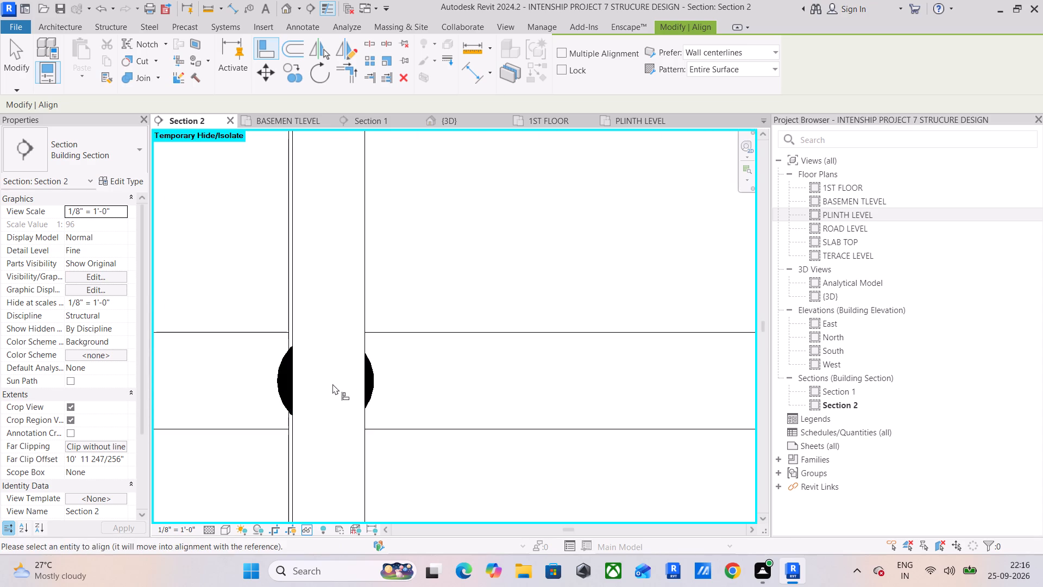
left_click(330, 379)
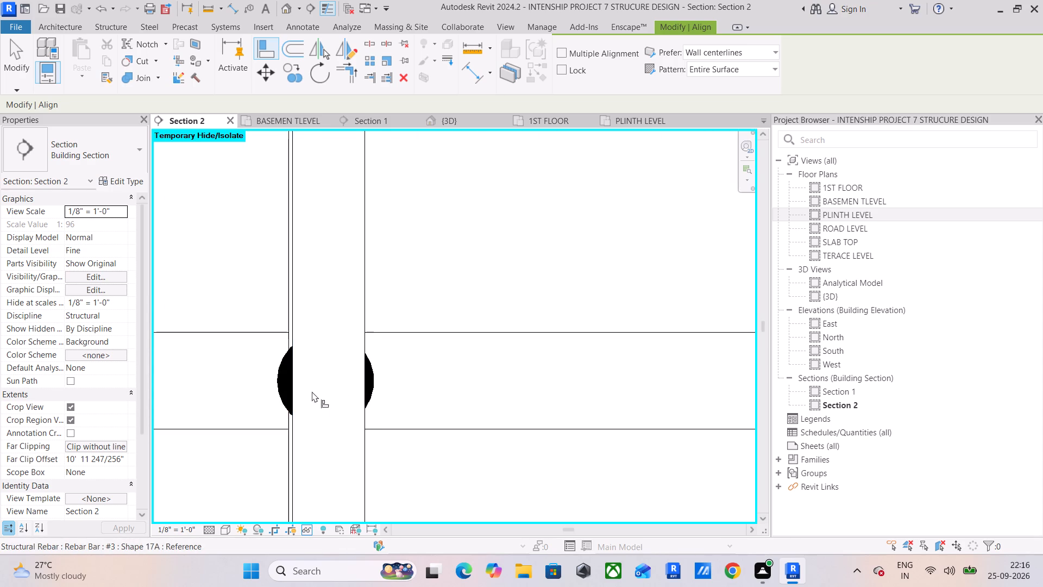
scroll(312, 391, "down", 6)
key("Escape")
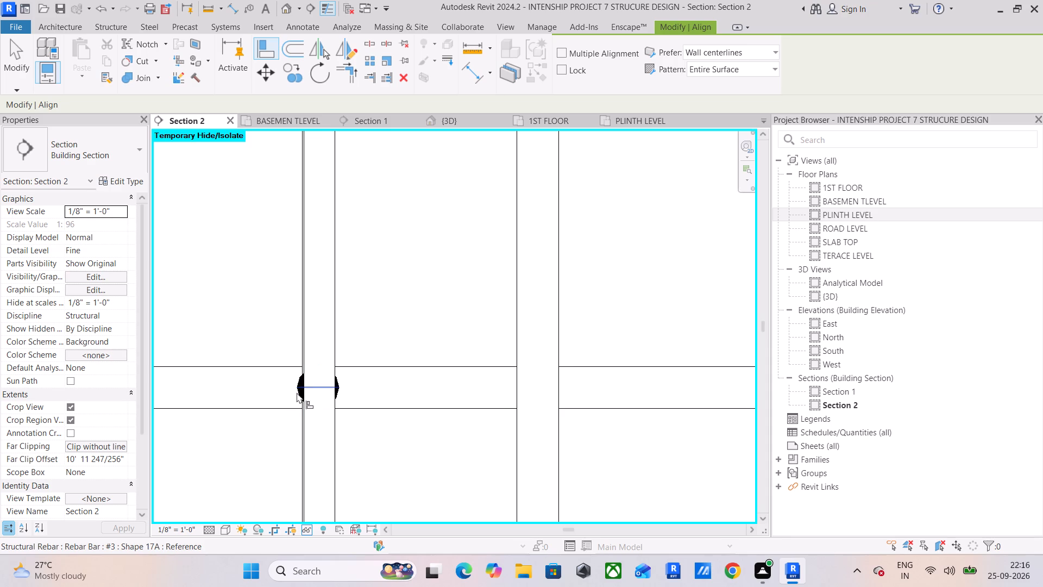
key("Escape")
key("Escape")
Move the remaining stray #4 bar clear of the column tie, toward the beam stirrup.
left_click(298, 388)
left_click_drag(319, 384, 180, 386)
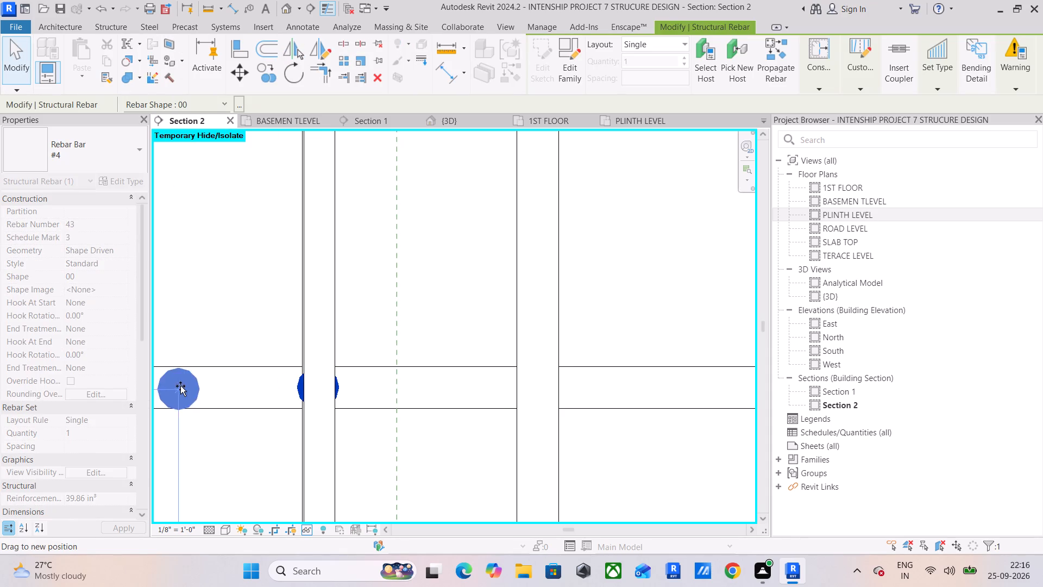
left_click_drag(180, 386, 197, 381)
middle_click_drag(204, 397, 496, 410)
scroll(497, 404, "down", 6)
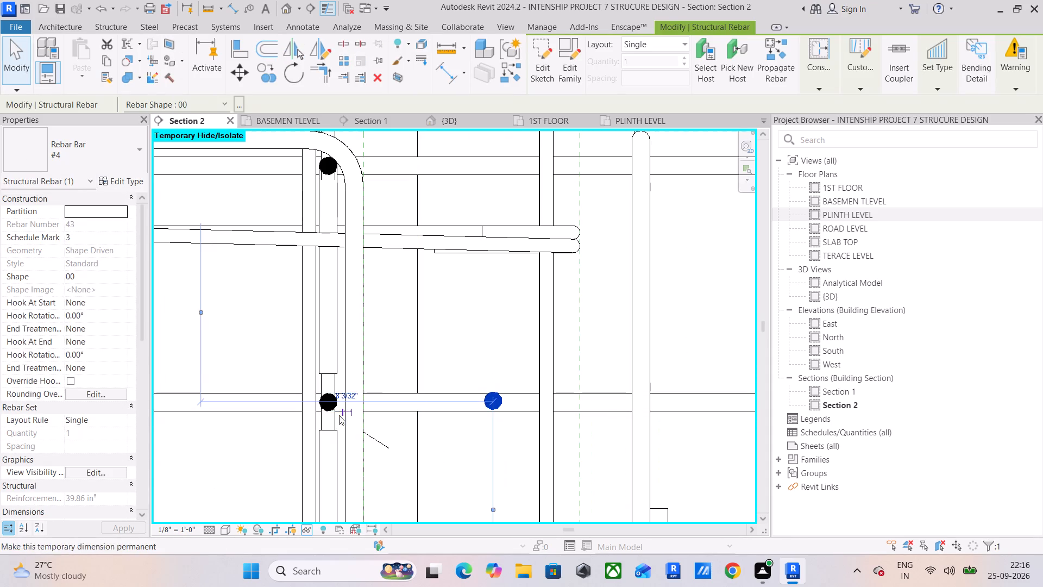
scroll(332, 388, "up", 10)
scroll(332, 388, "down", 8)
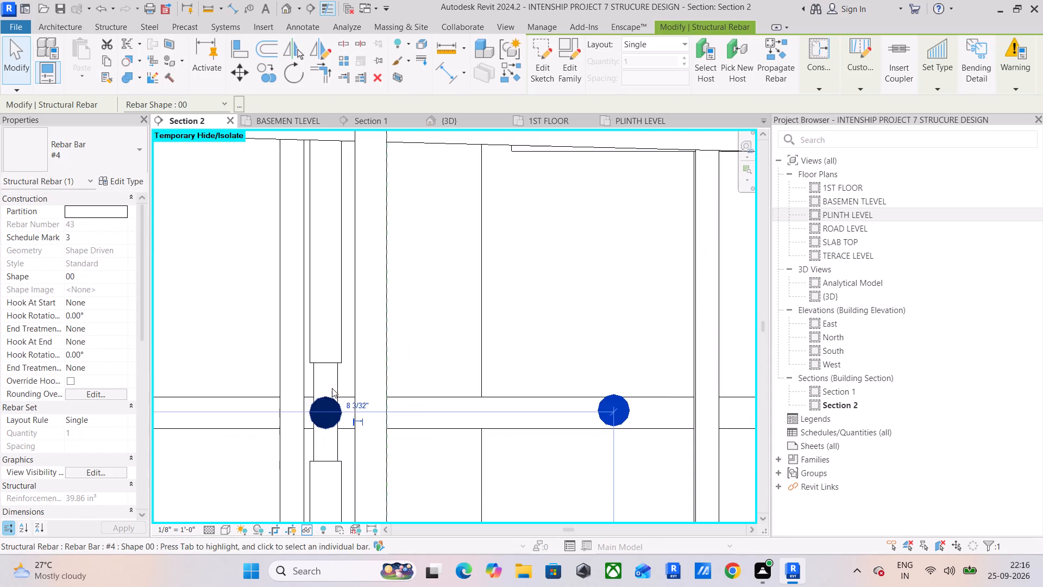
scroll(332, 388, "down", 10)
middle_click_drag(501, 399, 272, 360)
middle_click_drag(236, 369, 482, 367)
scroll(279, 347, "up", 8)
scroll(465, 344, "up", 3)
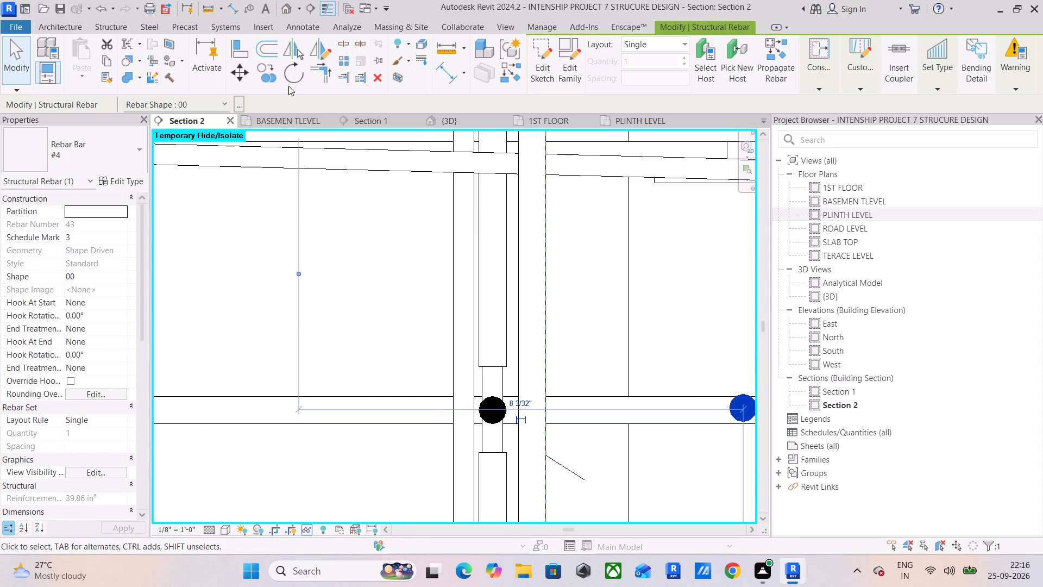
Align the moved #4 bar horizontally with the mid-height side bar inside the beam stirrup.
left_click(231, 44)
scroll(501, 426, "up", 8)
left_click(498, 396)
scroll(580, 432, "down", 5)
middle_click_drag(595, 436, 332, 392)
left_click(659, 377)
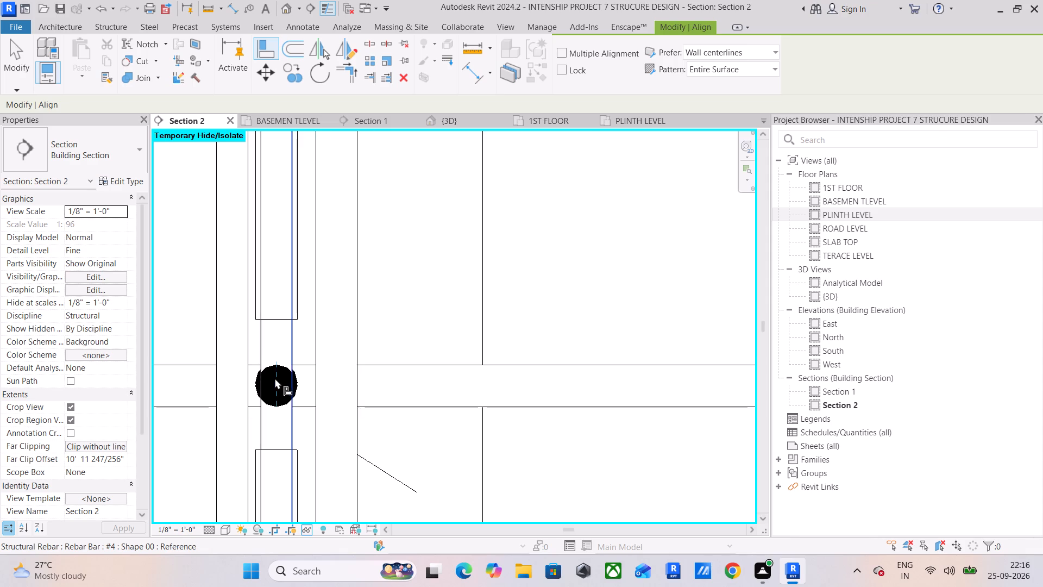
Align the #4 bar vertically with the opposite mid-height side bar inside the beam stirrup.
scroll(275, 378, "up", 9)
left_click(330, 409)
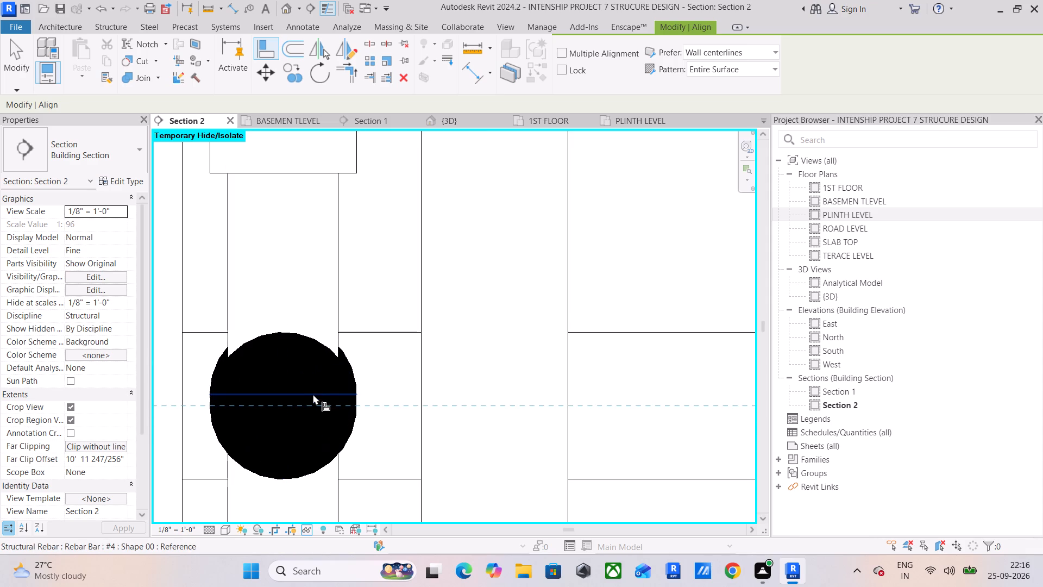
left_click(305, 395)
scroll(305, 395, "down", 17)
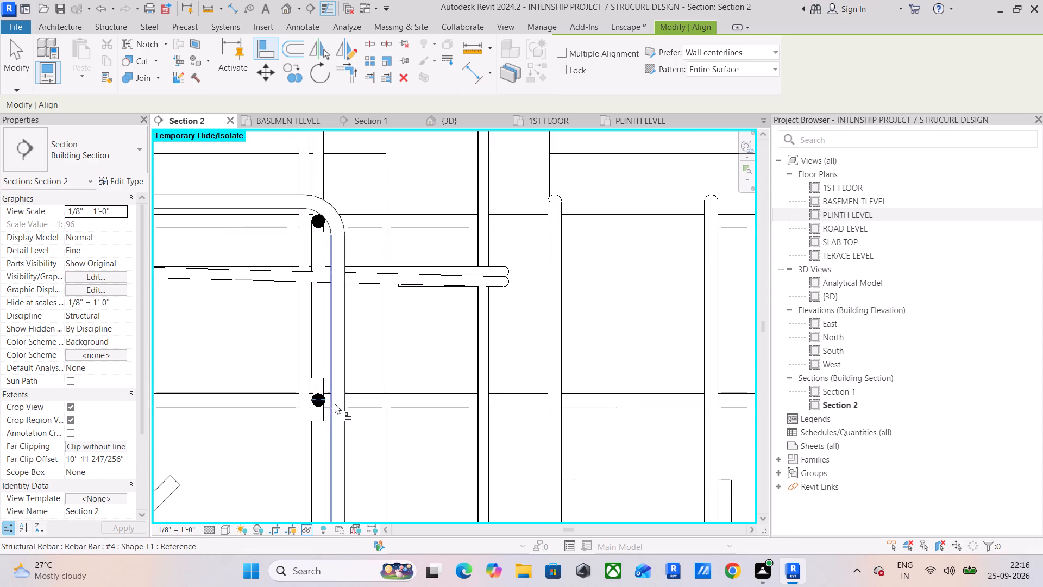
middle_click_drag(374, 409, 497, 403)
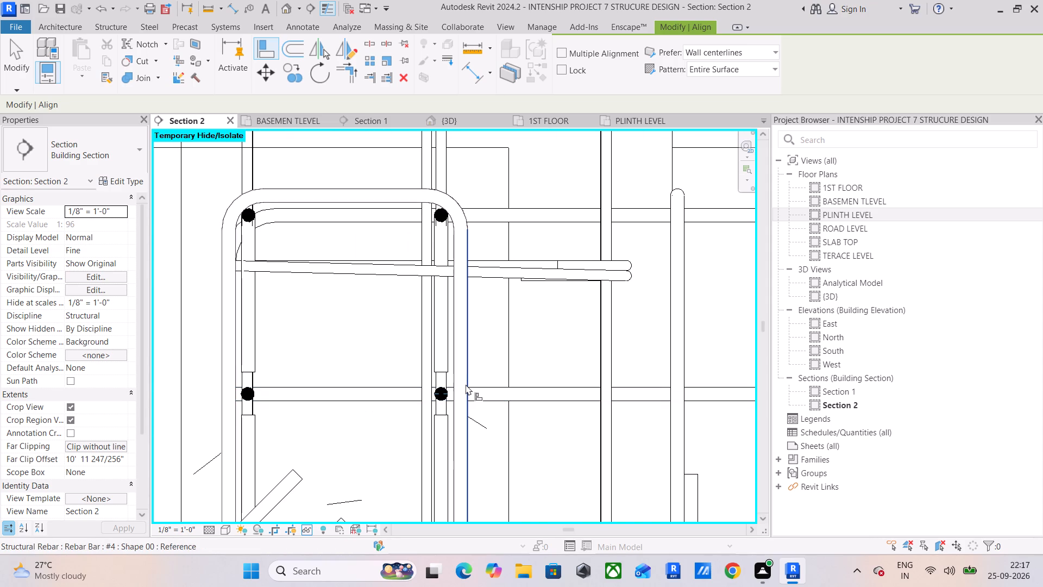
scroll(465, 384, "down", 2)
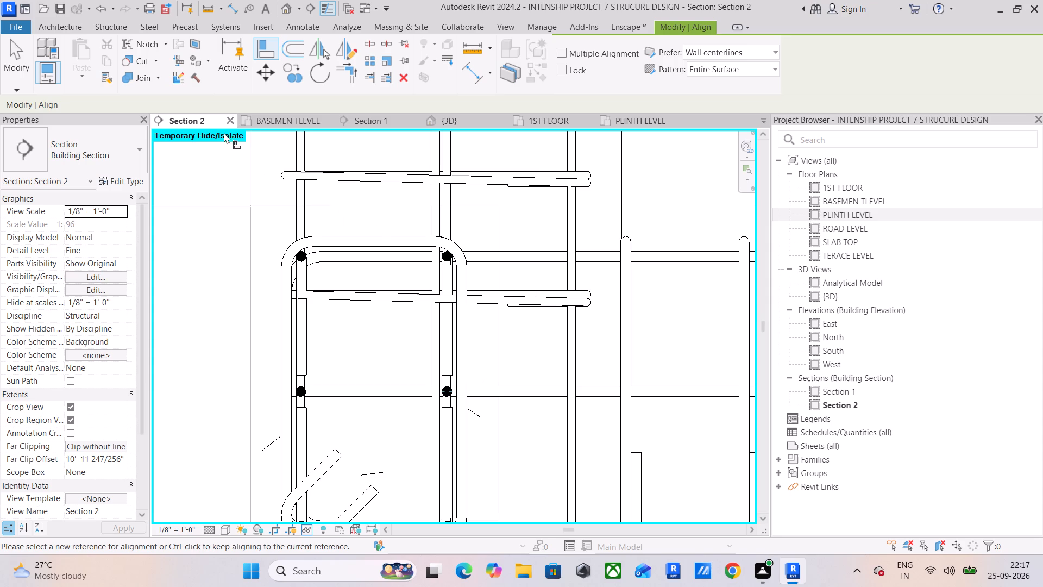
left_click(13, 73)
Examine the 1st-floor beam stirrups and beam-column joints across Section 2 for stray bars.
scroll(577, 430, "down", 13)
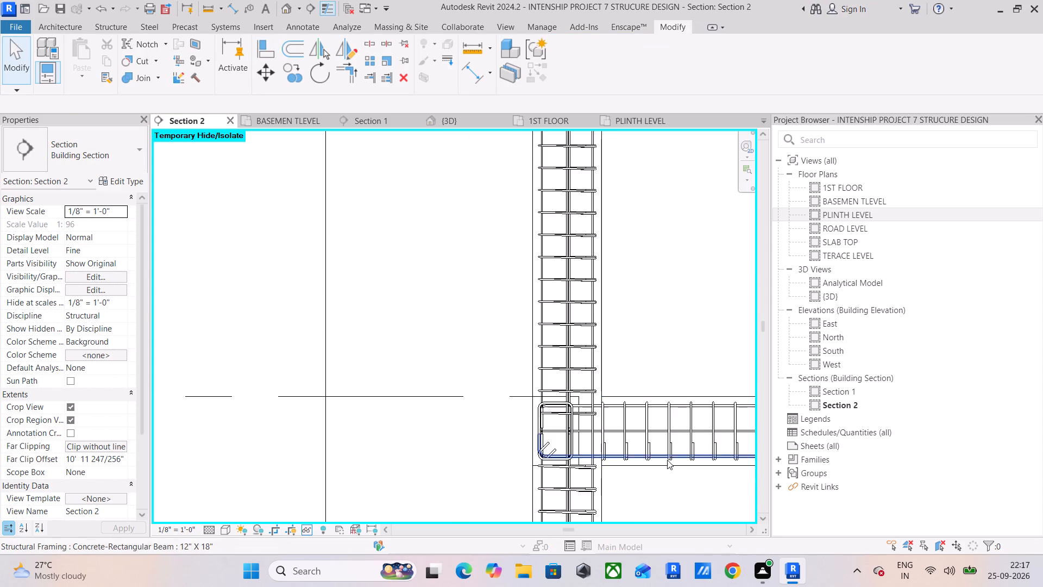
scroll(667, 460, "down", 4)
middle_click_drag(678, 456, 243, 355)
scroll(496, 329, "up", 9)
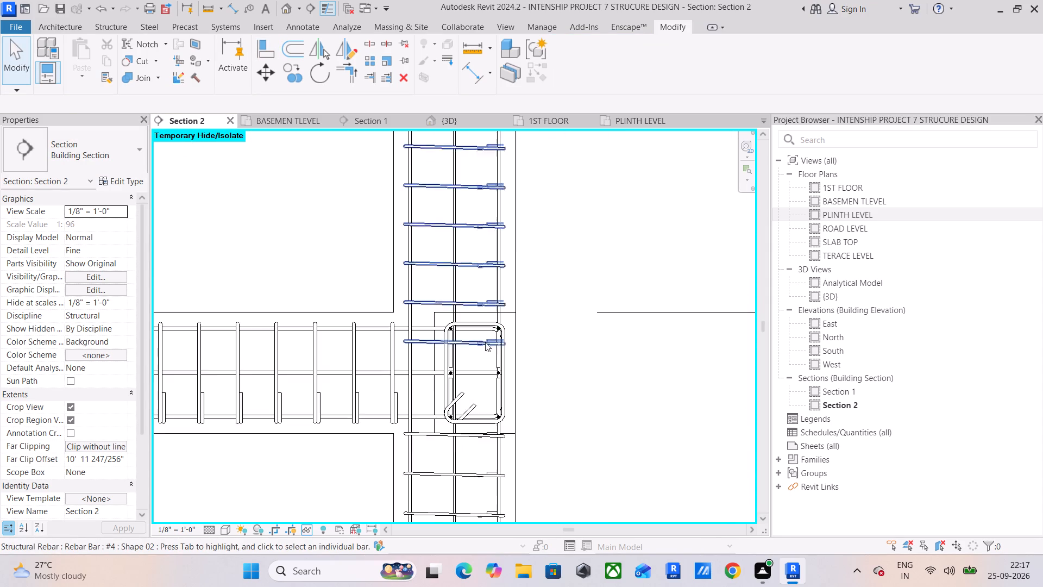
scroll(453, 370, "up", 11)
scroll(453, 370, "down", 18)
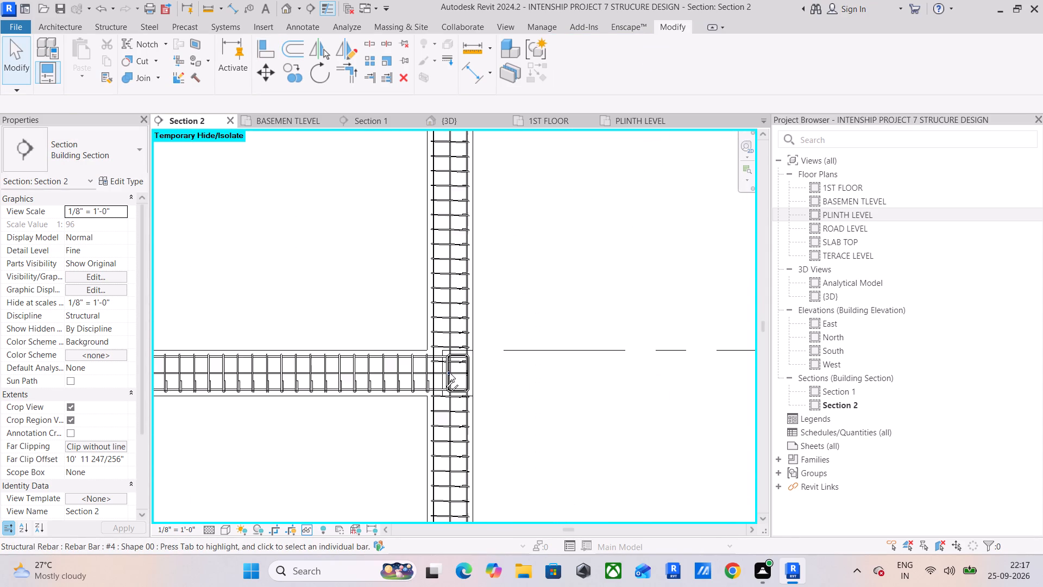
scroll(447, 374, "down", 5)
middle_click_drag(383, 380, 734, 341)
scroll(413, 353, "down", 4)
scroll(380, 333, "up", 4)
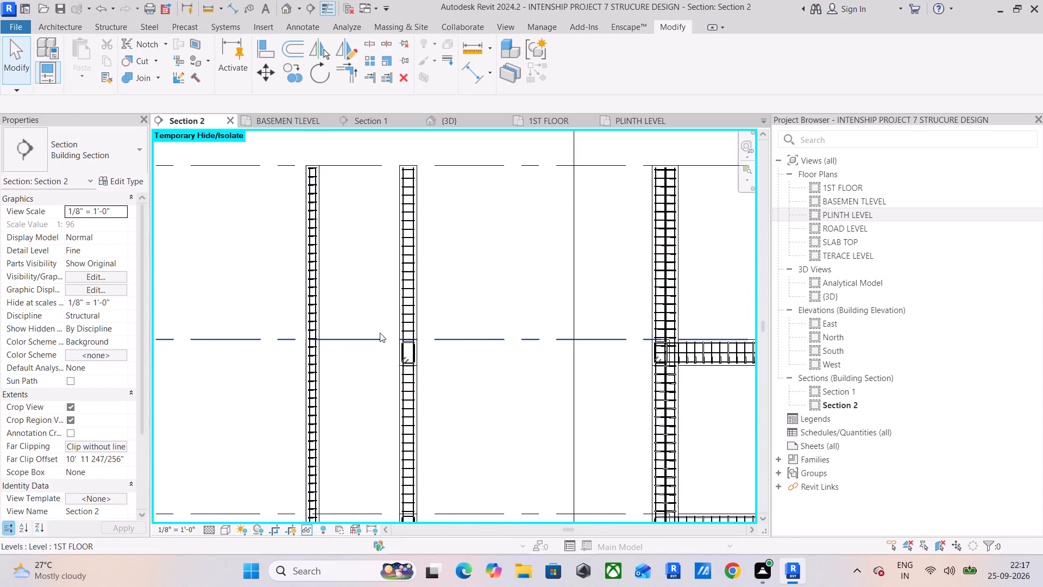
scroll(380, 333, "up", 15)
scroll(414, 354, "down", 7)
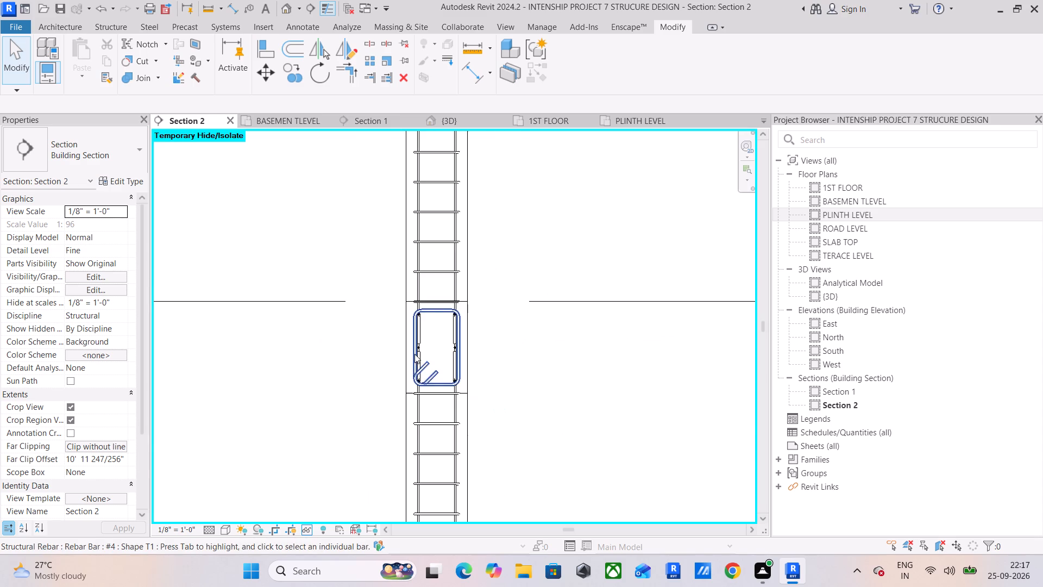
scroll(414, 354, "down", 12)
scroll(471, 368, "down", 4)
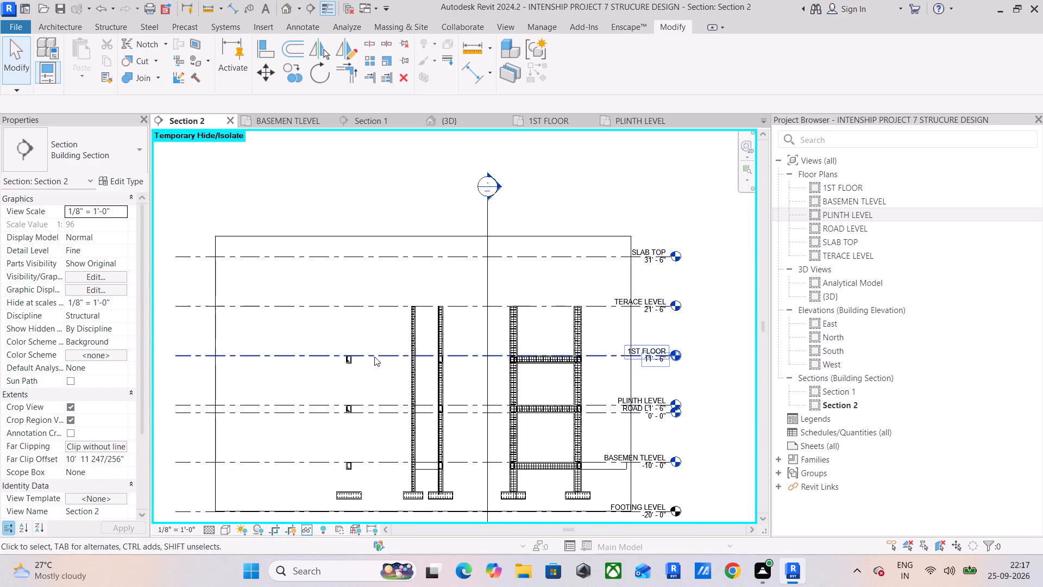
scroll(367, 356, "up", 20)
scroll(367, 356, "up", 1)
scroll(326, 380, "down", 7)
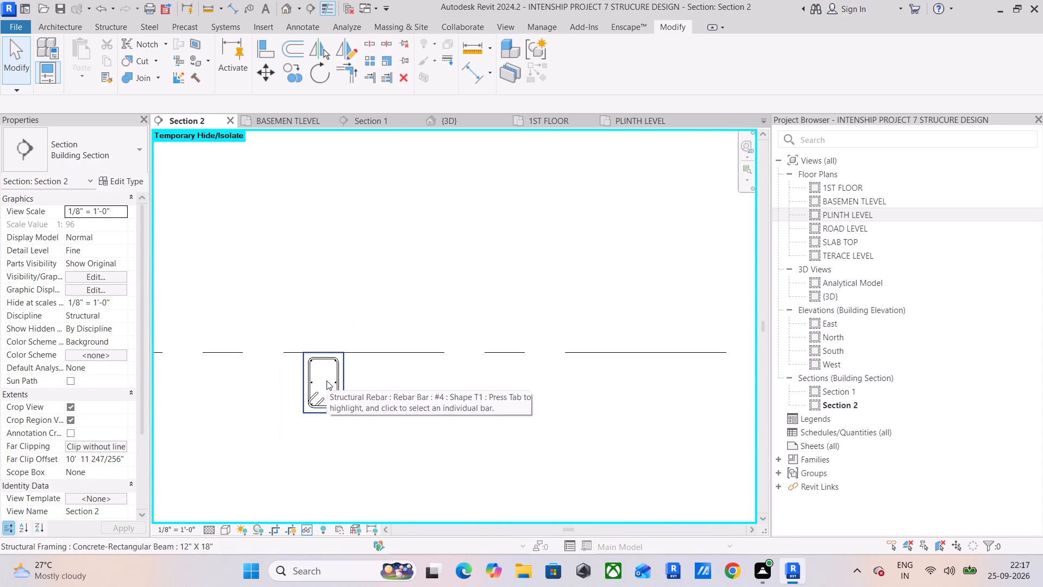
scroll(326, 380, "down", 10)
Review the rebar warnings for the whole structure in 3D and locate the #4 bar flagged in Warning 1.
left_click(457, 123)
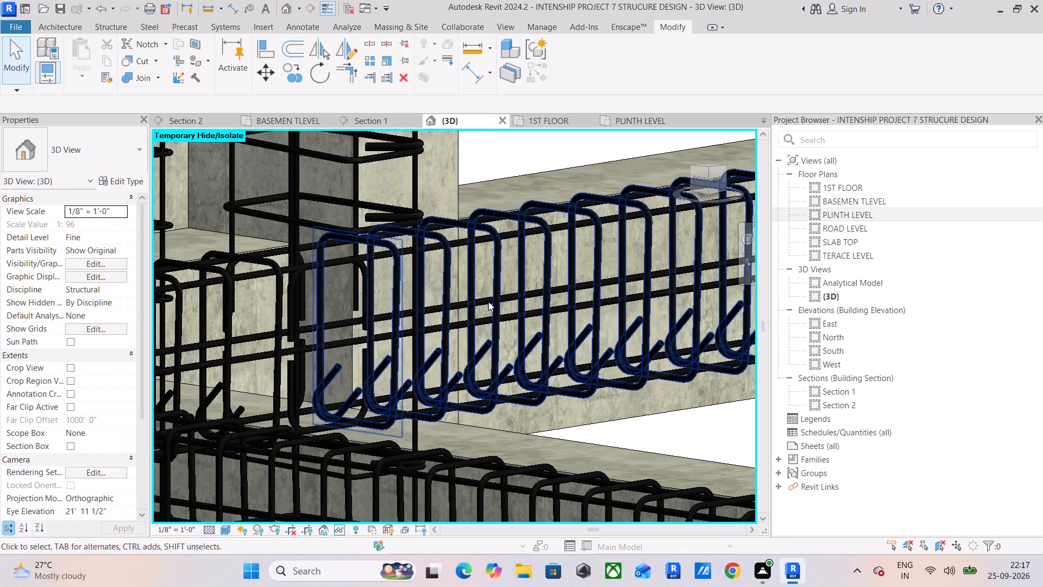
scroll(488, 302, "down", 20)
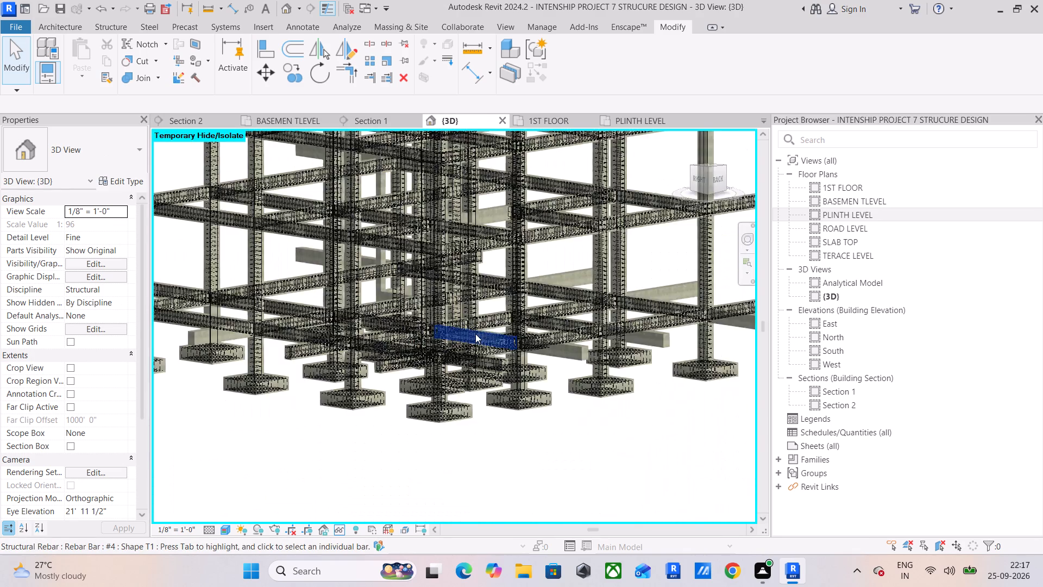
scroll(475, 334, "down", 11)
middle_click_drag(475, 338, 474, 396)
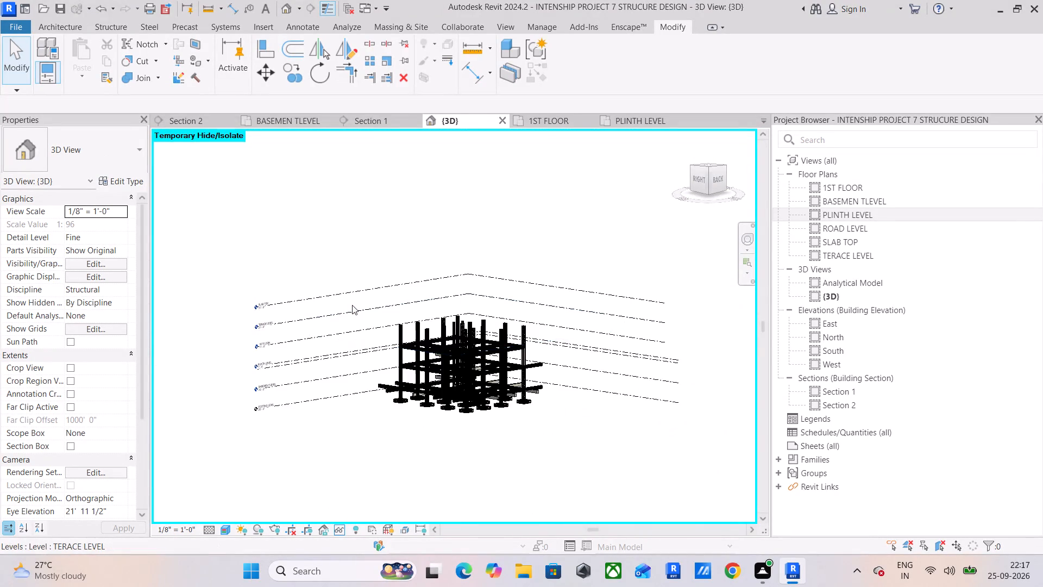
left_click_drag(352, 302, 629, 483)
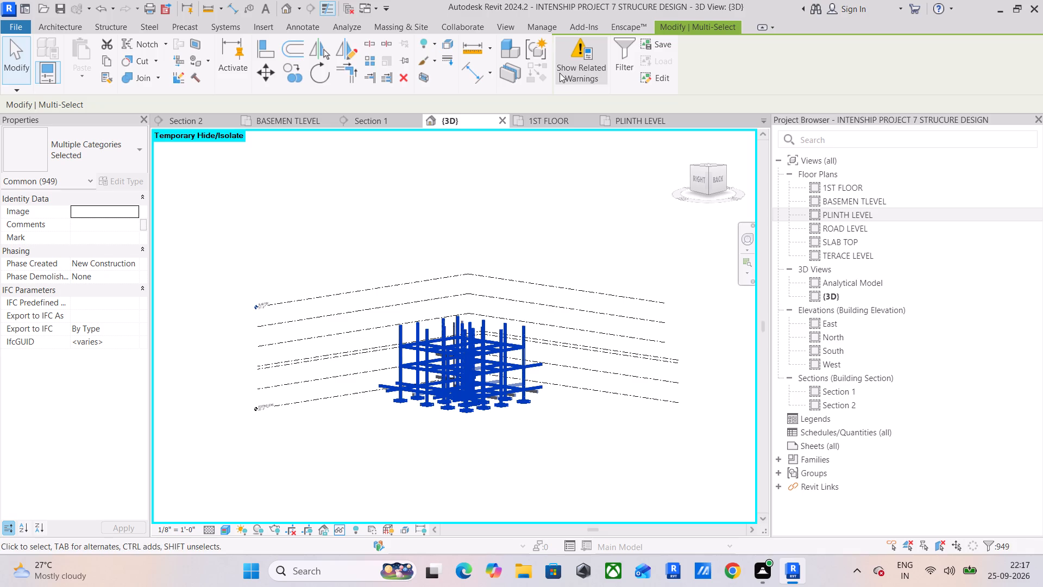
left_click(560, 73)
left_click(793, 318)
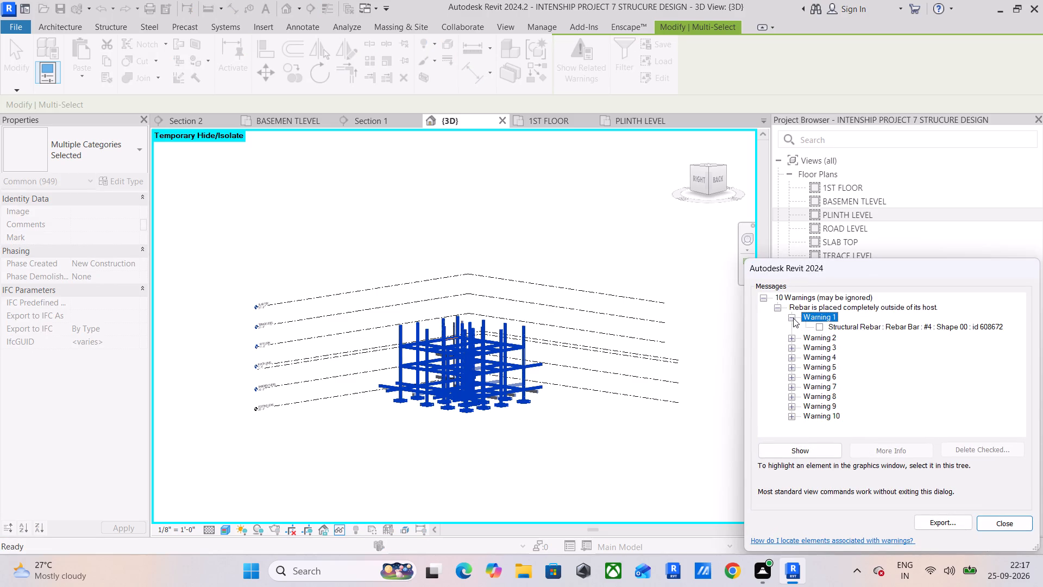
left_click(819, 328)
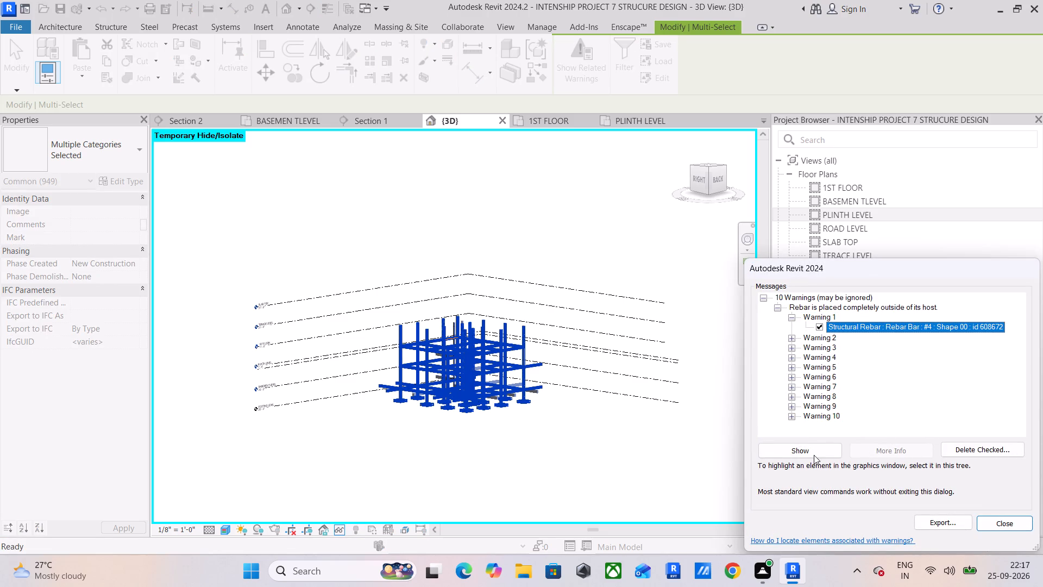
left_click(810, 453)
scroll(352, 324, "up", 8)
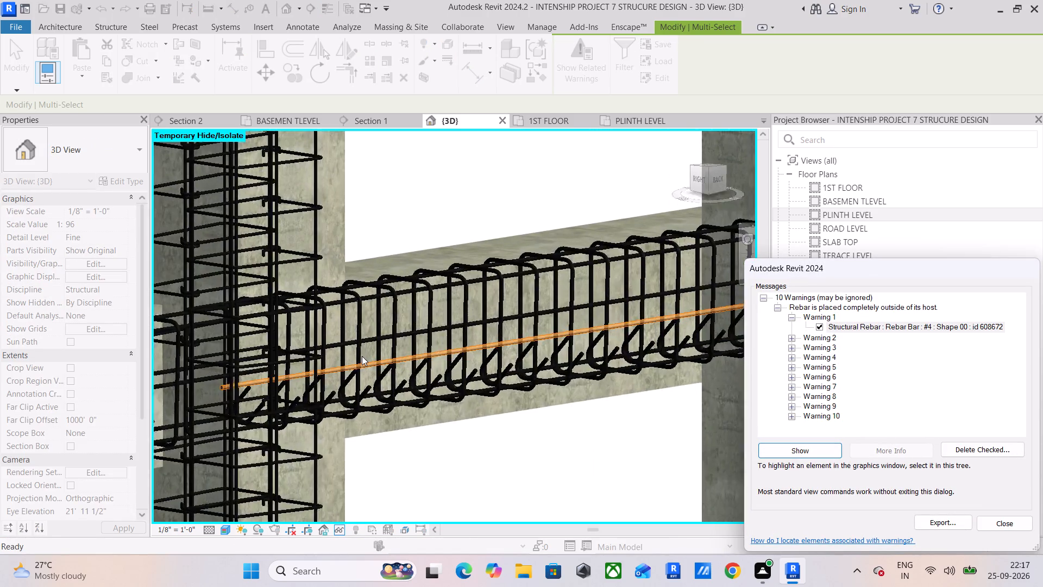
scroll(362, 356, "up", 2)
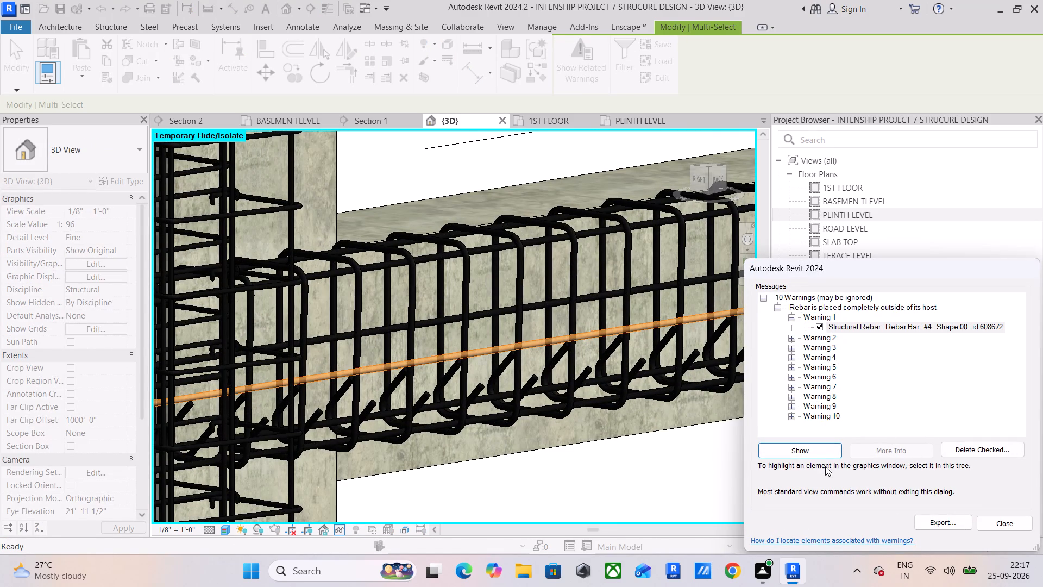
left_click(995, 520)
Select the flagged #4 bar and examine which beam and column of the frame it belongs to.
left_click(463, 352)
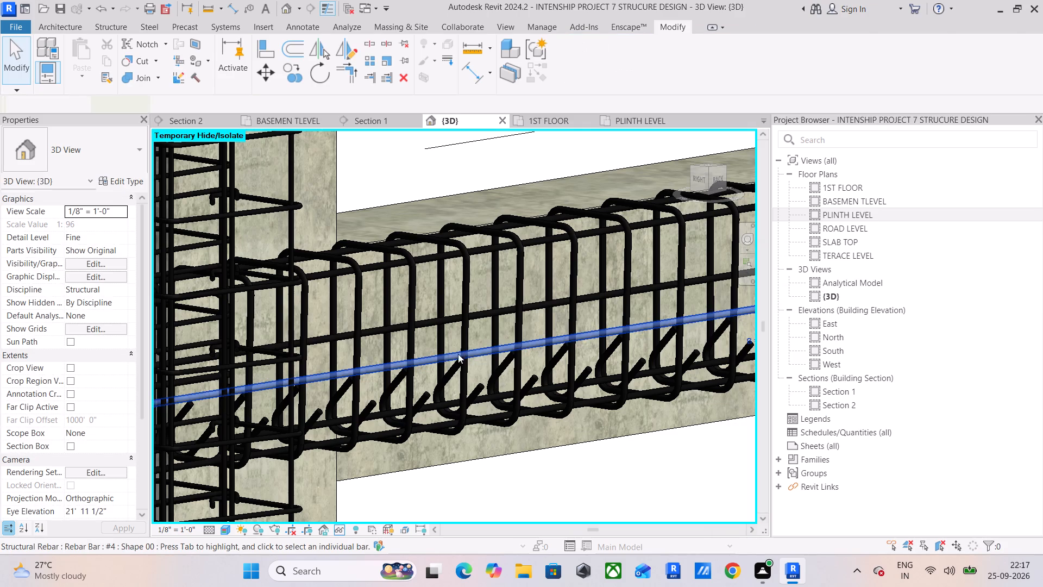
scroll(433, 278, "down", 18)
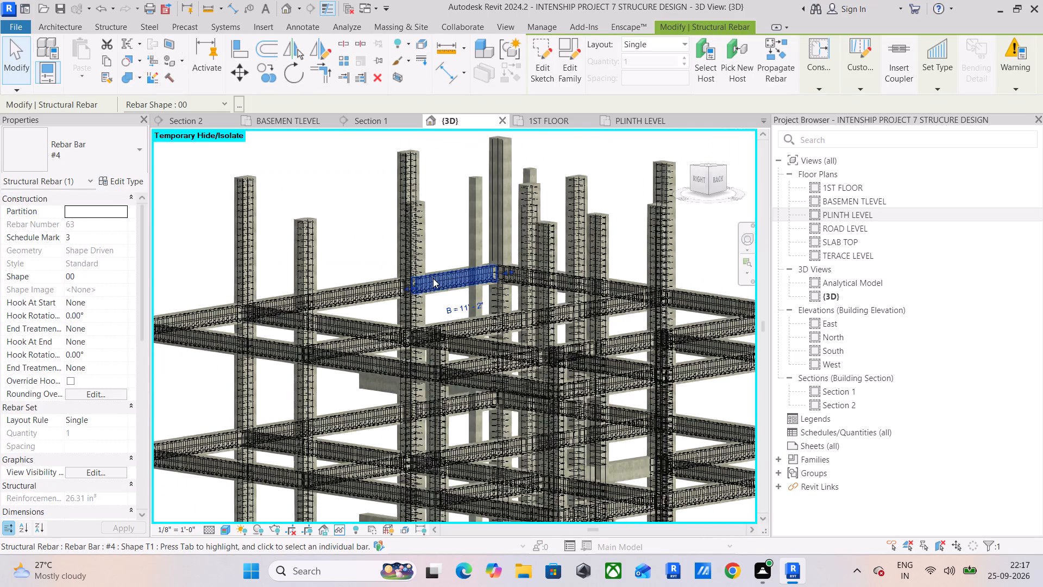
scroll(433, 278, "down", 4)
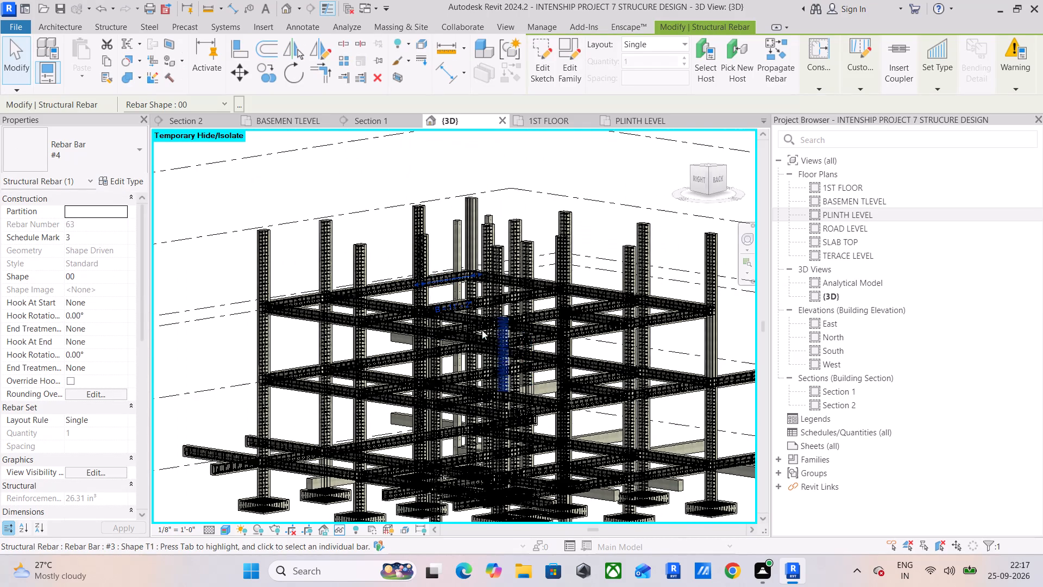
scroll(447, 312, "up", 6)
scroll(399, 234, "up", 11)
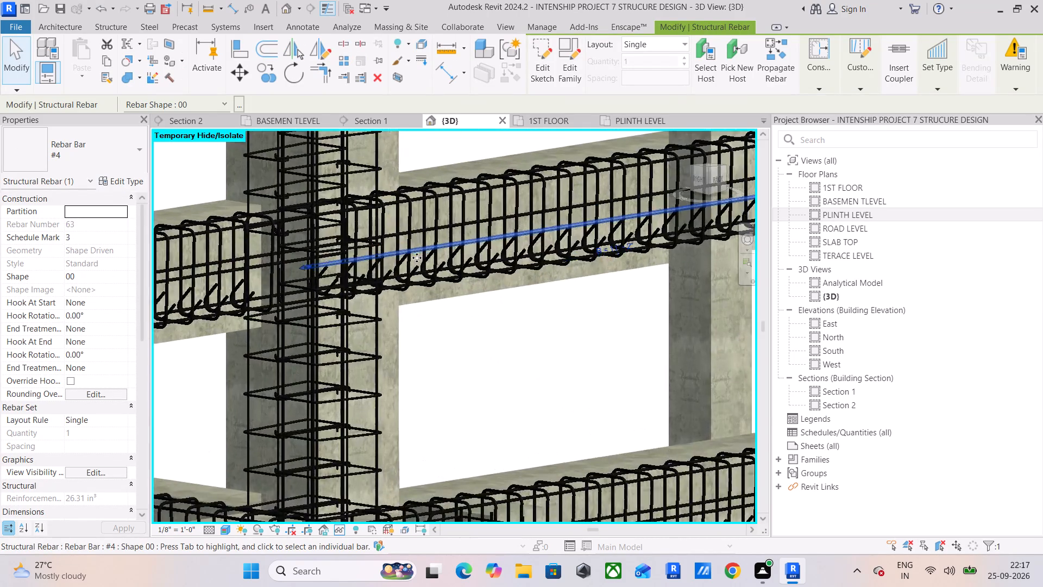
scroll(417, 264, "up", 4)
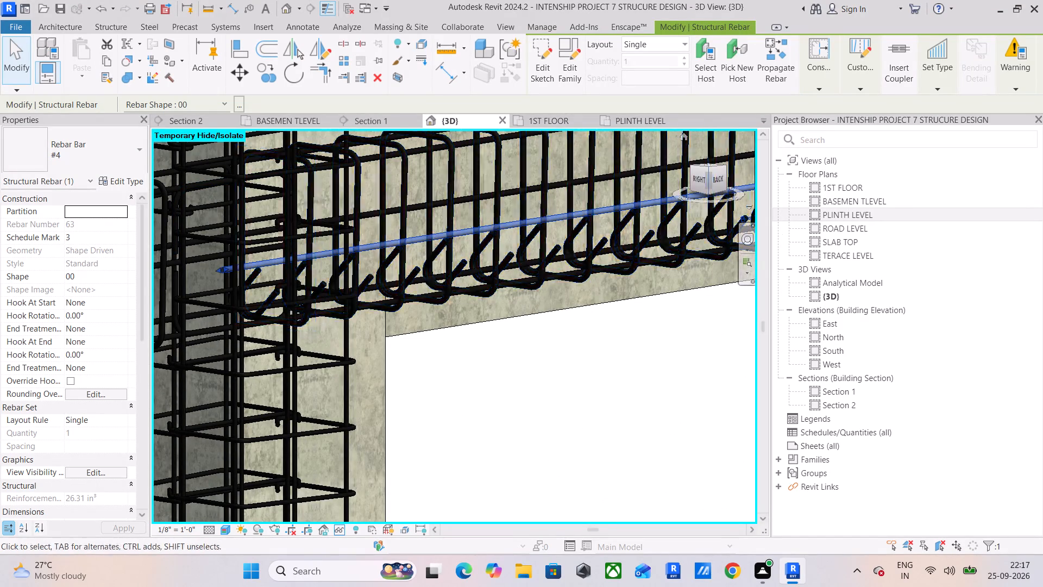
Check the TERACE LEVEL and 1ST FLOOR plans against the 3D view for the flagged bar's beam, then close the terrace plan.
double_click(841, 253)
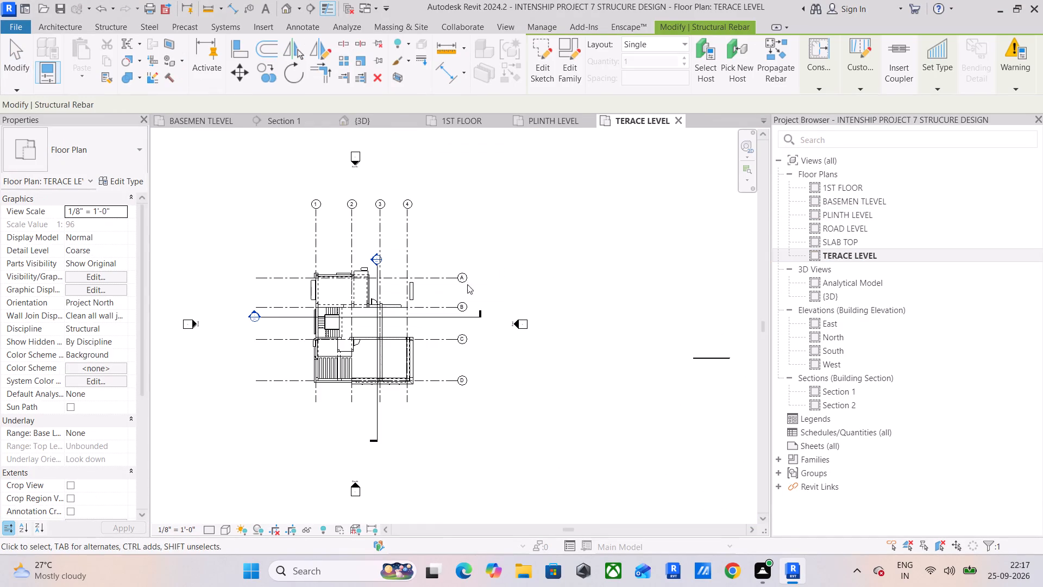
scroll(318, 290, "up", 10)
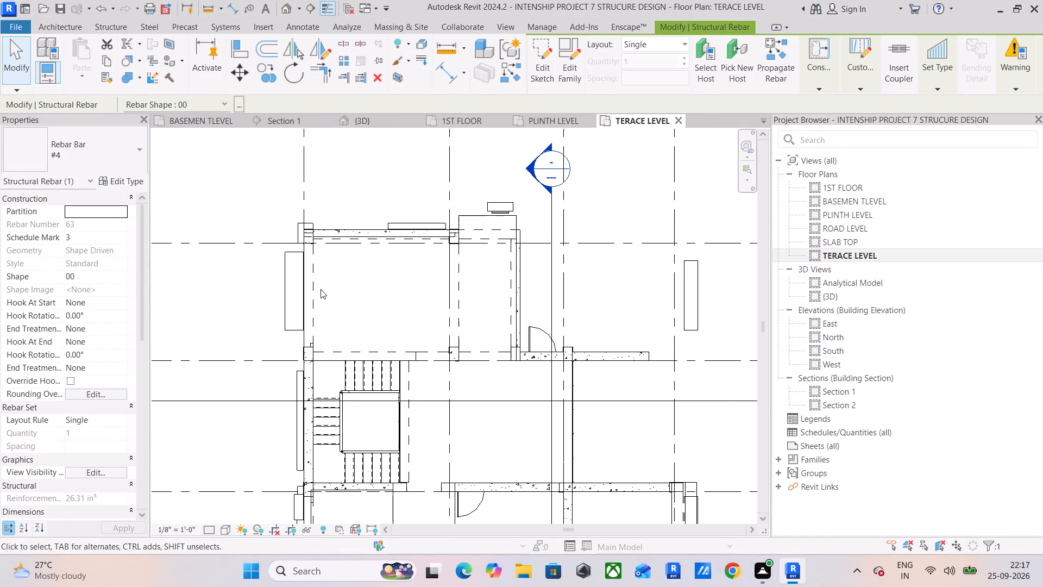
left_click(357, 120)
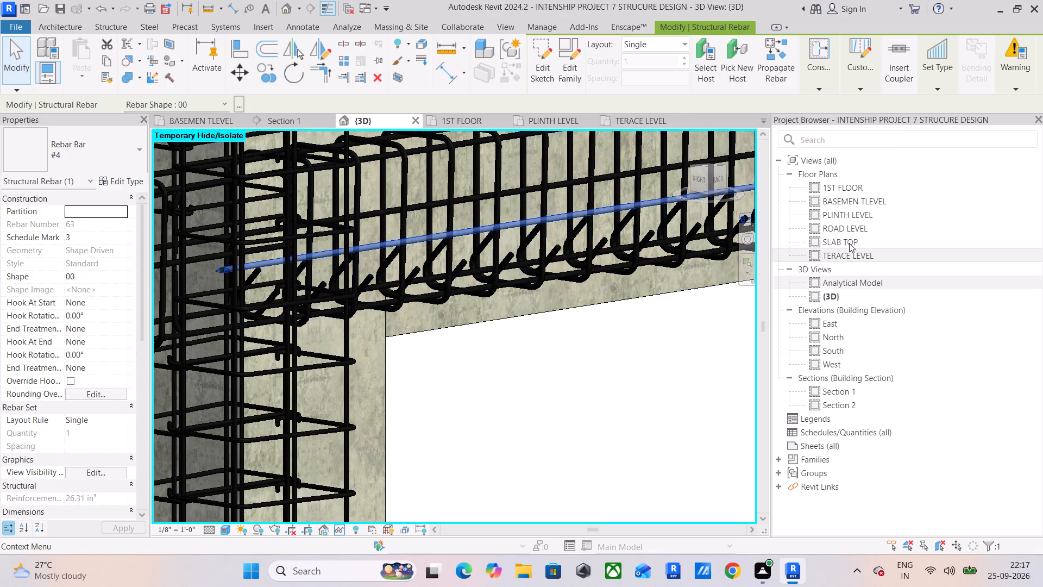
scroll(595, 242, "down", 17)
scroll(595, 242, "down", 5)
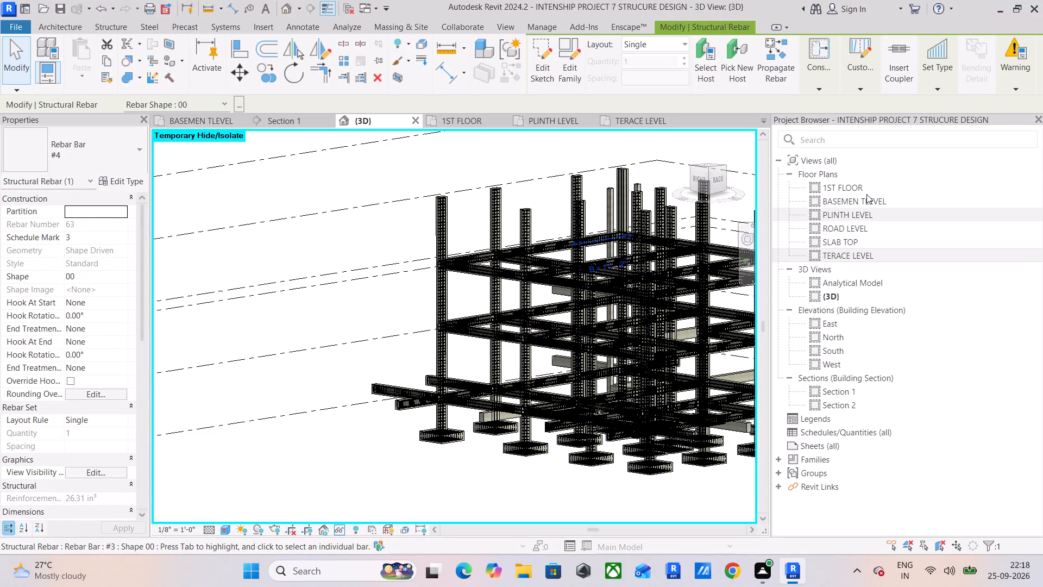
left_click(455, 124)
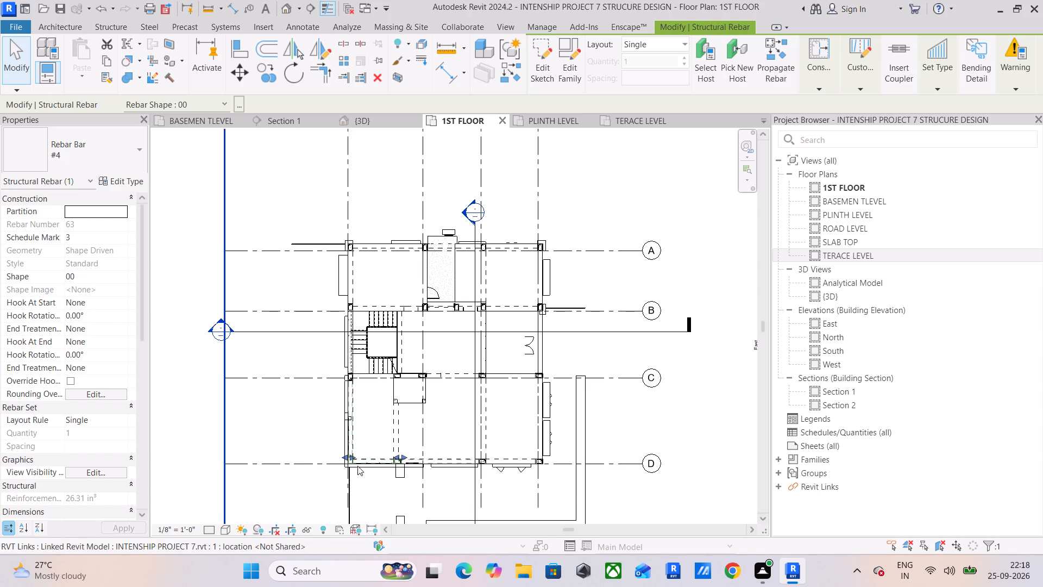
scroll(357, 460, "up", 12)
scroll(398, 442, "up", 4)
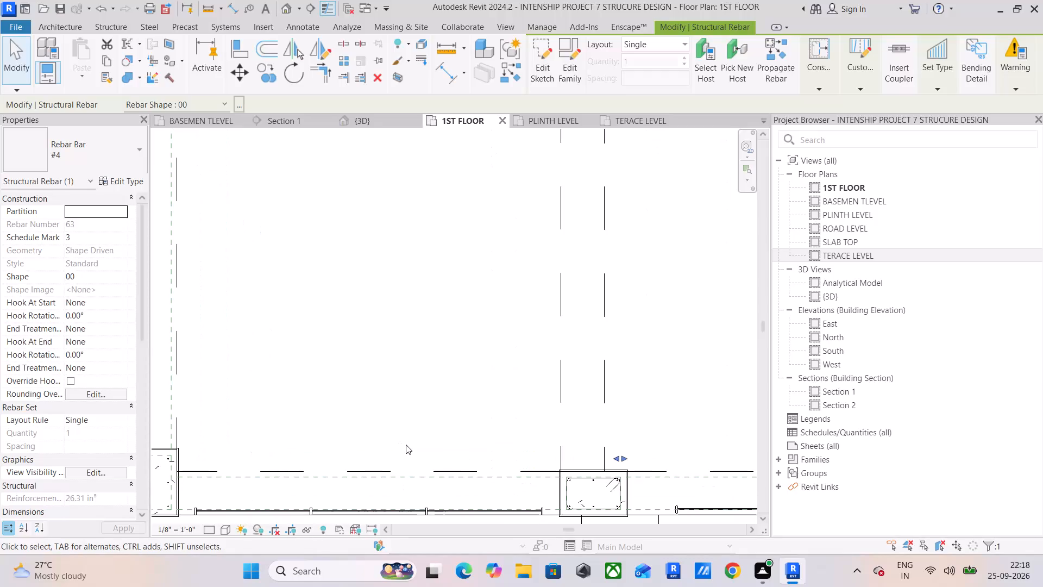
scroll(406, 445, "down", 4)
left_click(638, 124)
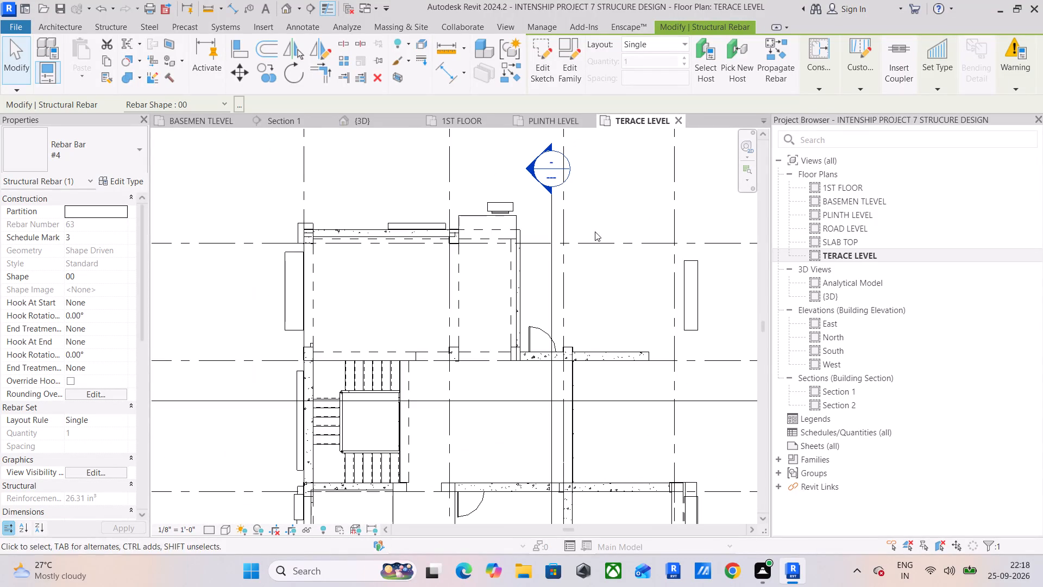
scroll(424, 408, "down", 5)
middle_click_drag(424, 408, 451, 194)
scroll(428, 291, "up", 5)
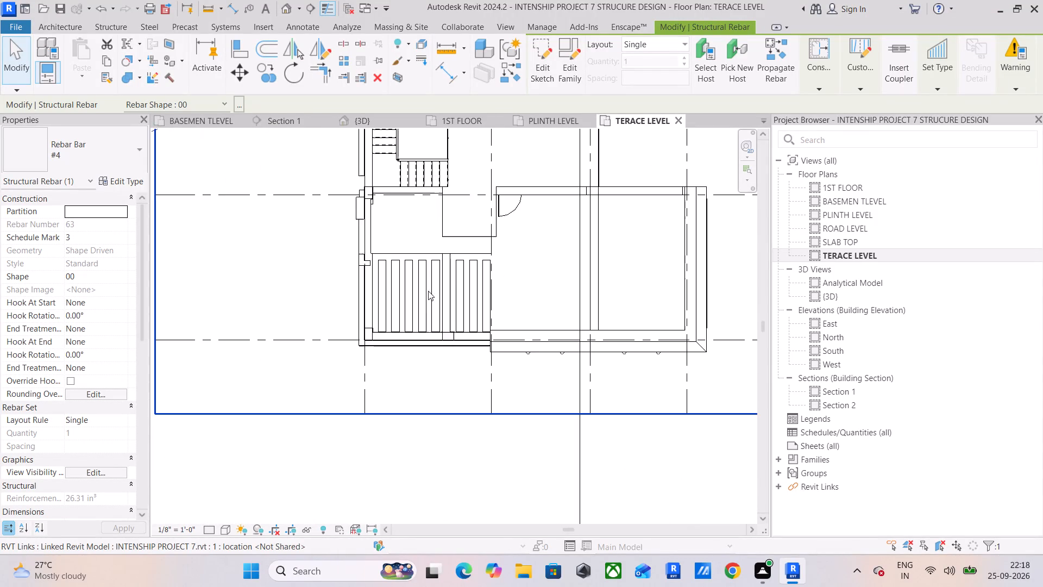
left_click(678, 121)
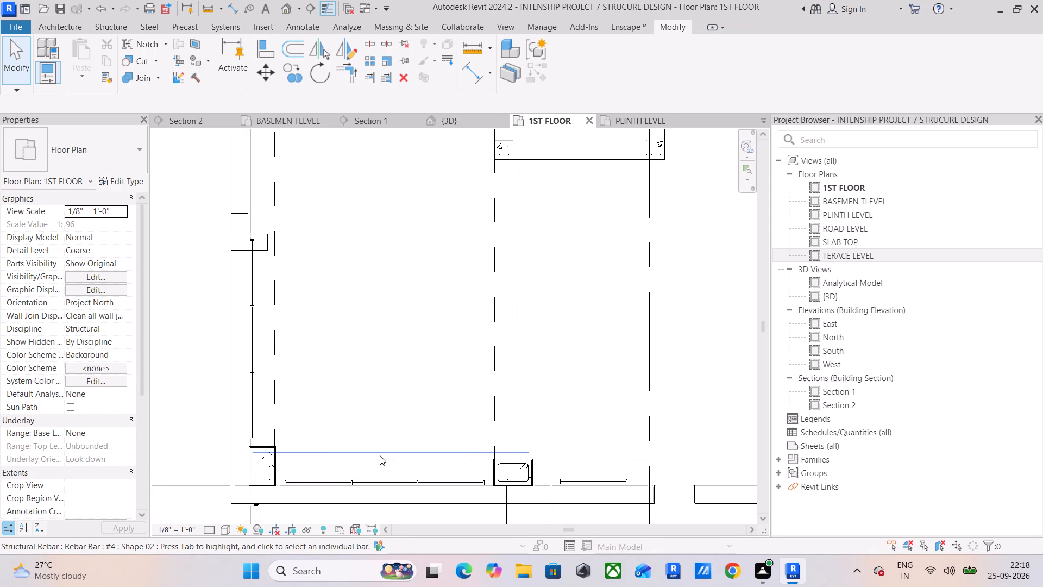
Select the stray #4 bar at the beam-column joint in the 3D view and locate it in the 1ST FLOOR plan.
left_click(453, 117)
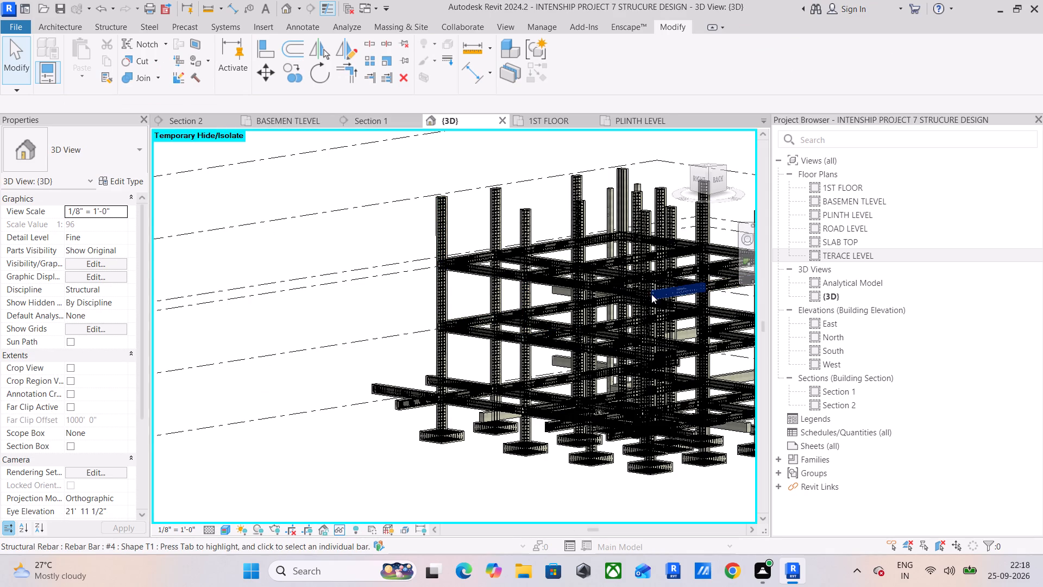
scroll(591, 235, "up", 10)
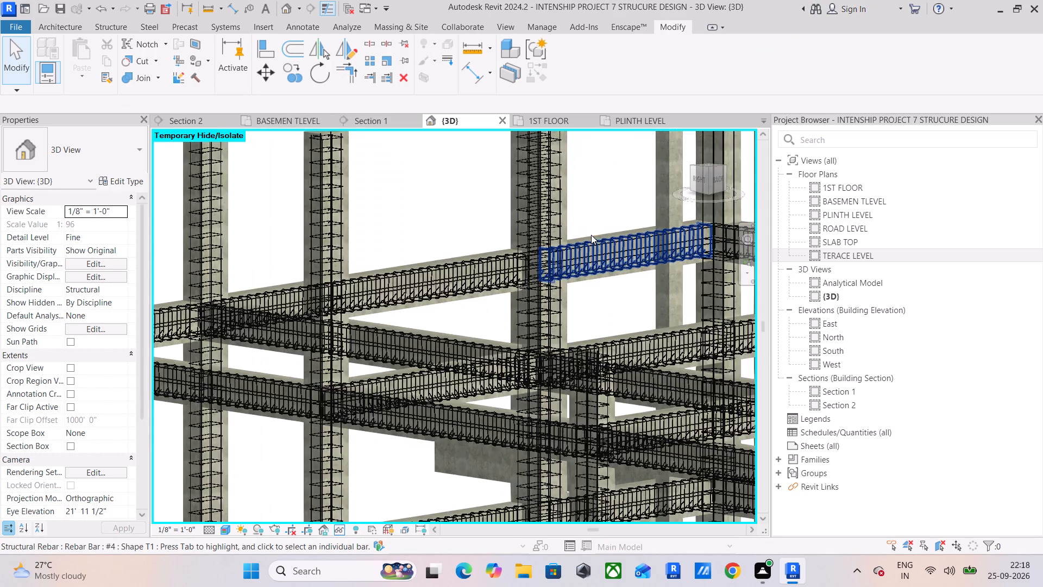
scroll(594, 250, "up", 12)
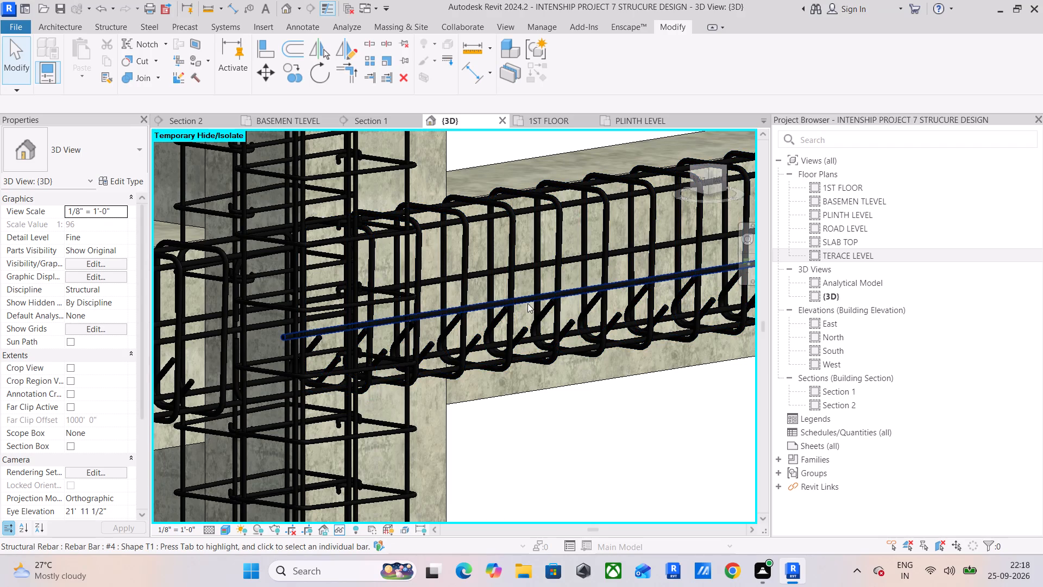
left_click(529, 301)
scroll(526, 278, "down", 6)
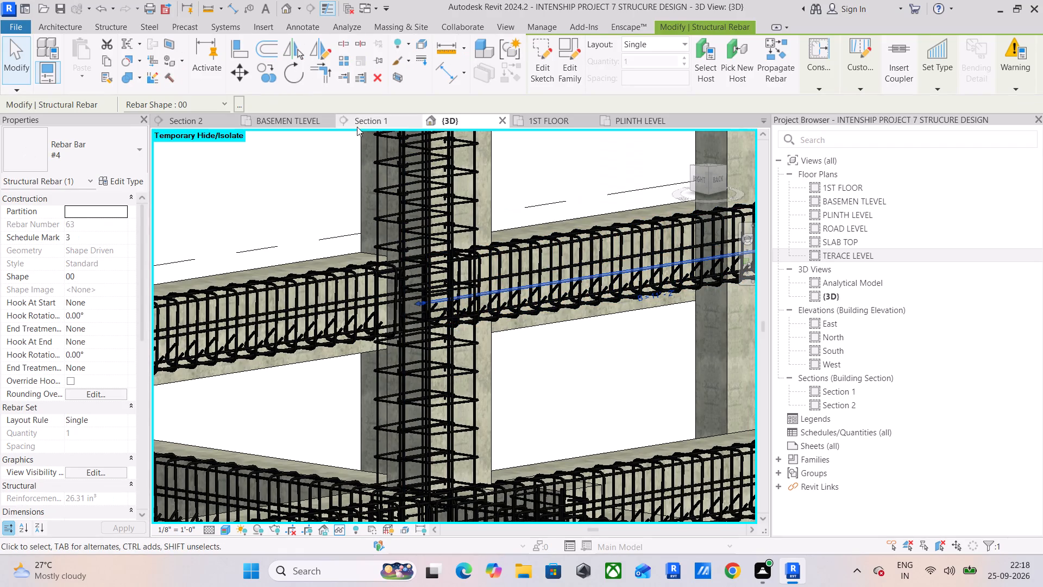
left_click(545, 120)
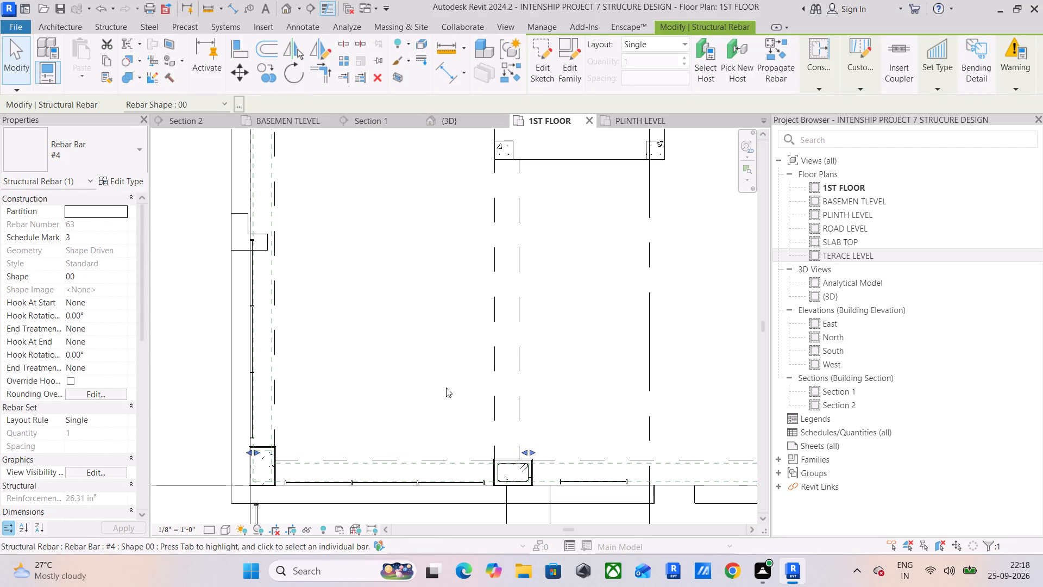
In the 1ST FLOOR plan, move the Section 2 line into the stray bar's bay and the Section 1 line close to grid D.
scroll(439, 297, "down", 12)
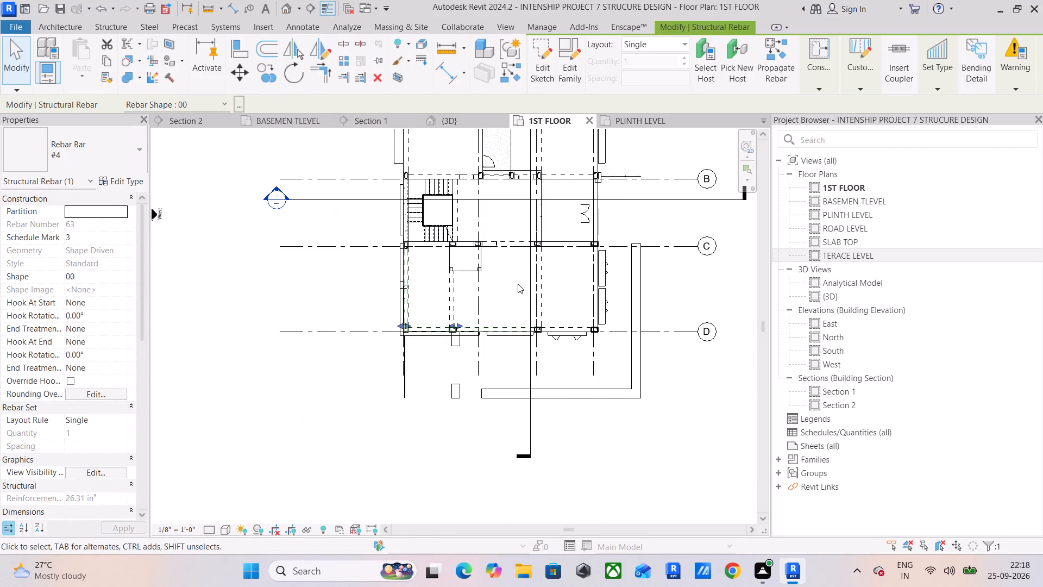
left_click_drag(528, 268, 463, 272)
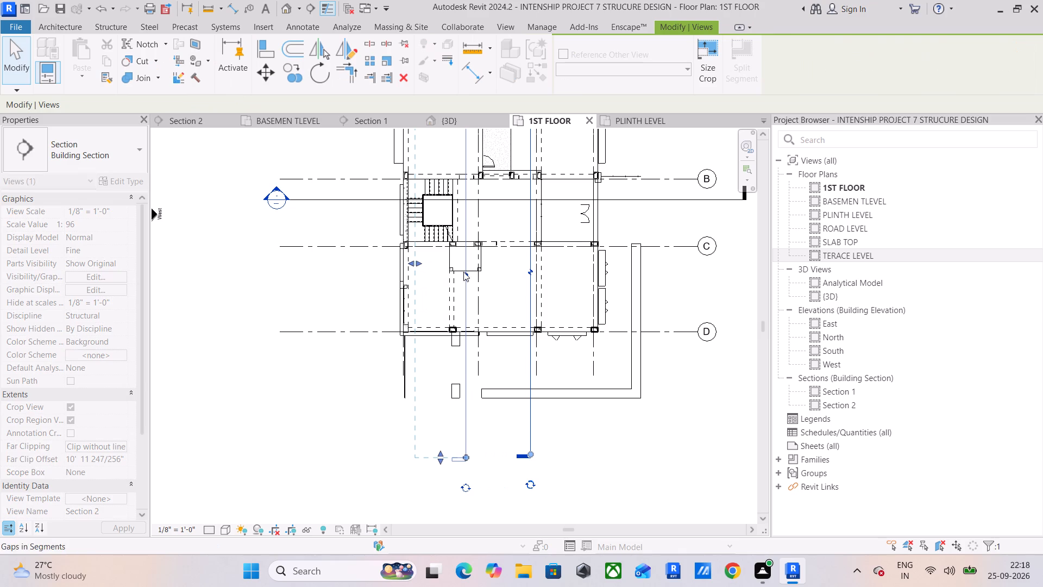
left_click_drag(376, 201, 358, 314)
left_click(279, 329)
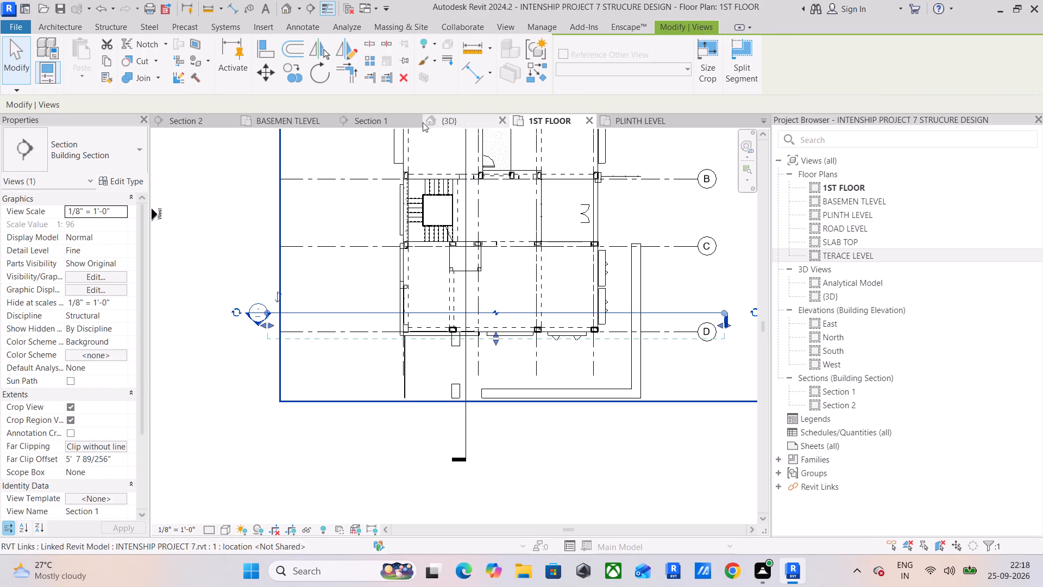
Reselect the stray #4 bar in 3D and examine its run along the 1st-floor beam in Section 1.
left_click(355, 124)
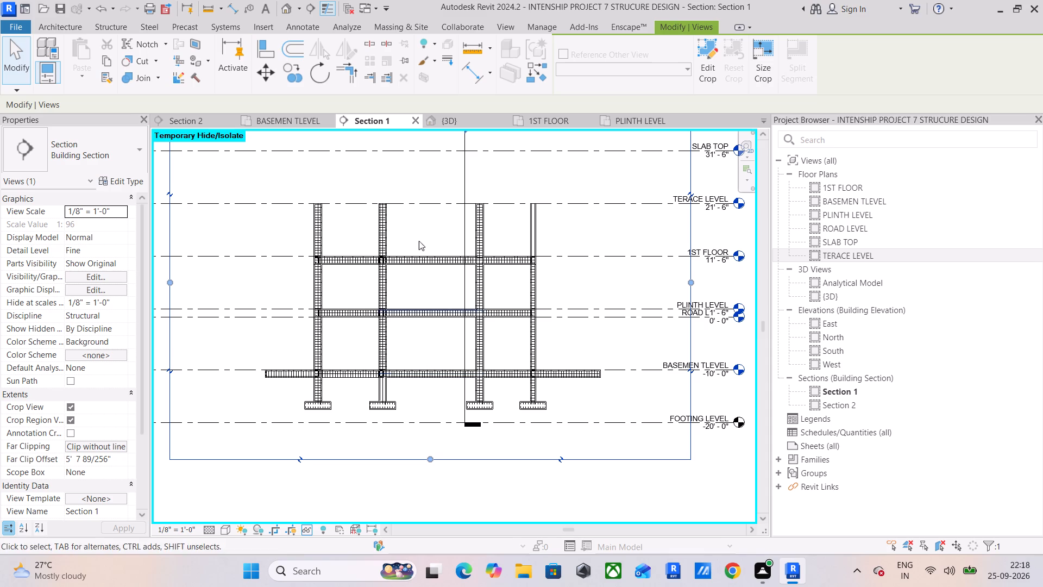
left_click(447, 117)
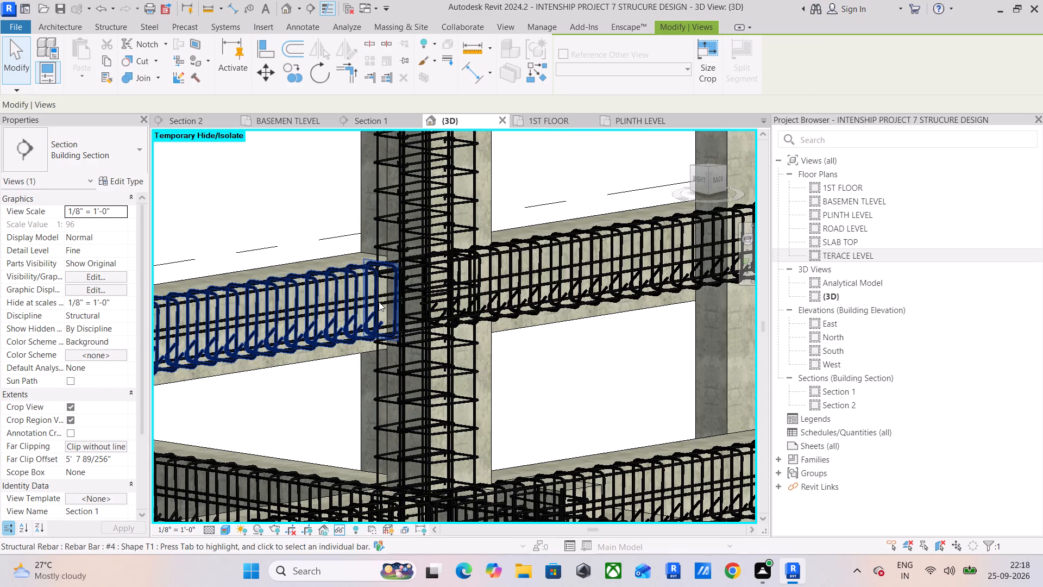
scroll(494, 288, "up", 8)
left_click(511, 291)
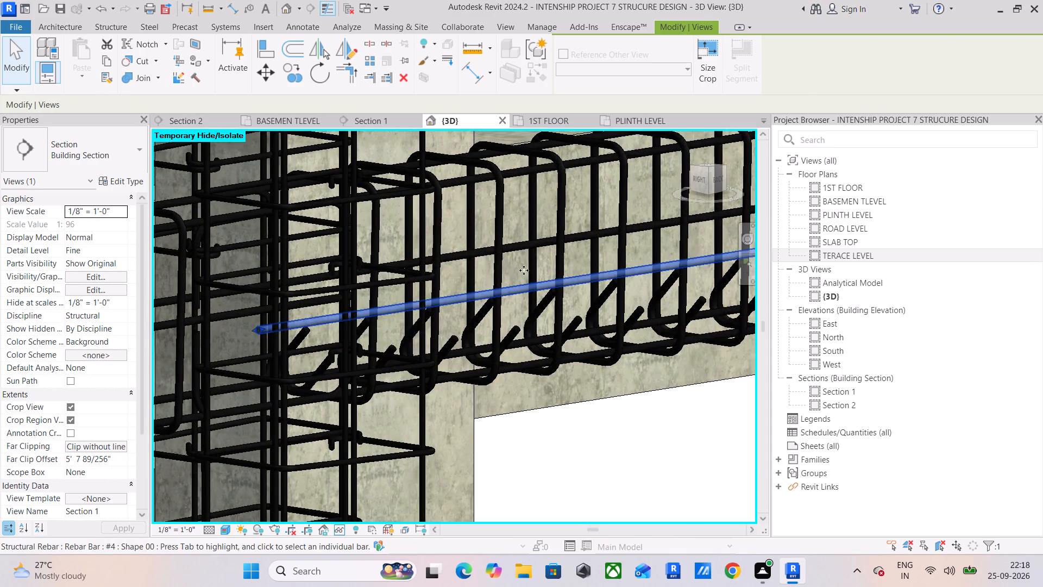
scroll(511, 179, "down", 3)
left_click(364, 121)
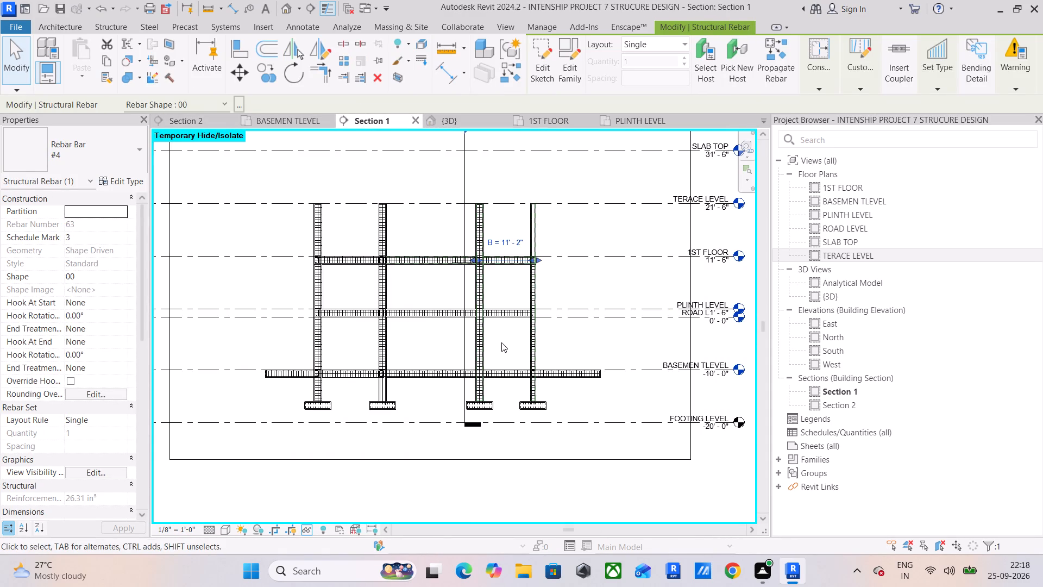
scroll(512, 259, "up", 12)
scroll(324, 307, "up", 5)
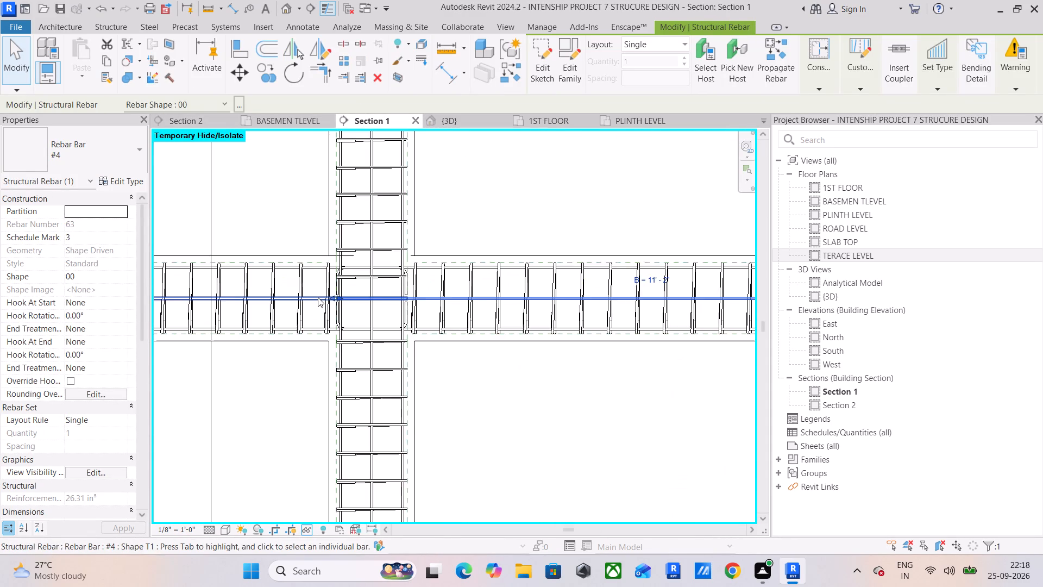
scroll(318, 297, "up", 5)
scroll(452, 297, "down", 6)
middle_click_drag(546, 293, 278, 295)
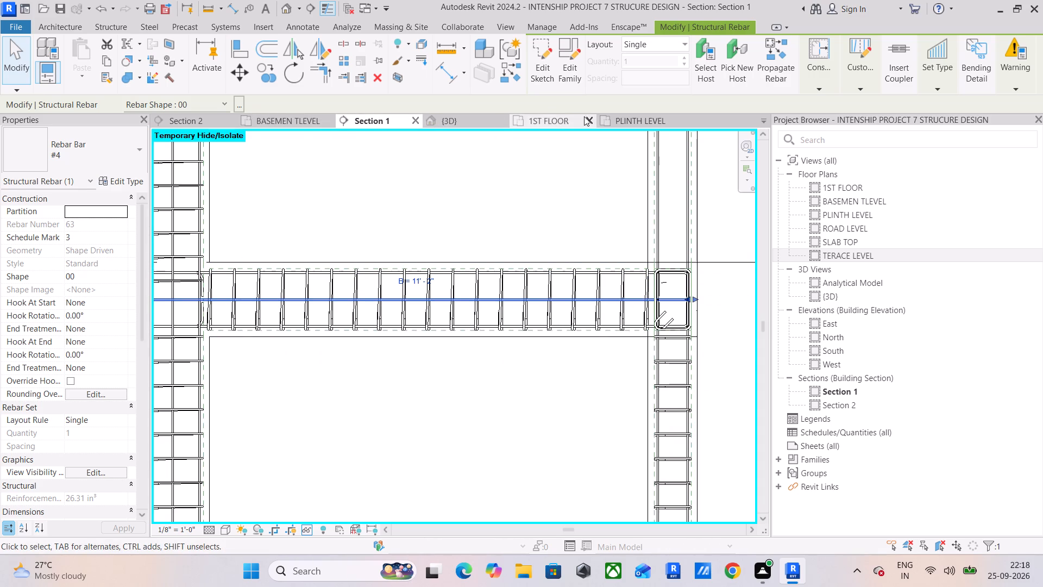
In Section 2, align the stray #4 bar beside the 1st-floor beam with the mid-height side bar inside its stirrup.
left_click(198, 118)
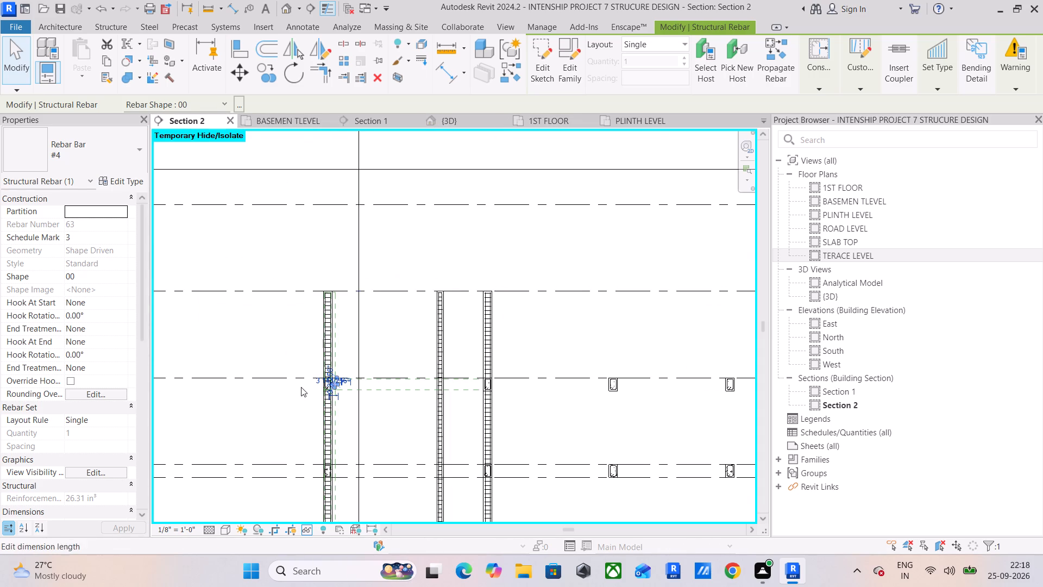
scroll(301, 387, "up", 11)
scroll(354, 359, "up", 13)
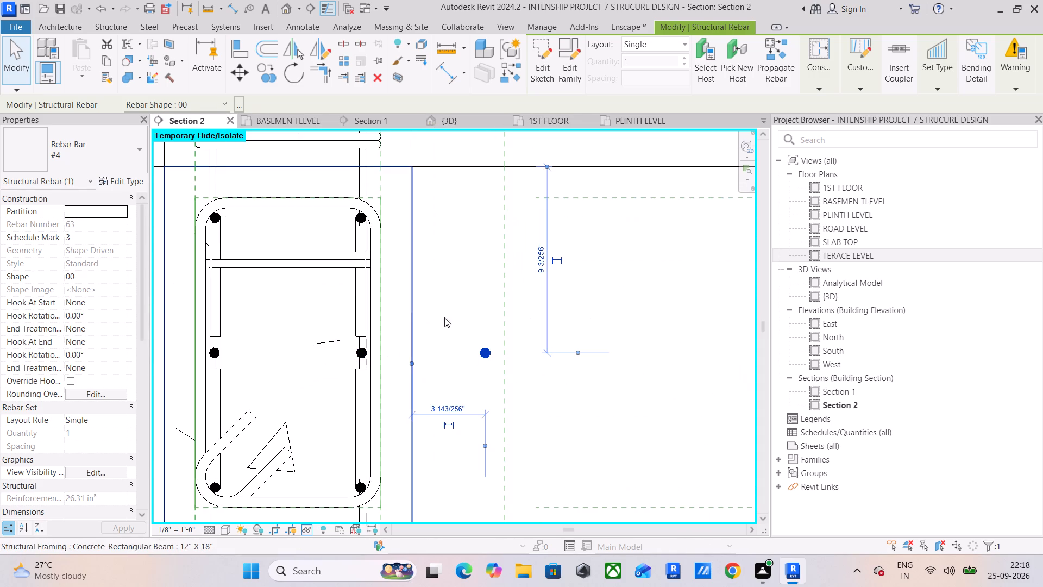
left_click(241, 55)
scroll(360, 338, "up", 10)
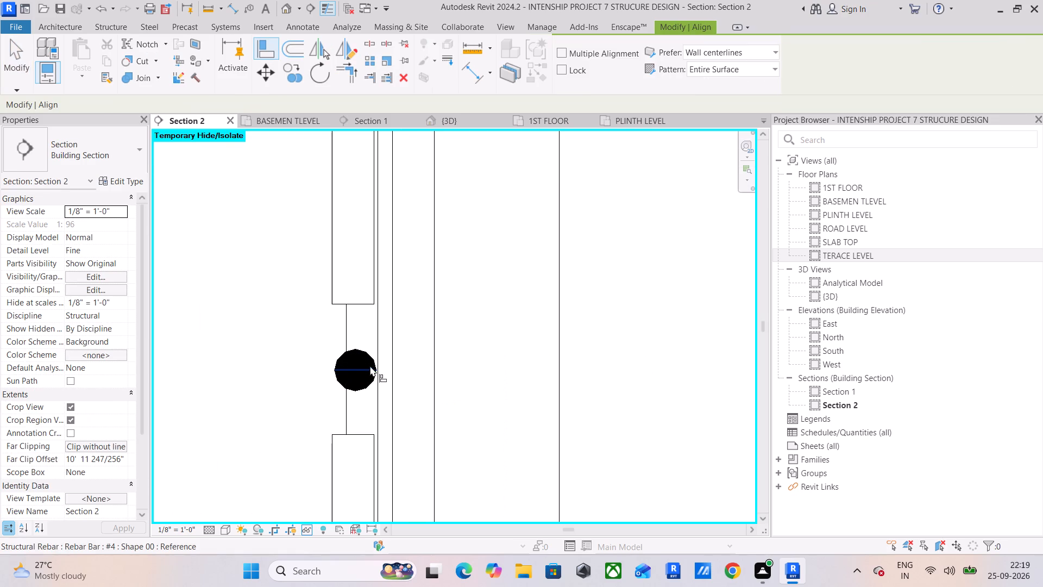
left_click(357, 360)
scroll(550, 360, "down", 6)
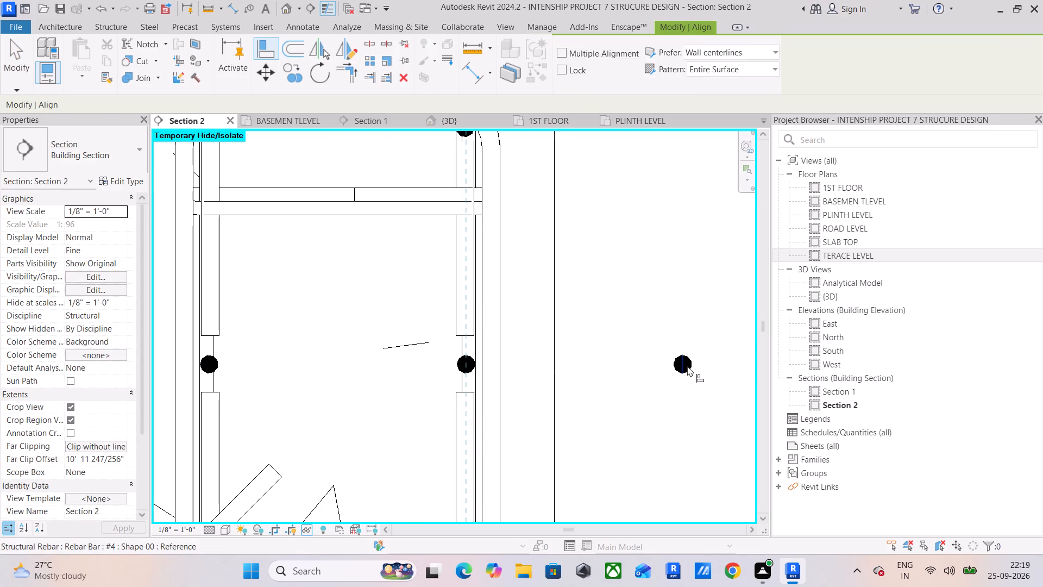
left_click(684, 365)
scroll(427, 354, "down", 13)
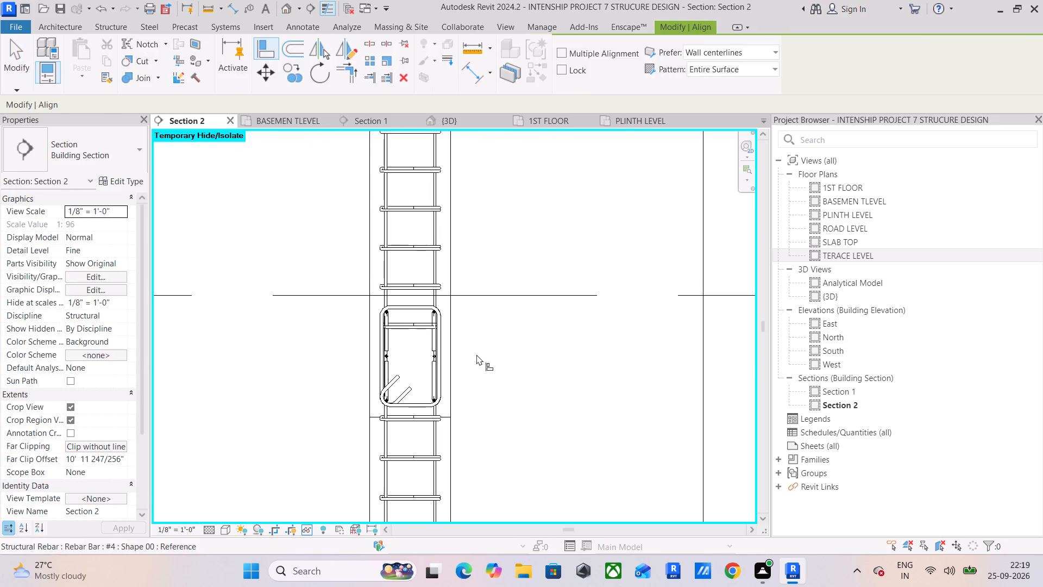
Examine the 1st-floor beam-column joints in Section 2 for further stray bars.
scroll(476, 354, "down", 8)
scroll(561, 360, "down", 10)
scroll(649, 359, "up", 9)
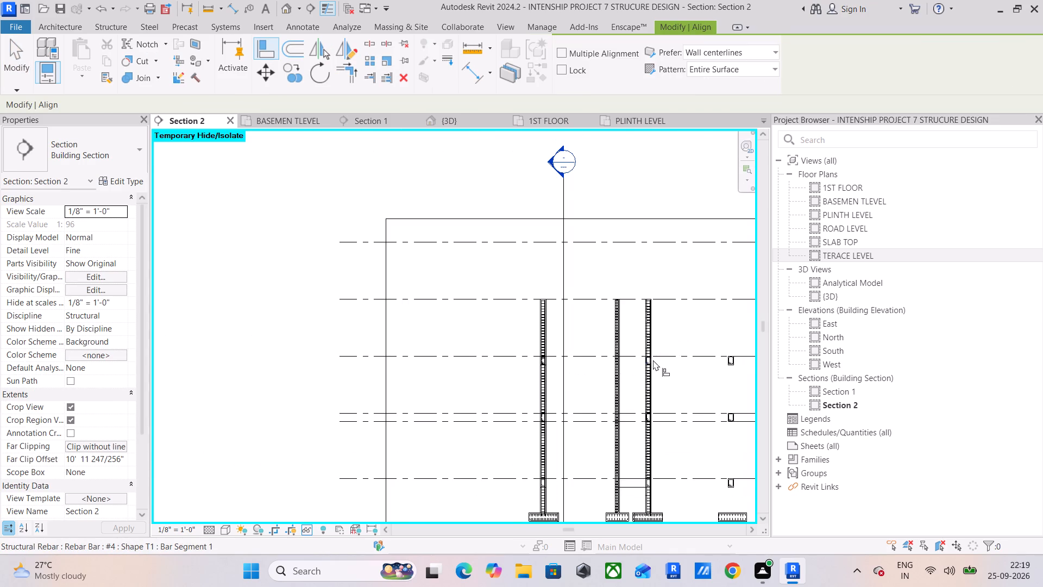
scroll(653, 360, "up", 15)
scroll(653, 360, "down", 15)
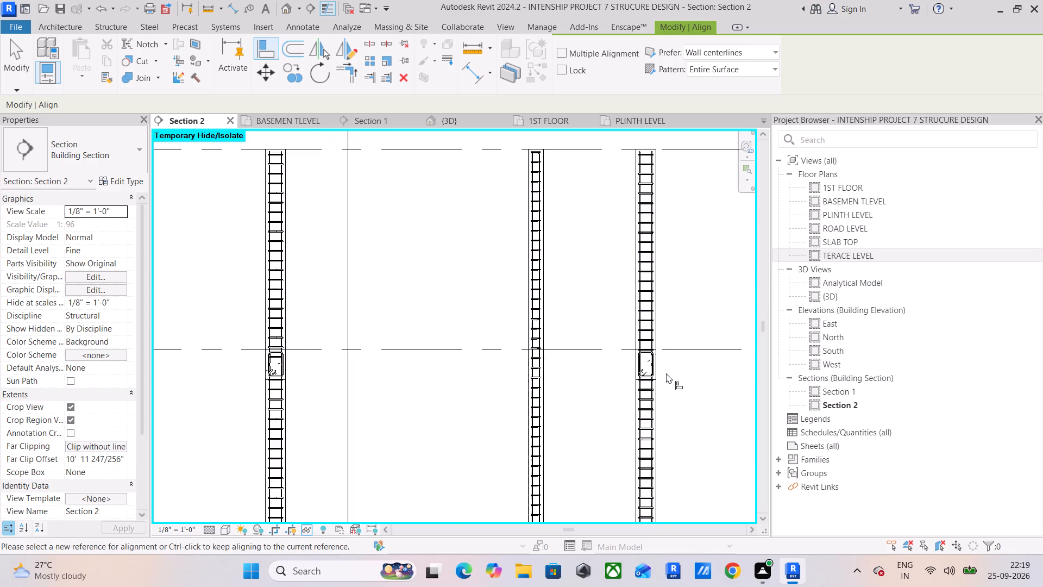
scroll(666, 373, "down", 7)
Examine the plinth-level beam stirrups across Section 2 for bars lying outside them.
middle_click_drag(666, 374, 575, 245)
scroll(411, 326, "up", 12)
scroll(486, 277, "up", 2)
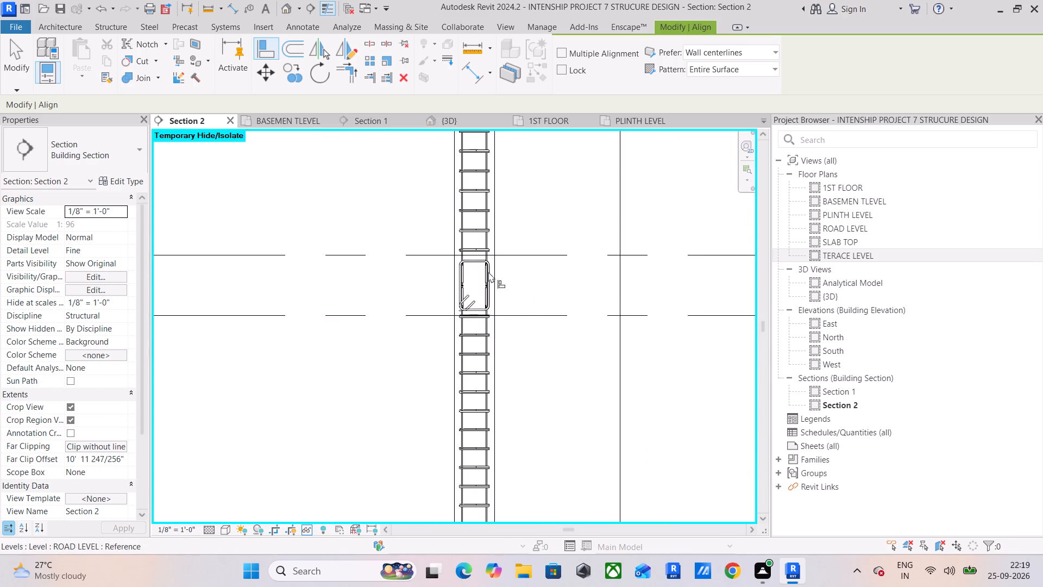
scroll(488, 272, "up", 4)
scroll(507, 305, "down", 14)
middle_click_drag(659, 310, 391, 316)
scroll(489, 309, "up", 16)
scroll(458, 312, "down", 14)
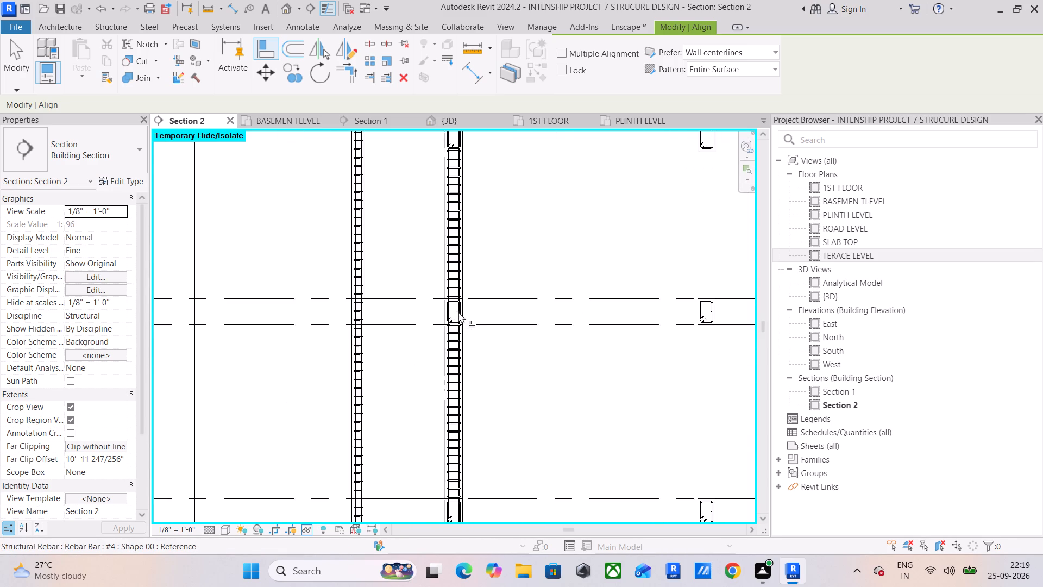
scroll(527, 311, "down", 6)
scroll(616, 308, "up", 18)
scroll(601, 316, "down", 8)
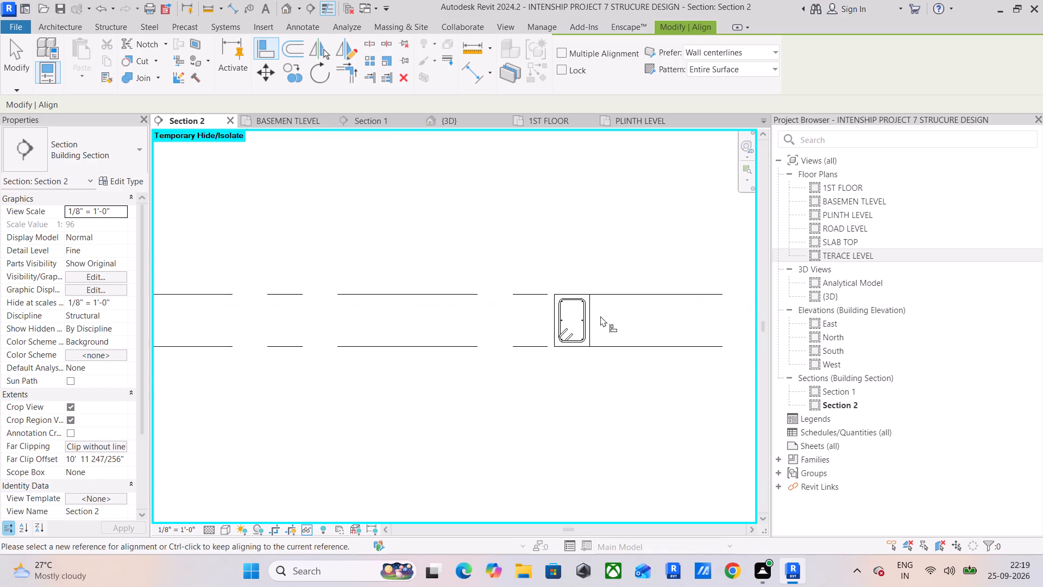
scroll(600, 316, "down", 13)
scroll(683, 301, "up", 17)
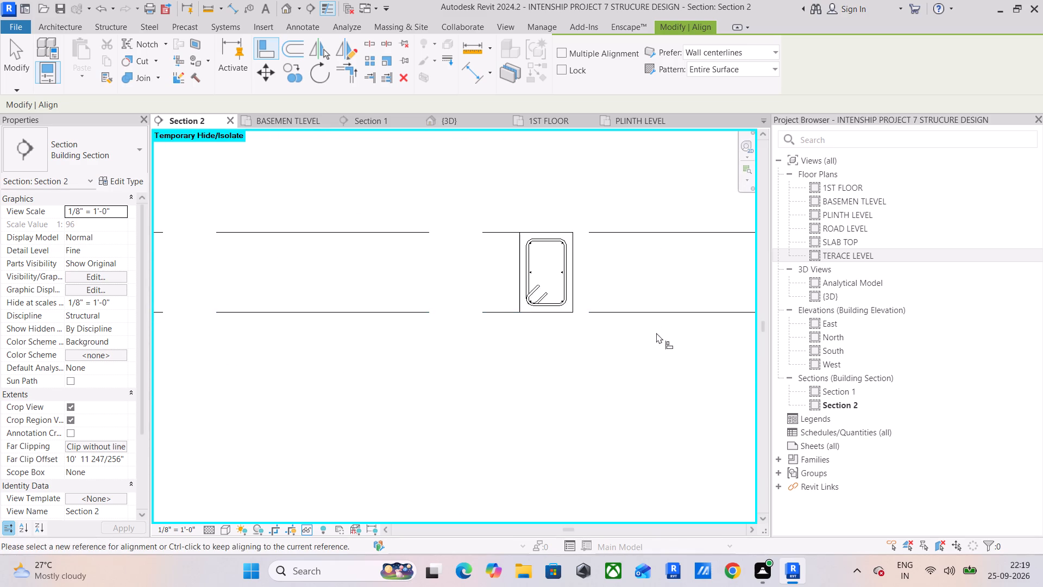
Examine the basement-level beam stirrups and column joint in Section 2 for bars lying outside them.
scroll(581, 280, "down", 14)
scroll(563, 363, "up", 11)
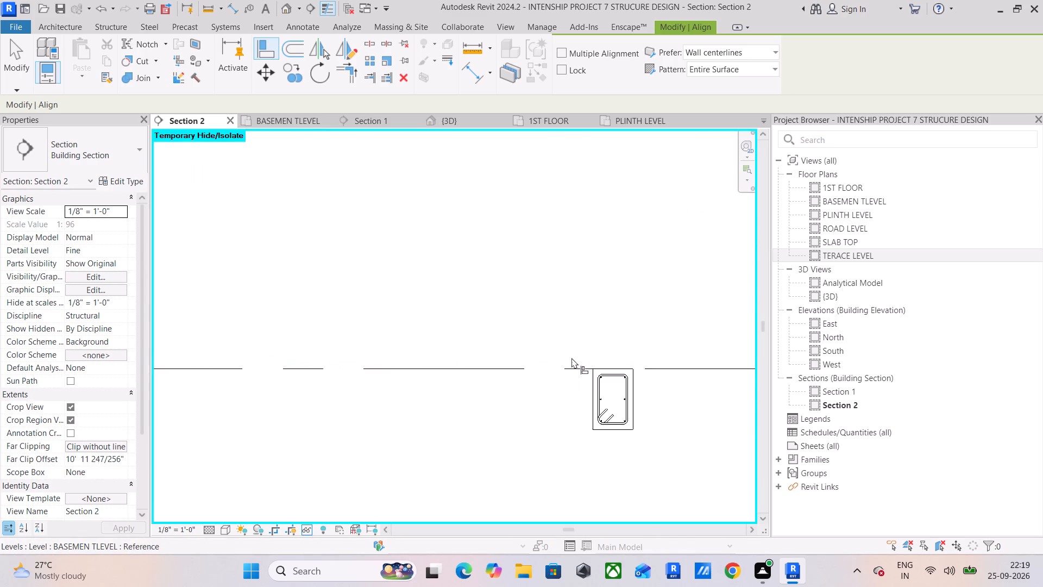
scroll(571, 358, "up", 8)
scroll(577, 368, "down", 8)
scroll(590, 391, "up", 13)
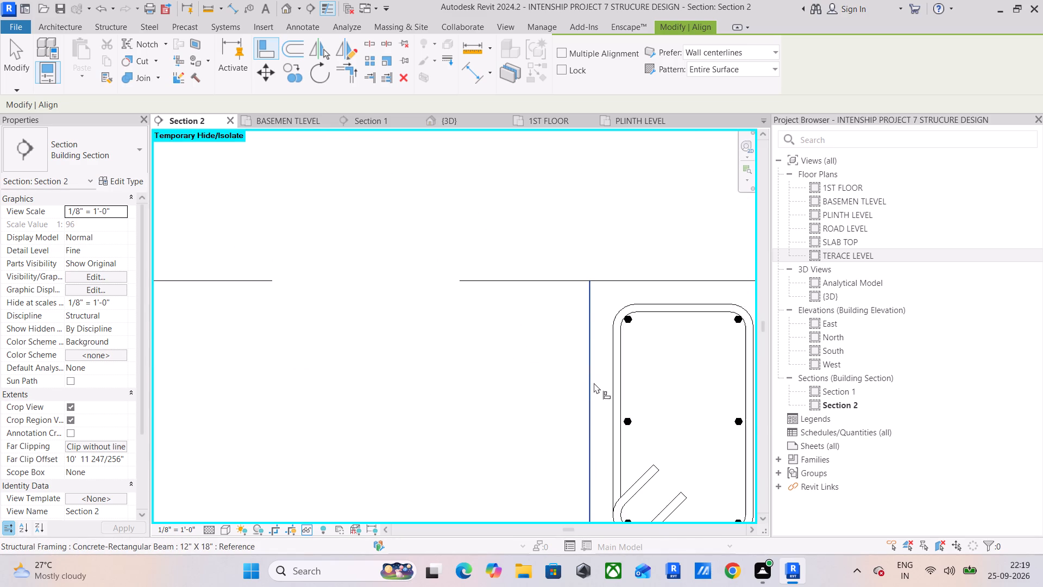
scroll(594, 374, "down", 15)
scroll(526, 374, "down", 6)
middle_click_drag(341, 383, 455, 369)
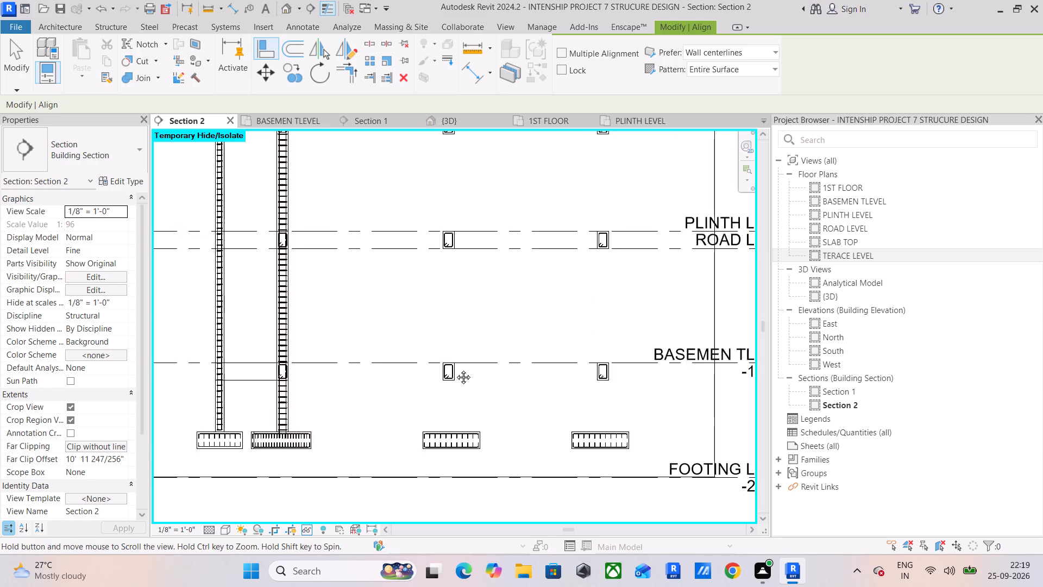
middle_click_drag(455, 369, 499, 369)
scroll(398, 364, "up", 13)
scroll(388, 390, "down", 7)
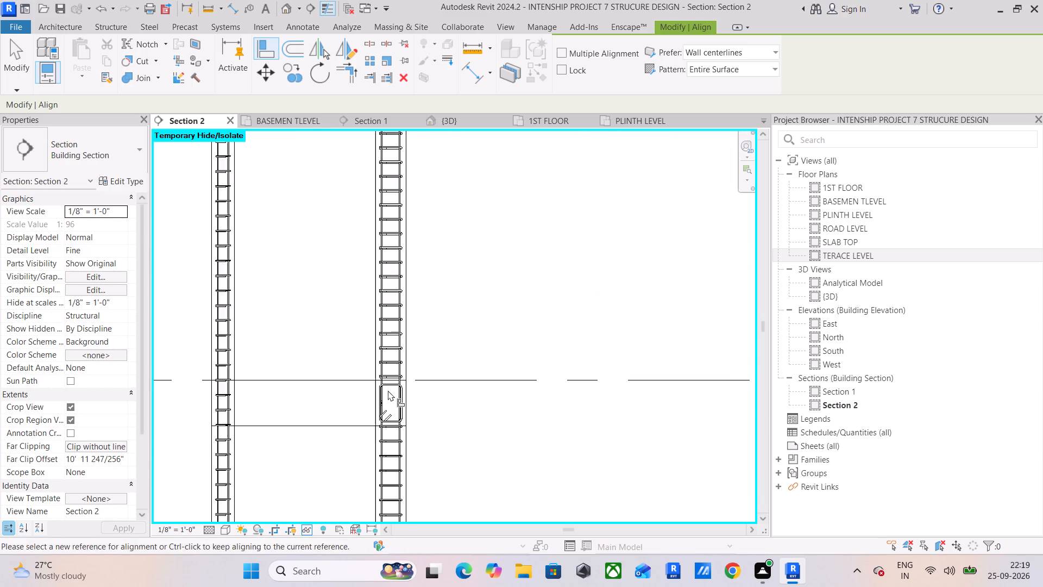
Align the stray #4 bar beside the basement-level beam at the outer column with the mid-height side bar inside its stirrup.
middle_click_drag(378, 388, 626, 360)
scroll(404, 356, "down", 6)
middle_click_drag(310, 349, 442, 354)
scroll(428, 370, "up", 10)
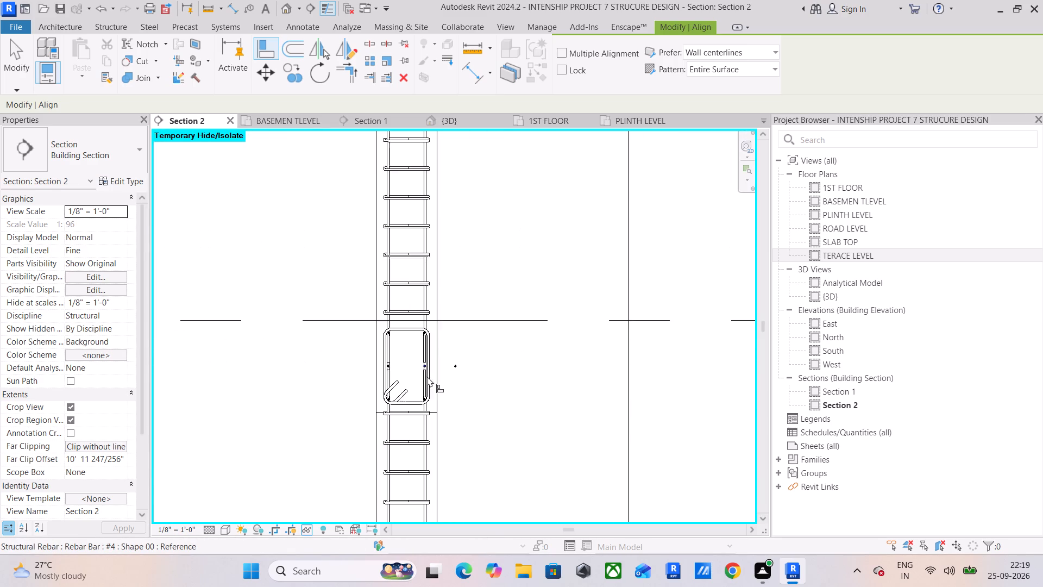
scroll(427, 376, "up", 8)
scroll(422, 351, "up", 13)
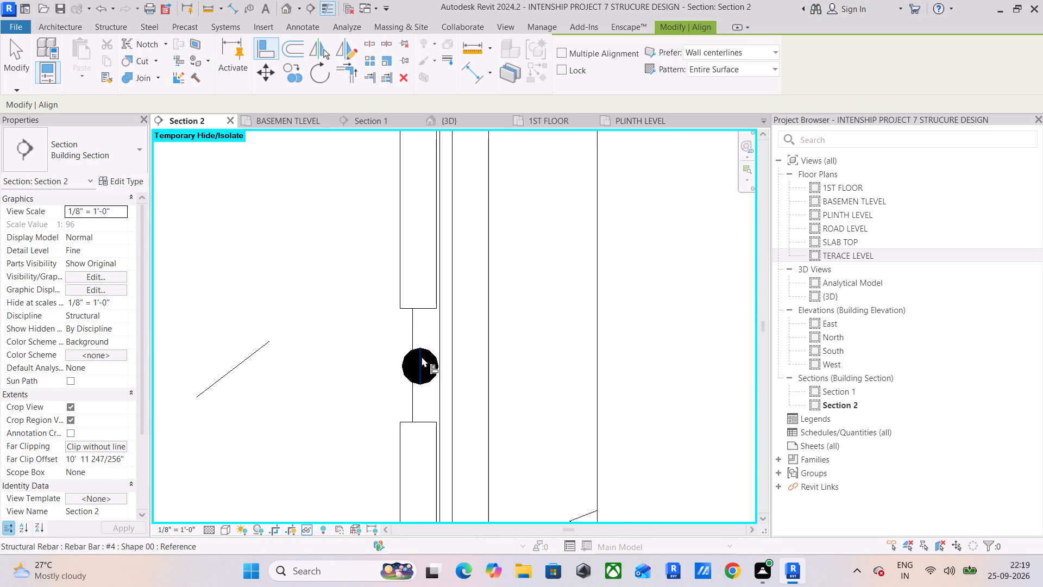
left_click(422, 356)
scroll(514, 365, "down", 5)
middle_click_drag(547, 379, 379, 367)
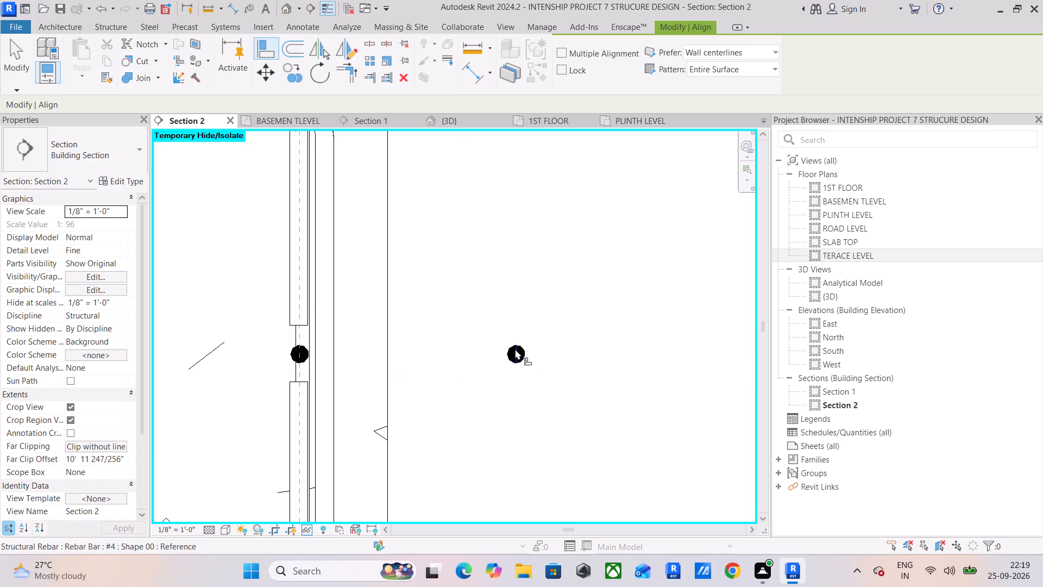
left_click(515, 349)
Examine the column base ties and footing reinforcement in Section 2, then leave the Align command.
scroll(343, 357, "down", 20)
scroll(343, 357, "down", 1)
middle_click_drag(399, 367, 407, 273)
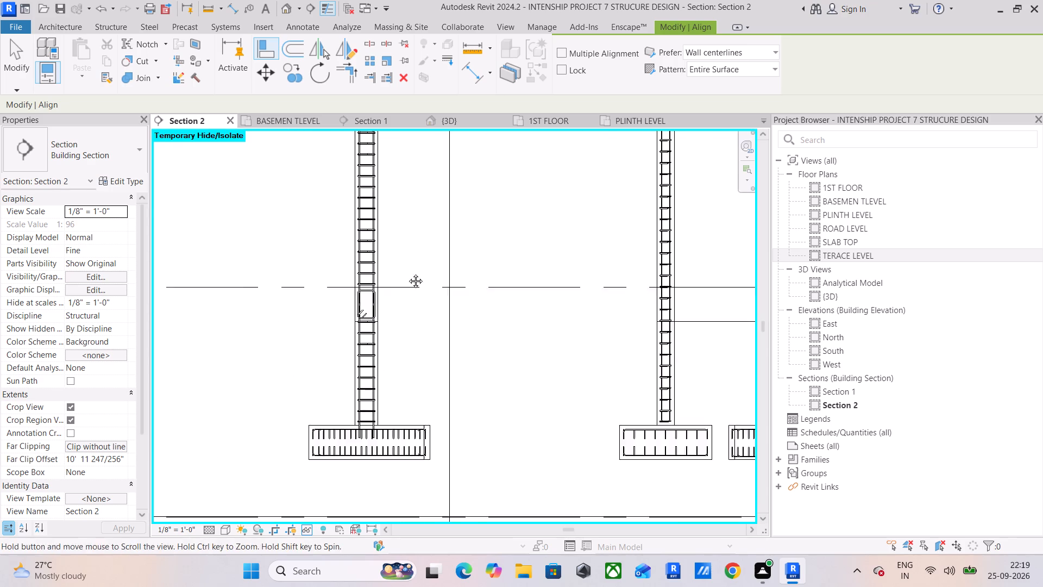
middle_click_drag(407, 273, 408, 195)
scroll(408, 195, "up", 1)
middle_click_drag(535, 310, 263, 314)
scroll(412, 307, "up", 5)
scroll(469, 333, "up", 5)
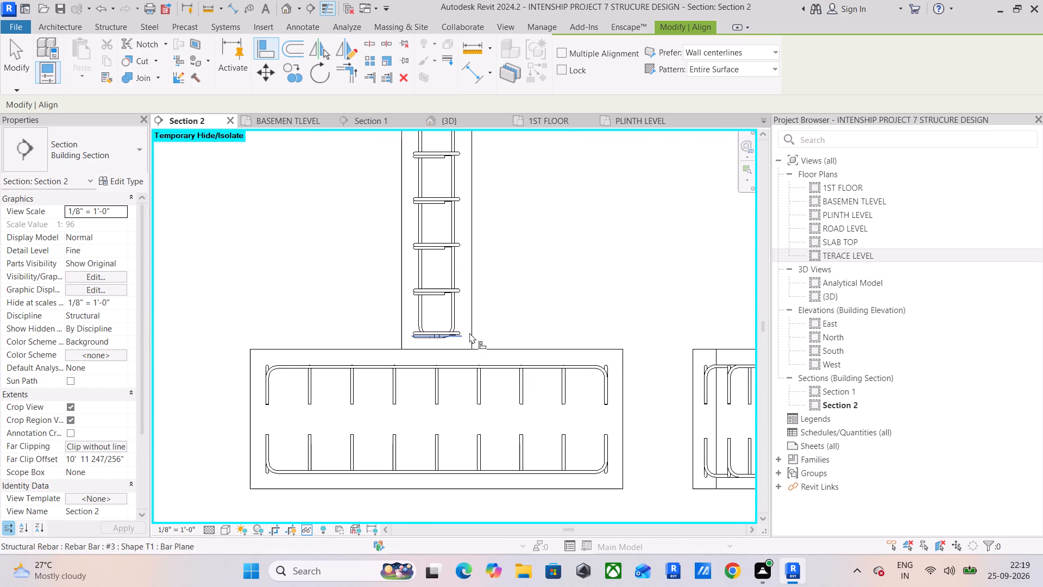
scroll(431, 327, "up", 6)
key("Escape")
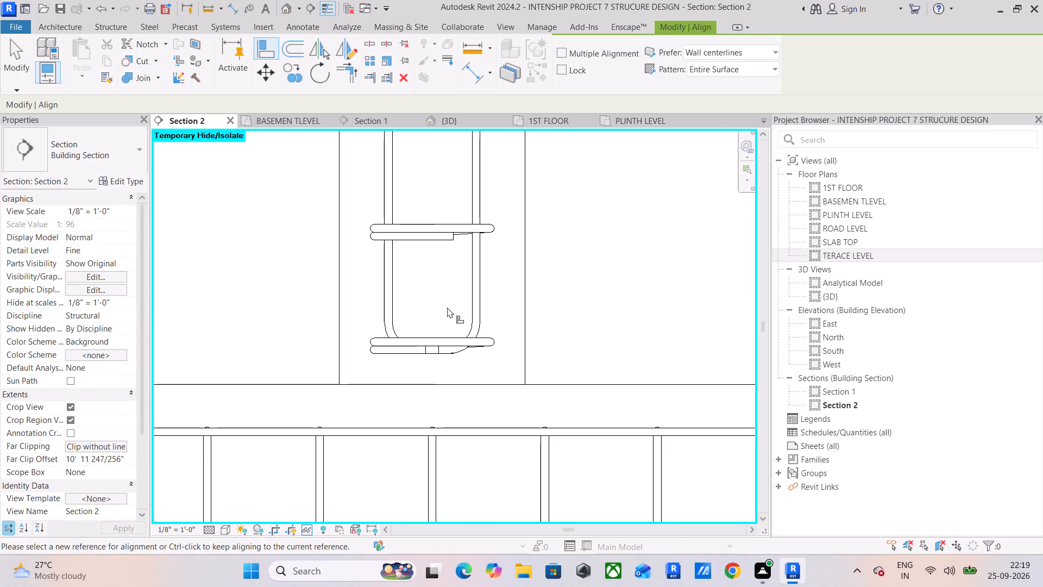
Remove the 90-degree hooks from the first front vertical bar at the column base in Section 2, setting them to None.
key("Escape")
key("Escape")
left_click(386, 288)
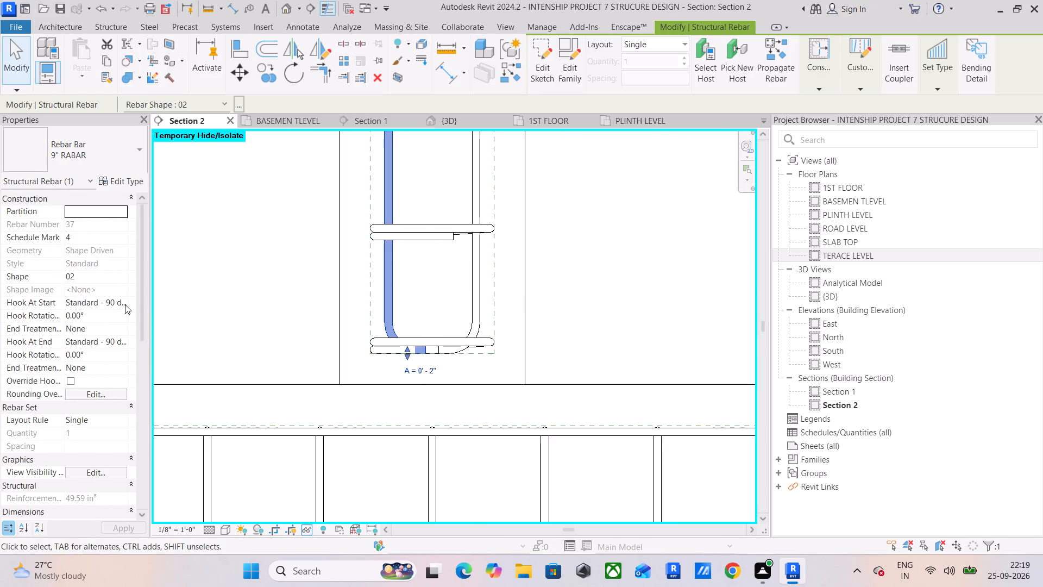
left_click(125, 304)
left_click(120, 317)
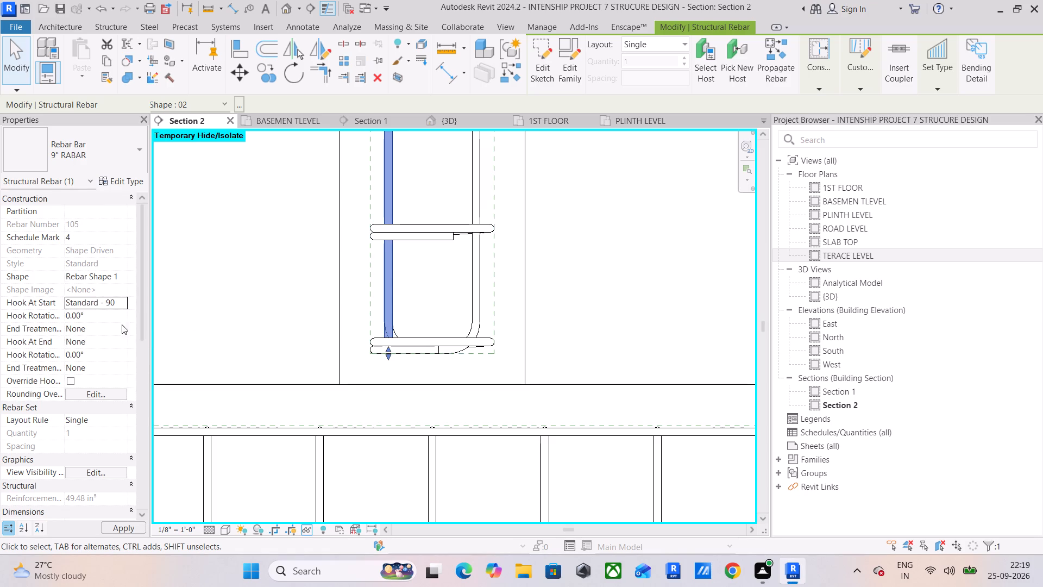
left_click(119, 304)
left_click(102, 317)
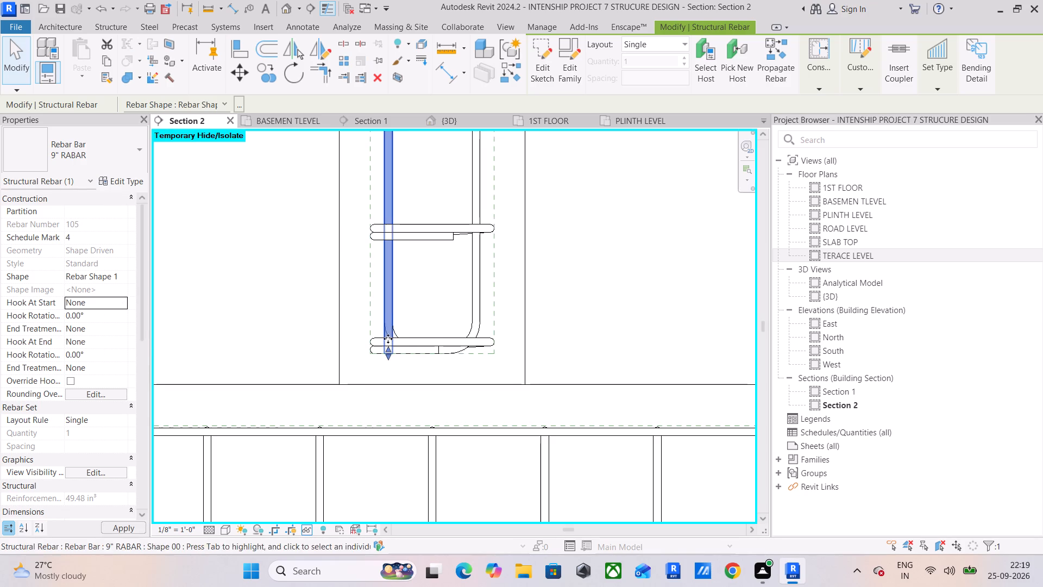
Set the hooks to None on the other front vertical bar at the same column base.
left_click(479, 307)
left_click(120, 301)
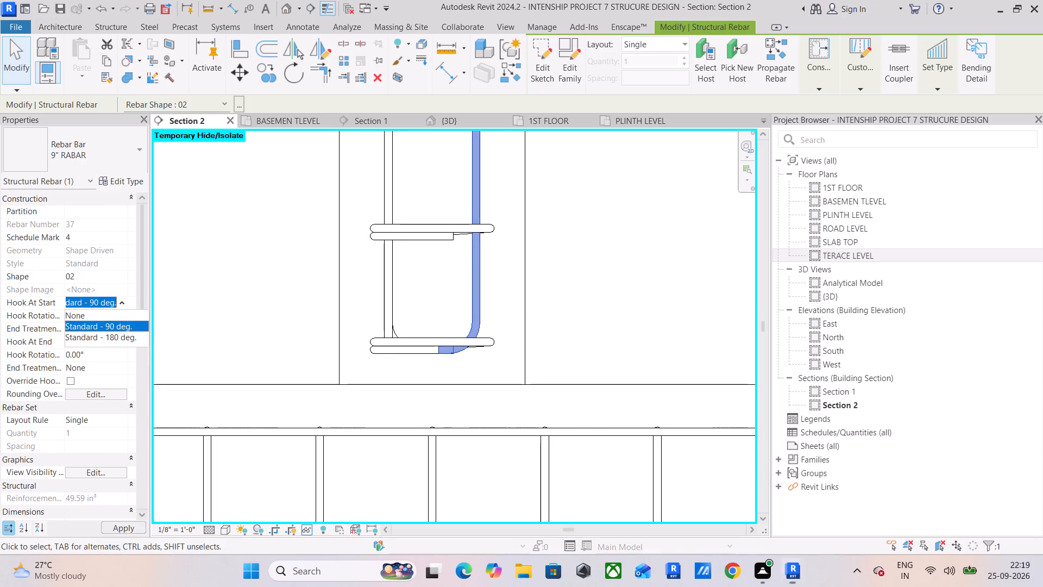
left_click(96, 313)
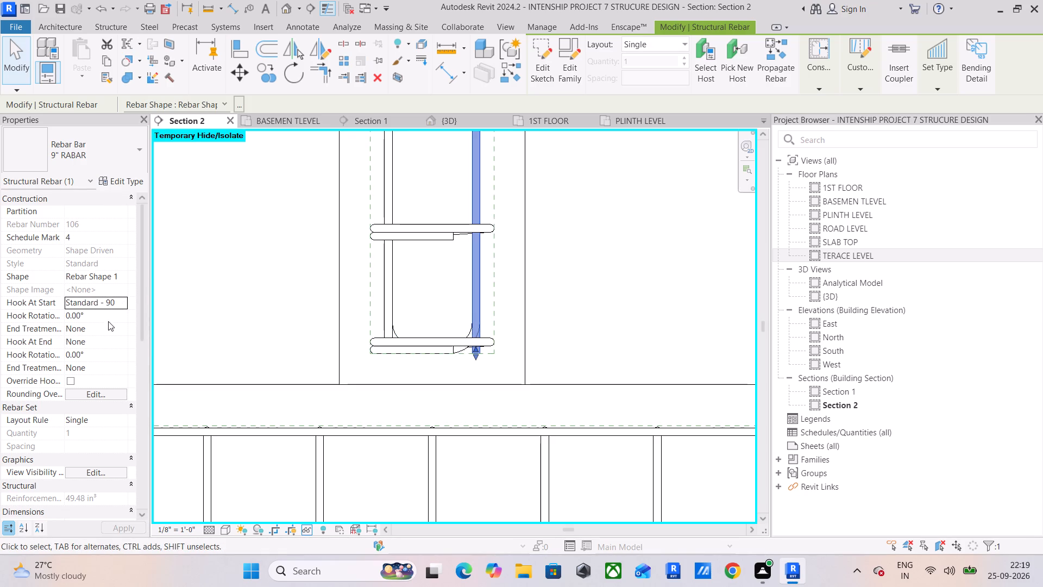
left_click(120, 304)
left_click(100, 315)
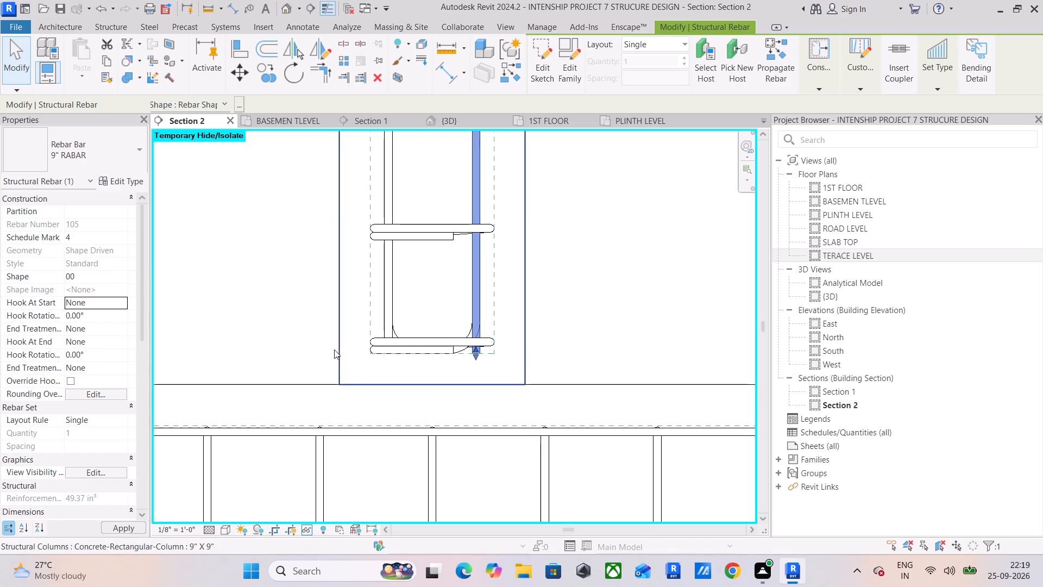
Set Hook At Start and Hook At End to None on the hooked bar behind the one just straightened.
left_click(466, 331)
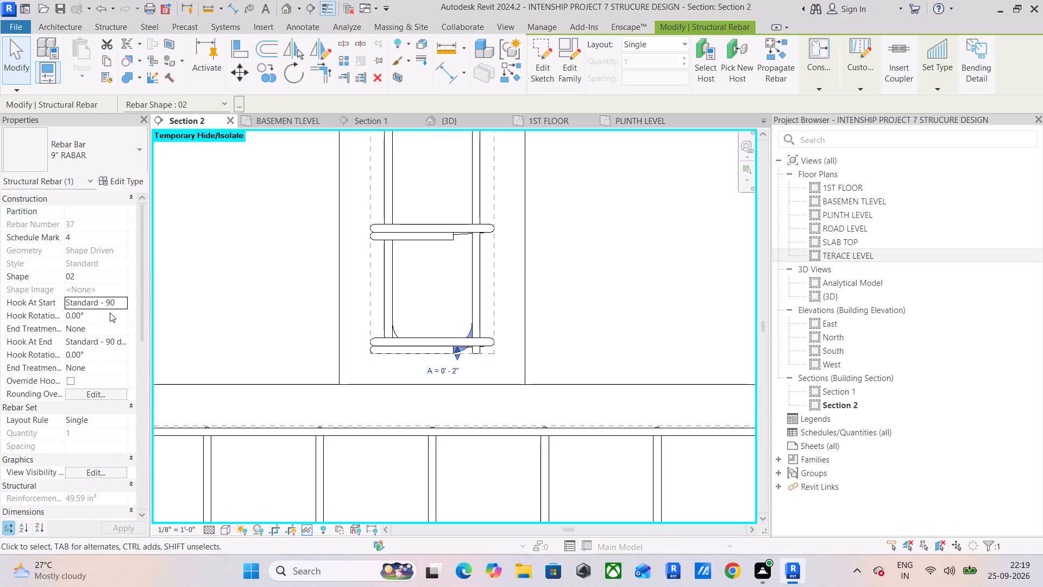
left_click(119, 304)
left_click(105, 315)
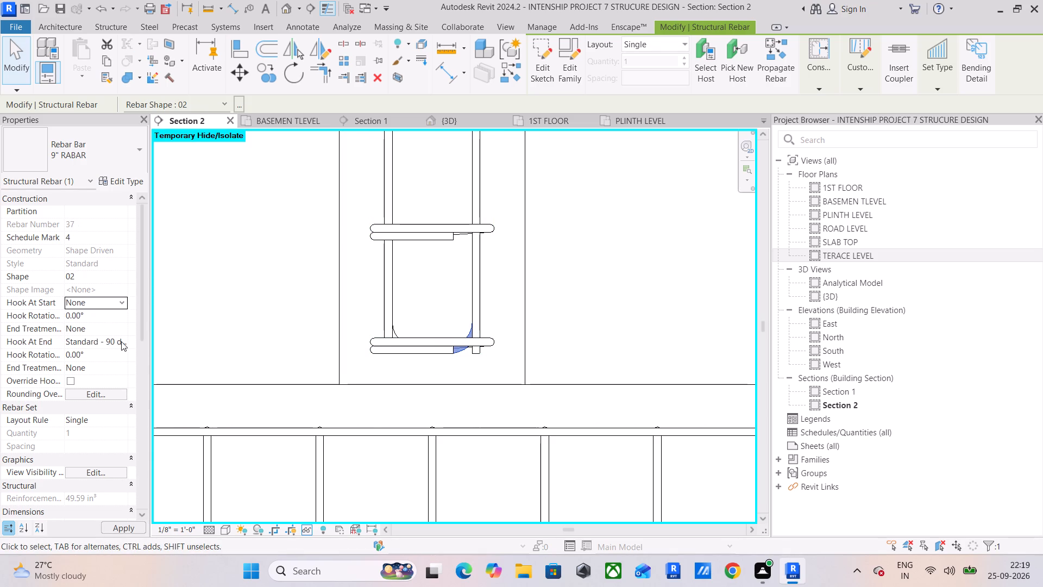
left_click(121, 341)
left_click(106, 353)
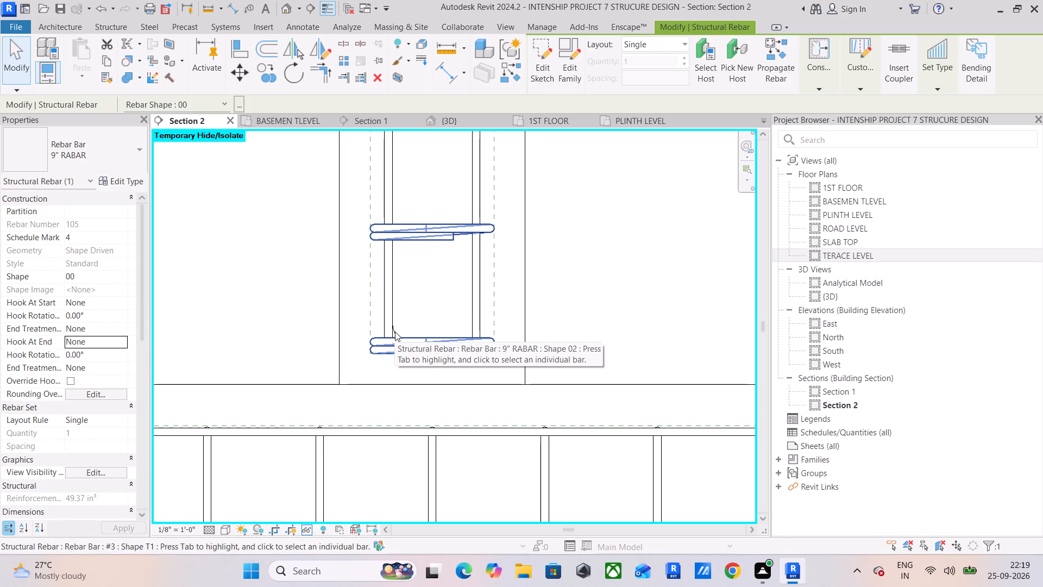
Set both end hooks to None on the last hooked vertical bar, behind the first straightened bar of this column.
scroll(395, 332, "up", 8)
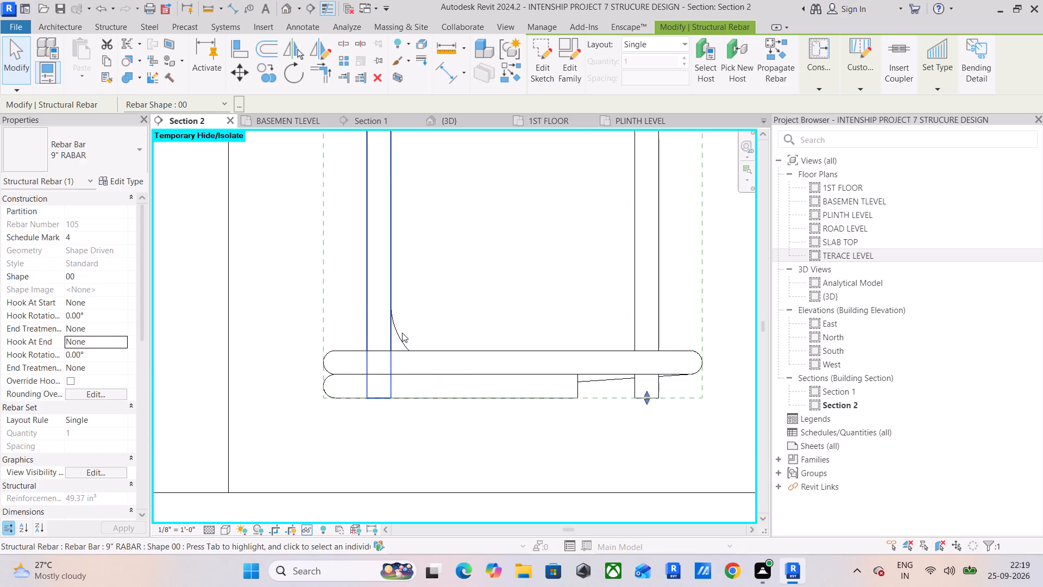
left_click(402, 333)
left_click(122, 338)
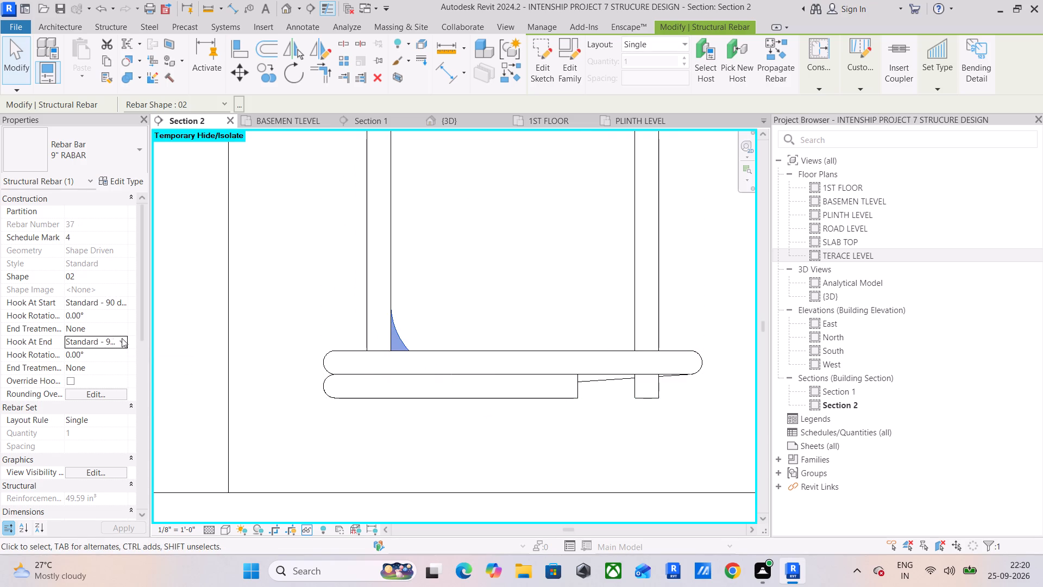
left_click(104, 357)
left_click(122, 303)
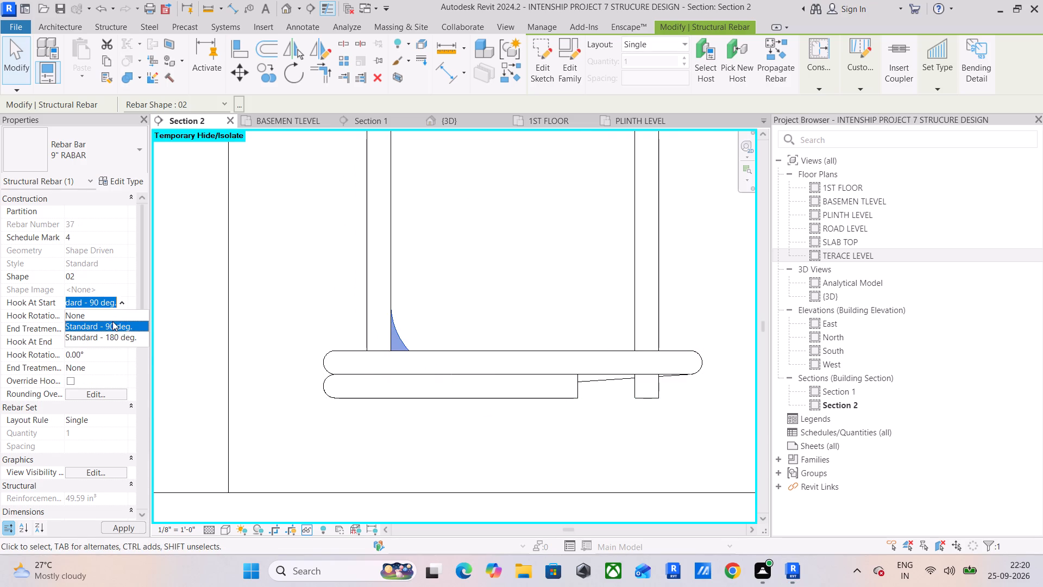
left_click(110, 317)
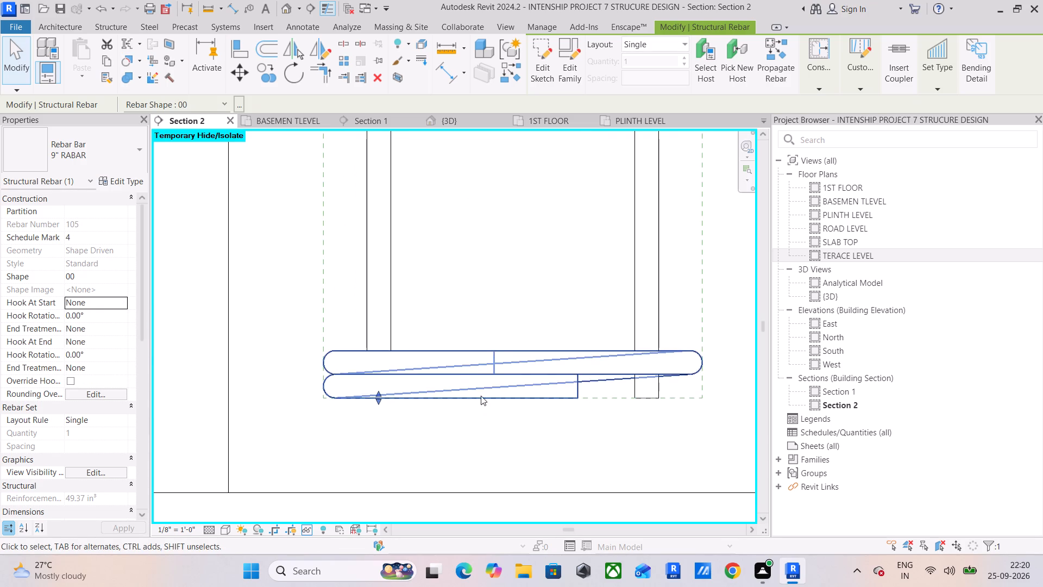
Examine the other column bases and footings along Section 2 for how their vertical bars end.
scroll(479, 279, "down", 16)
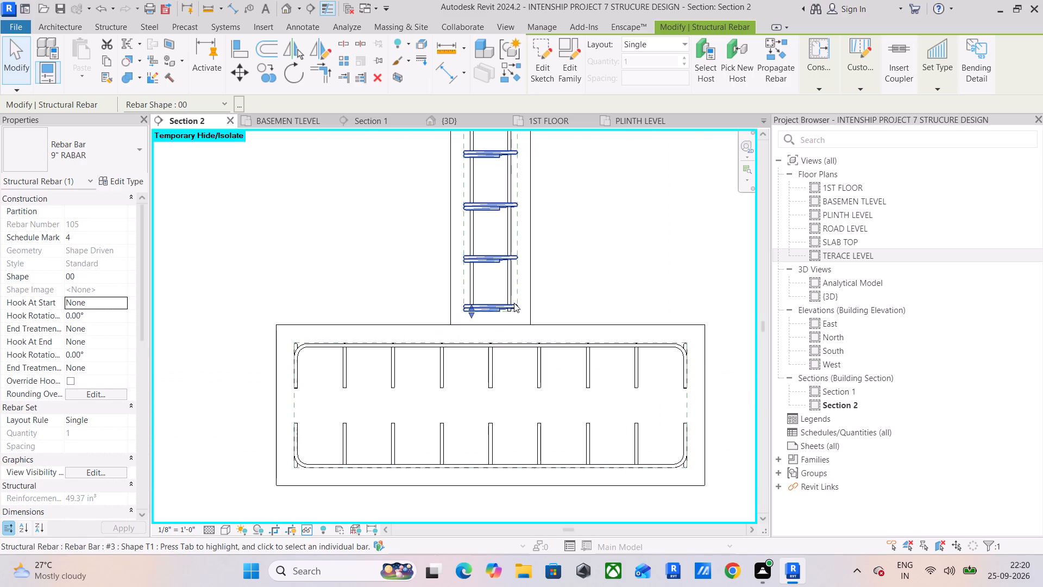
scroll(514, 303, "down", 3)
scroll(529, 299, "up", 11)
scroll(482, 266, "up", 5)
scroll(480, 269, "down", 20)
scroll(480, 269, "down", 3)
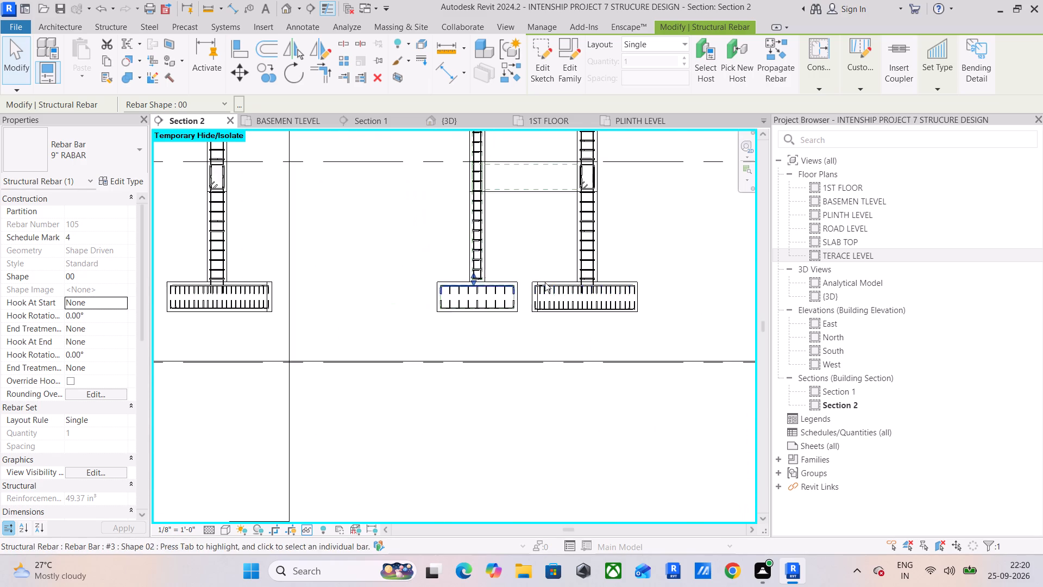
scroll(615, 293, "up", 5)
scroll(550, 253, "up", 6)
scroll(549, 261, "down", 6)
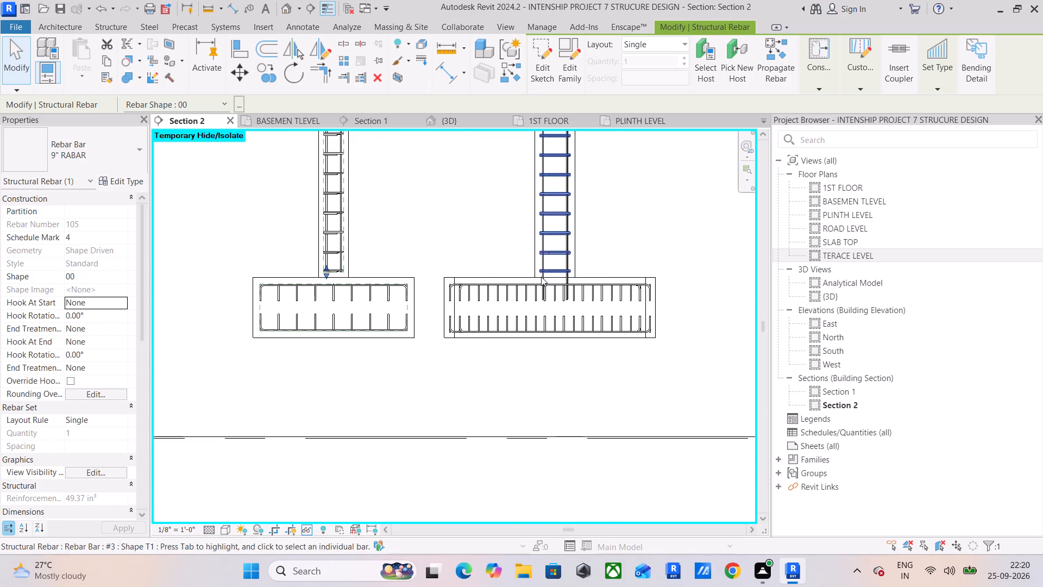
scroll(328, 278, "down", 5)
middle_click_drag(328, 278, 594, 274)
scroll(328, 247, "up", 5)
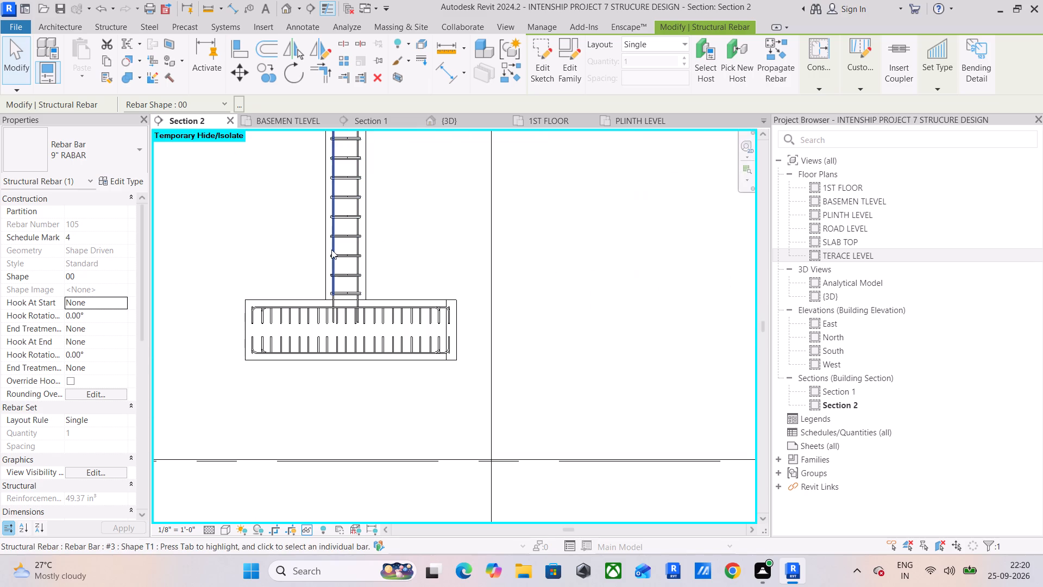
scroll(354, 259, "down", 6)
middle_click_drag(437, 258, 64, 251)
middle_click_drag(505, 240, 480, 248)
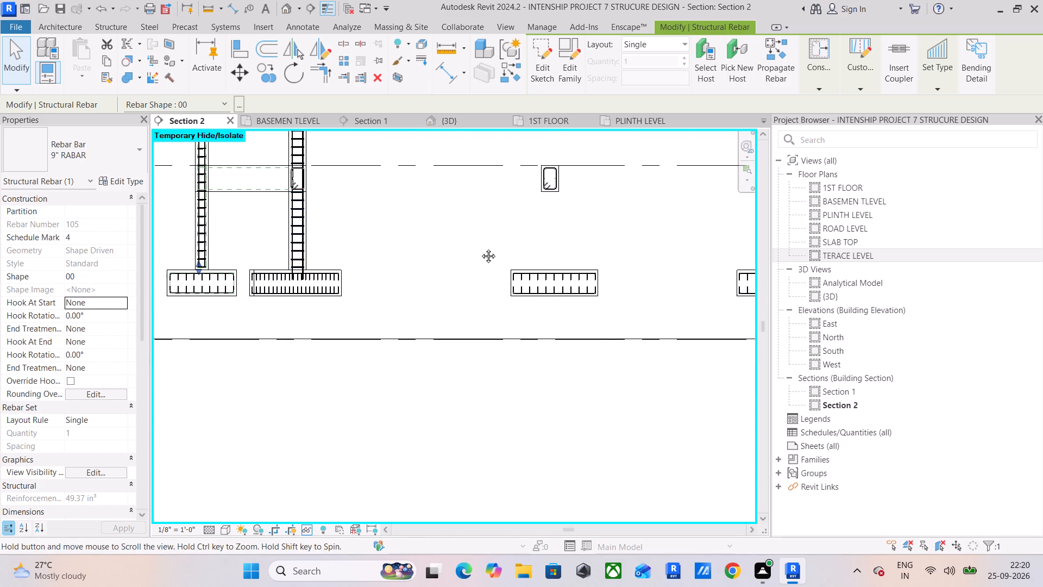
middle_click_drag(480, 248, 255, 242)
scroll(272, 249, "down", 6)
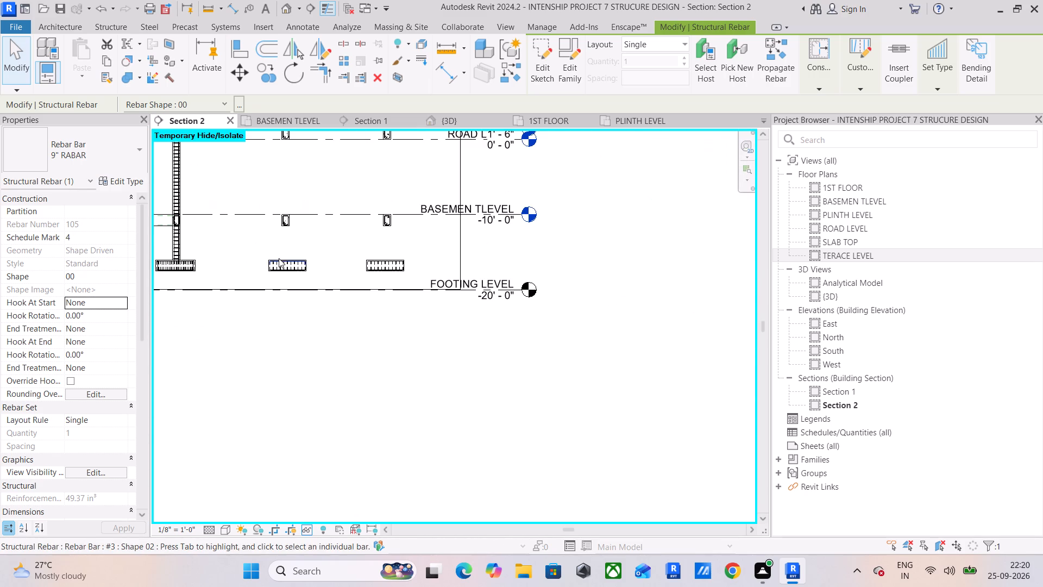
scroll(279, 258, "down", 4)
middle_click_drag(299, 274, 340, 310)
scroll(289, 267, "down", 5)
middle_click_drag(295, 271, 528, 308)
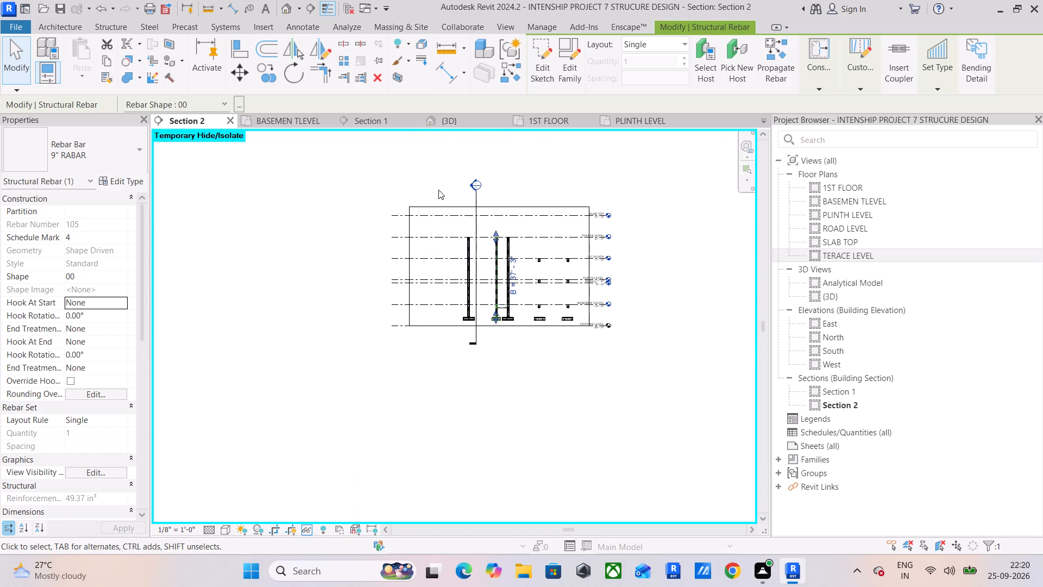
Select the whole structure in the 3D view and show its related warnings.
left_click(443, 122)
scroll(393, 239, "down", 5)
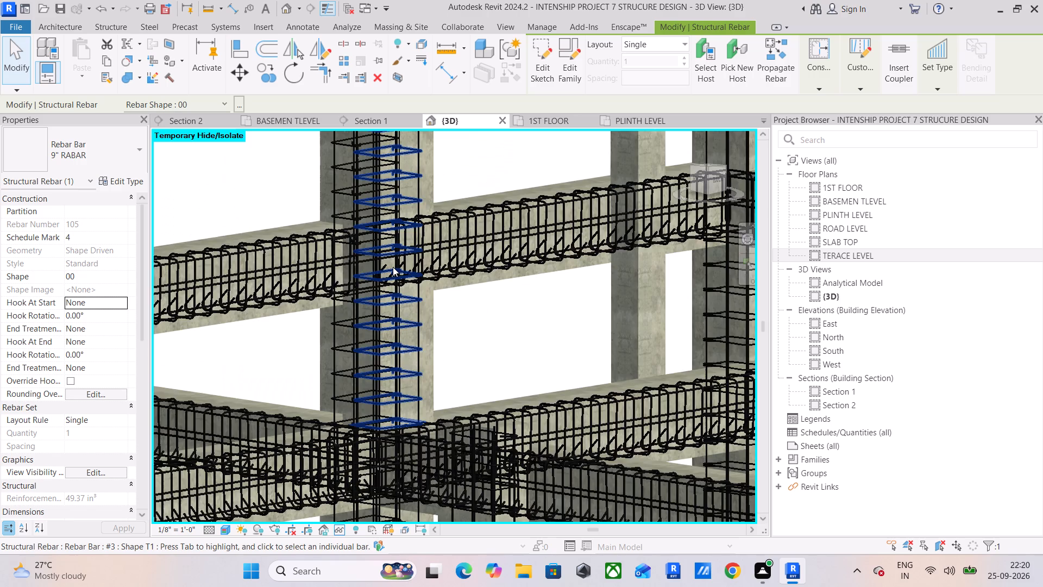
scroll(393, 267, "down", 20)
scroll(393, 267, "down", 2)
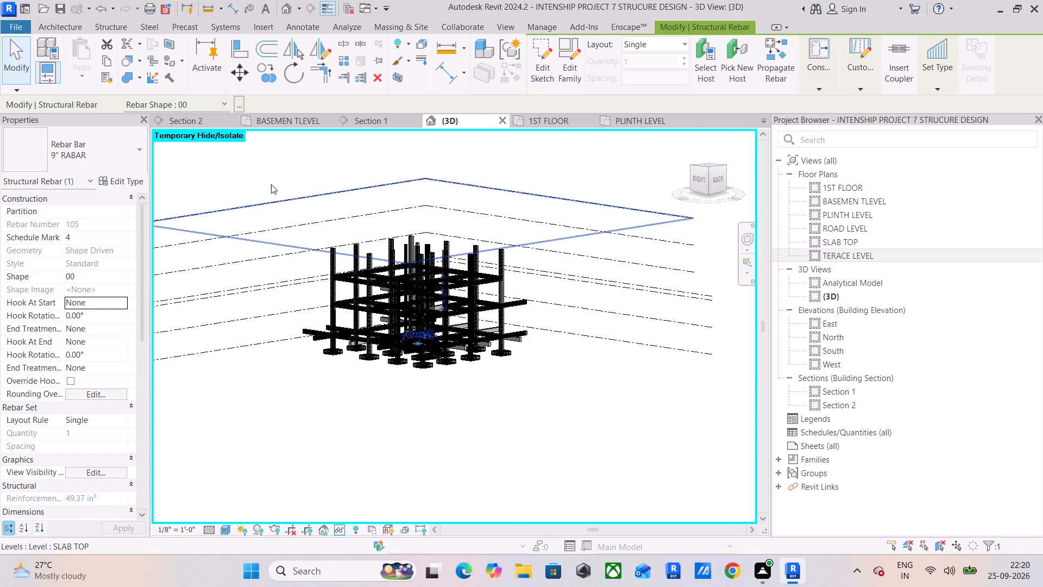
left_click_drag(257, 174, 602, 442)
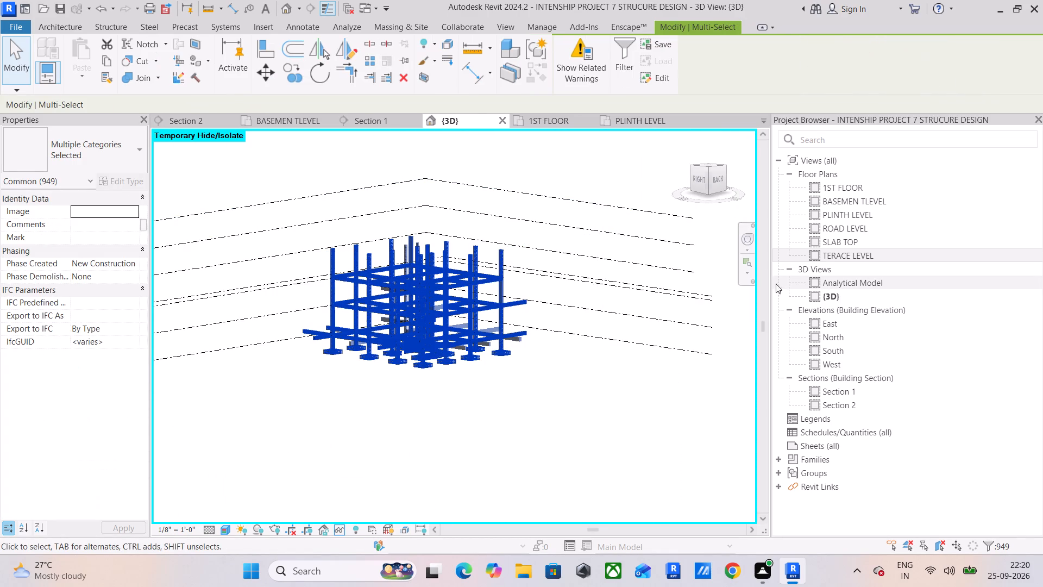
left_click(585, 65)
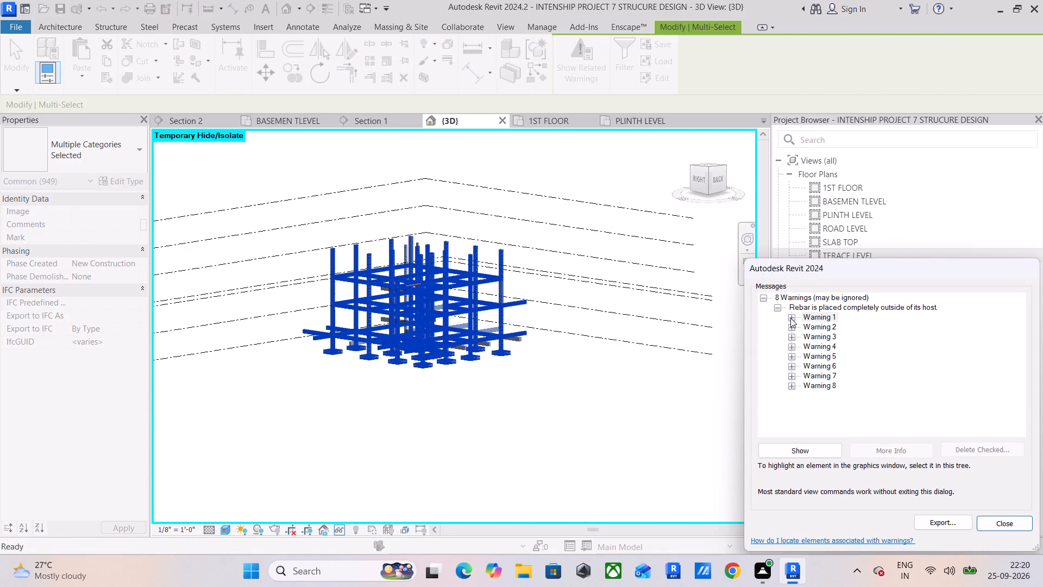
Locate the #4 bar listed under Warning 1 in the 3D model and examine its position against the beam stirrups.
left_click(791, 317)
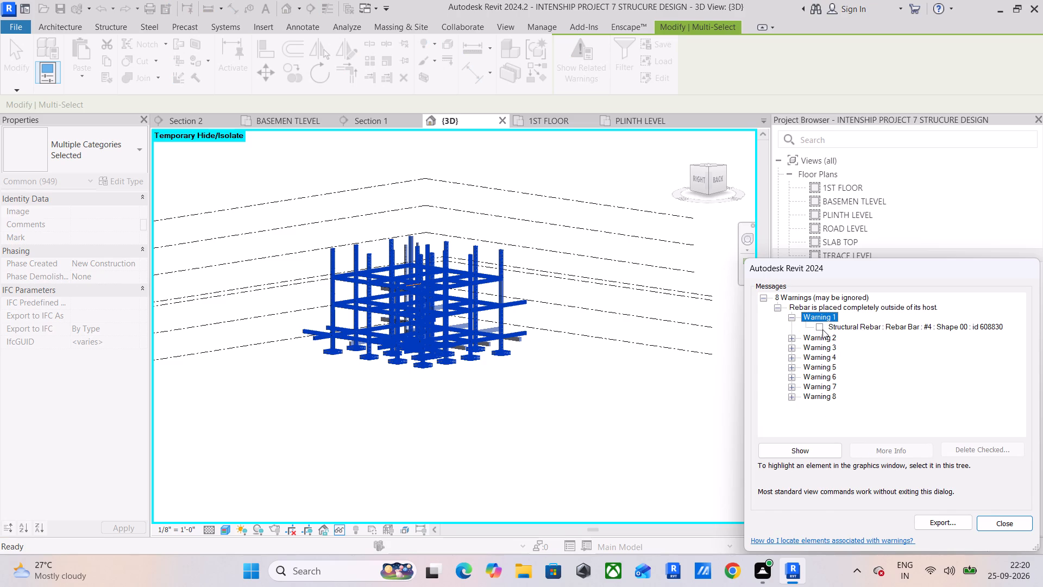
left_click(820, 324)
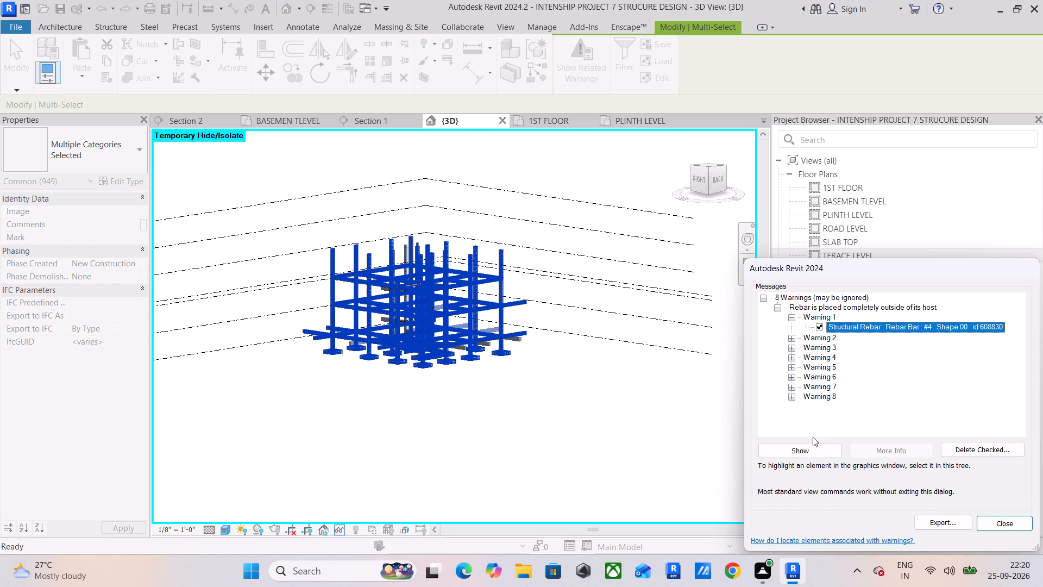
left_click(809, 449)
scroll(442, 313, "up", 5)
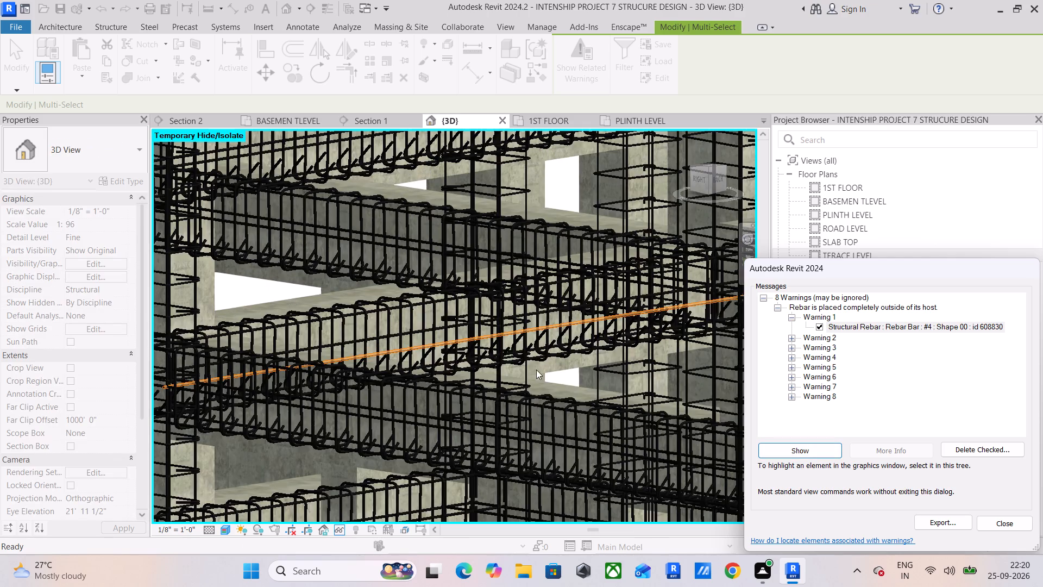
scroll(546, 360, "up", 5)
scroll(515, 304, "up", 3)
scroll(518, 297, "down", 18)
scroll(518, 297, "down", 3)
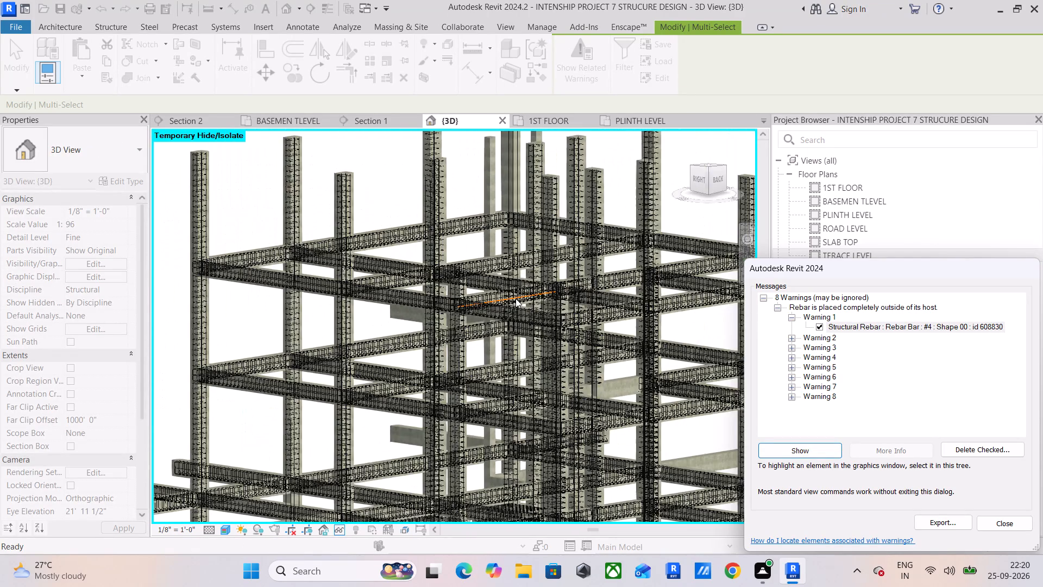
scroll(516, 298, "up", 16)
scroll(516, 298, "up", 8)
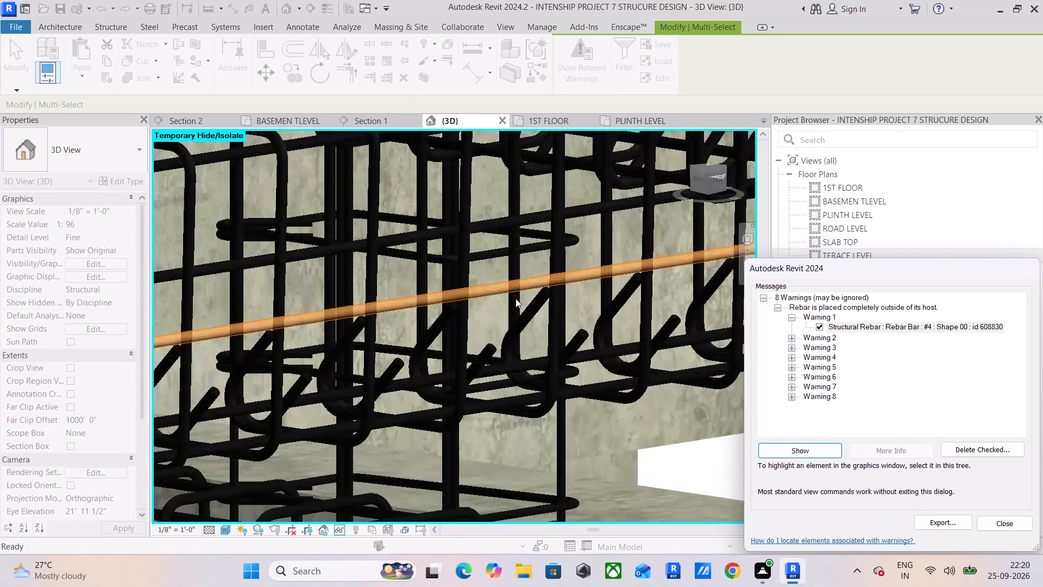
left_click(983, 519)
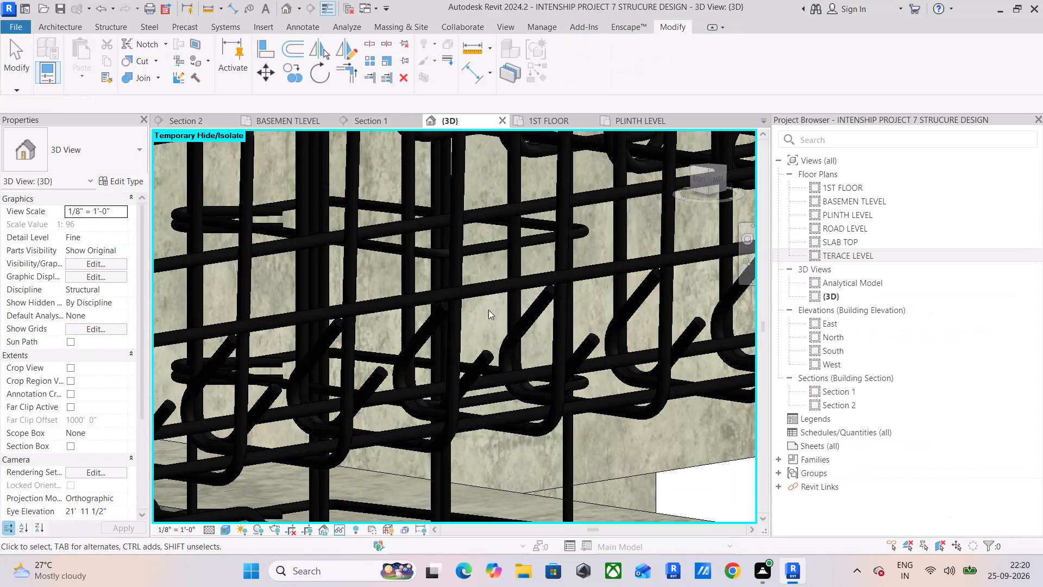
Select the flagged #4 bar, move Section 2 in the 1ST FLOOR plan just outside the outer column line, and return to 3D.
left_click(496, 287)
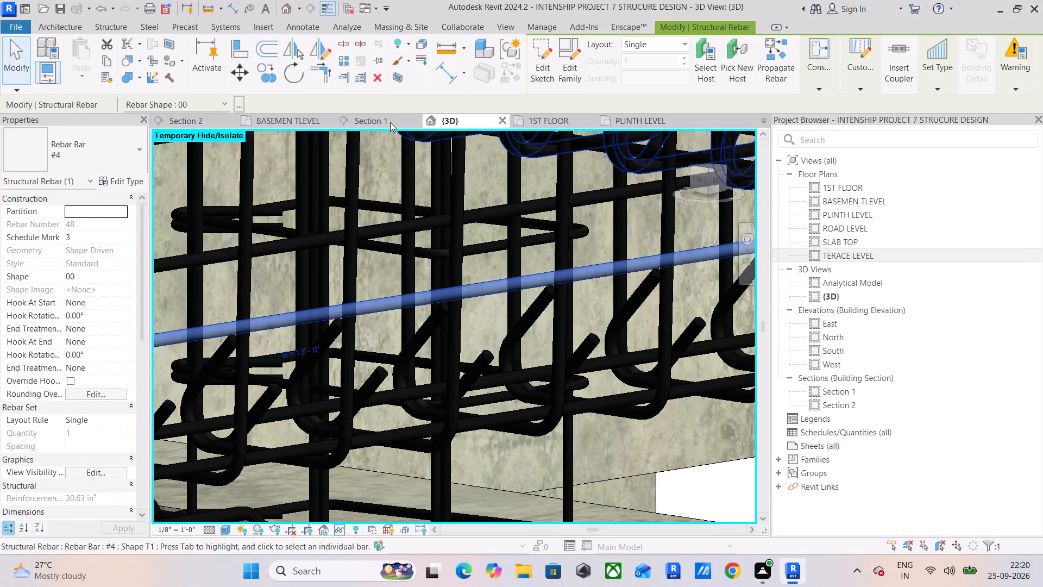
left_click(558, 120)
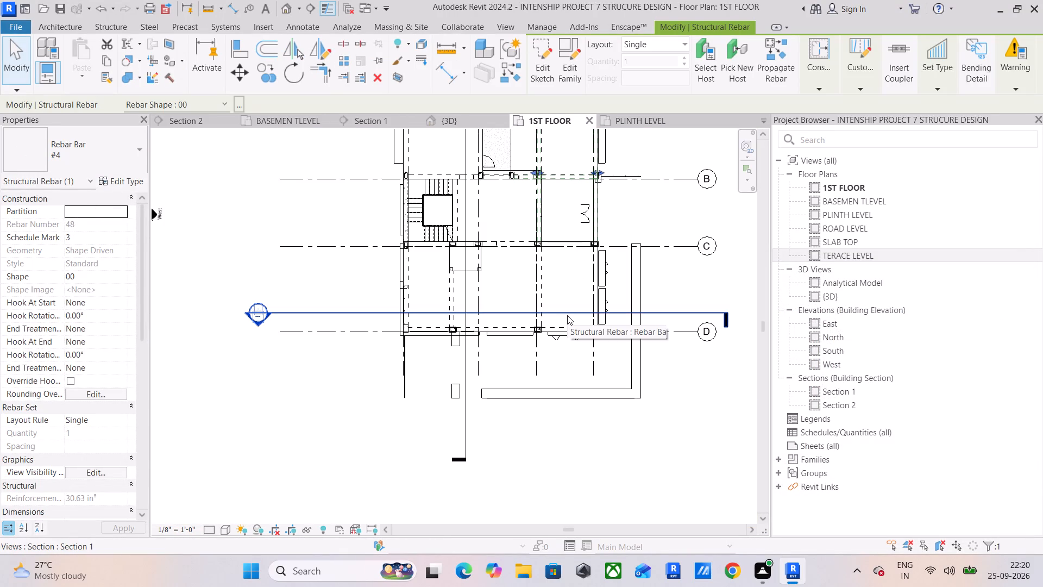
left_click_drag(464, 217, 549, 222)
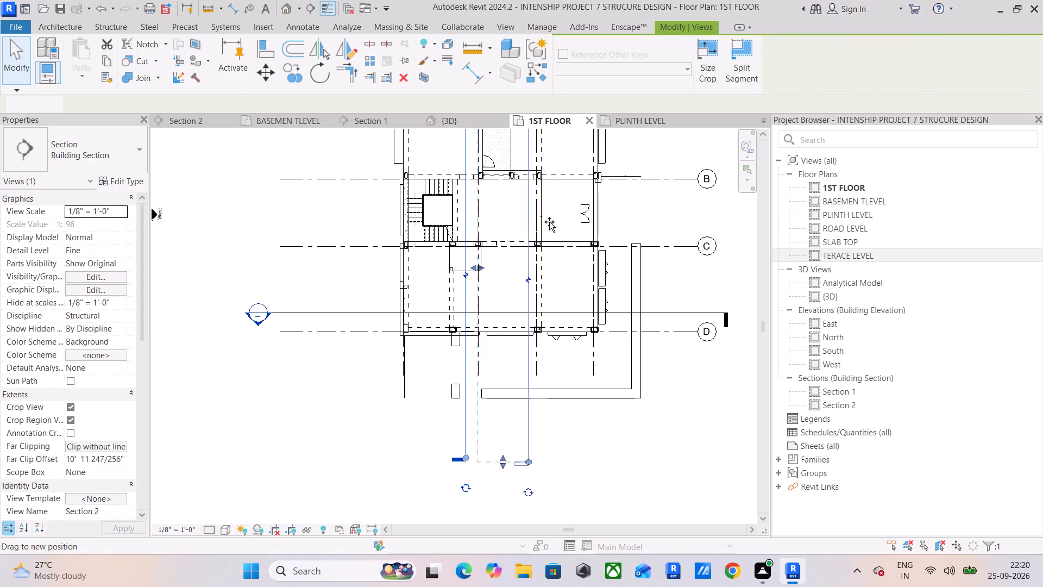
left_click_drag(549, 222, 606, 222)
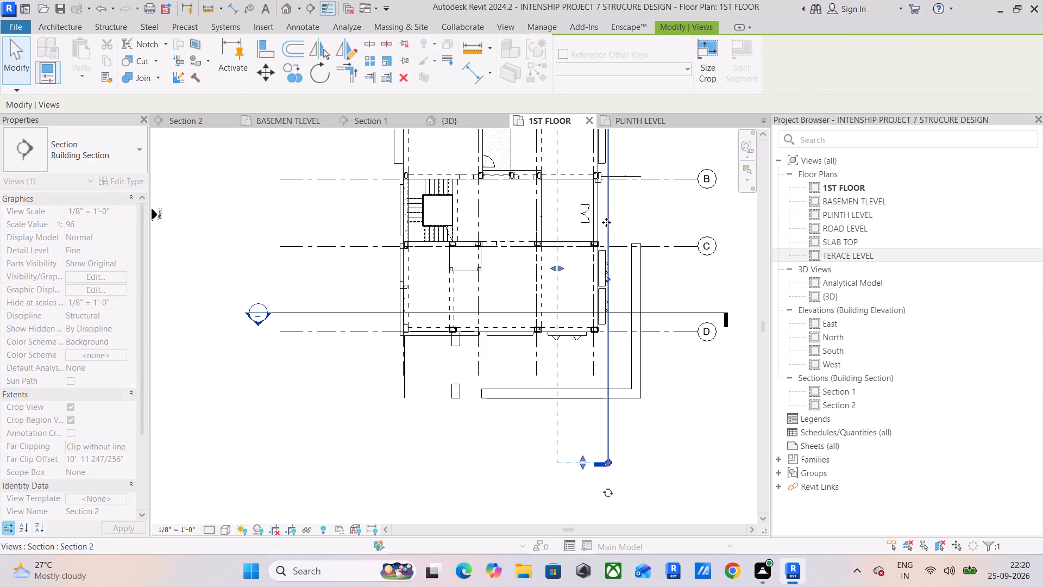
left_click(441, 124)
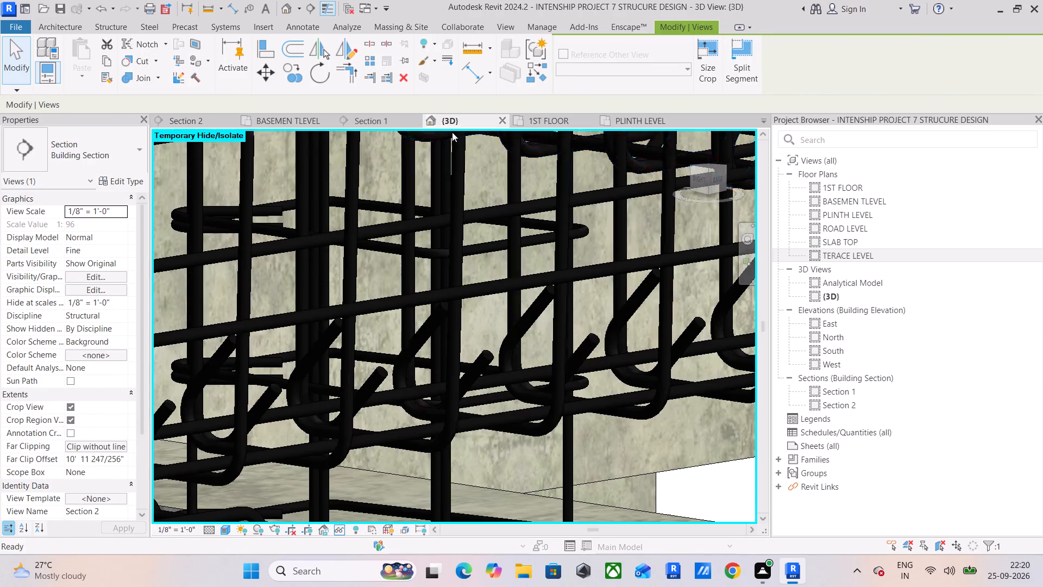
In Section 2, move the selected mid-height #4 bar sideways so it sits inside the beam's narrower stirrup.
left_click(483, 283)
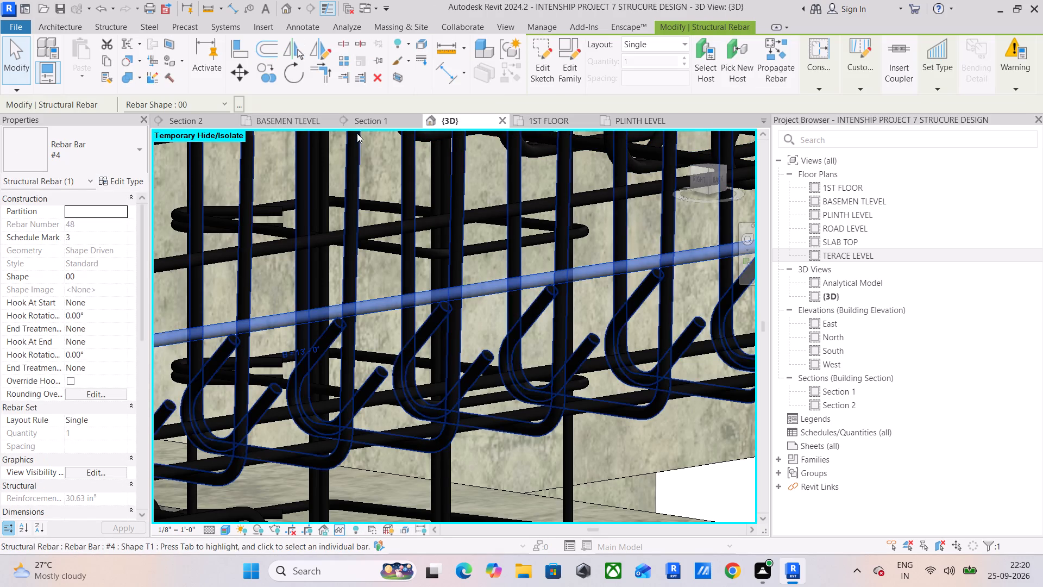
left_click(379, 124)
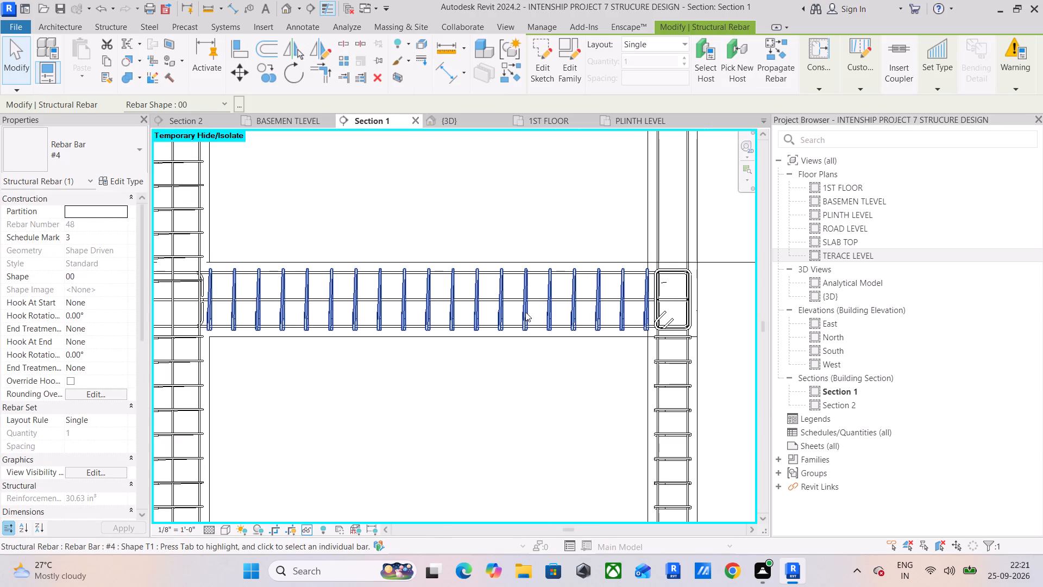
scroll(668, 311, "up", 5)
scroll(669, 309, "down", 13)
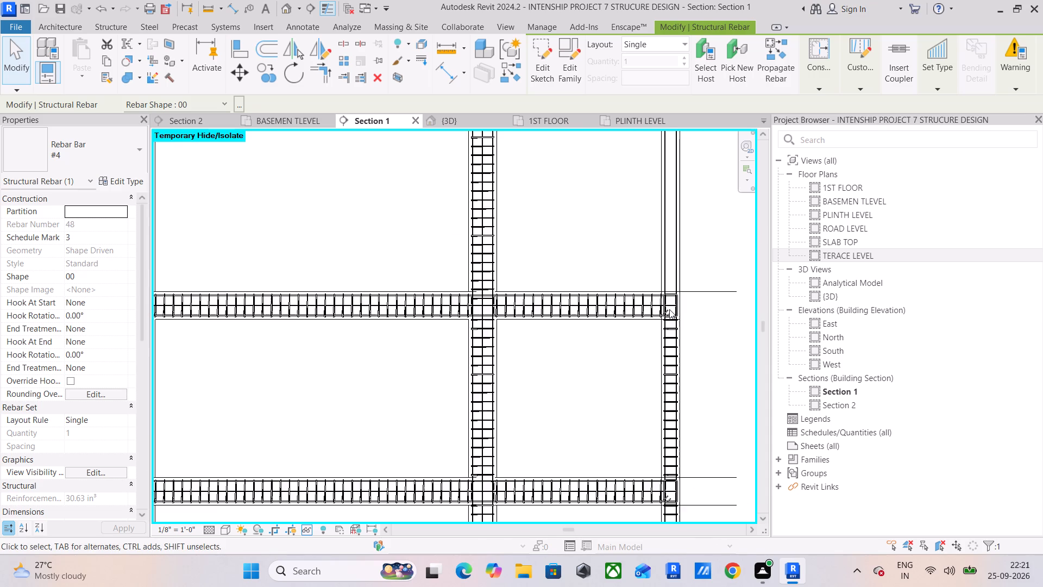
scroll(669, 309, "down", 6)
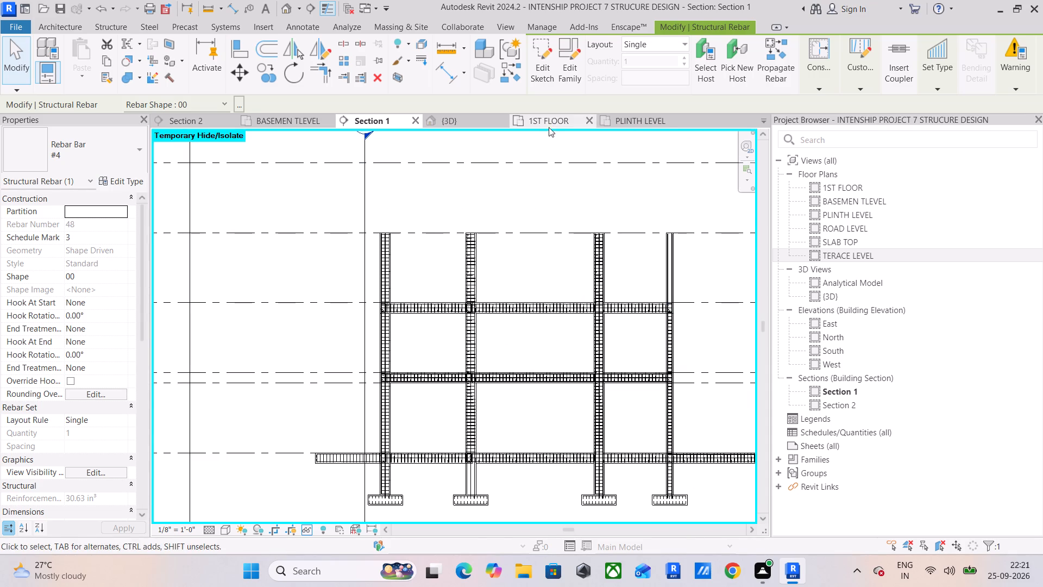
left_click(174, 122)
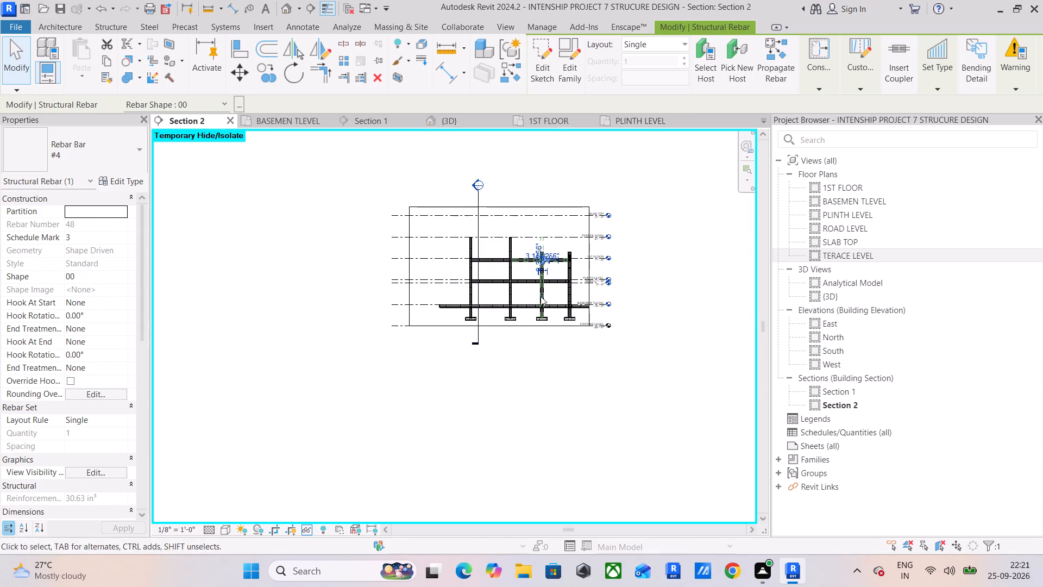
scroll(580, 273, "up", 10)
scroll(492, 231, "up", 11)
scroll(544, 331, "up", 5)
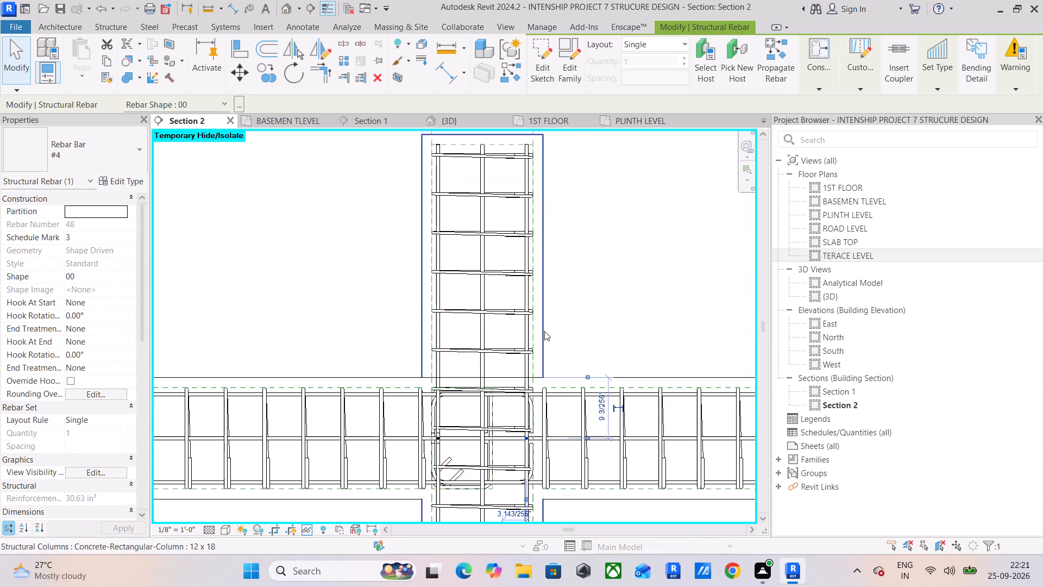
middle_click_drag(565, 399, 564, 240)
scroll(576, 301, "up", 6)
scroll(580, 245, "up", 4)
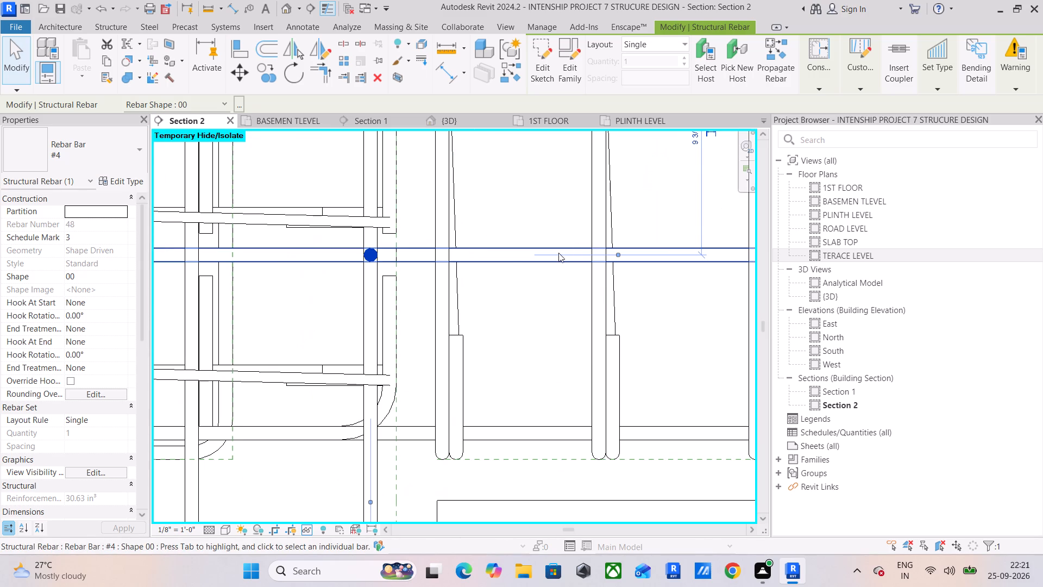
scroll(343, 284, "down", 5)
middle_click_drag(362, 290, 524, 290)
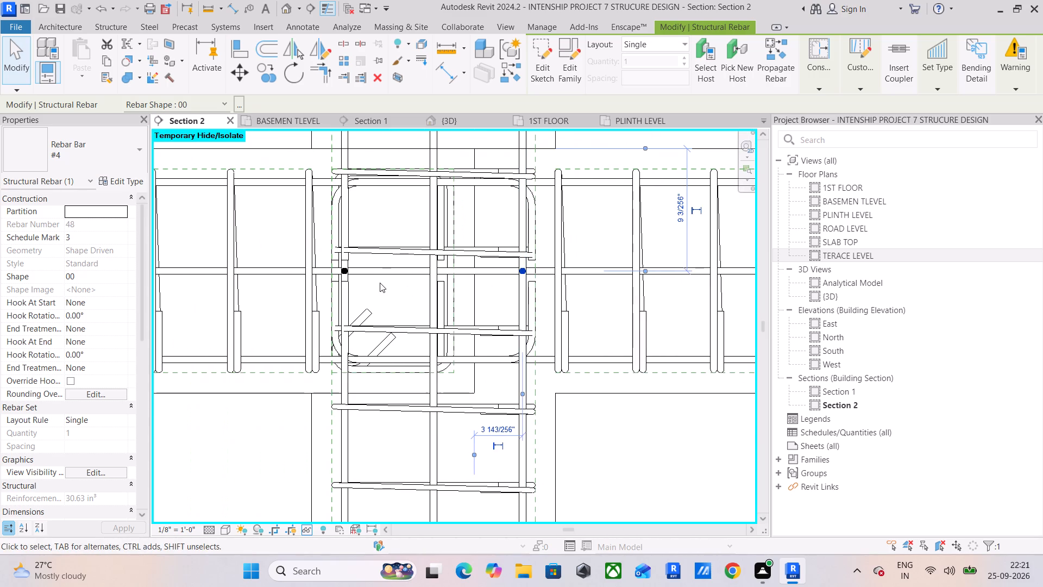
scroll(427, 263, "up", 5)
scroll(433, 277, "down", 5)
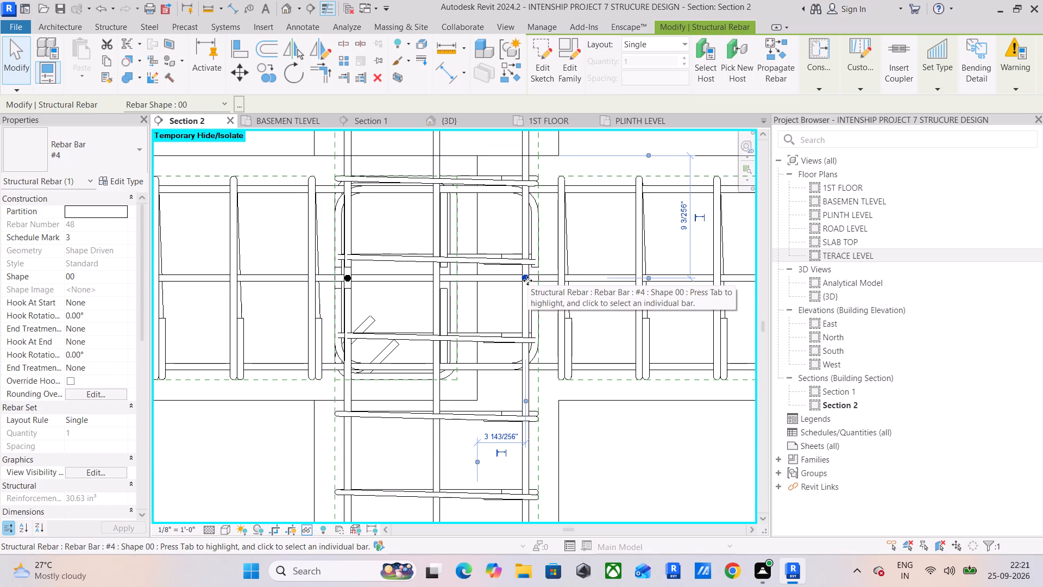
left_click_drag(527, 280, 438, 280)
scroll(438, 278, "up", 11)
middle_click_drag(326, 314, 657, 304)
middle_click_drag(554, 309, 236, 314)
left_click(309, 335)
scroll(334, 324, "down", 6)
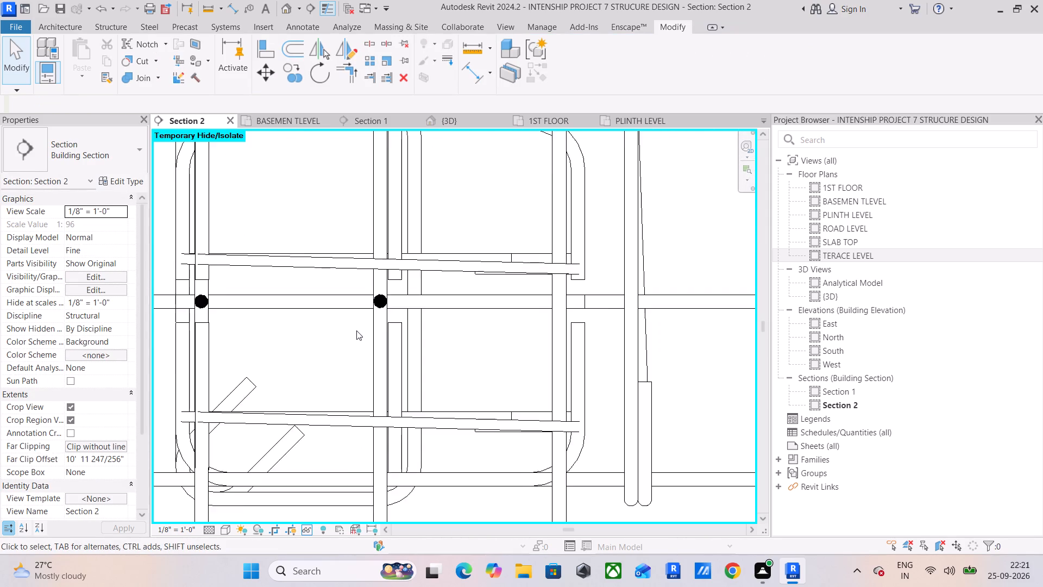
Nudge the same #4 bar toward the stirrup's vertical leg, 2 1/2" from the beam's side face.
scroll(356, 330, "down", 6)
middle_click_drag(406, 347, 436, 265)
scroll(436, 270, "down", 4)
scroll(419, 239, "up", 5)
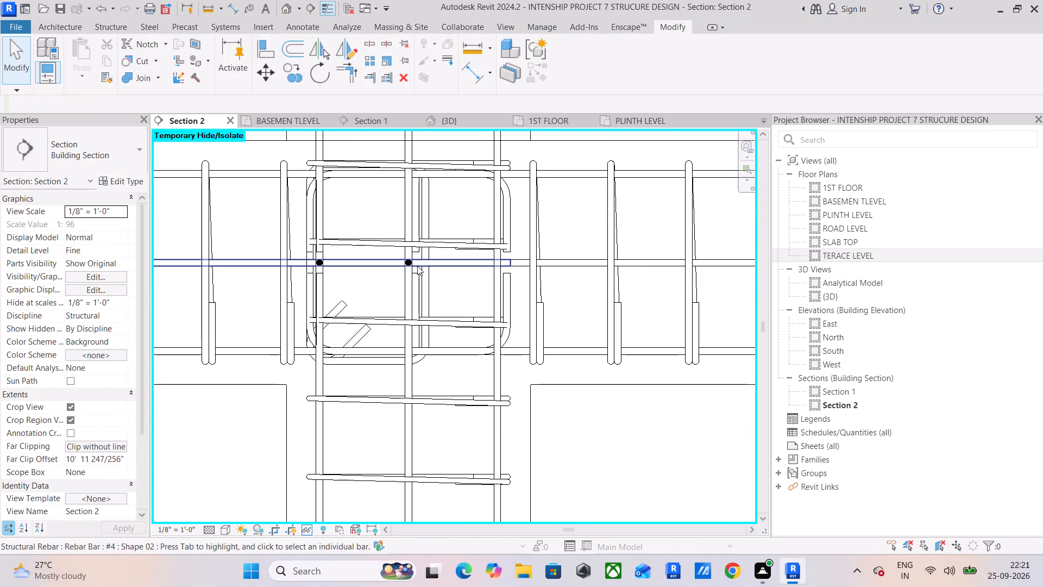
scroll(417, 266, "up", 7)
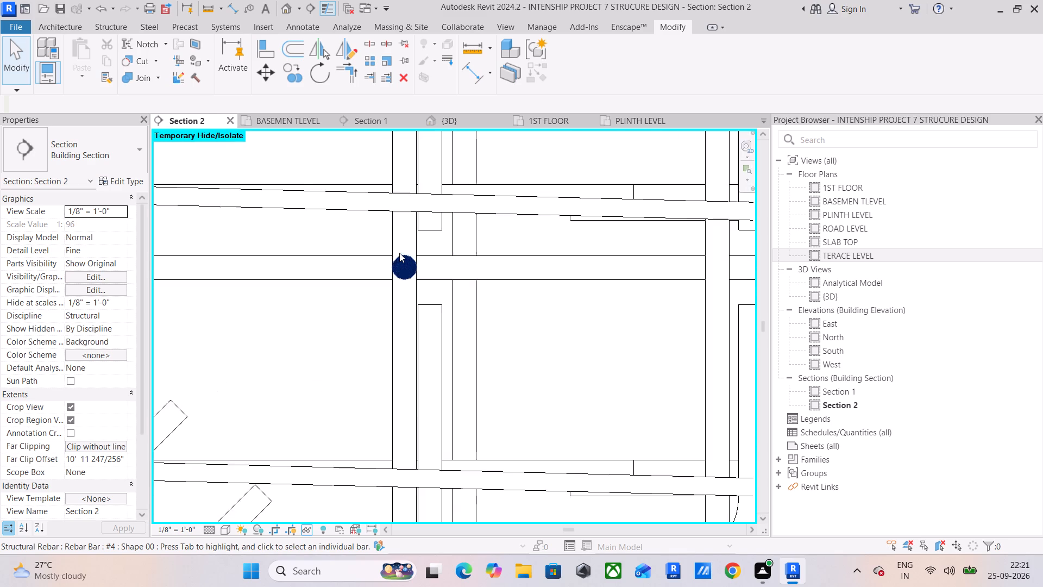
scroll(399, 253, "up", 6)
left_click_drag(401, 274, 455, 272)
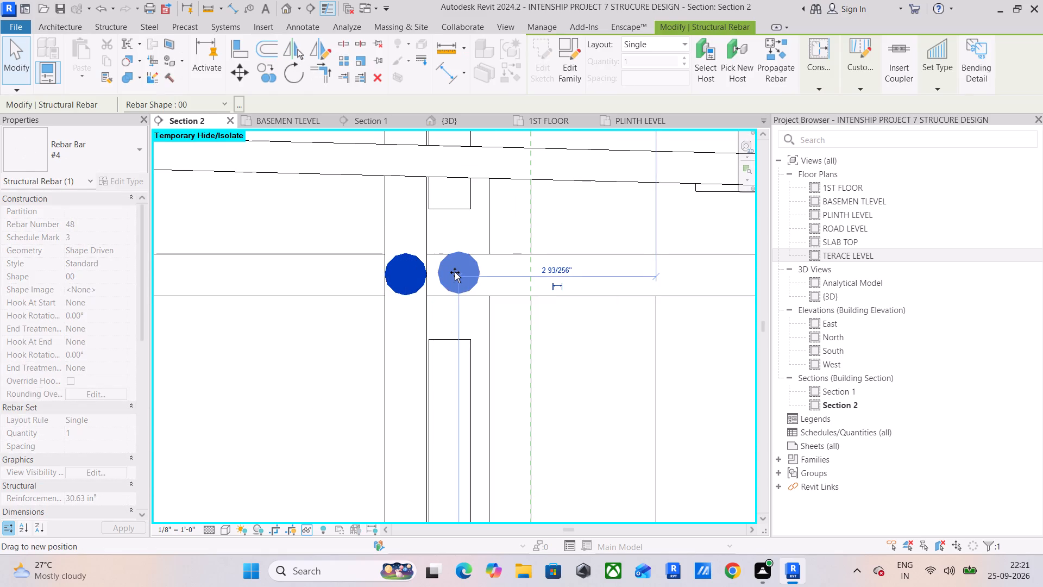
left_click_drag(455, 272, 451, 274)
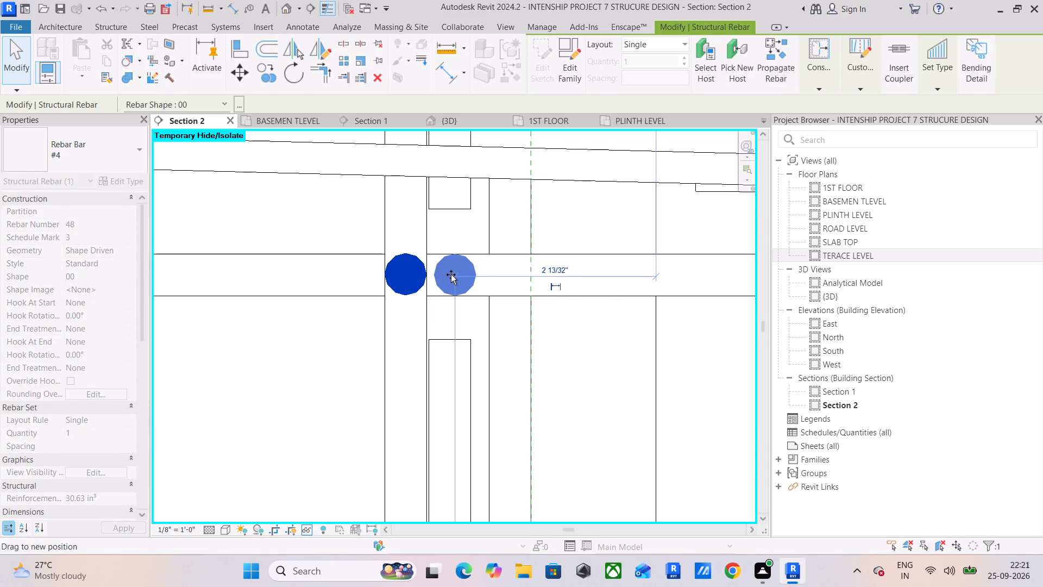
left_click_drag(451, 274, 448, 276)
scroll(382, 314, "down", 6)
middle_click_drag(391, 321, 525, 317)
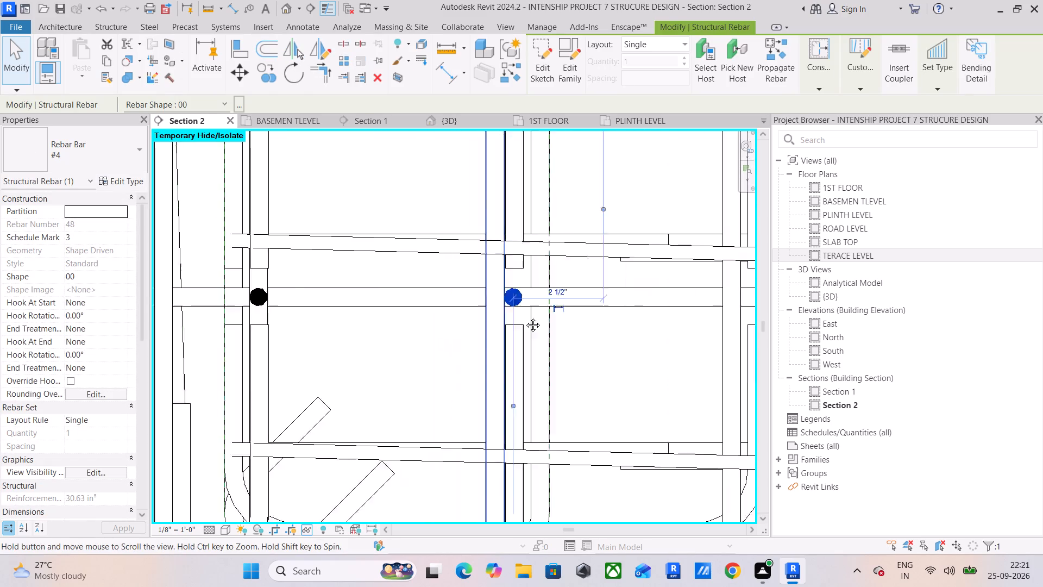
middle_click_drag(525, 317, 538, 311)
scroll(300, 284, "up", 5)
scroll(299, 283, "down", 6)
scroll(352, 298, "down", 5)
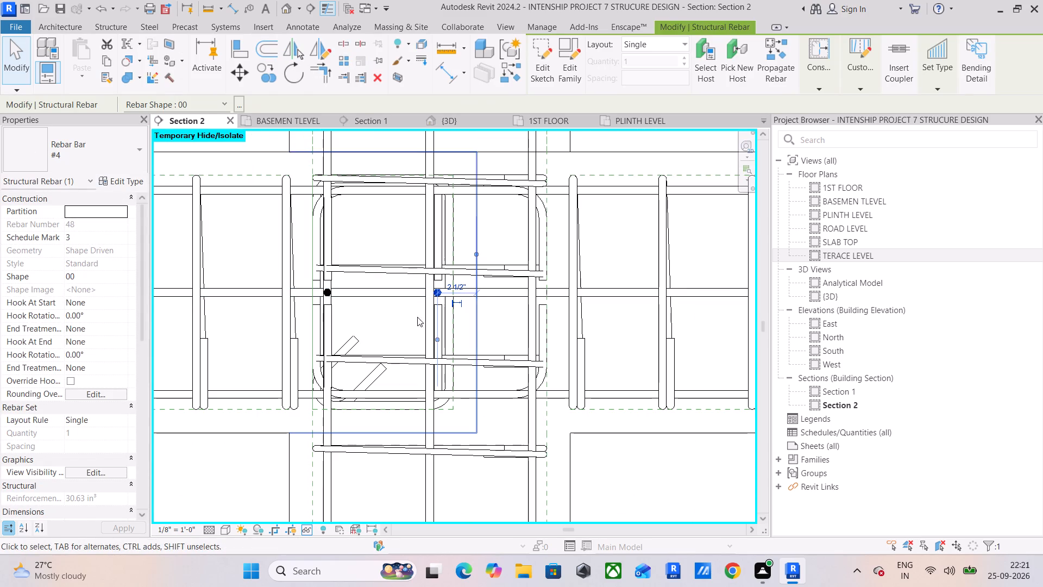
left_click(390, 316)
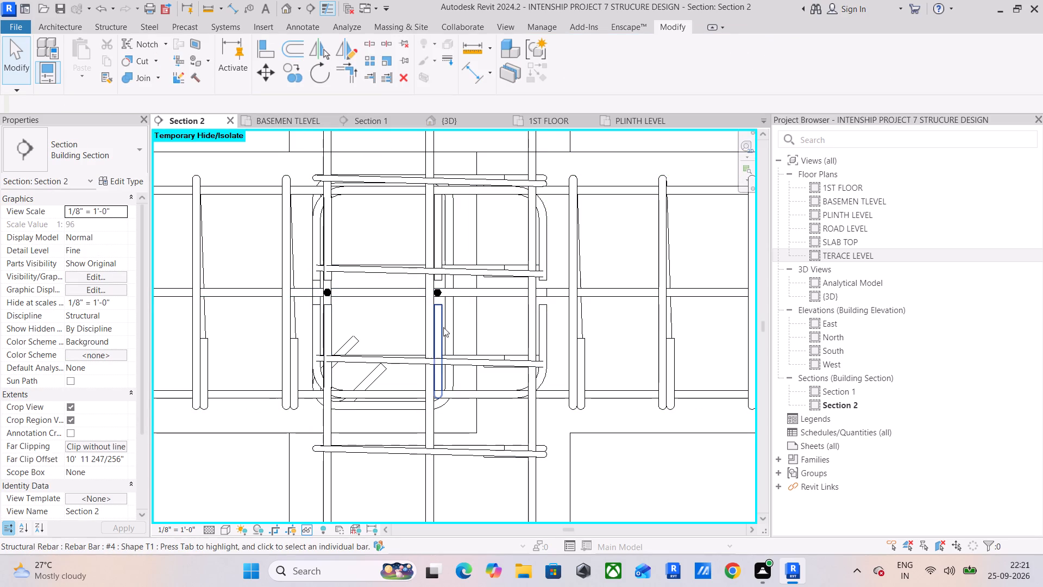
Select the 12" x 18" beam cut in Section 2, then its #4 T1 stirrup set, to check the outlines around the bars.
left_click(458, 427)
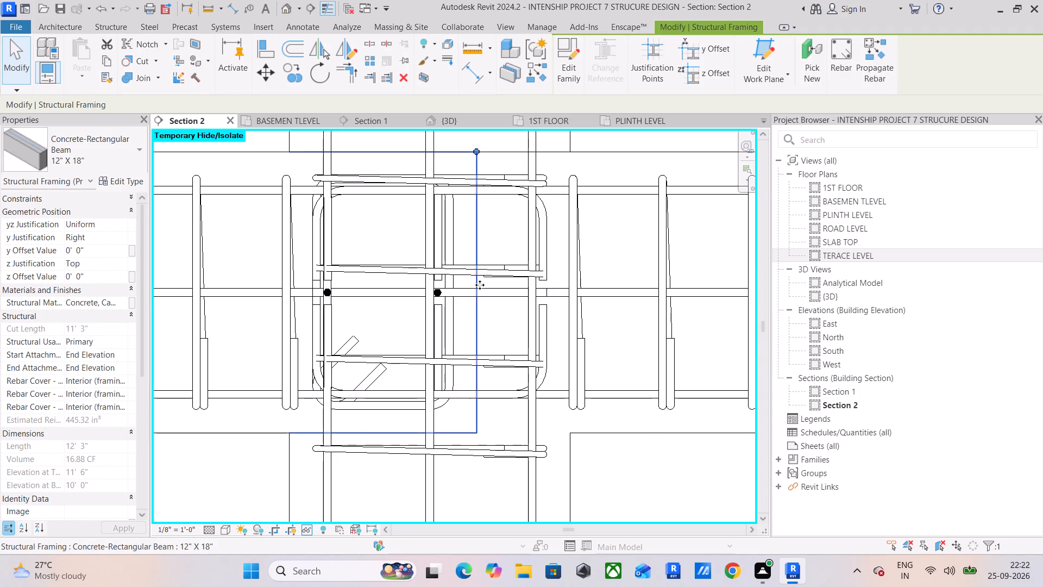
scroll(480, 285, "down", 6)
scroll(449, 233, "up", 5)
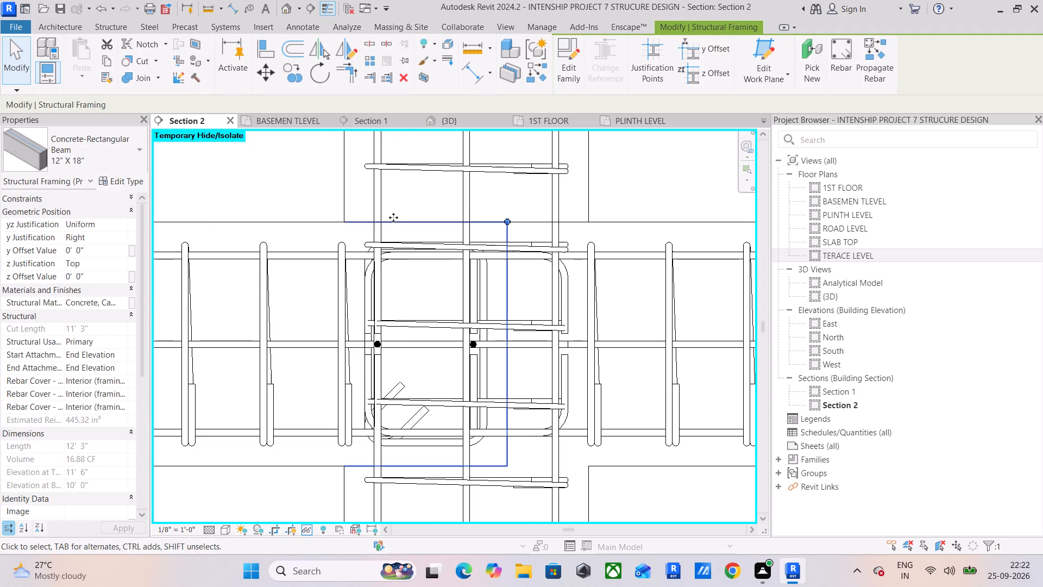
left_click(267, 194)
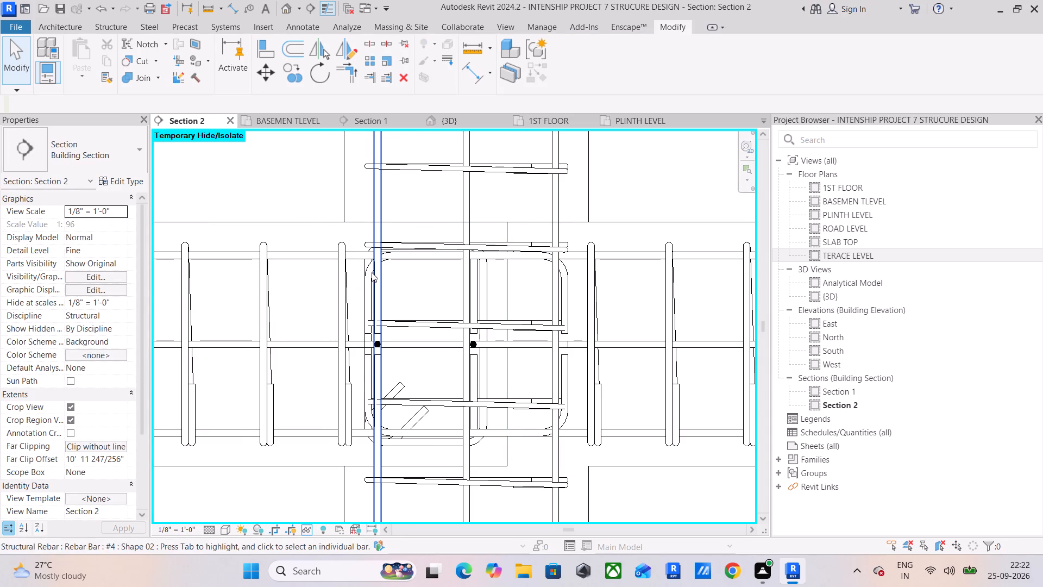
scroll(361, 264, "up", 7)
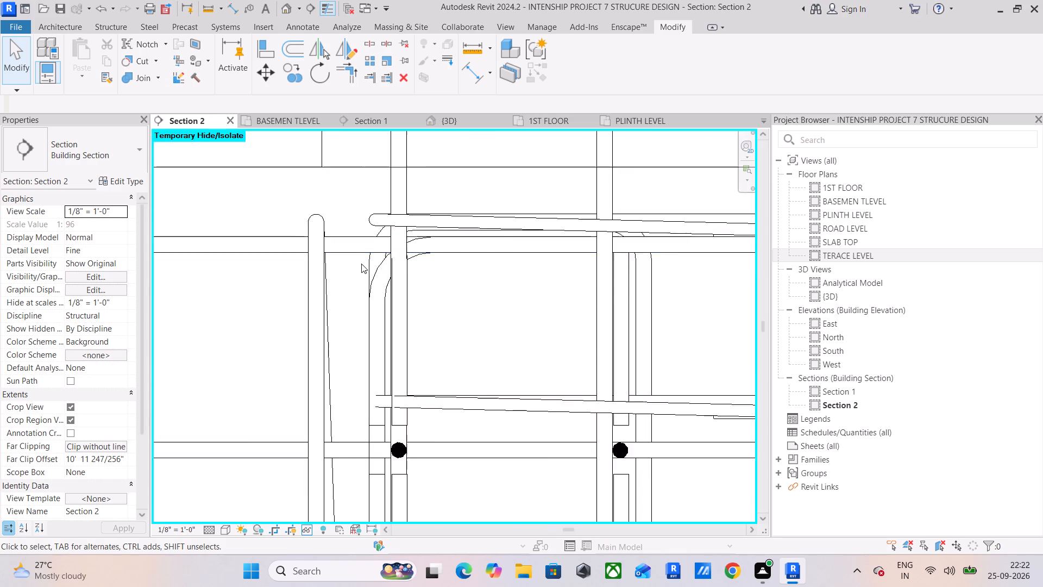
scroll(361, 264, "up", 2)
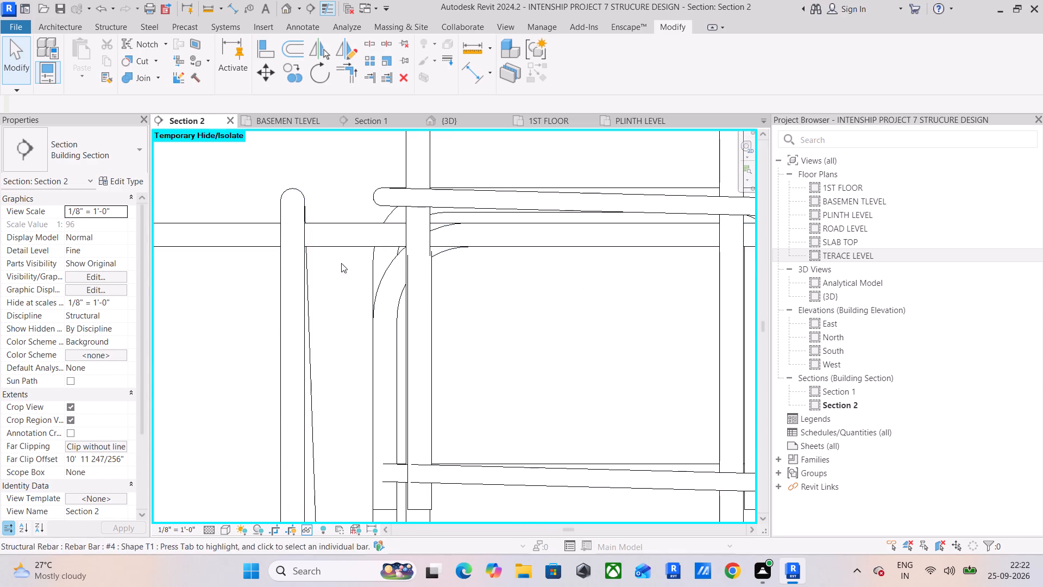
scroll(345, 263, "up", 9)
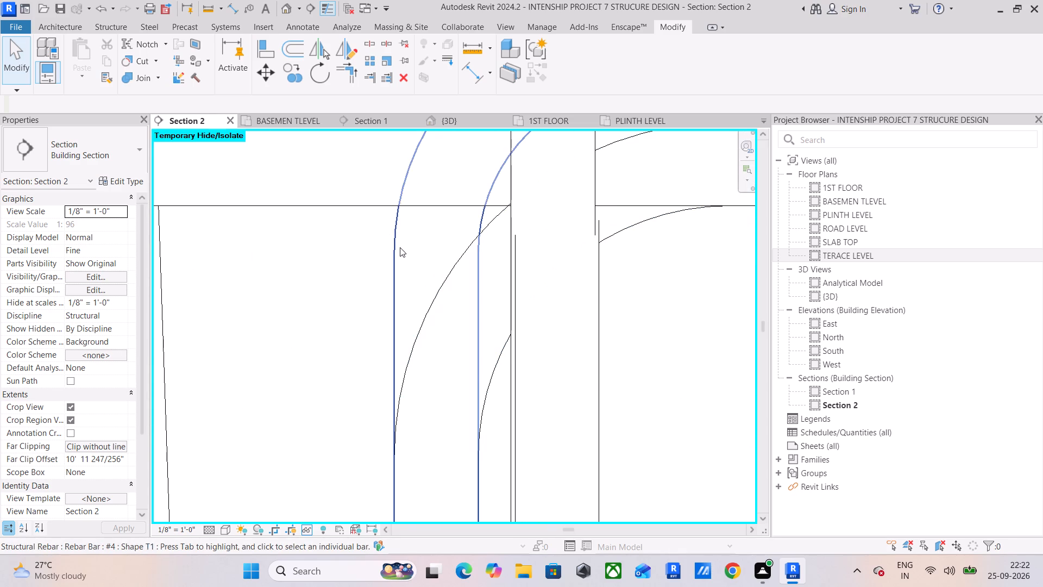
left_click(397, 216)
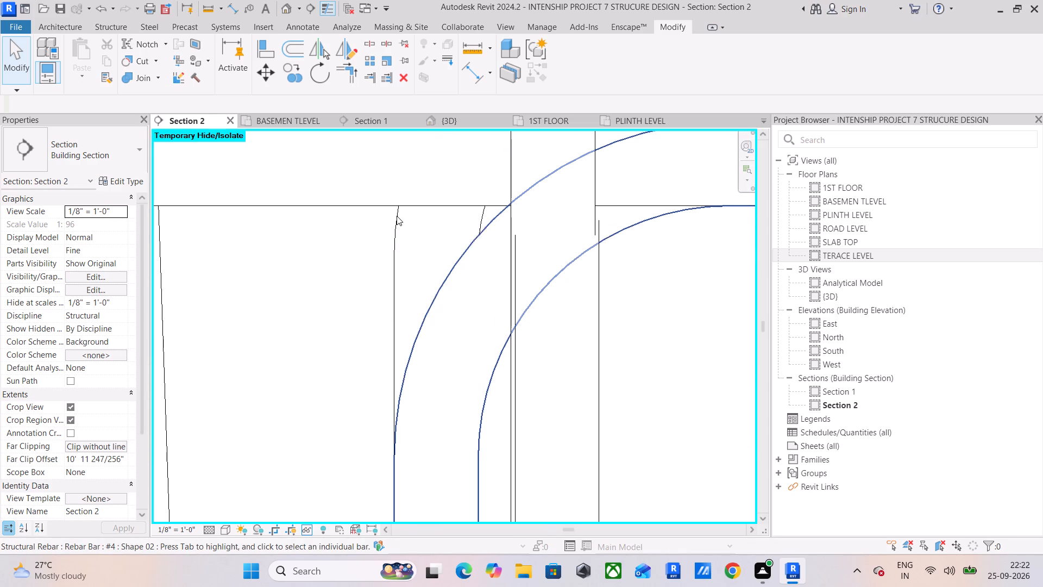
left_click(372, 235)
scroll(406, 221, "down", 6)
middle_click_drag(409, 227, 386, 376)
scroll(398, 297, "up", 8)
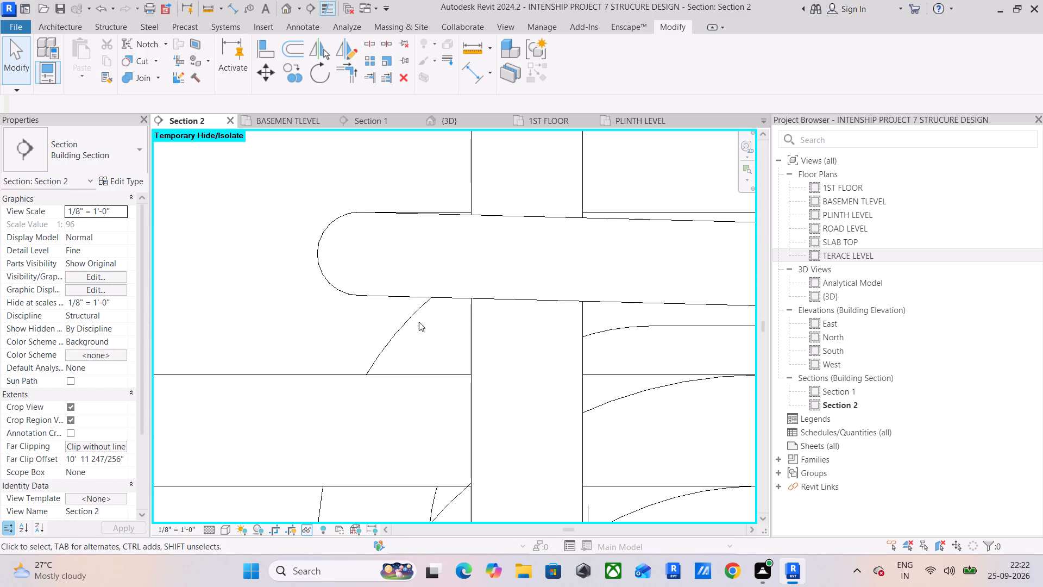
left_click(413, 320)
scroll(416, 317, "down", 20)
middle_click_drag(458, 330, 445, 228)
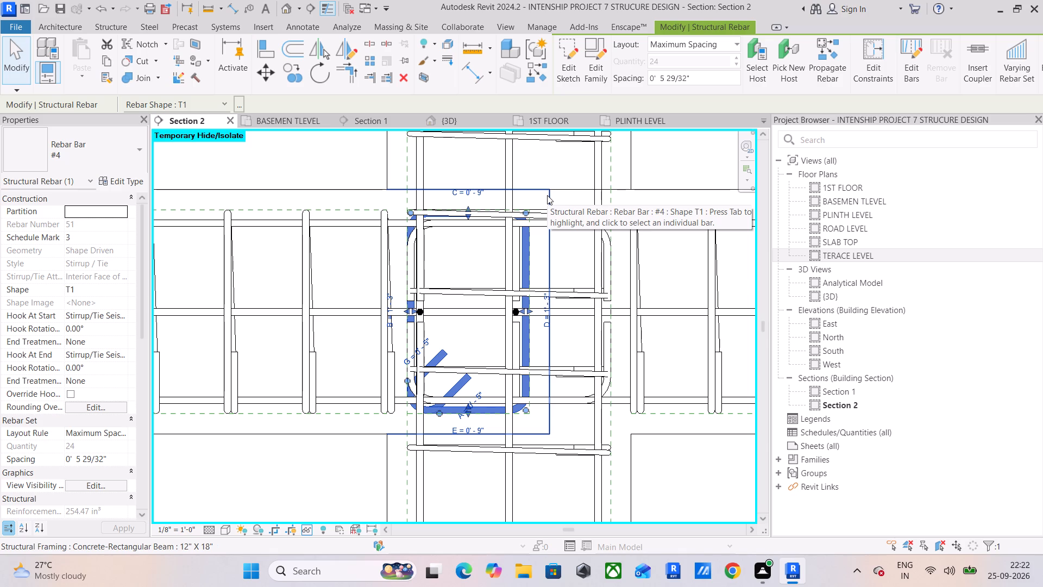
Examine the #4 T1 stirrups and bars of the 12" x 18" beams around the column joints in the 3D view.
left_click(468, 120)
scroll(519, 306, "down", 6)
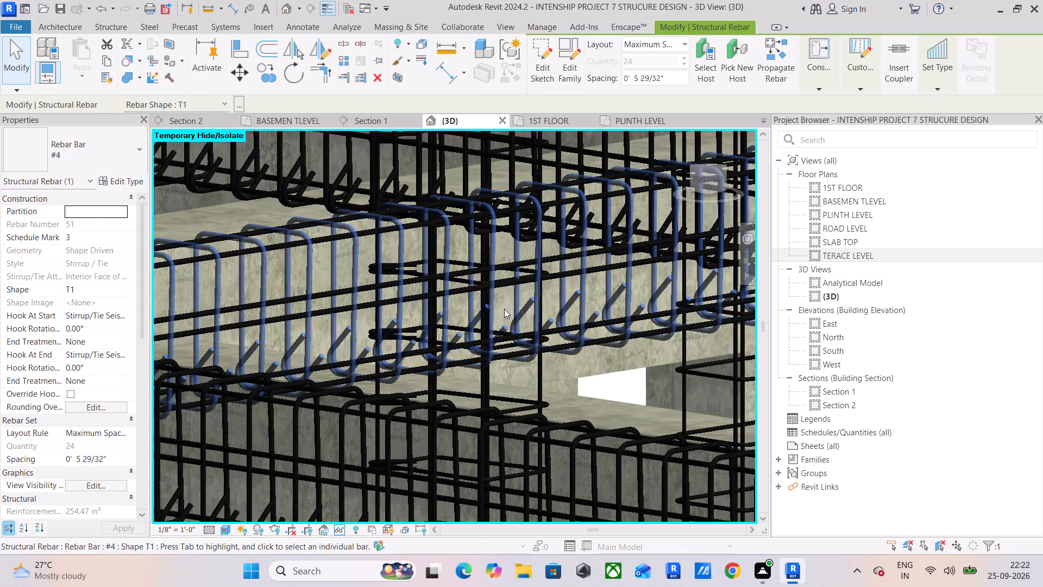
scroll(516, 345, "down", 4)
middle_click_drag(535, 341, 202, 390)
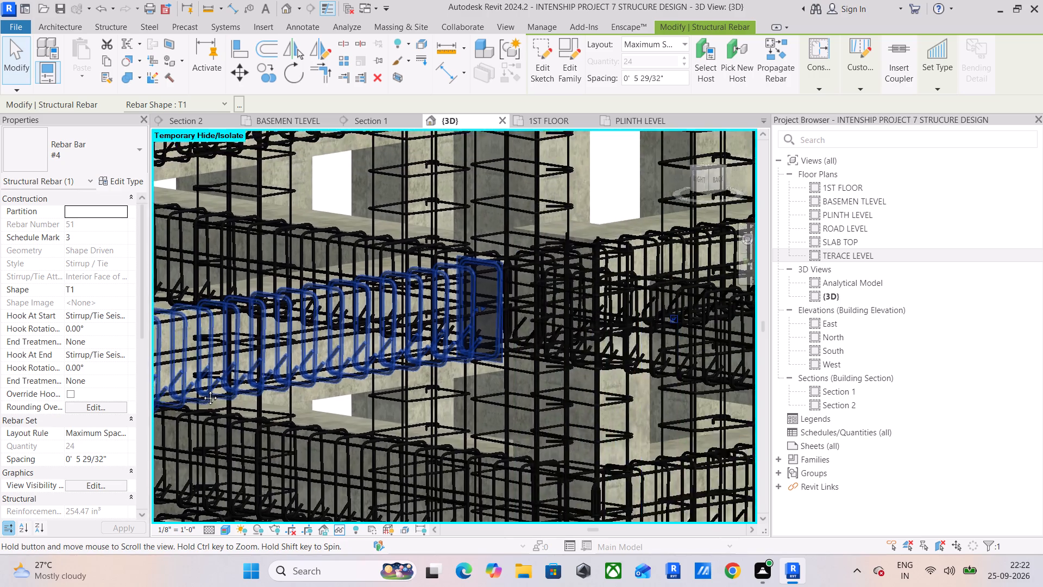
middle_click_drag(202, 390, 167, 395)
scroll(557, 282, "up", 5)
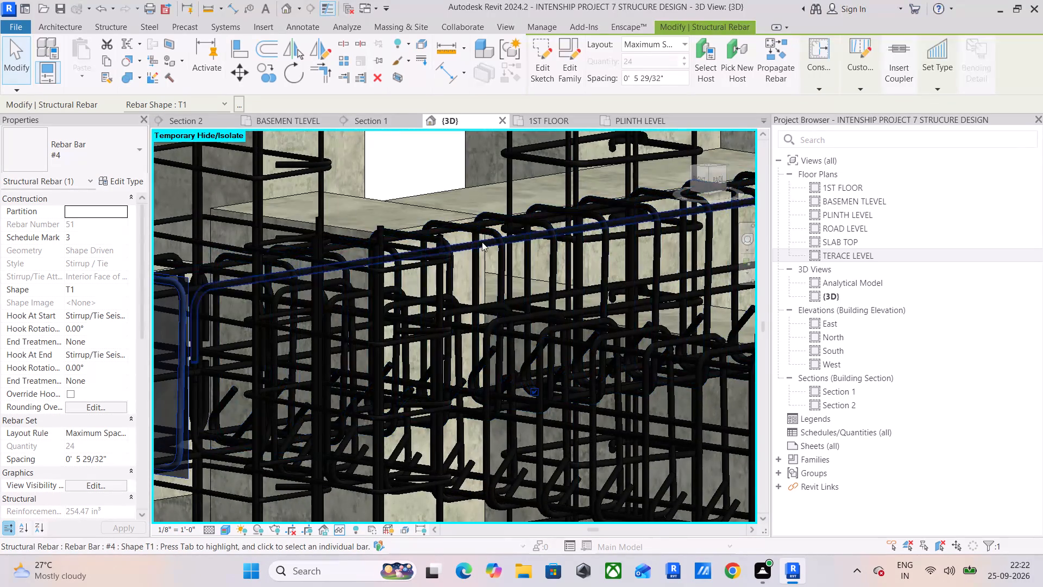
scroll(486, 248, "up", 6)
scroll(437, 270, "down", 6)
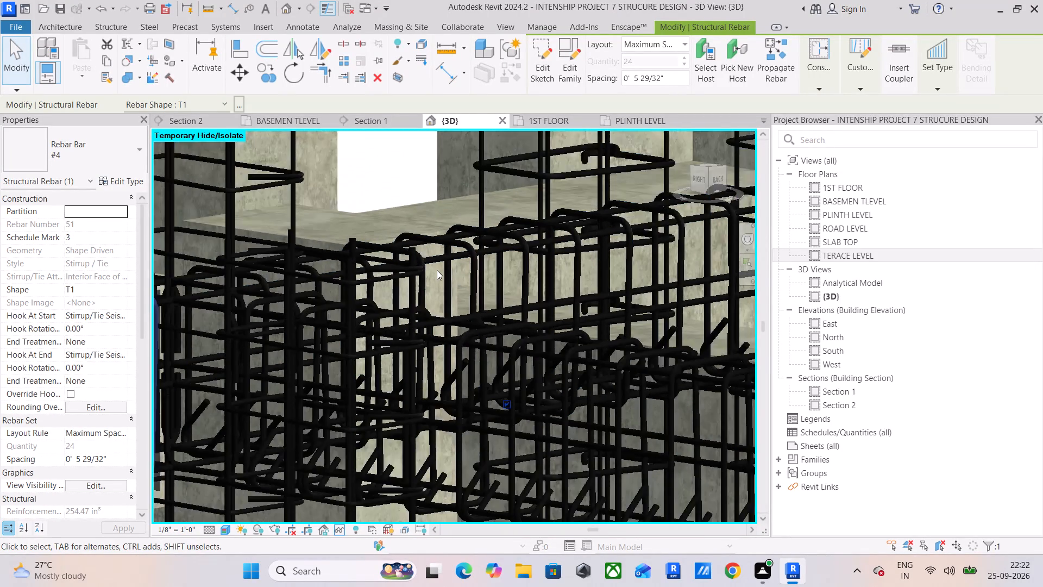
scroll(437, 270, "down", 3)
middle_click_drag(517, 268, 163, 342)
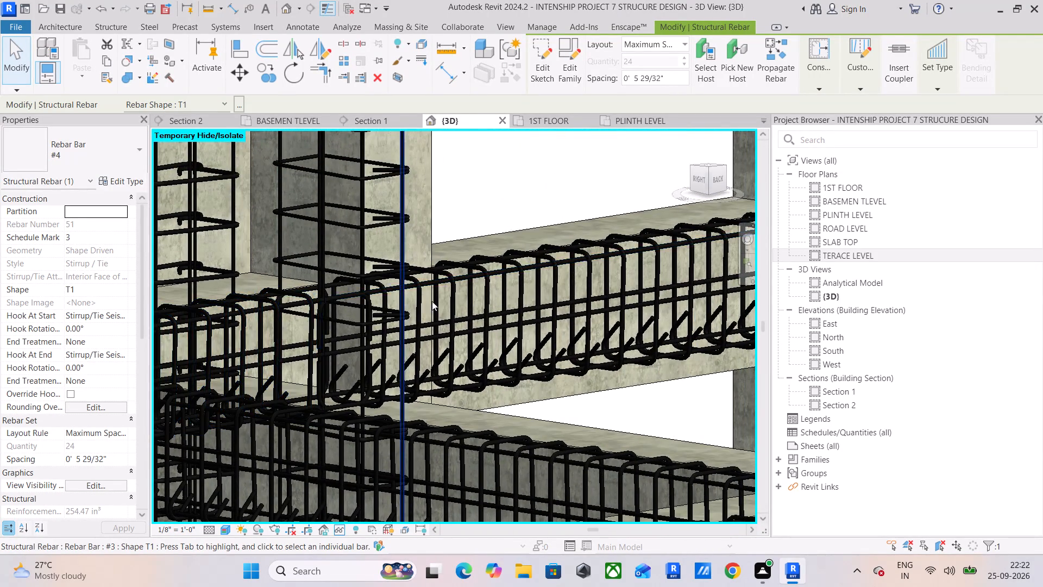
scroll(441, 298, "down", 7)
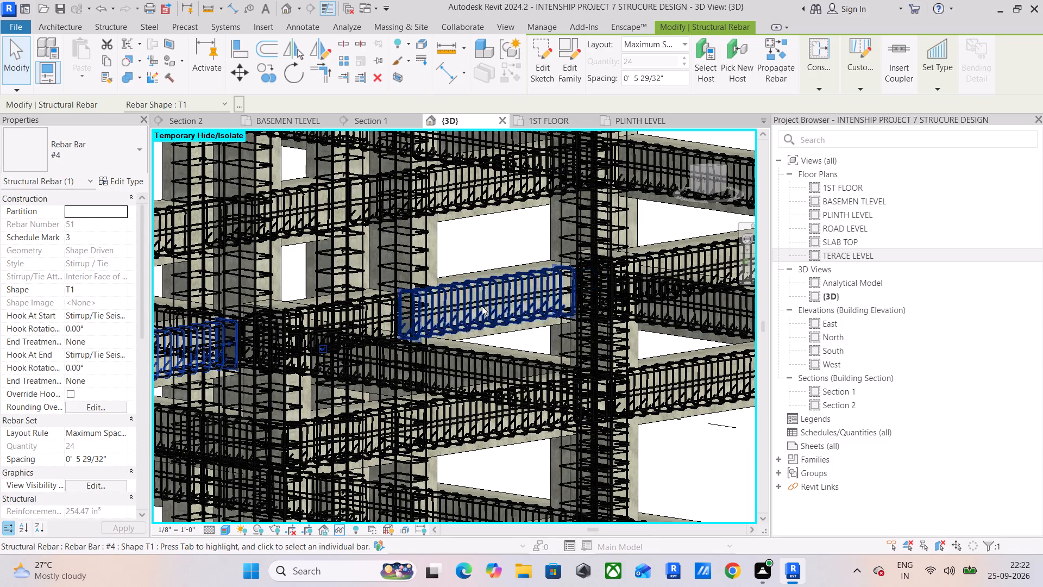
middle_click_drag(379, 304, 701, 255)
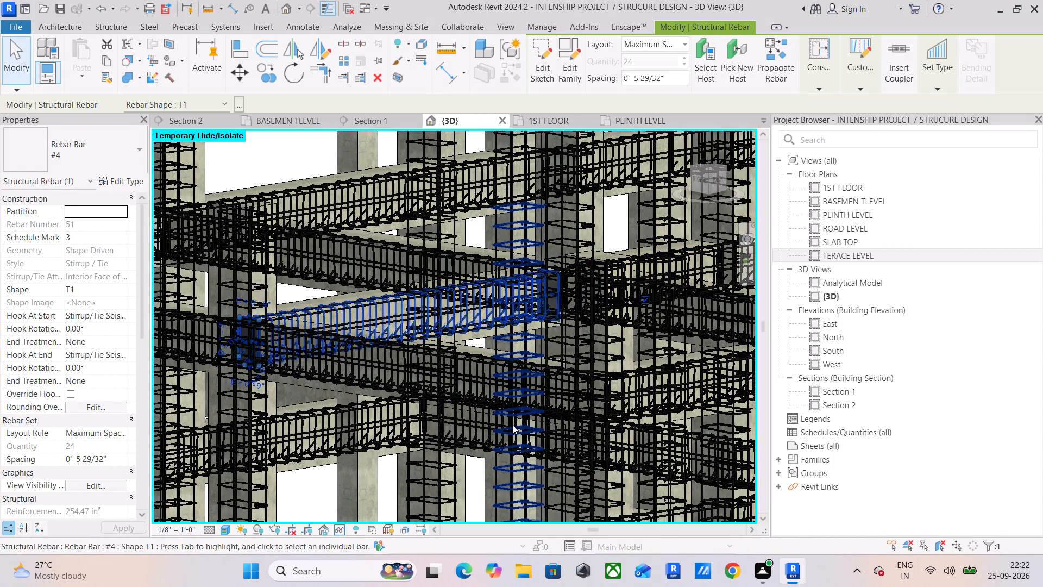
middle_click_drag(373, 323, 530, 258)
scroll(343, 272, "up", 4)
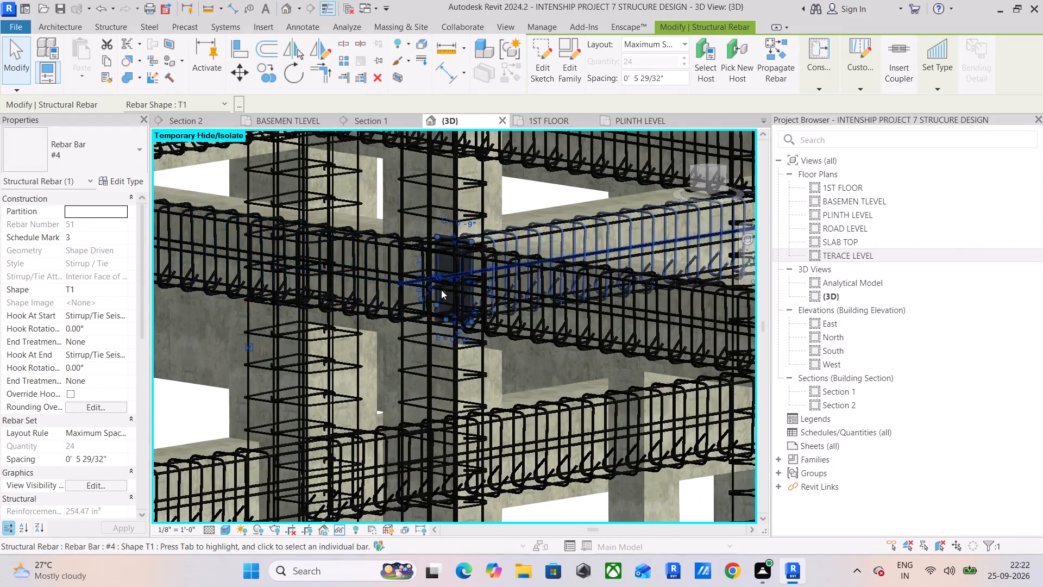
scroll(467, 289, "up", 5)
scroll(457, 216, "up", 5)
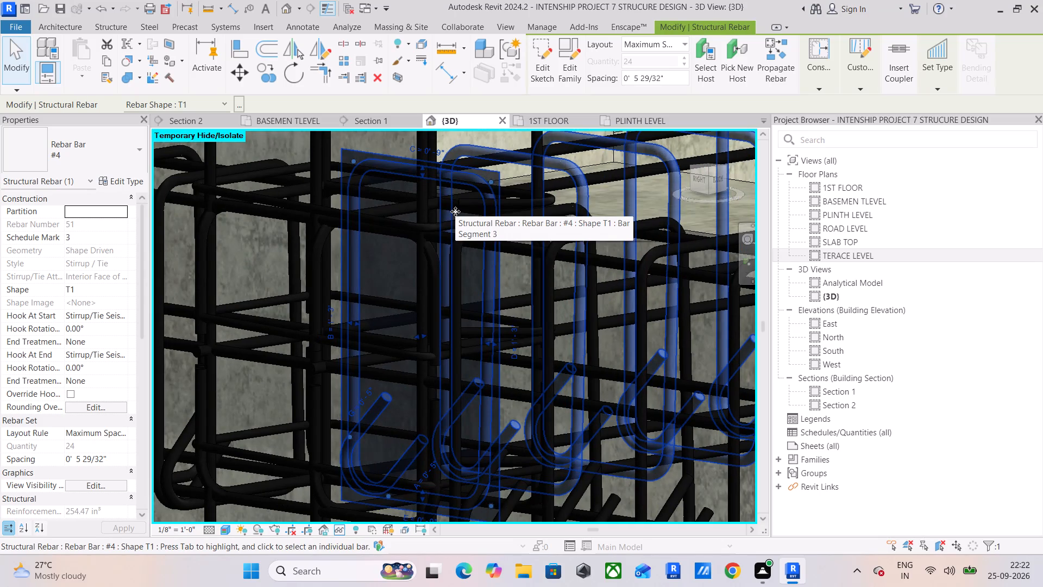
scroll(461, 233, "down", 10)
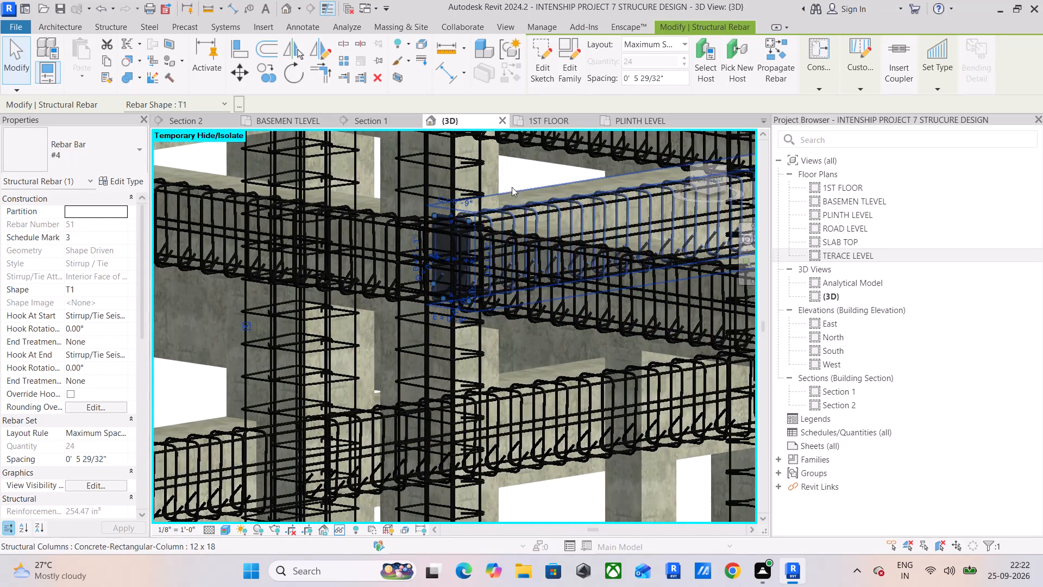
left_click(534, 165)
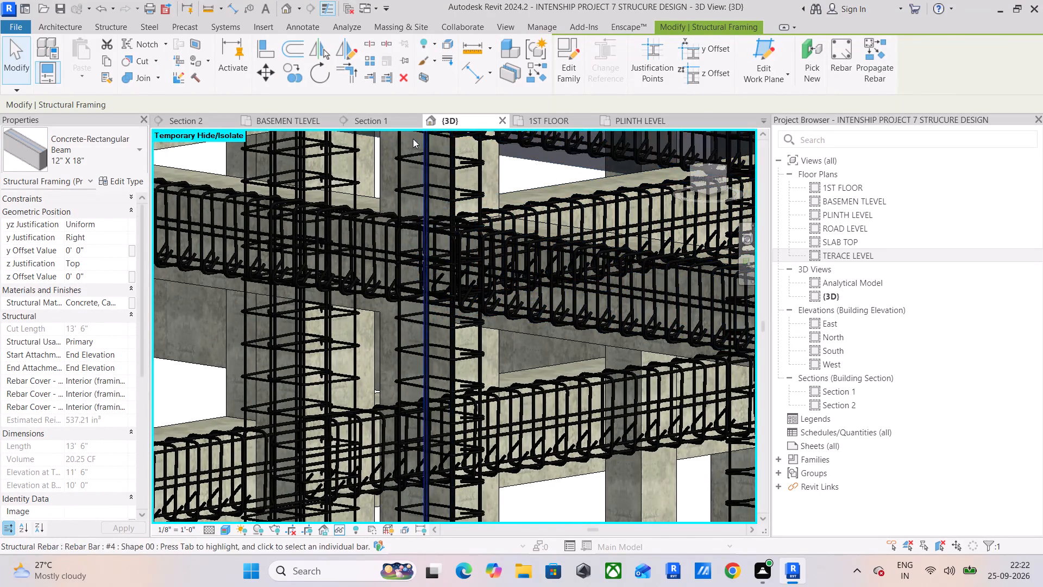
Inspect the beam-column joints along the frame in Section 1 for longitudinal bars lying outside their stirrups.
left_click(366, 126)
scroll(474, 301, "up", 14)
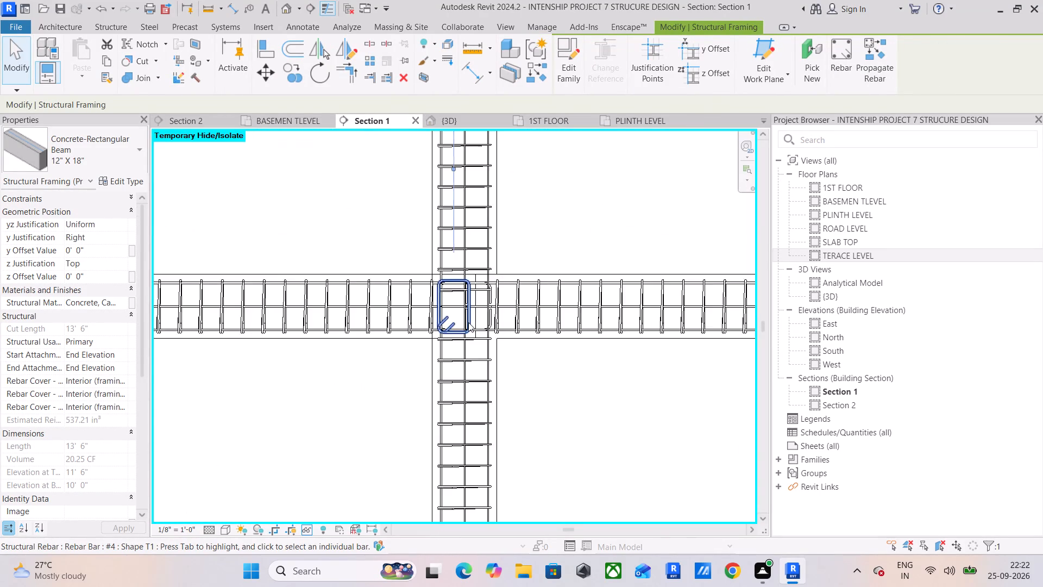
scroll(468, 322, "up", 4)
scroll(477, 277, "down", 12)
middle_click_drag(601, 296, 310, 299)
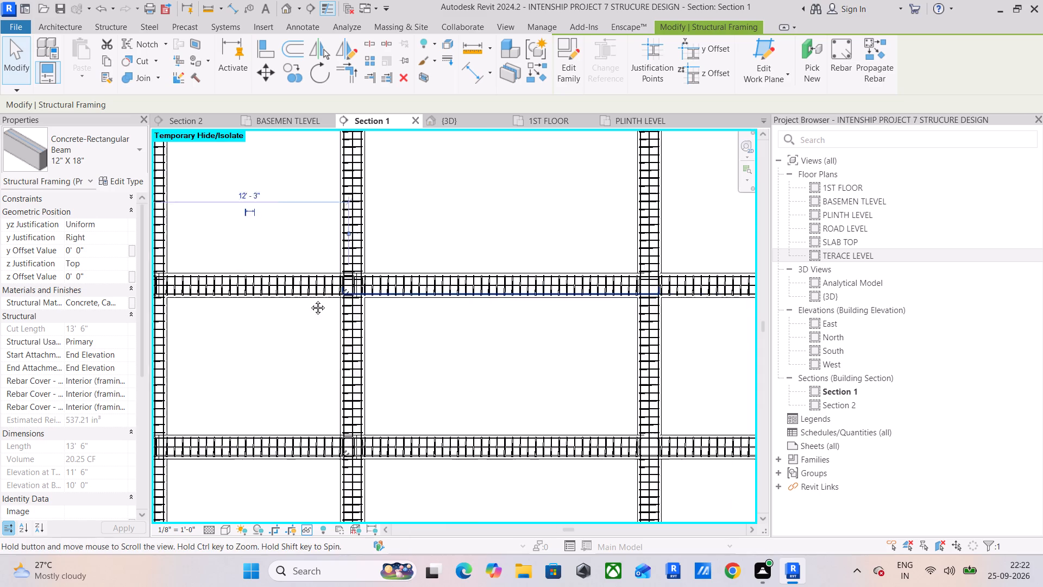
middle_click_drag(310, 299, 186, 299)
scroll(344, 276, "up", 6)
scroll(360, 264, "down", 7)
scroll(526, 276, "up", 2)
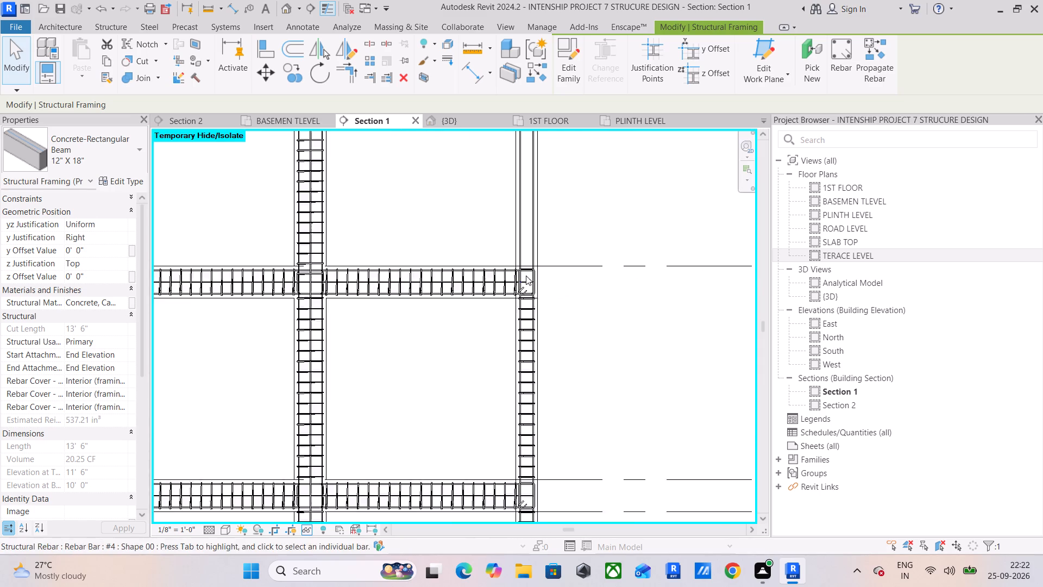
scroll(526, 276, "up", 10)
scroll(531, 278, "down", 14)
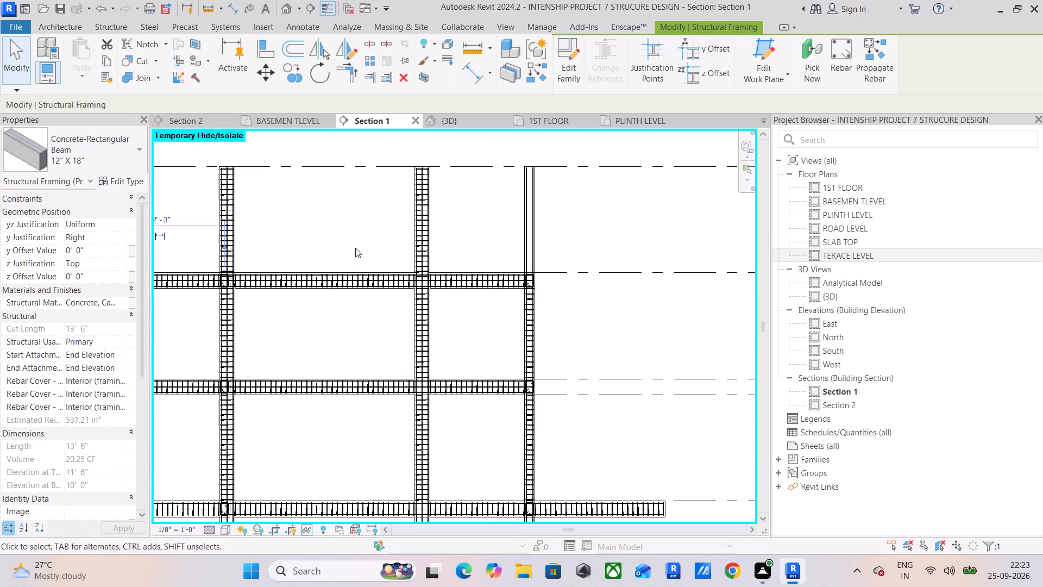
middle_click_drag(355, 248, 652, 269)
scroll(393, 316, "up", 11)
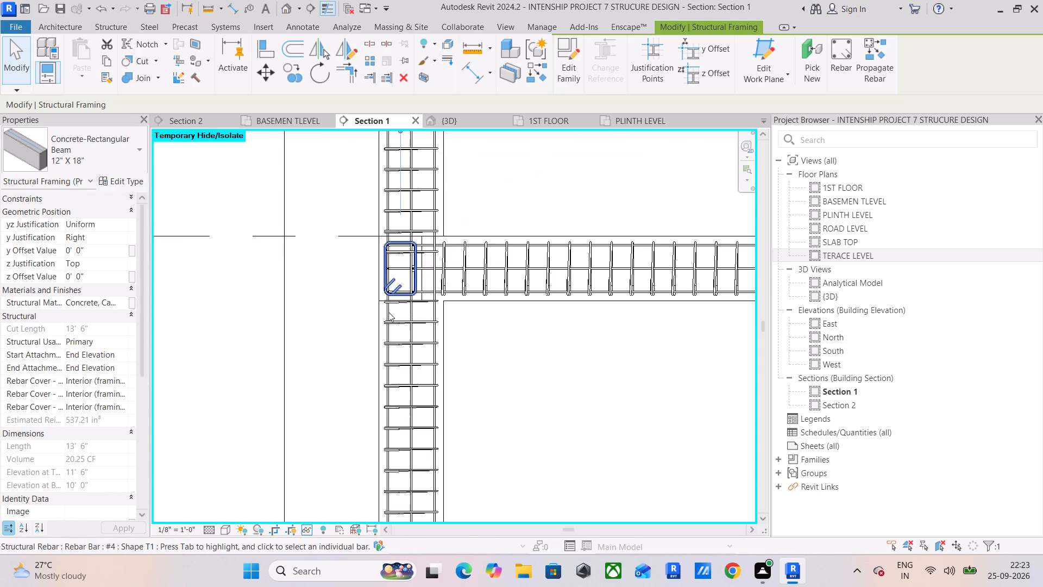
scroll(389, 299, "down", 13)
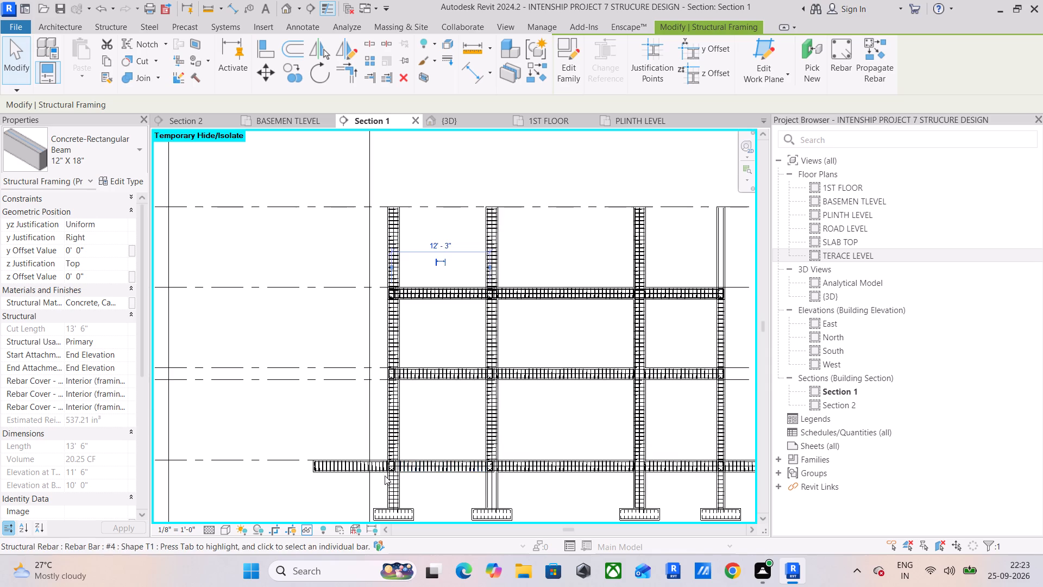
Change the stray mid-height #3 bar beside the stirrup at the lowest beam's outer column joint to type #4.
scroll(384, 475, "up", 13)
scroll(475, 410, "up", 6)
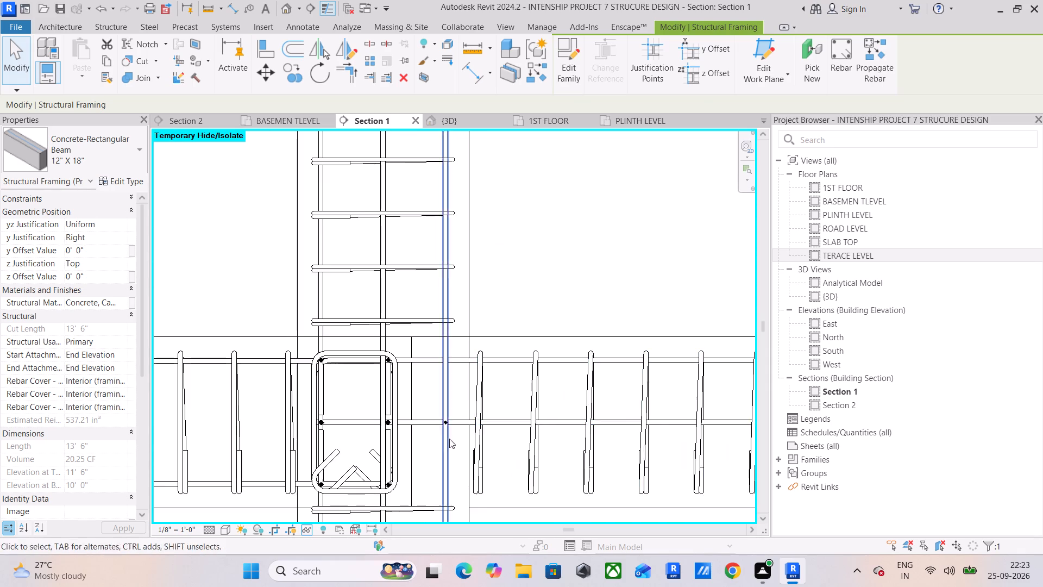
scroll(443, 435, "up", 5)
middle_click_drag(443, 435, 500, 393)
scroll(421, 373, "up", 6)
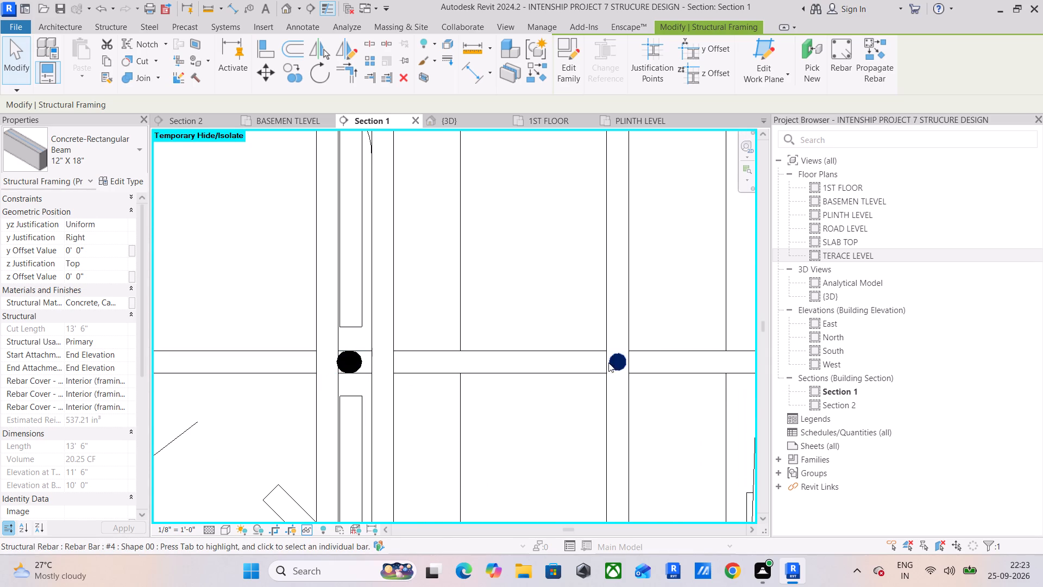
left_click(617, 360)
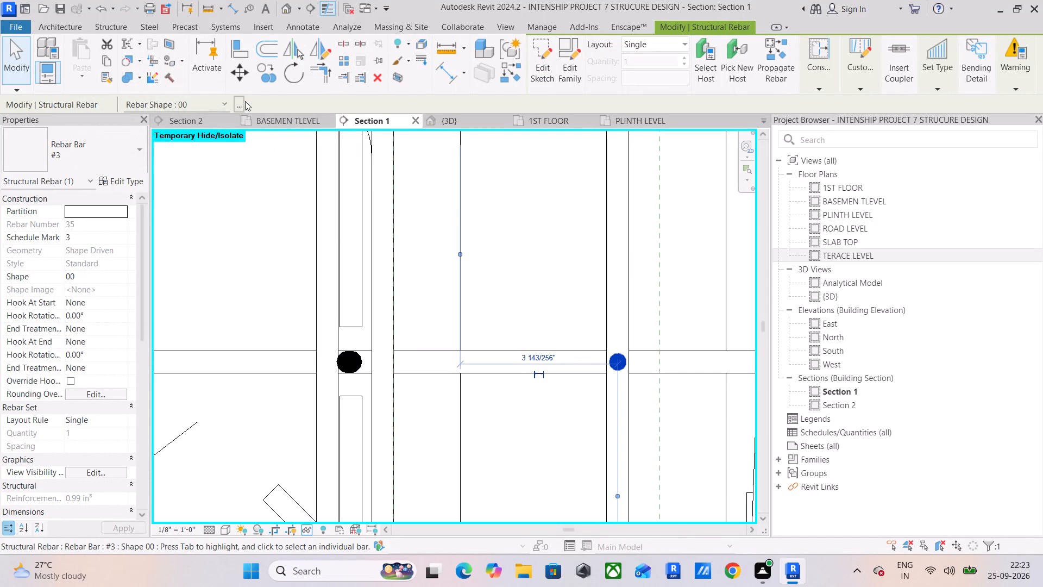
left_click(110, 149)
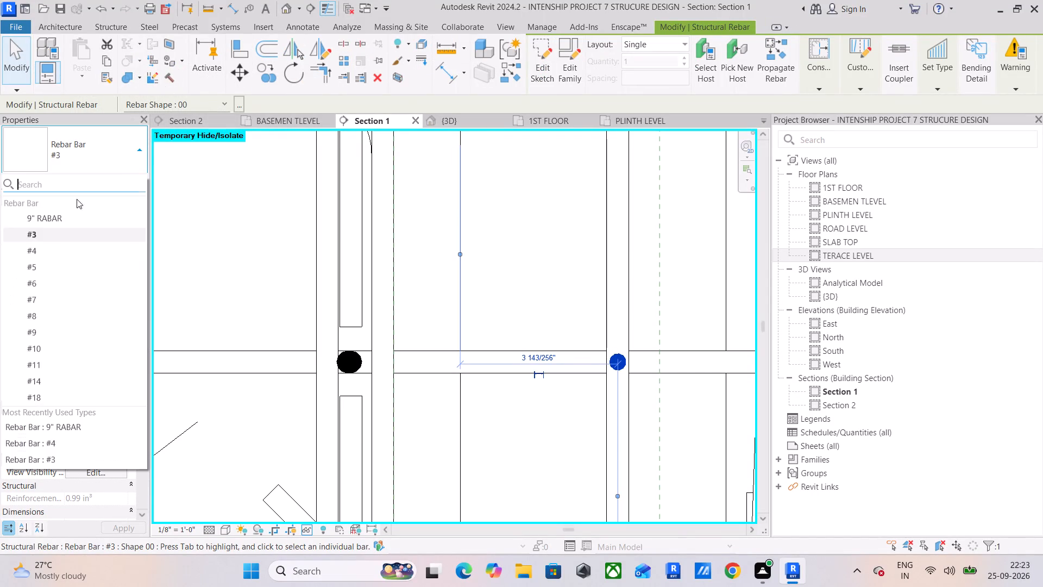
left_click(61, 257)
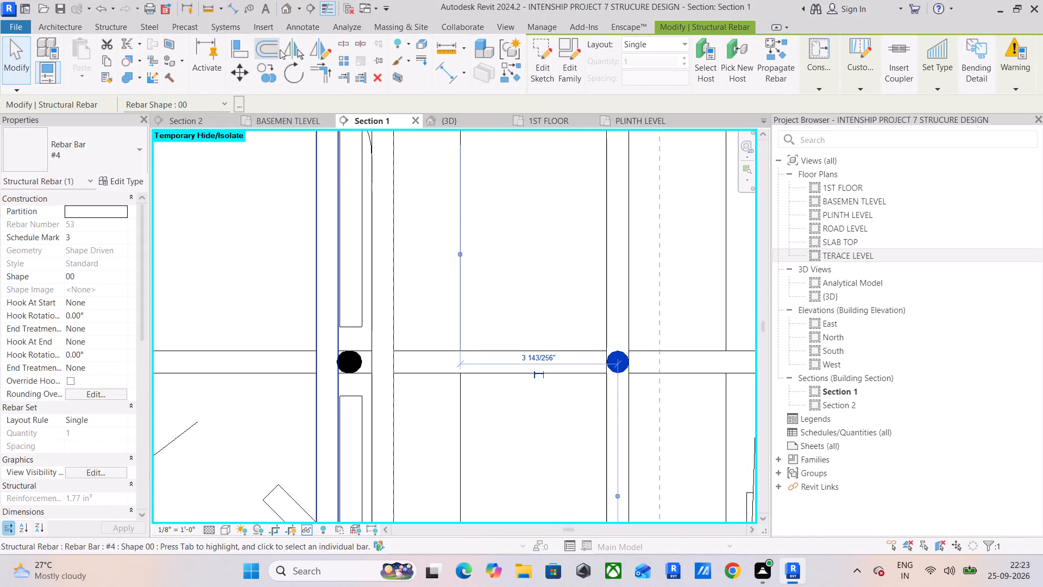
Align the mid-height #4 bar inside that joint's stirrup with the centreline of the upper corner bar nearest the stray bar.
left_click(244, 48)
scroll(359, 358, "up", 9)
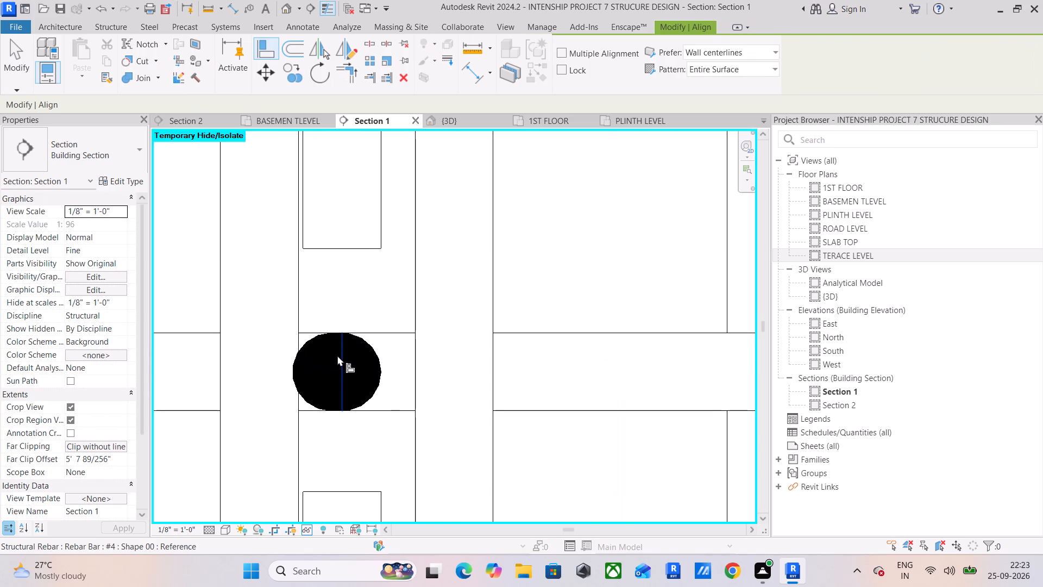
scroll(347, 308, "down", 5)
middle_click_drag(361, 360, 394, 523)
scroll(400, 372, "down", 6)
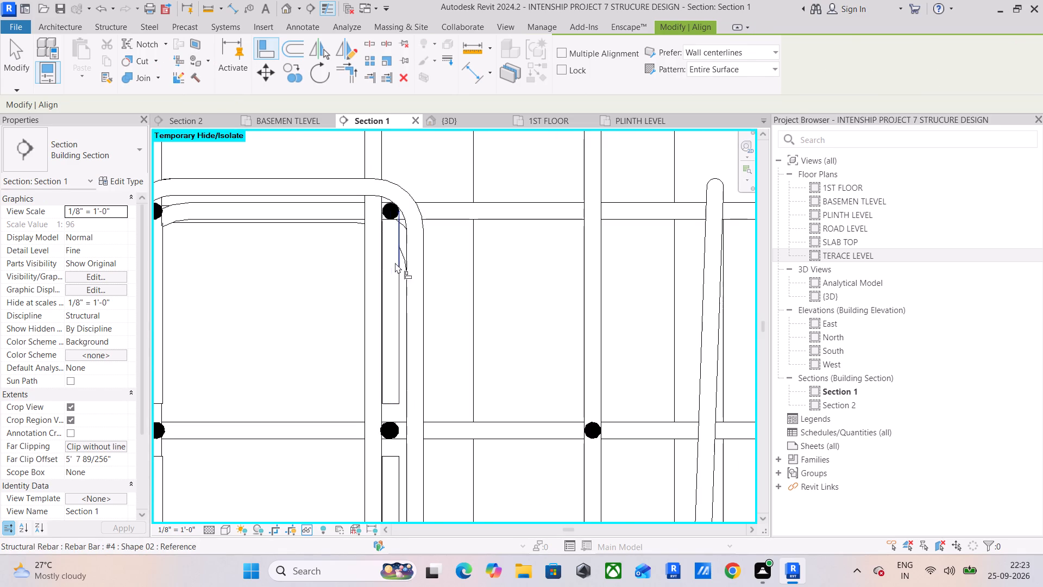
scroll(390, 211, "up", 10)
left_click(393, 195)
scroll(426, 316, "down", 6)
middle_click_drag(439, 341, 427, 144)
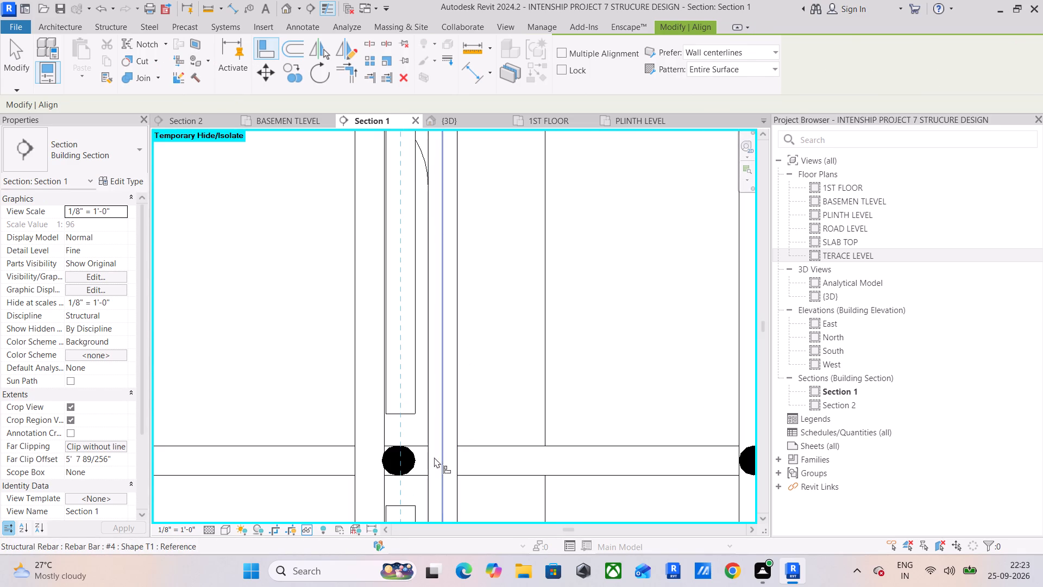
scroll(381, 461, "up", 11)
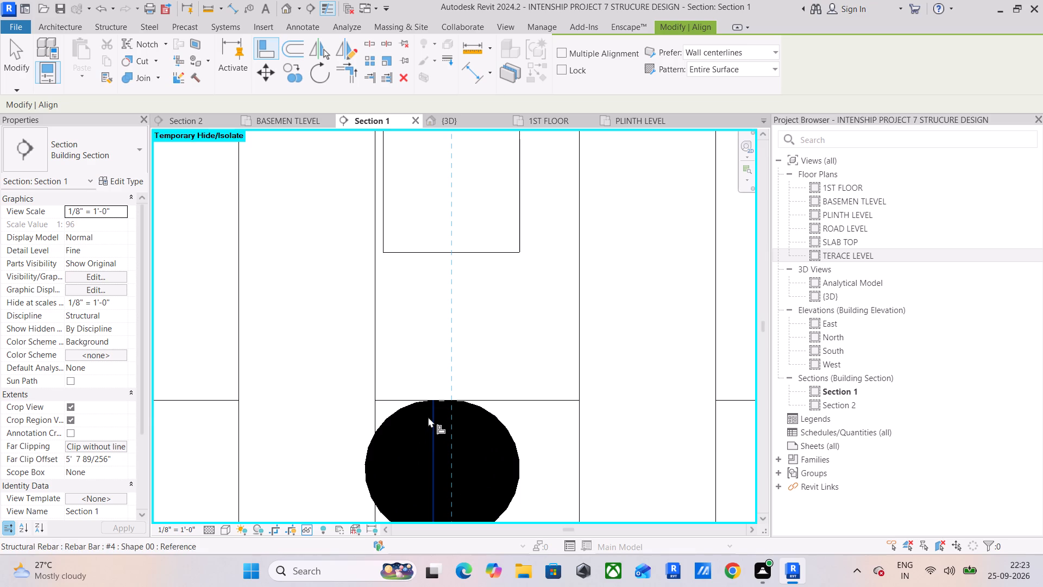
left_click(428, 417)
Align the stray mid-height #4 bar with the centreline of the mid-height bar inside the stirrup.
scroll(571, 455, "down", 6)
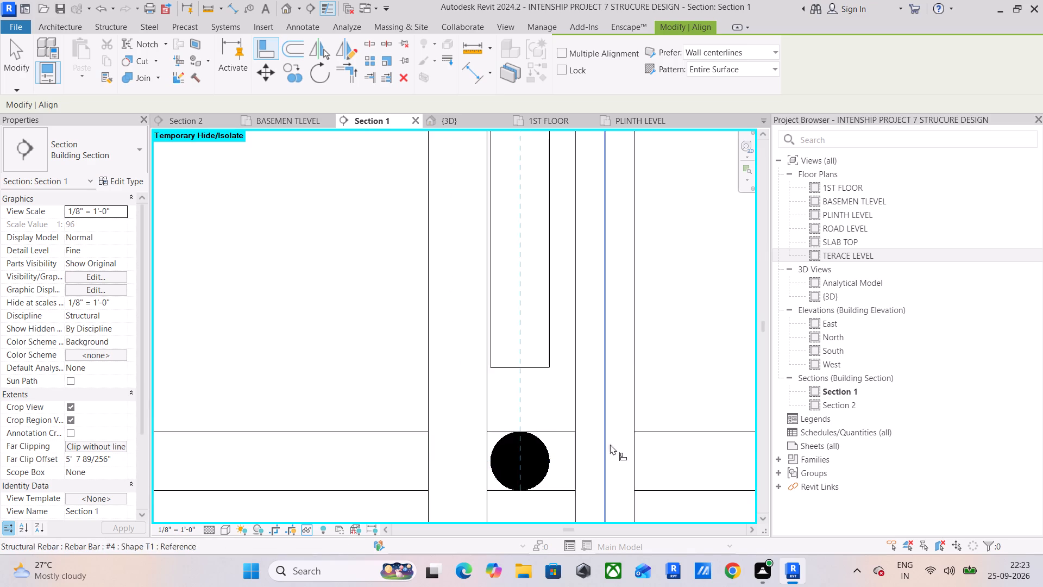
middle_click_drag(610, 444, 221, 348)
scroll(495, 370, "down", 6)
scroll(333, 363, "up", 5)
left_click(340, 357)
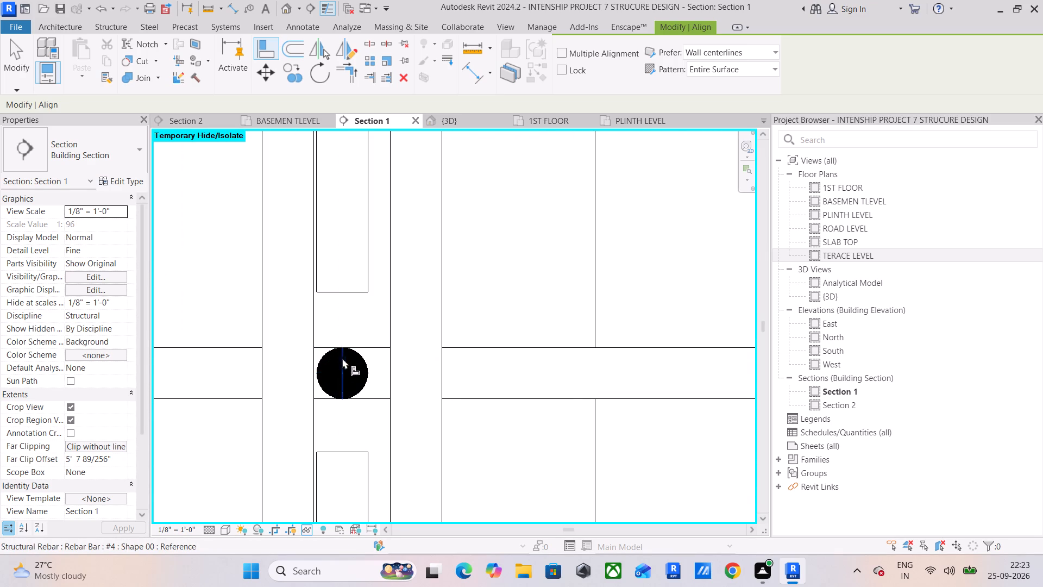
scroll(429, 383, "down", 6)
middle_click_drag(514, 392, 280, 358)
left_click(424, 344)
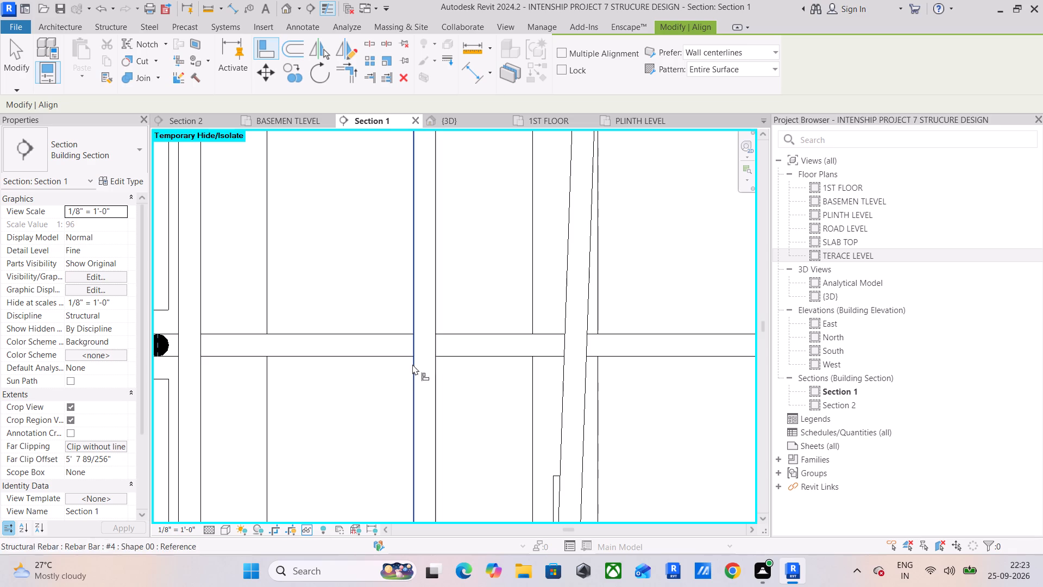
Align a mid-height #4 bar inside the stirrup at the lowest beam's next inner column joint with the upper corner bar's centreline.
scroll(356, 377, "down", 6)
middle_click_drag(284, 391, 524, 324)
scroll(524, 324, "up", 1)
scroll(521, 327, "down", 17)
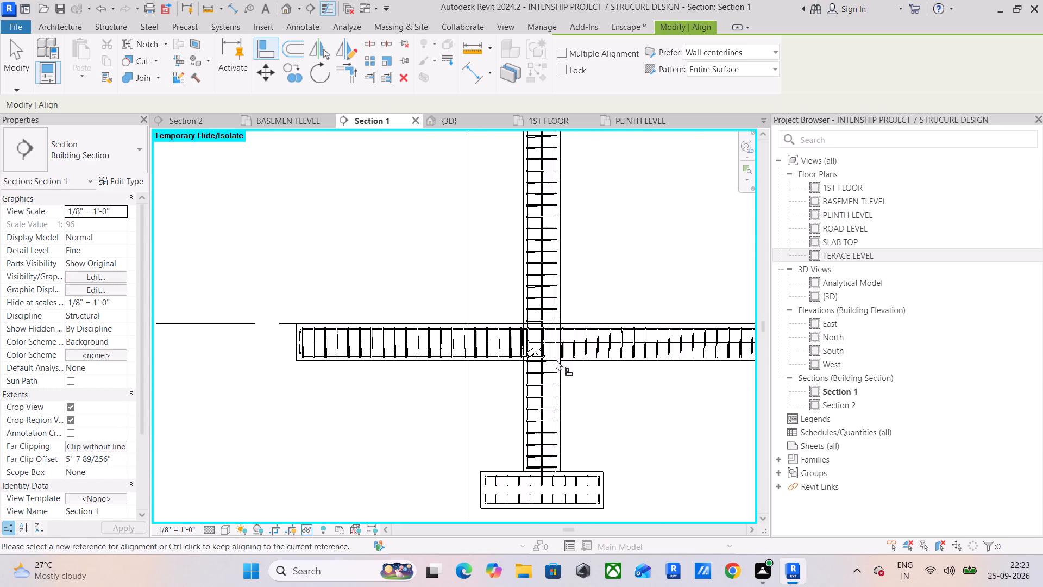
scroll(556, 359, "down", 5)
middle_click_drag(605, 361, 243, 373)
scroll(329, 347, "up", 12)
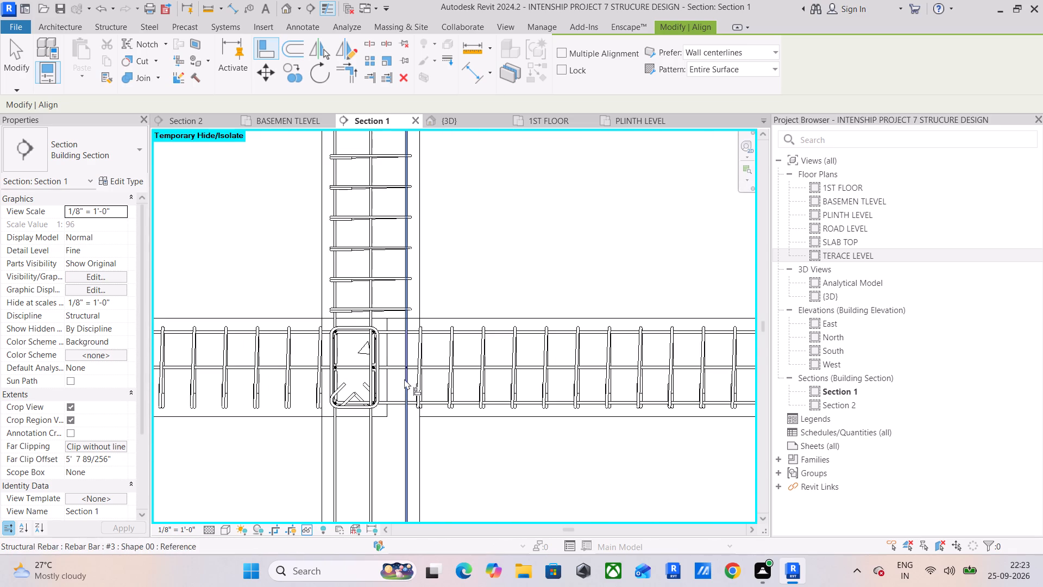
scroll(376, 378, "up", 17)
scroll(345, 299, "up", 1)
middle_click_drag(345, 305, 366, 465)
scroll(366, 465, "down", 2)
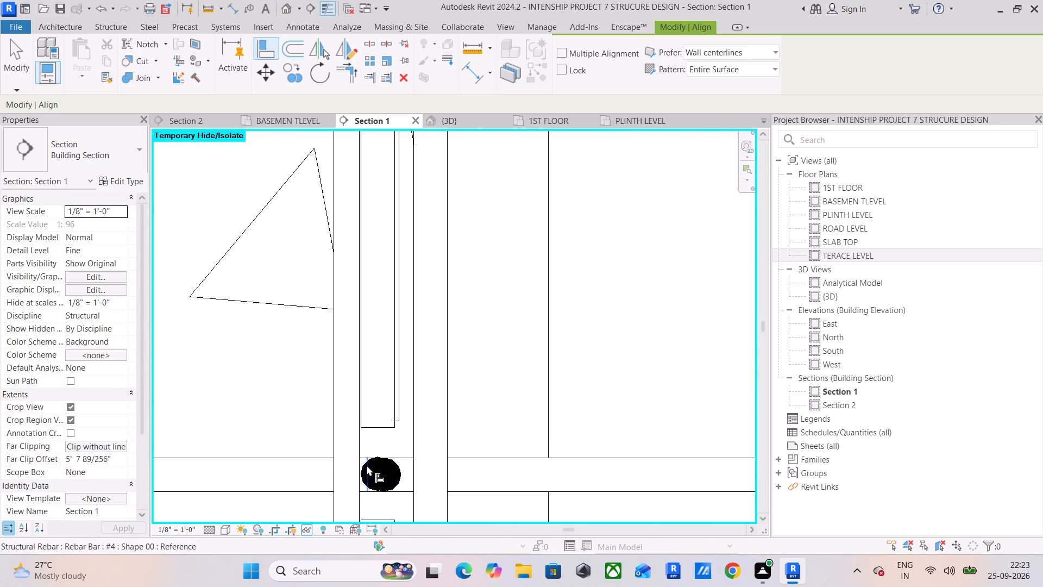
scroll(367, 465, "down", 4)
scroll(377, 264, "up", 5)
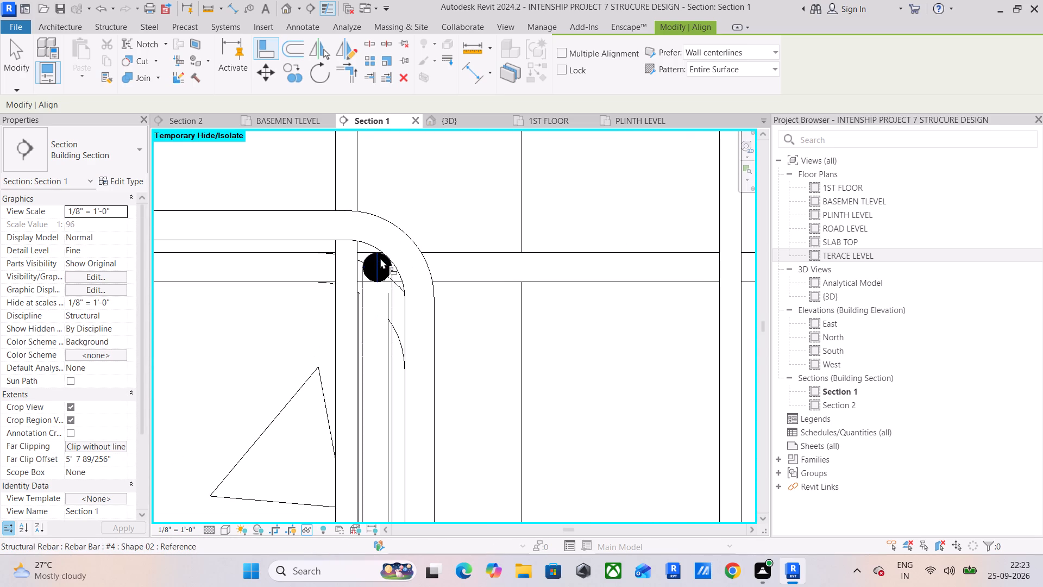
scroll(375, 265, "up", 5)
left_click(379, 258)
scroll(394, 388, "down", 5)
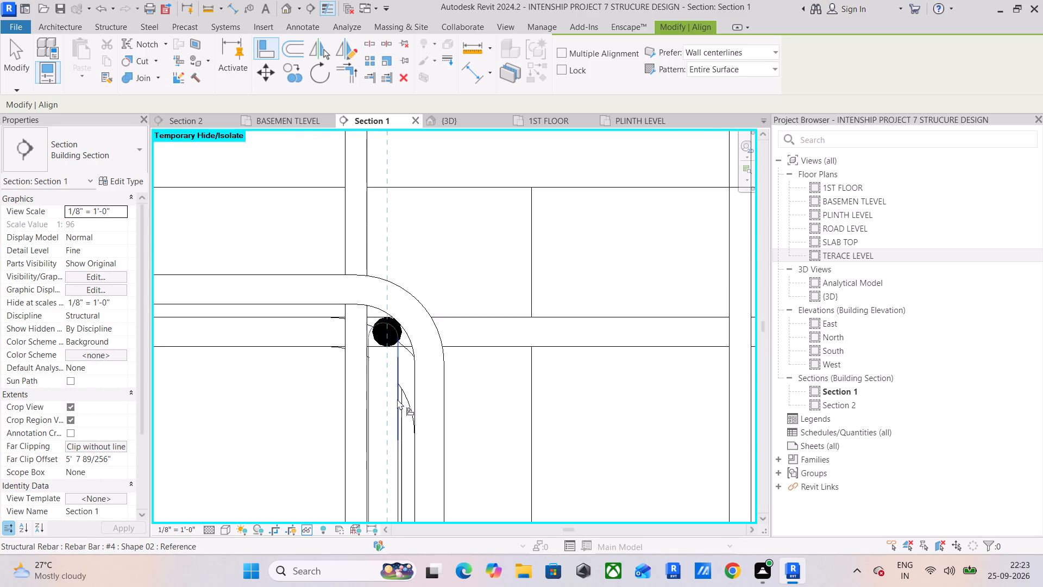
middle_click_drag(398, 397, 403, 195)
middle_click_drag(436, 496, 403, 298)
scroll(340, 319, "up", 8)
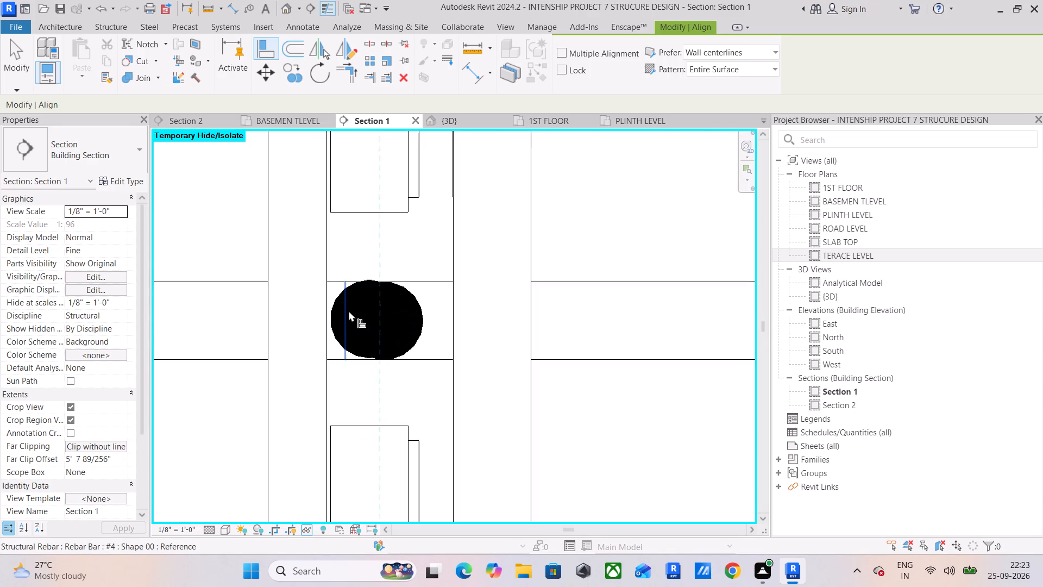
scroll(349, 311, "up", 1)
left_click(373, 296)
Align the second, overlapping mid-height #4 bar inside that stirrup with the centreline of the bar just aligned.
scroll(516, 345, "down", 5)
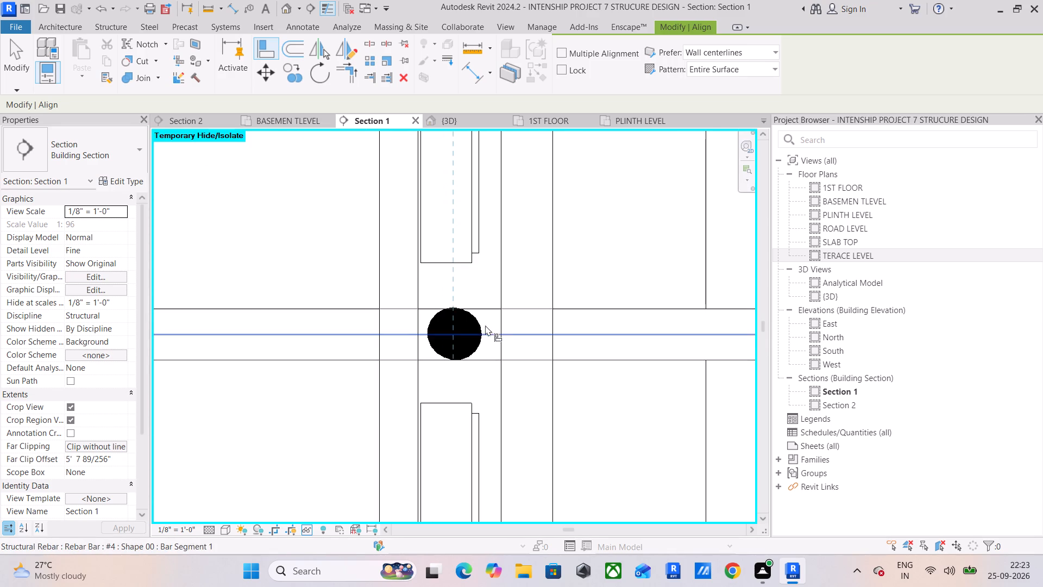
scroll(450, 327, "up", 5)
left_click(455, 322)
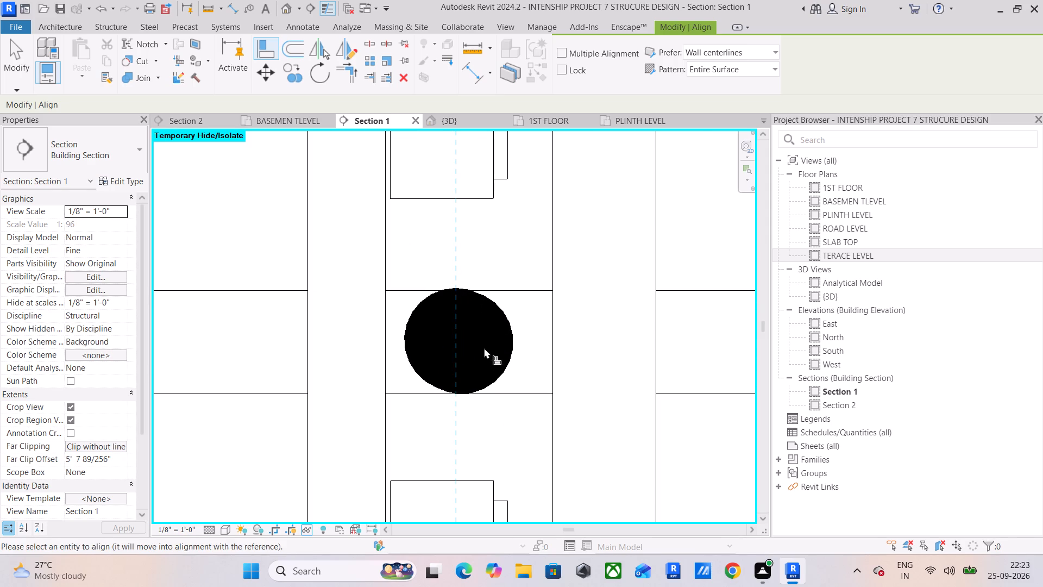
left_click(463, 338)
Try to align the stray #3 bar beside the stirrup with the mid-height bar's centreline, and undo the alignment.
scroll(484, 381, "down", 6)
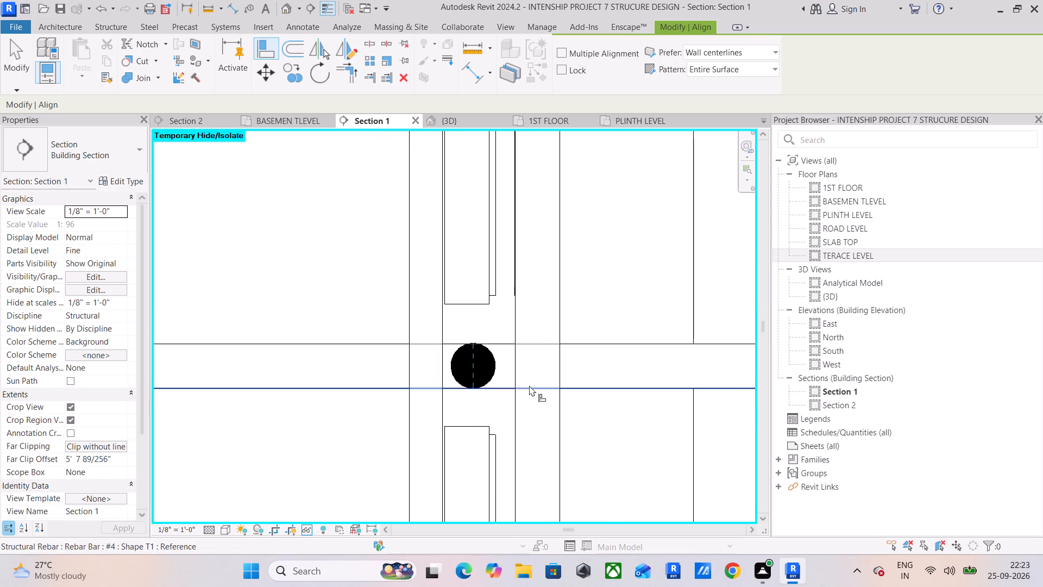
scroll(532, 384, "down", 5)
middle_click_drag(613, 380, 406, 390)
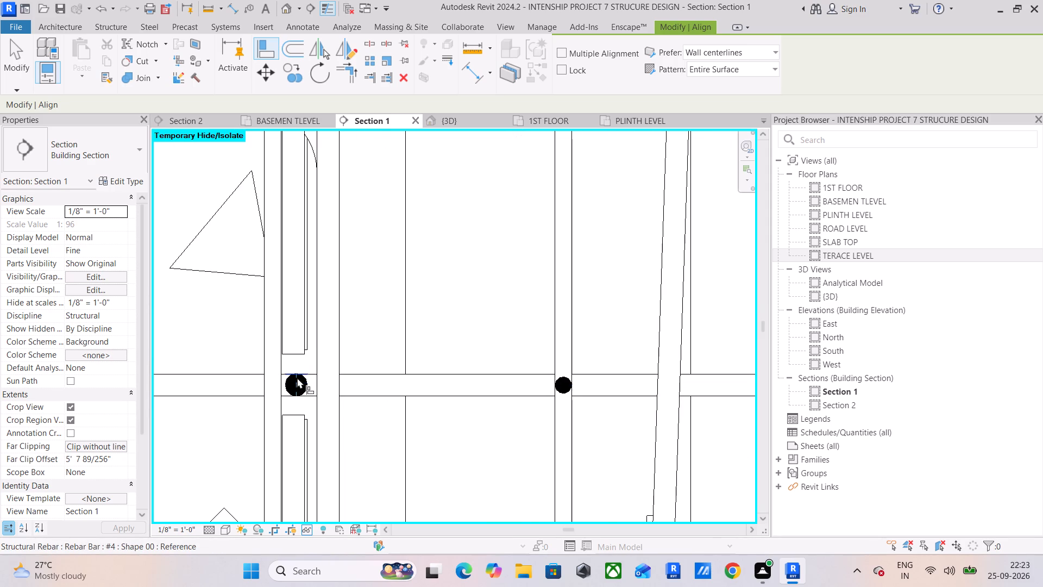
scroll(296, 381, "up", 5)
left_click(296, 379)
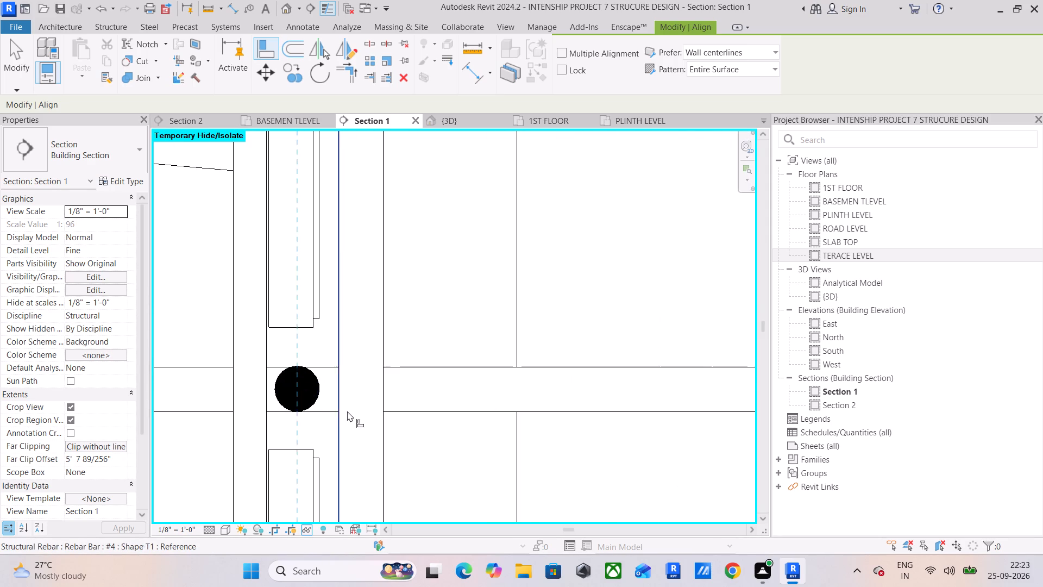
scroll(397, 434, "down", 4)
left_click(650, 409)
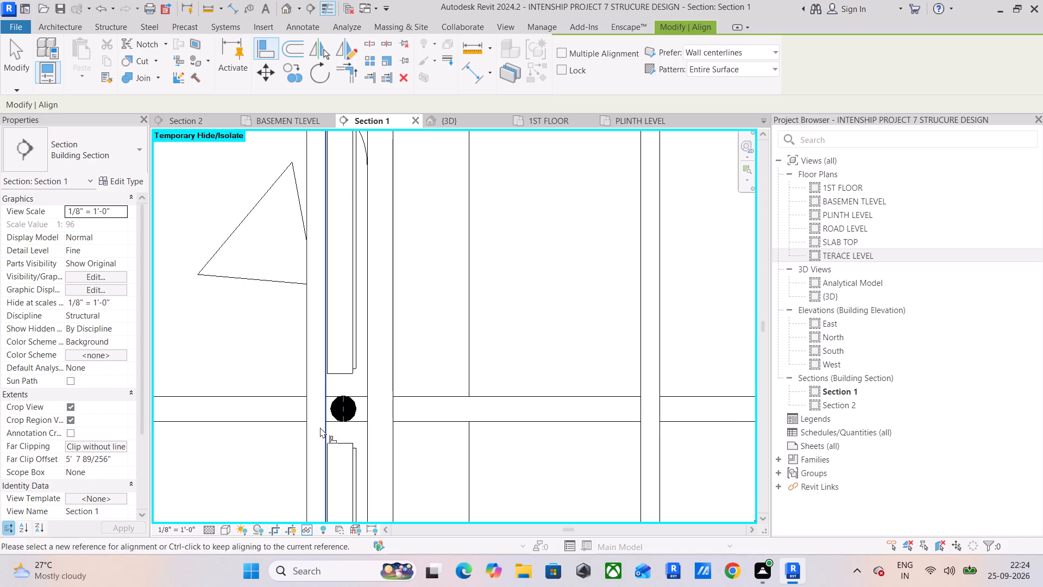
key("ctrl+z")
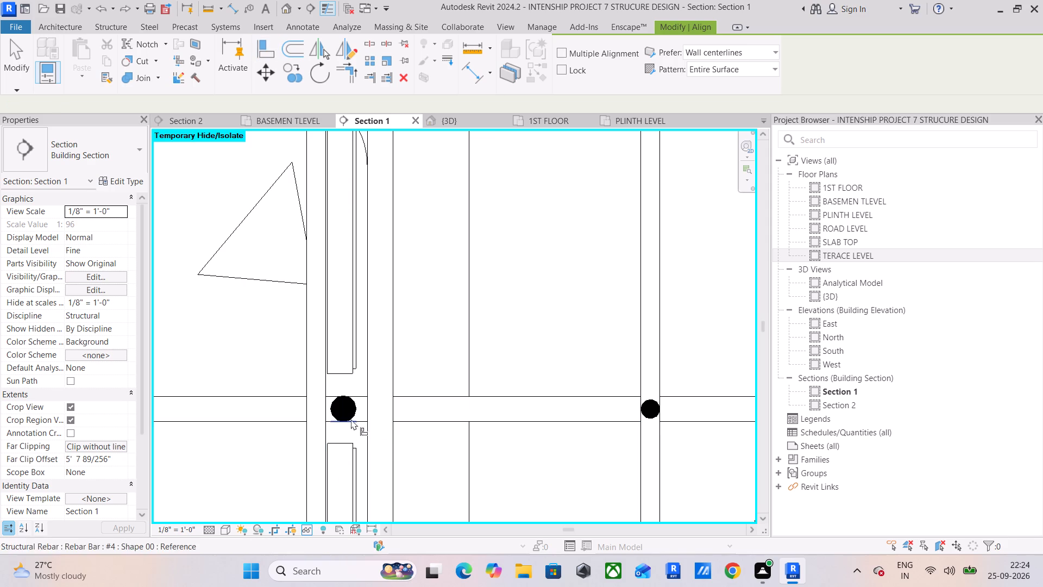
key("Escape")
Change the stray mid-height #3 bar beside that joint's stirrup to type #4.
left_click(652, 411)
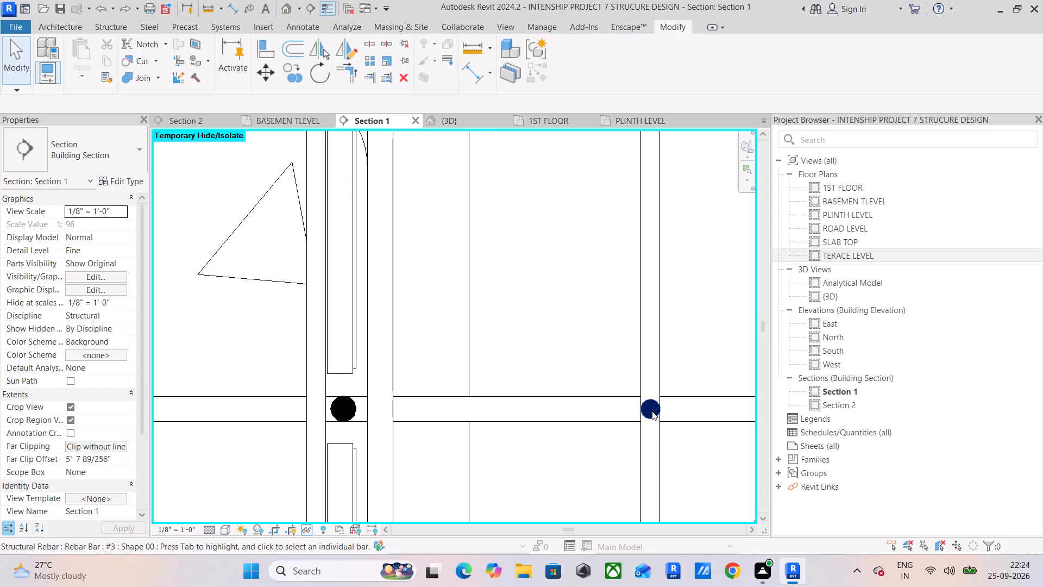
left_click(104, 151)
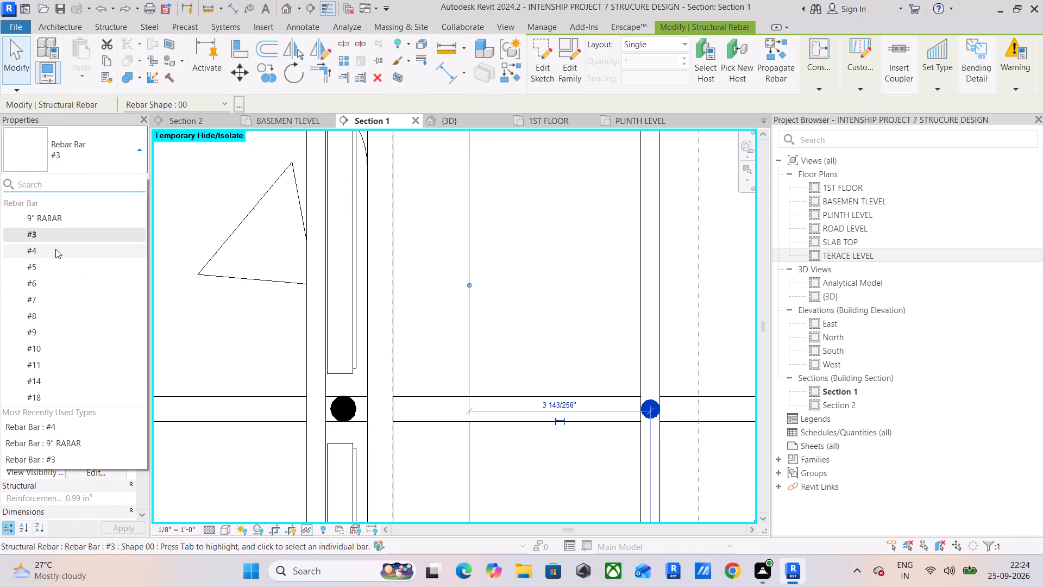
left_click(61, 249)
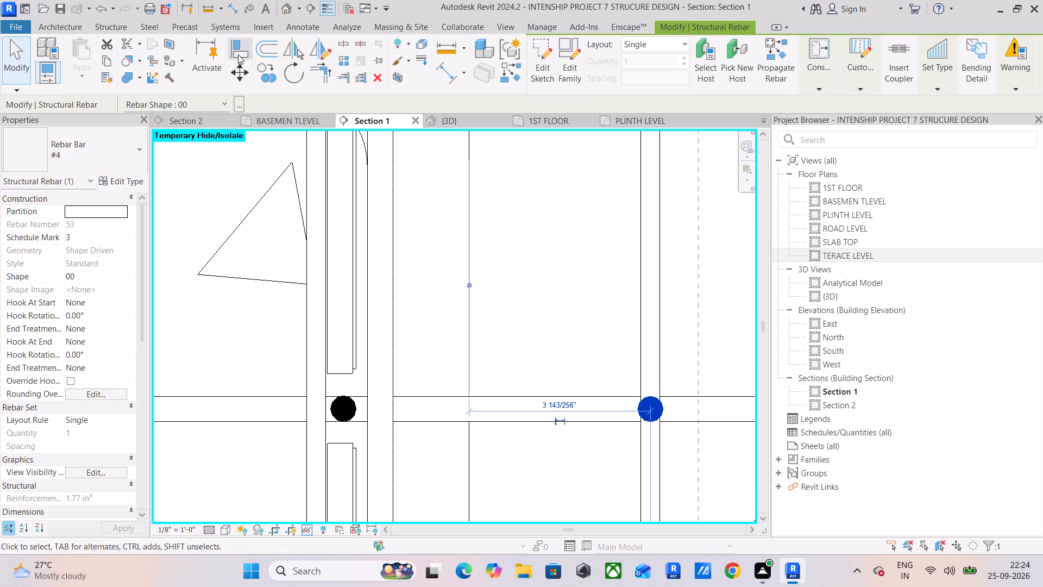
Align the stray mid-height #4 bar with the centreline of the mid-height bar inside the stirrup.
left_click(238, 54)
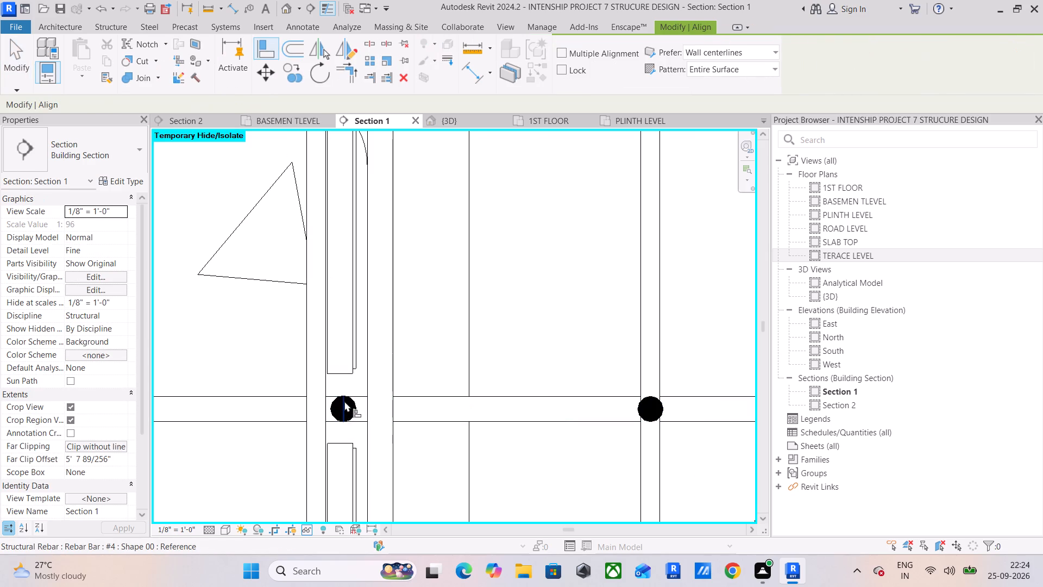
scroll(344, 401, "up", 9)
left_click(342, 404)
scroll(392, 435, "down", 7)
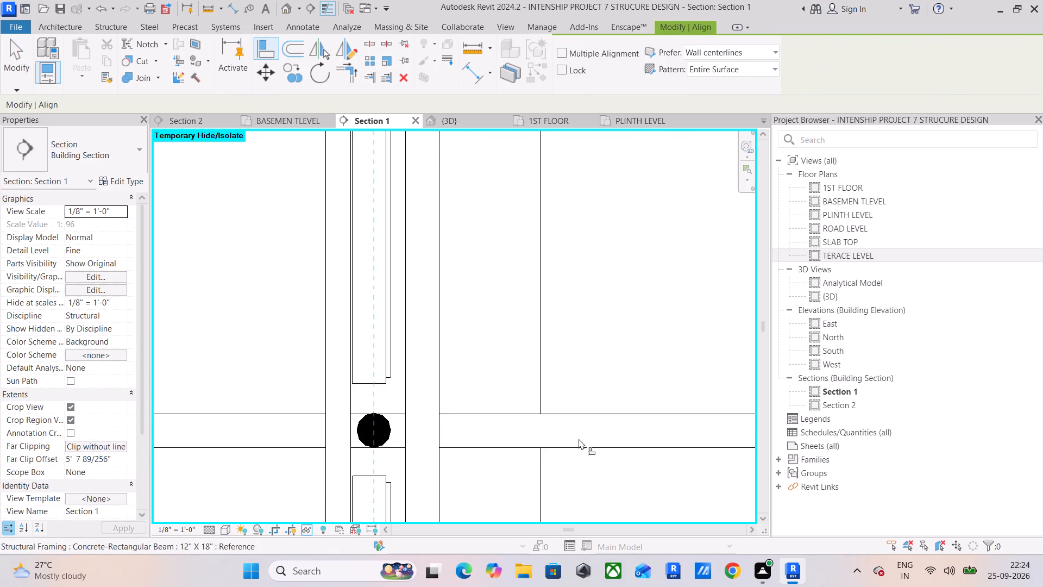
scroll(580, 439, "down", 5)
middle_click_drag(589, 437, 347, 440)
scroll(417, 438, "up", 5)
left_click(454, 430)
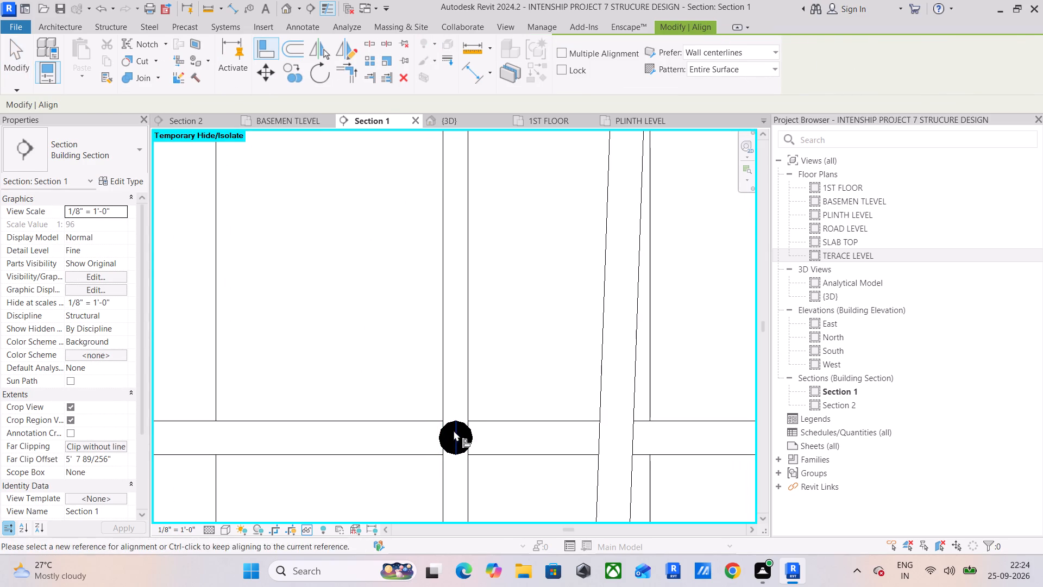
Inspect this joint and the farther column joints along the lowest beam for longitudinal bars lying outside their stirrups.
scroll(432, 435, "down", 12)
middle_click_drag(420, 439, 416, 326)
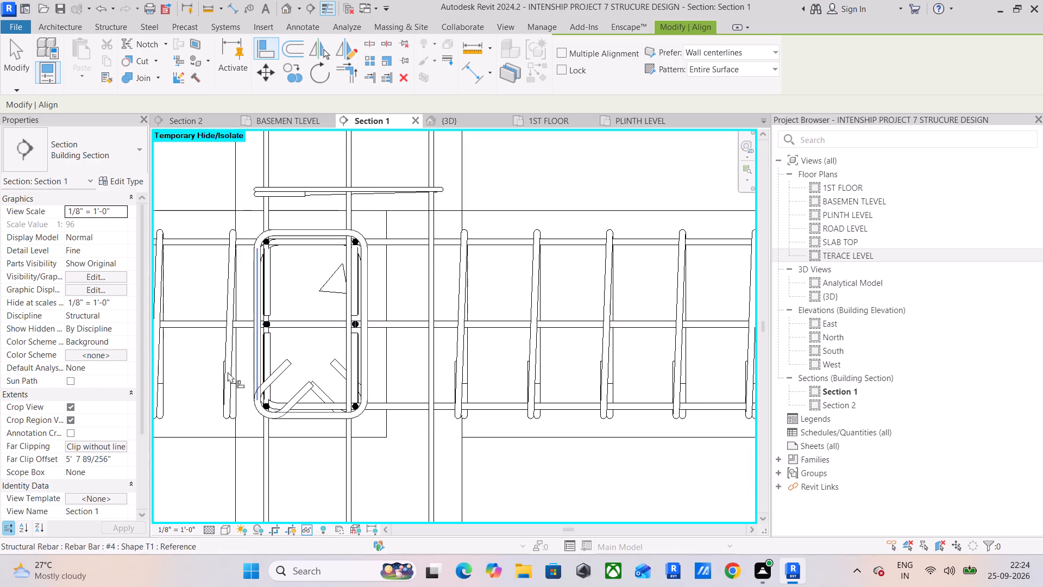
scroll(234, 364, "down", 5)
scroll(231, 374, "up", 15)
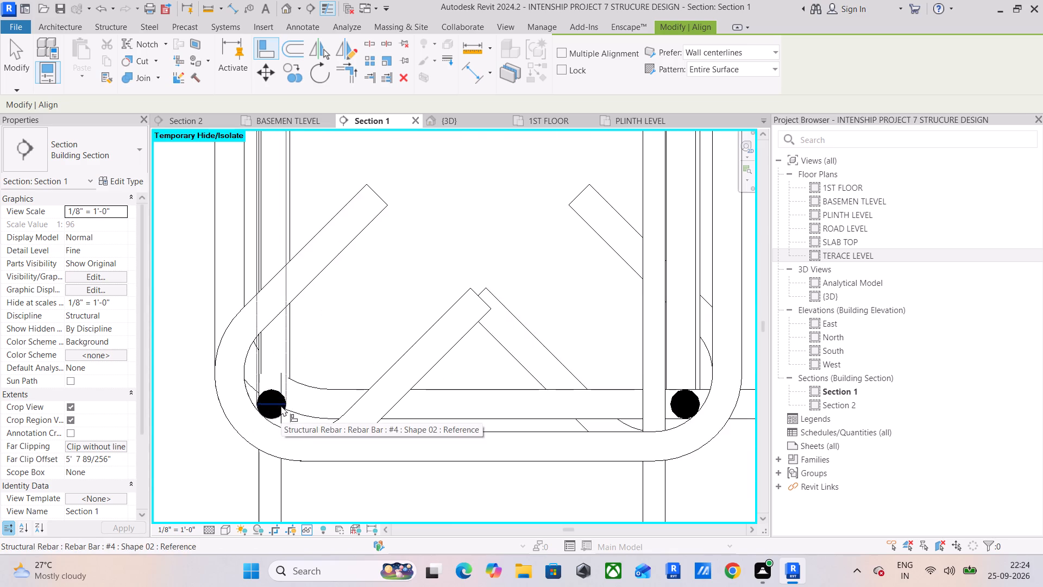
scroll(281, 405, "down", 13)
scroll(356, 402, "down", 5)
middle_click_drag(433, 407, 80, 426)
scroll(379, 423, "down", 4)
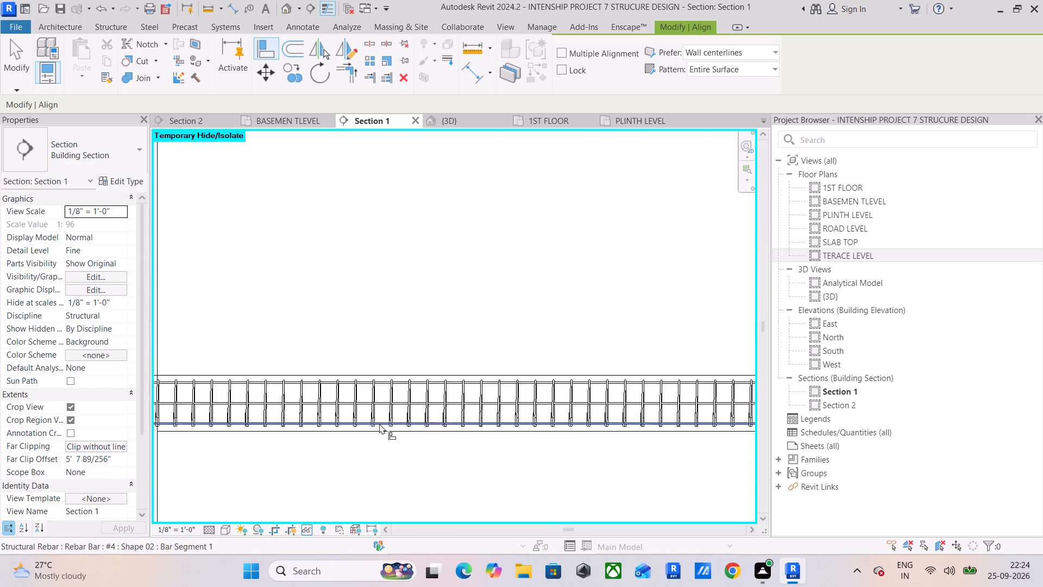
scroll(379, 423, "down", 2)
scroll(483, 425, "down", 5)
middle_click_drag(551, 429, 309, 419)
scroll(469, 409, "up", 10)
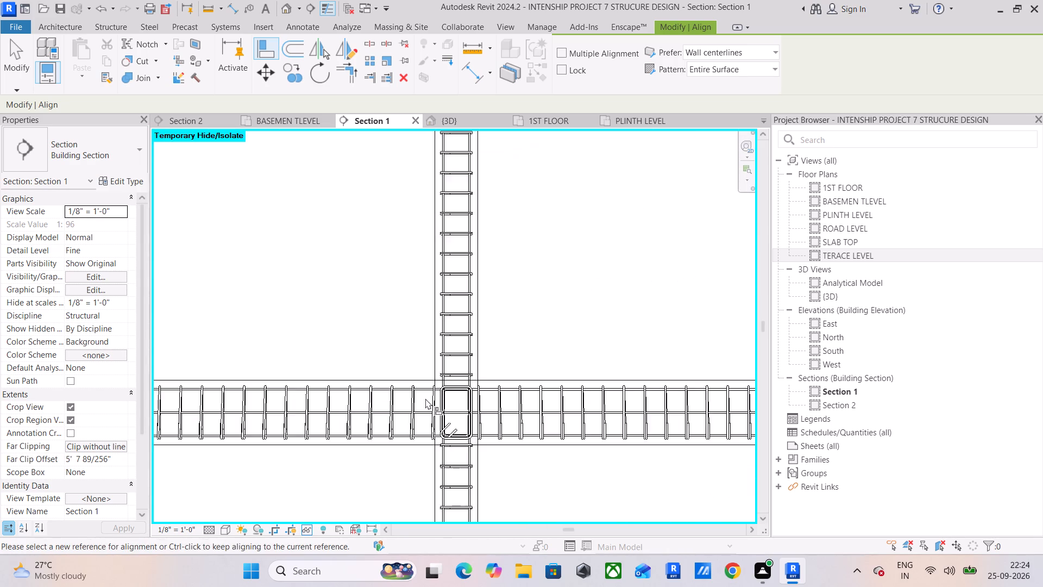
scroll(425, 398, "up", 5)
scroll(498, 396, "up", 11)
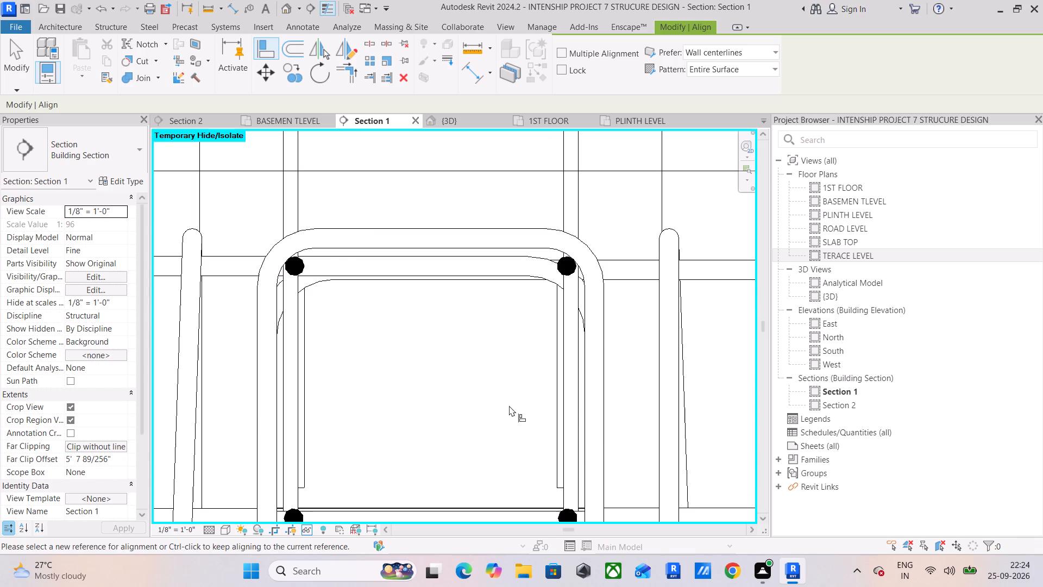
middle_click_drag(542, 439, 454, 254)
scroll(527, 410, "up", 1)
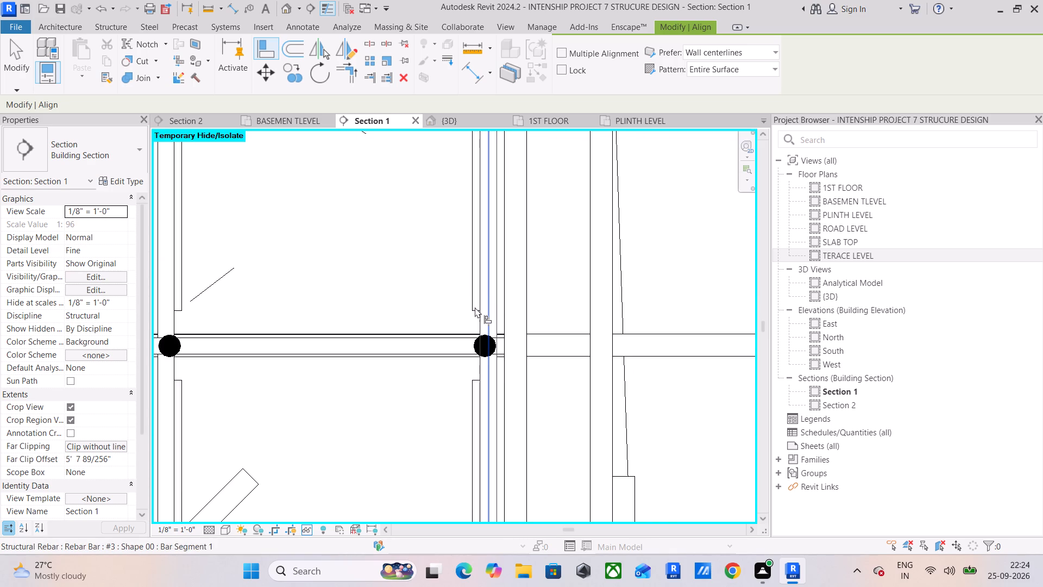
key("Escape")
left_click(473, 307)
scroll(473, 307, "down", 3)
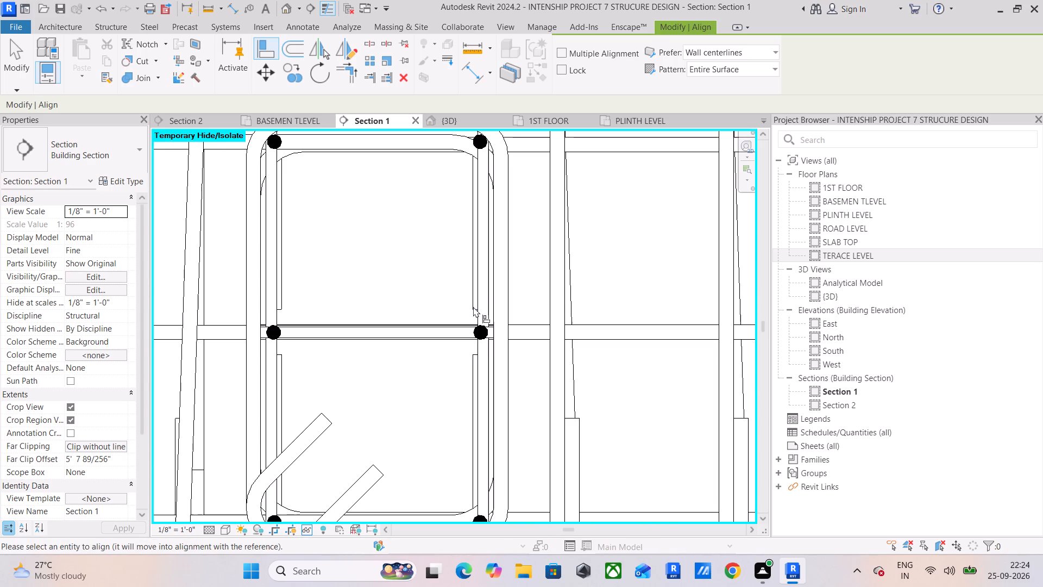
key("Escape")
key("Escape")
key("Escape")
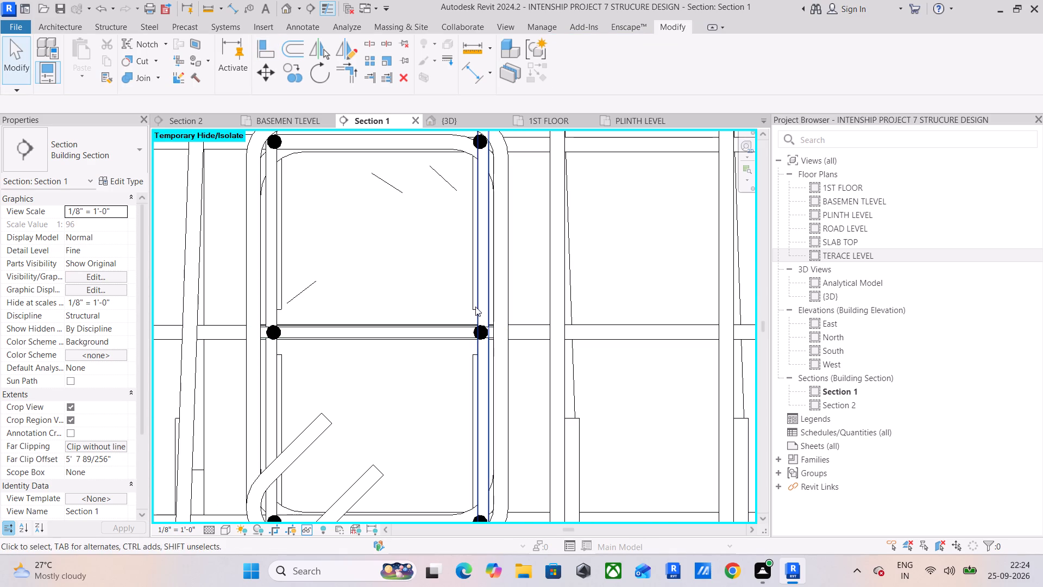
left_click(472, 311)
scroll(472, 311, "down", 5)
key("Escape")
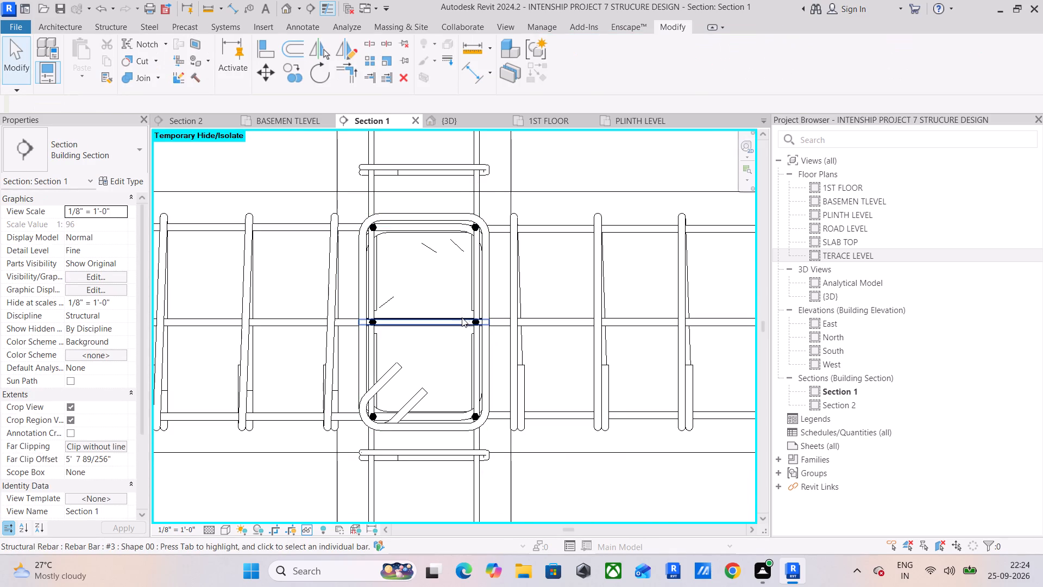
Inspect the spans of the lowest beam in Section 1 for missing bottom longitudinal reinforcement.
scroll(431, 289, "down", 4)
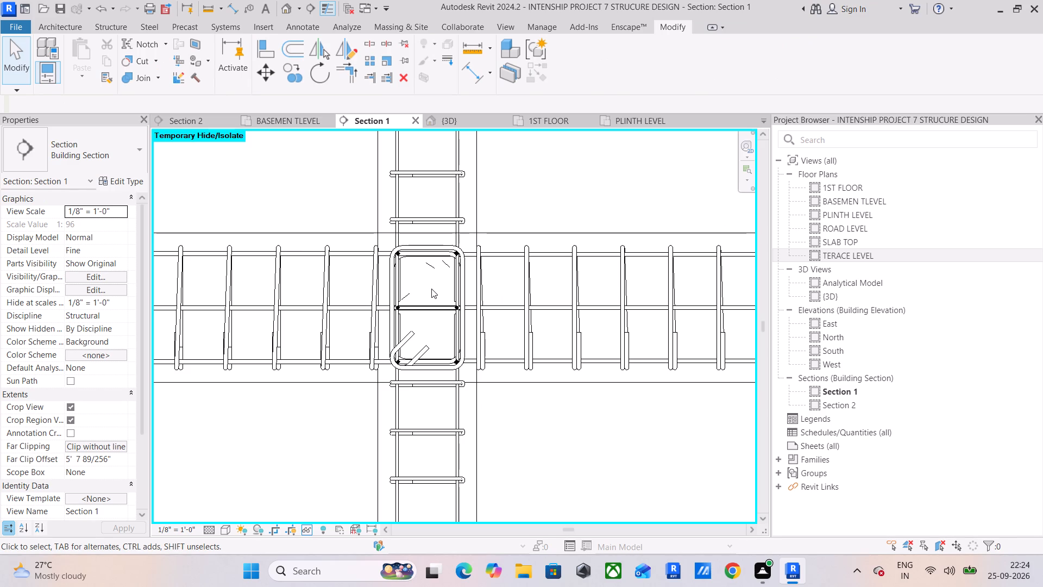
scroll(432, 290, "down", 12)
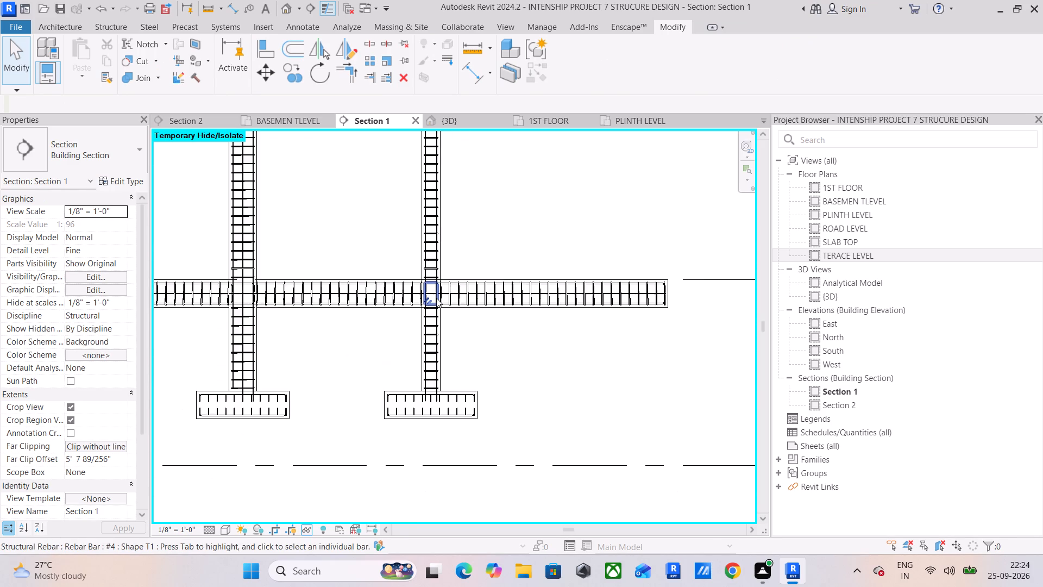
scroll(436, 298, "down", 1)
middle_click_drag(437, 299, 543, 368)
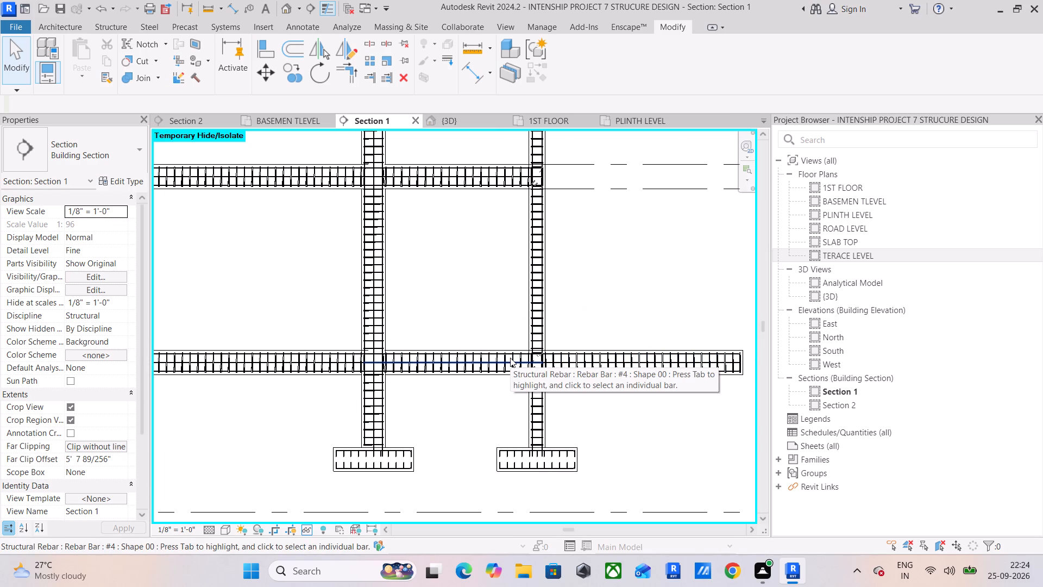
scroll(510, 358, "down", 5)
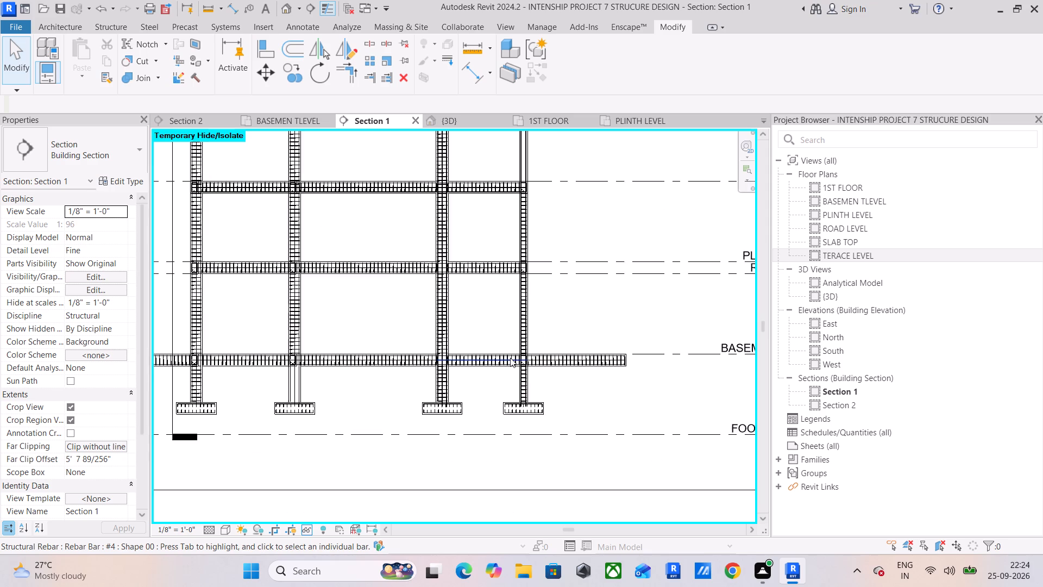
scroll(510, 358, "down", 6)
scroll(510, 358, "up", 4)
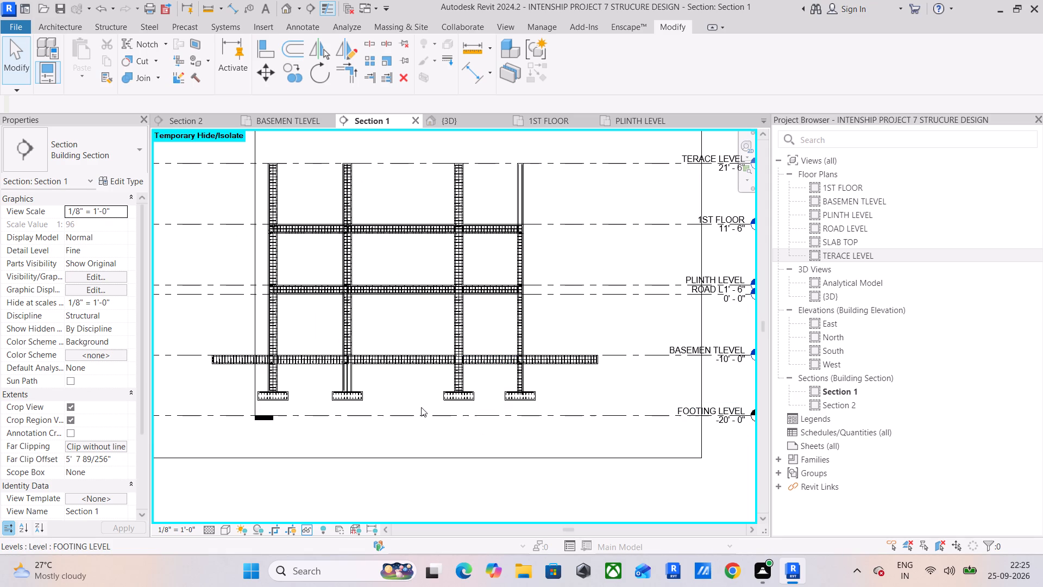
scroll(216, 367, "up", 4)
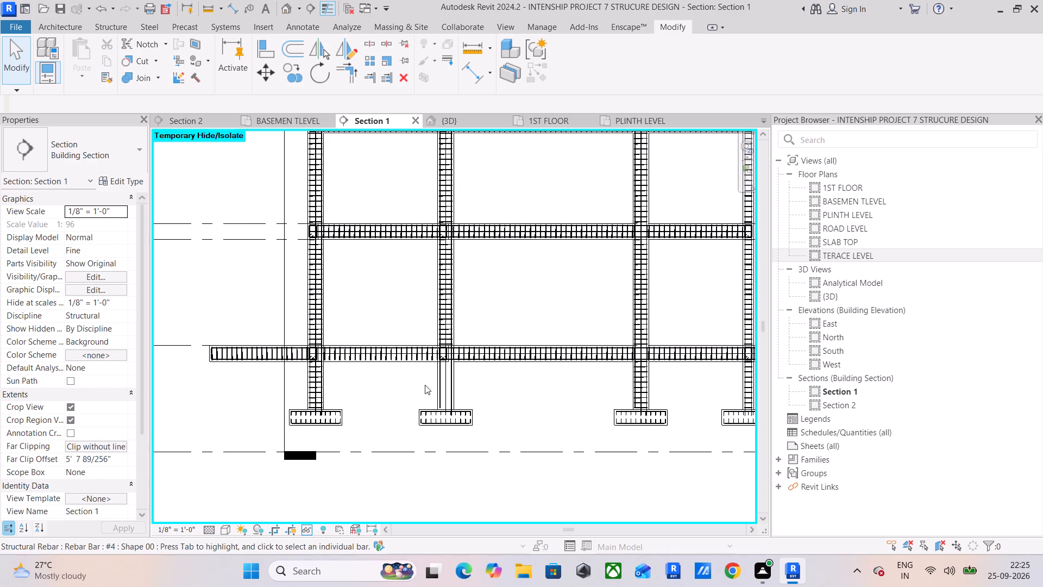
scroll(431, 377, "up", 3)
scroll(338, 358, "up", 10)
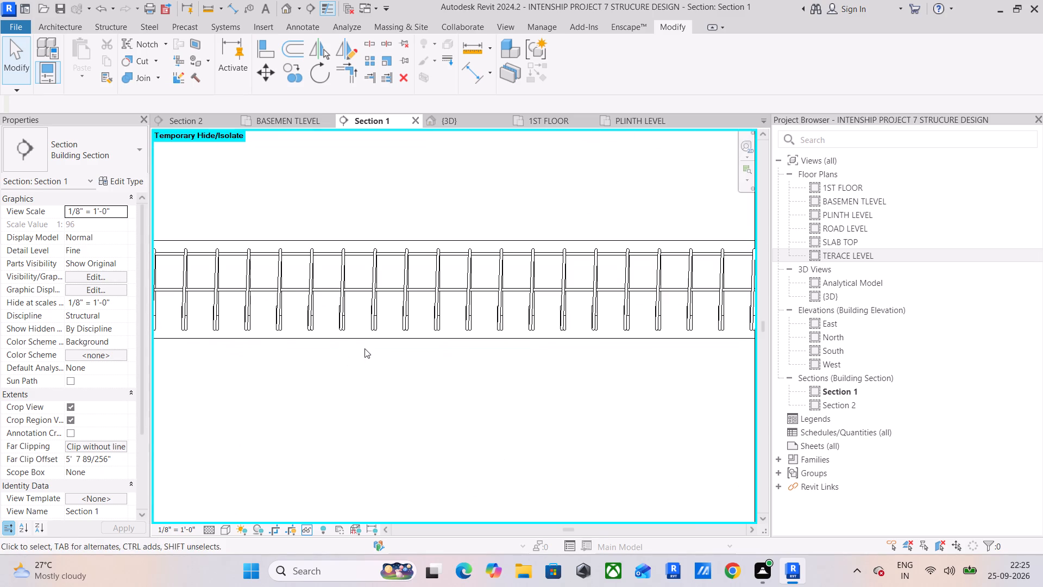
middle_click_drag(333, 343, 587, 351)
scroll(480, 346, "down", 1)
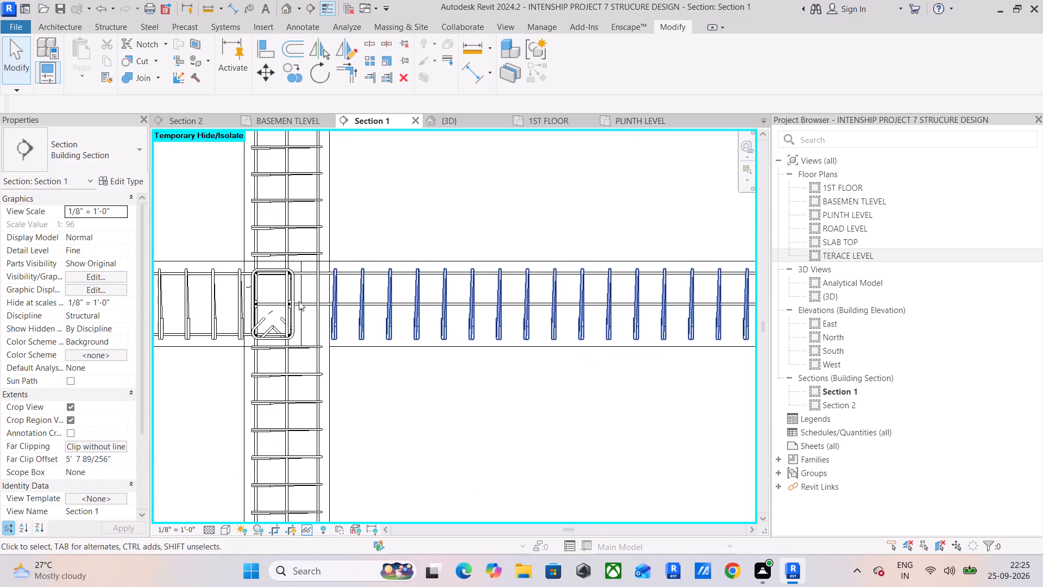
Copy the hooked #4 bottom bar from the lowest beam's overhanging end span into the adjoining span, starting at the column face.
scroll(298, 300, "up", 4)
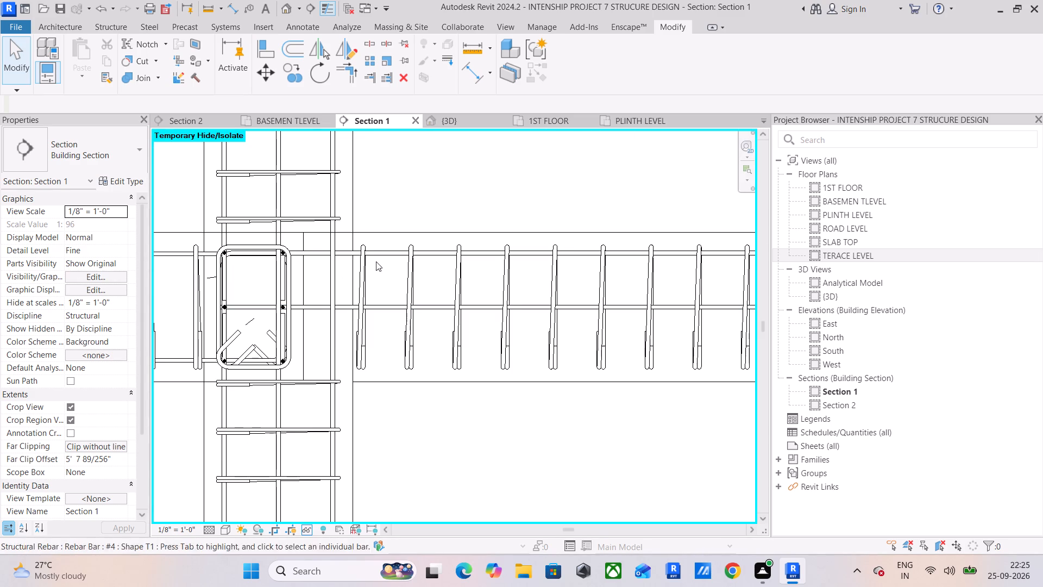
left_click(255, 357)
scroll(255, 357, "down", 5)
middle_click_drag(282, 361, 460, 364)
scroll(454, 366, "down", 5)
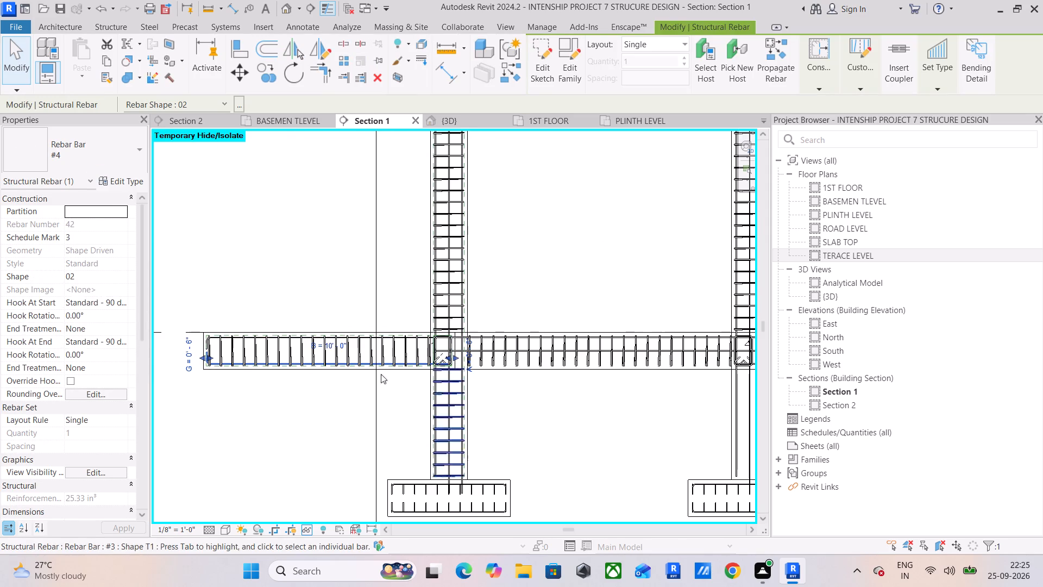
left_click(256, 76)
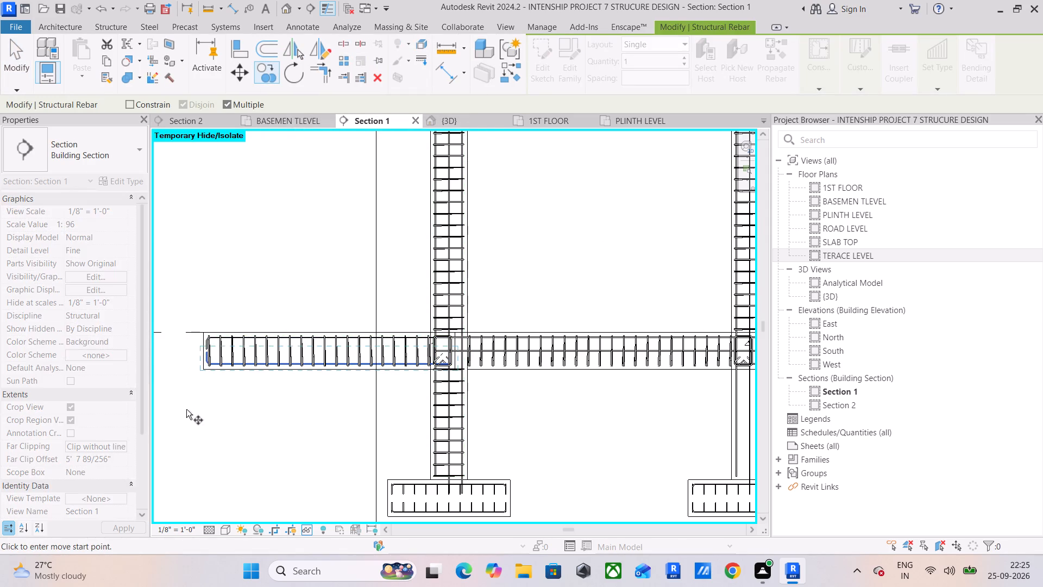
scroll(234, 378, "up", 9)
middle_click_drag(188, 348, 394, 373)
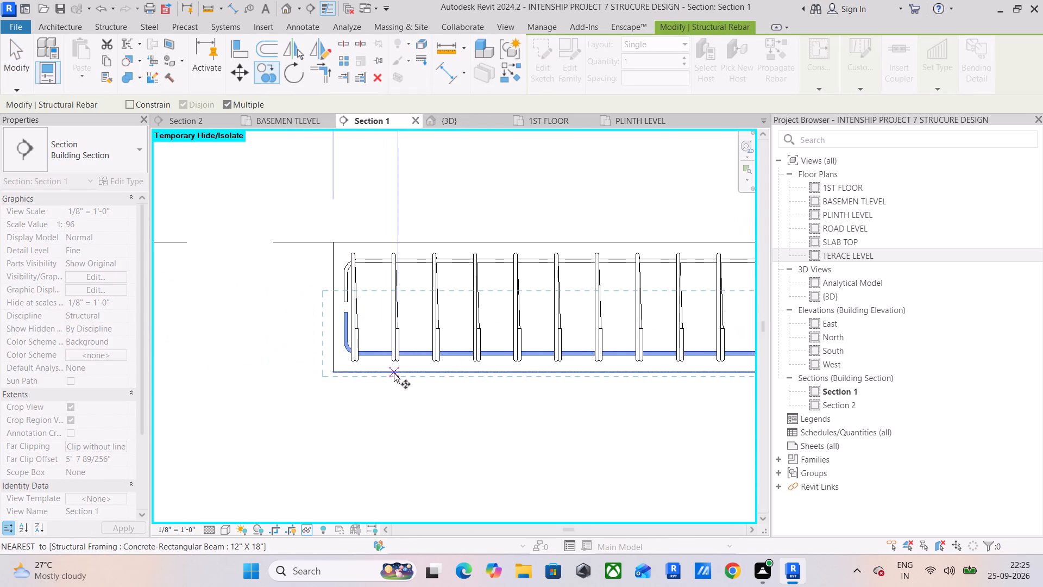
left_click_drag(333, 369, 338, 373)
scroll(474, 377, "down", 6)
middle_click_drag(532, 388, 88, 370)
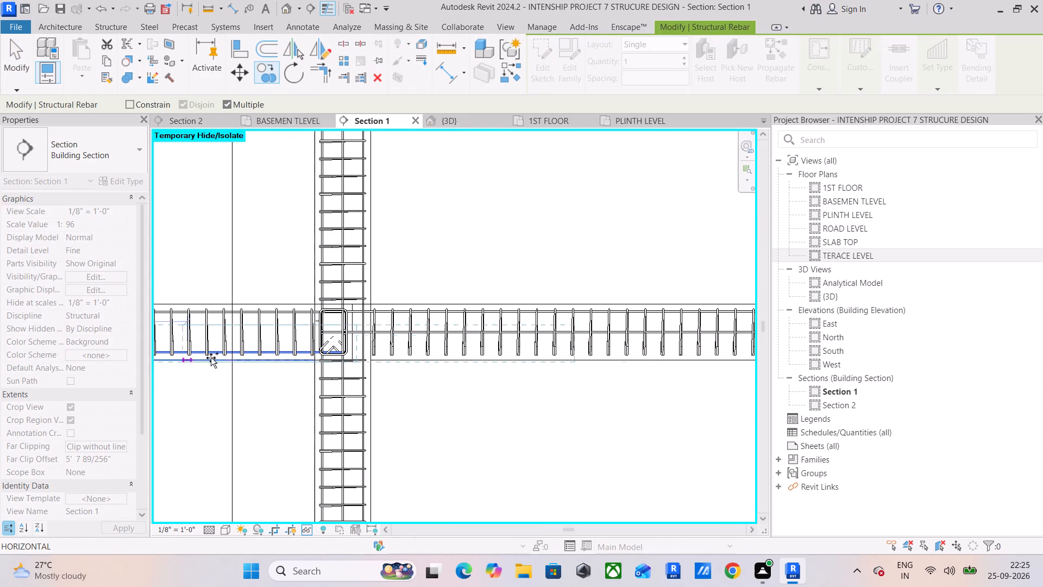
scroll(406, 352, "up", 9)
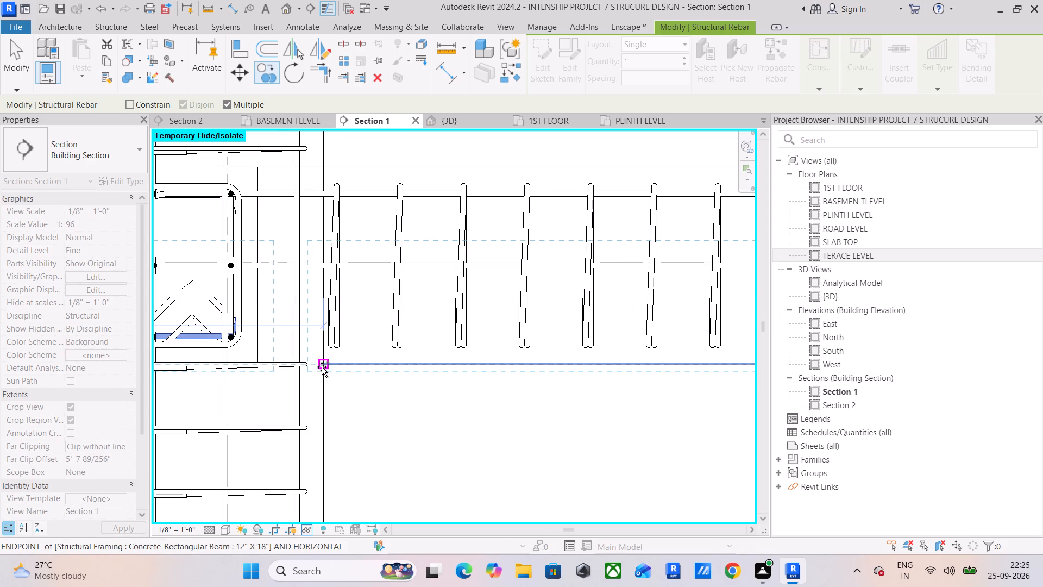
left_click(322, 367)
Place another copy of the hooked #4 bottom bar in the following span of the lowest beam, beyond the second column.
scroll(343, 367, "down", 5)
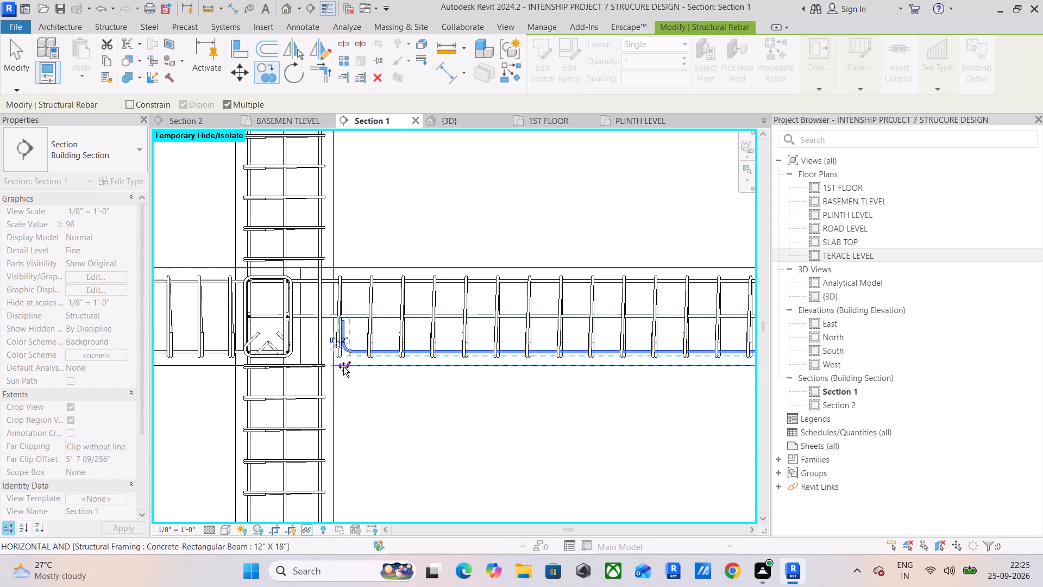
scroll(410, 357, "down", 5)
middle_click_drag(514, 364, 268, 396)
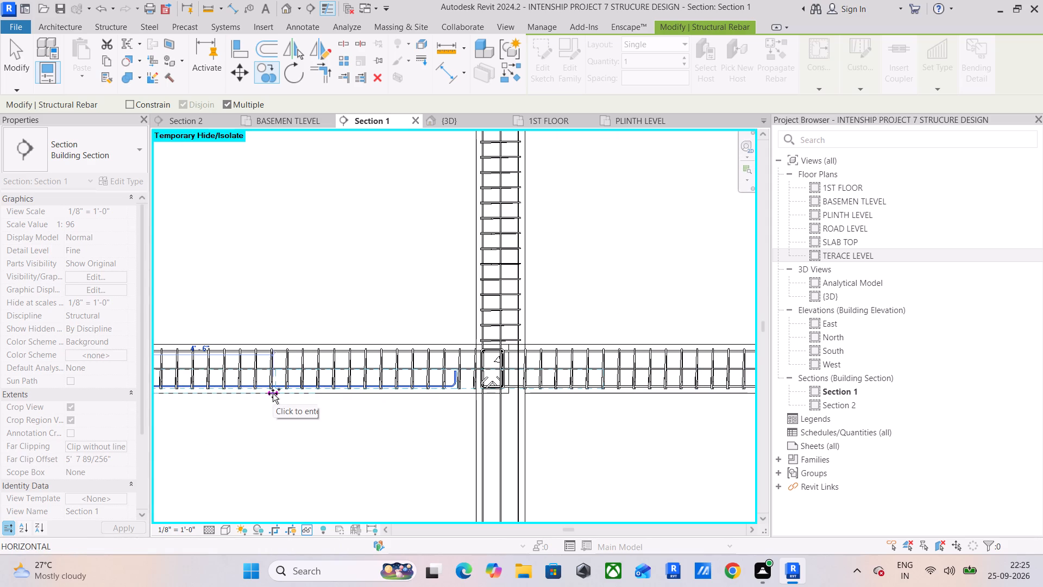
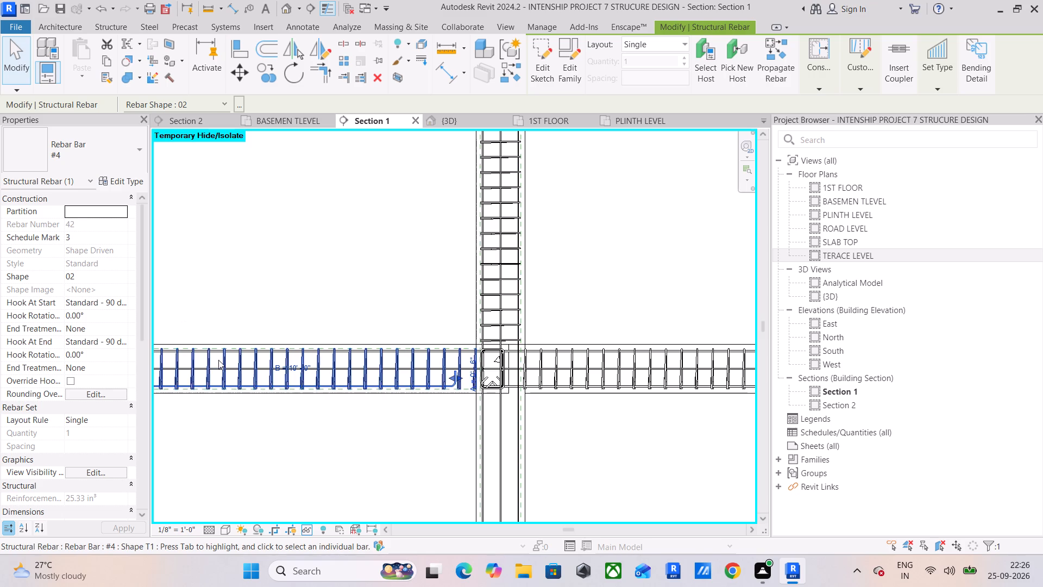
Stretch the copied #4 bottom bar between the first two columns into the second column joint, up to the far face of the crossing beam's stirrup.
scroll(353, 369, "up", 4)
scroll(420, 370, "up", 3)
middle_click_drag(453, 370, 222, 354)
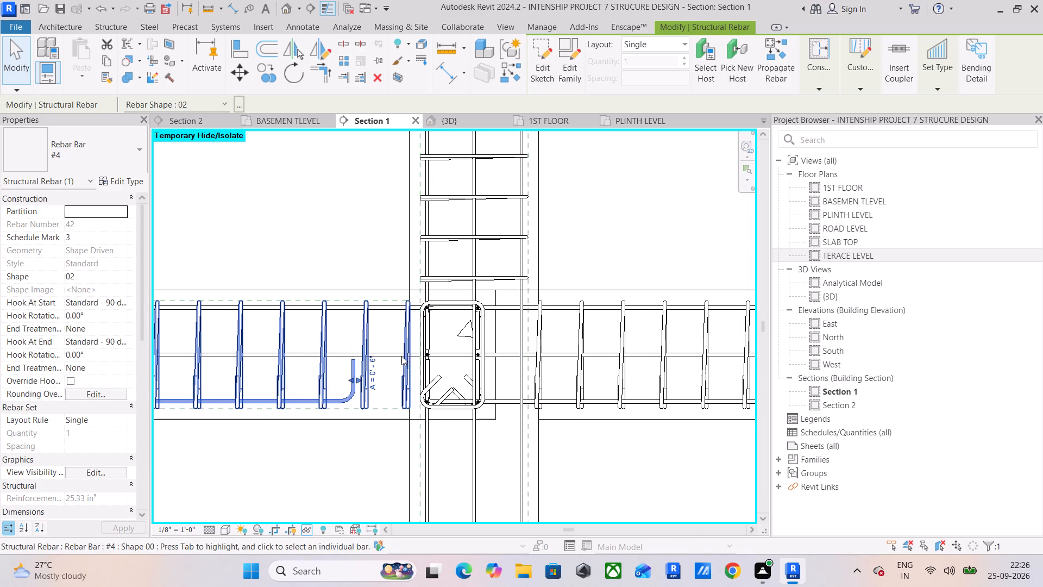
scroll(426, 334, "up", 3)
left_click_drag(330, 398, 482, 416)
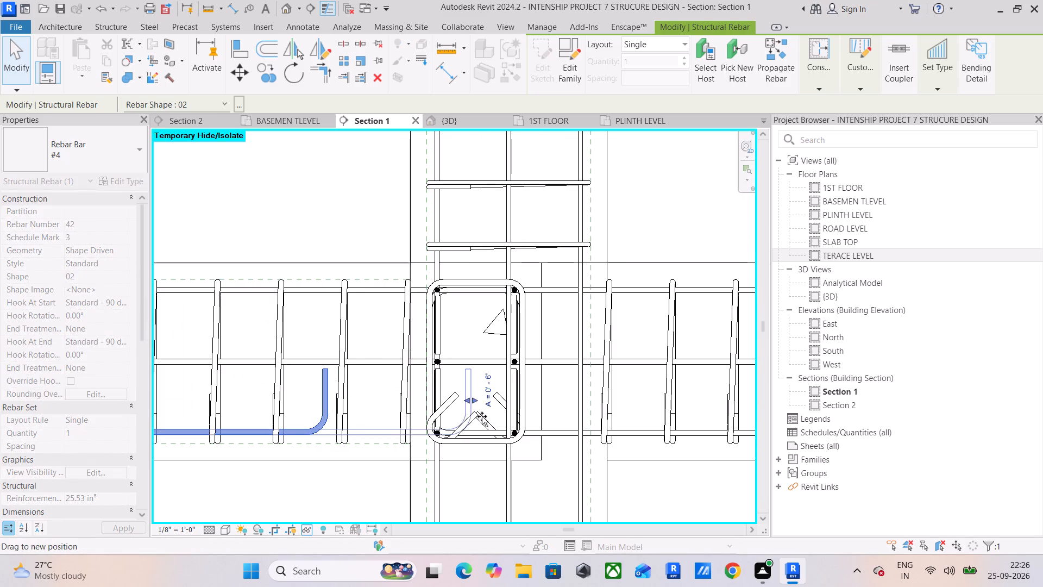
left_click_drag(482, 416, 517, 413)
scroll(516, 414, "up", 8)
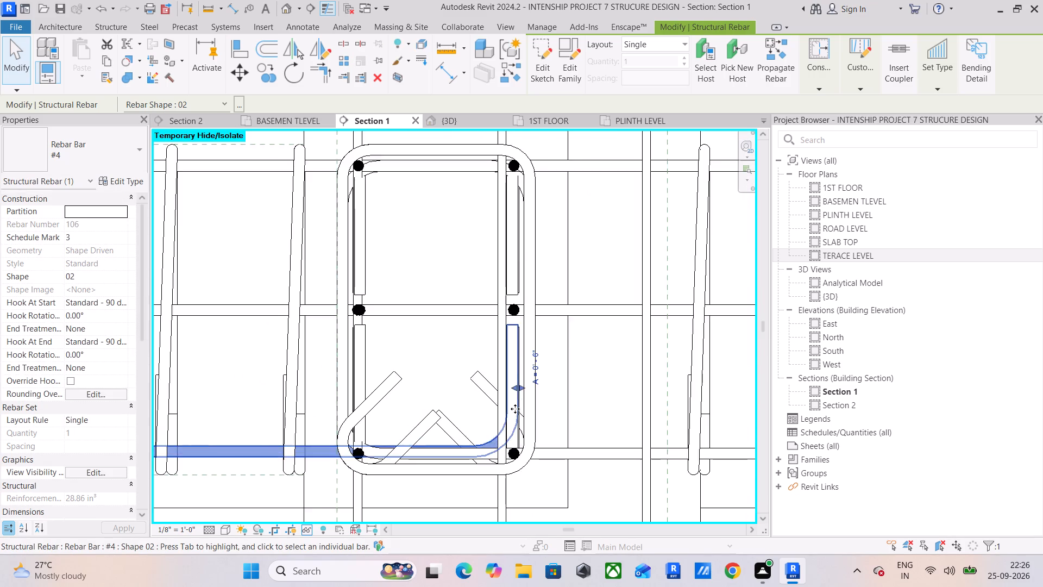
scroll(515, 409, "up", 2)
left_click_drag(525, 366, 478, 368)
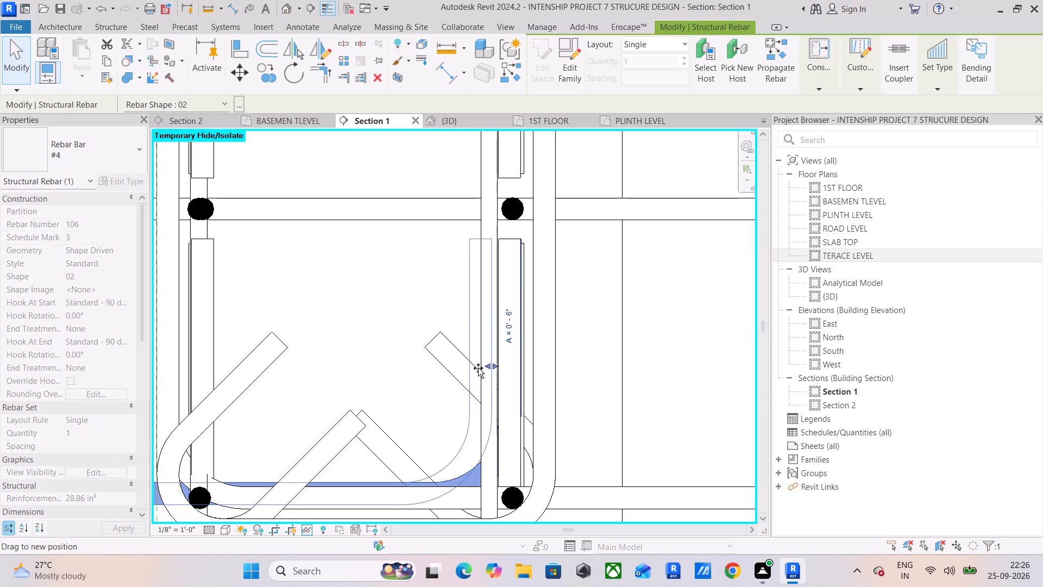
left_click_drag(478, 368, 469, 368)
scroll(525, 377, "up", 3)
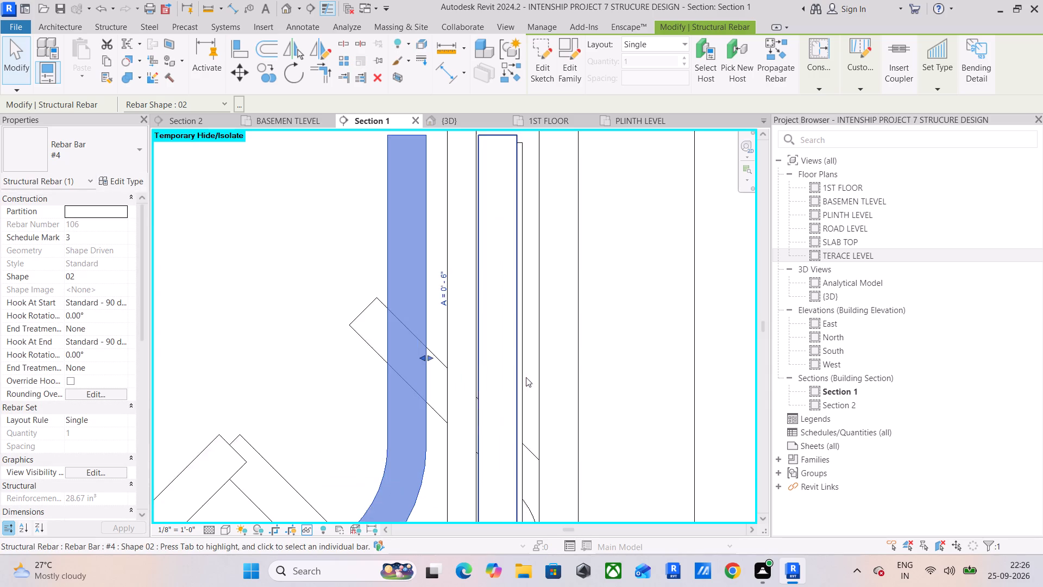
scroll(526, 377, "up", 2)
left_click(525, 360)
scroll(519, 399, "down", 8)
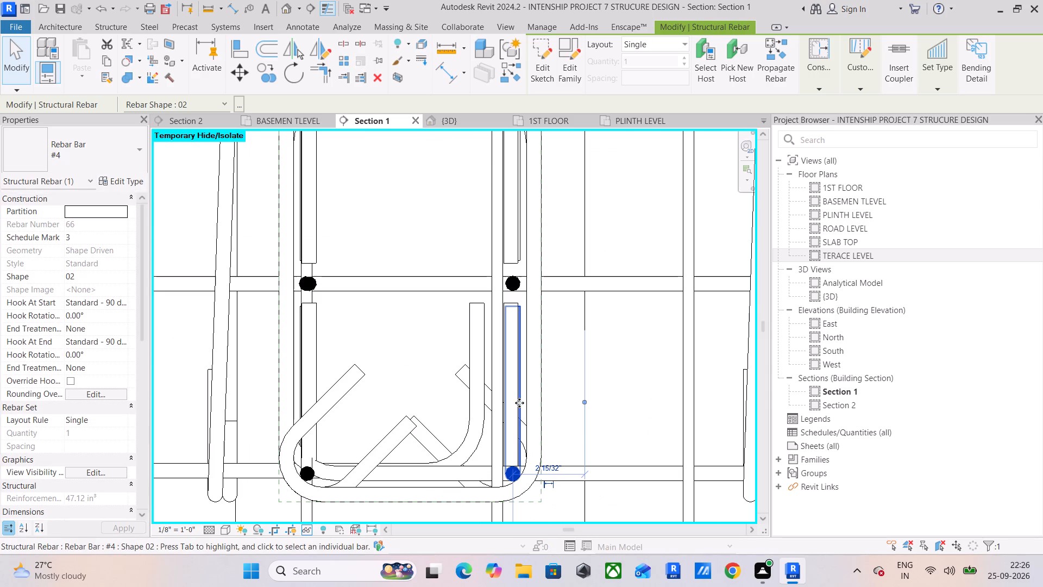
left_click(431, 304)
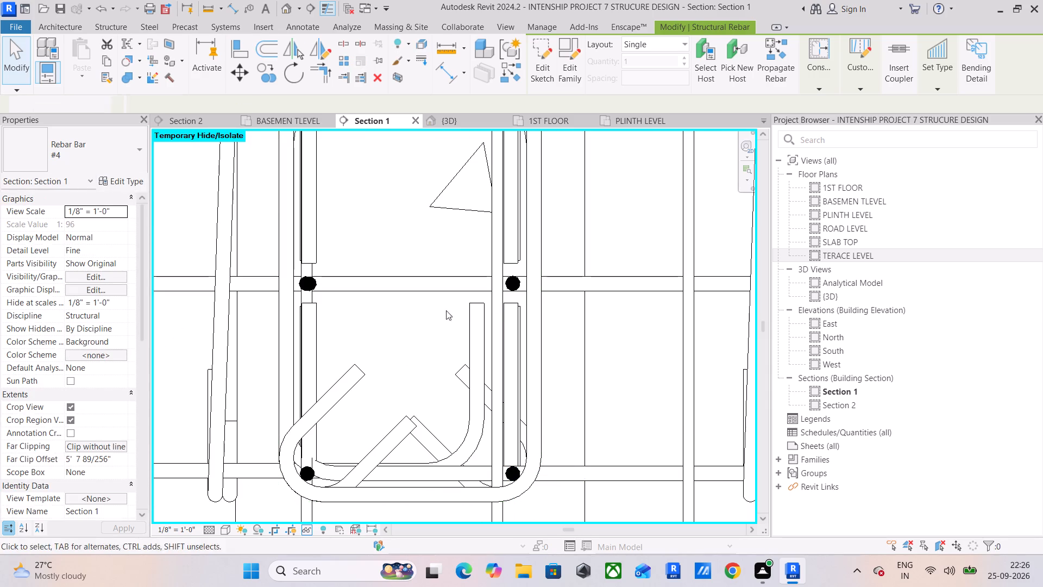
left_click(505, 305)
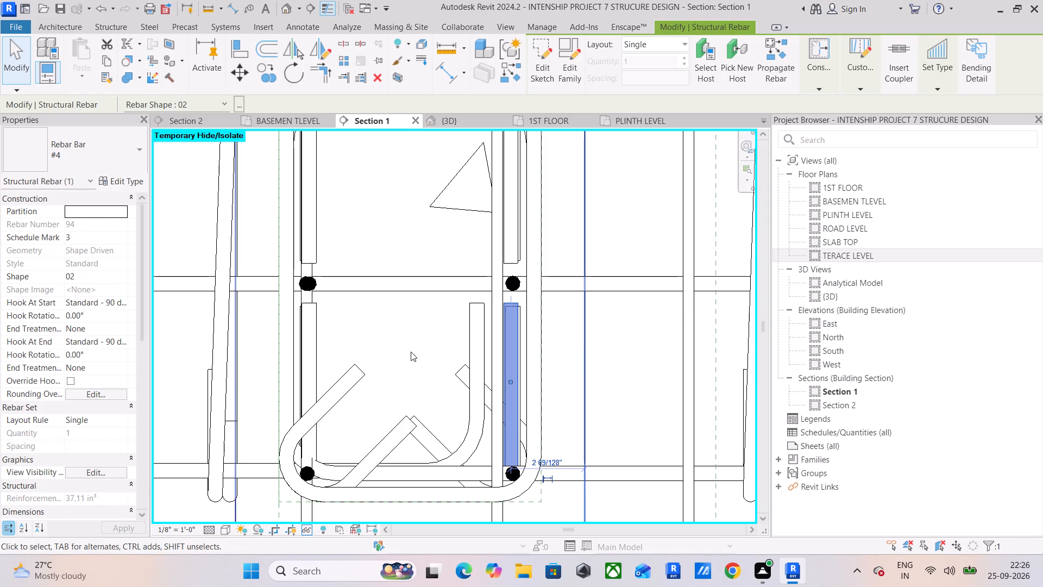
left_click(429, 330)
left_click(479, 349)
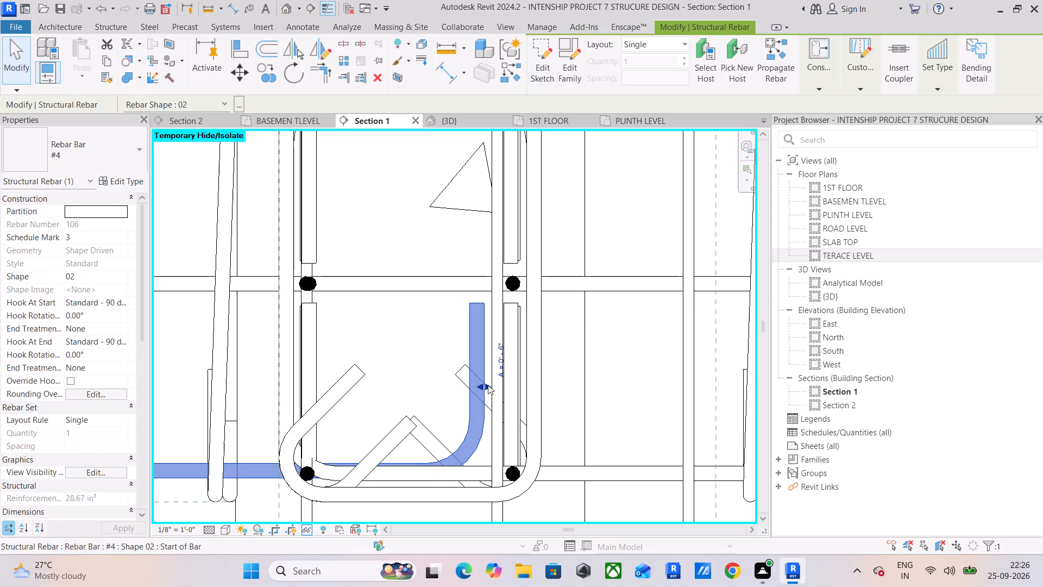
left_click_drag(488, 385, 520, 388)
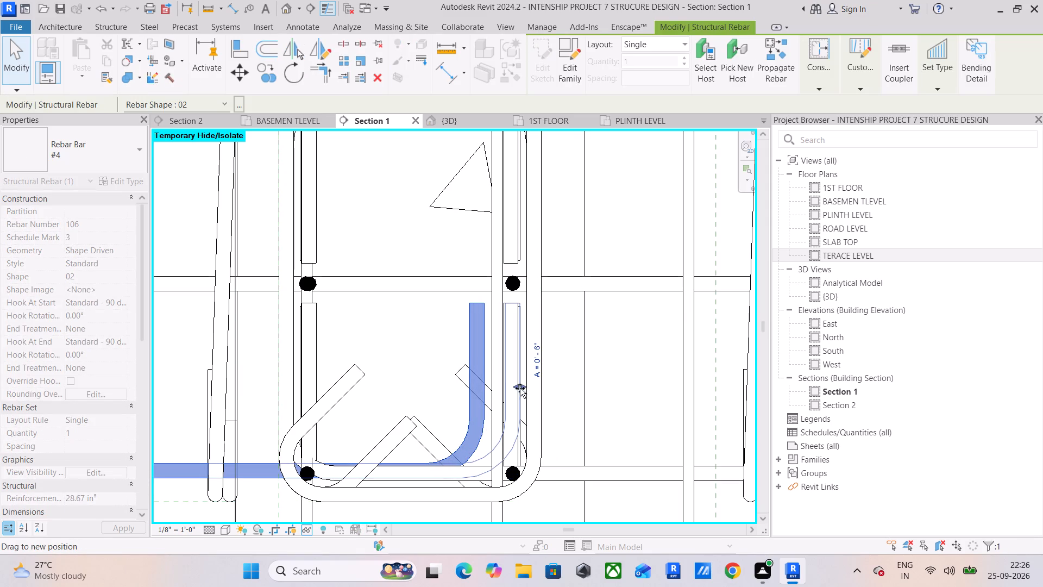
left_click_drag(520, 388, 560, 395)
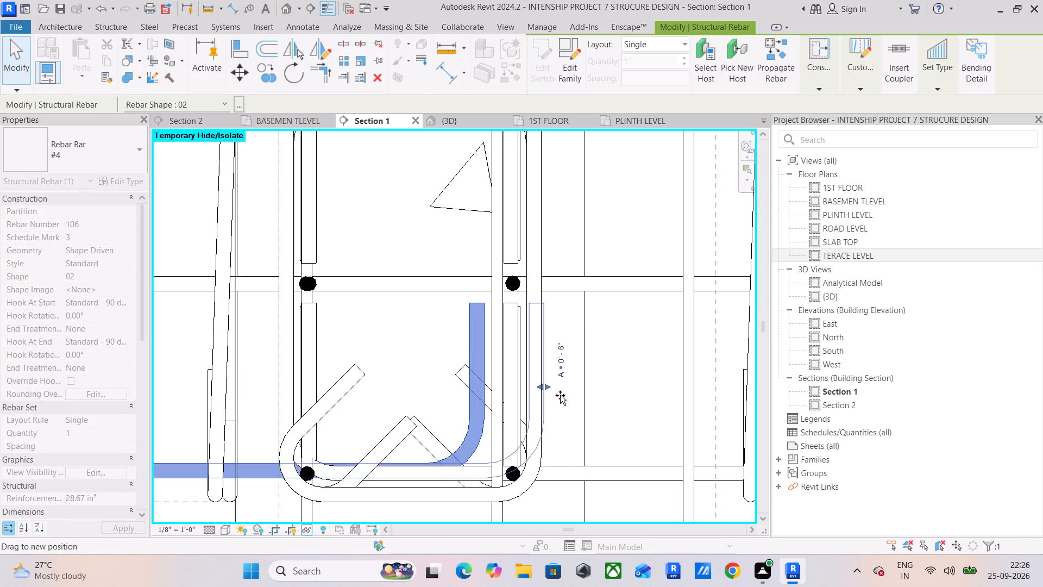
left_click_drag(560, 395, 544, 404)
Stretch the opposite hooked end of this bottom bar through the first column joint to the far face of the crossing beam's stirrup.
scroll(386, 417, "down", 1)
middle_click_drag(373, 415, 493, 395)
scroll(345, 395, "down", 7)
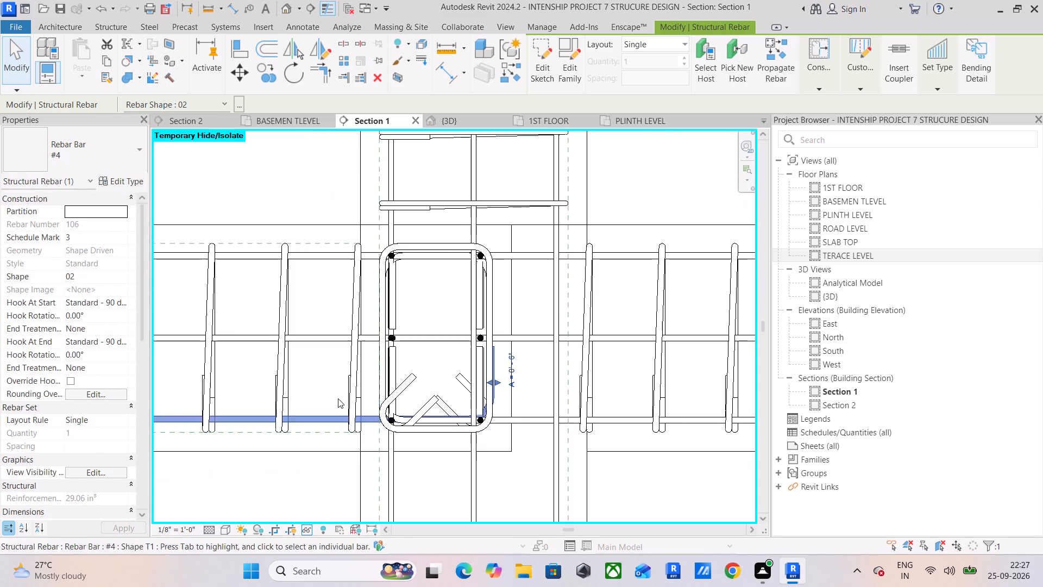
scroll(338, 398, "down", 4)
middle_click_drag(337, 400, 497, 390)
scroll(345, 366, "down", 5)
middle_click_drag(318, 382, 494, 378)
middle_click_drag(292, 376, 384, 374)
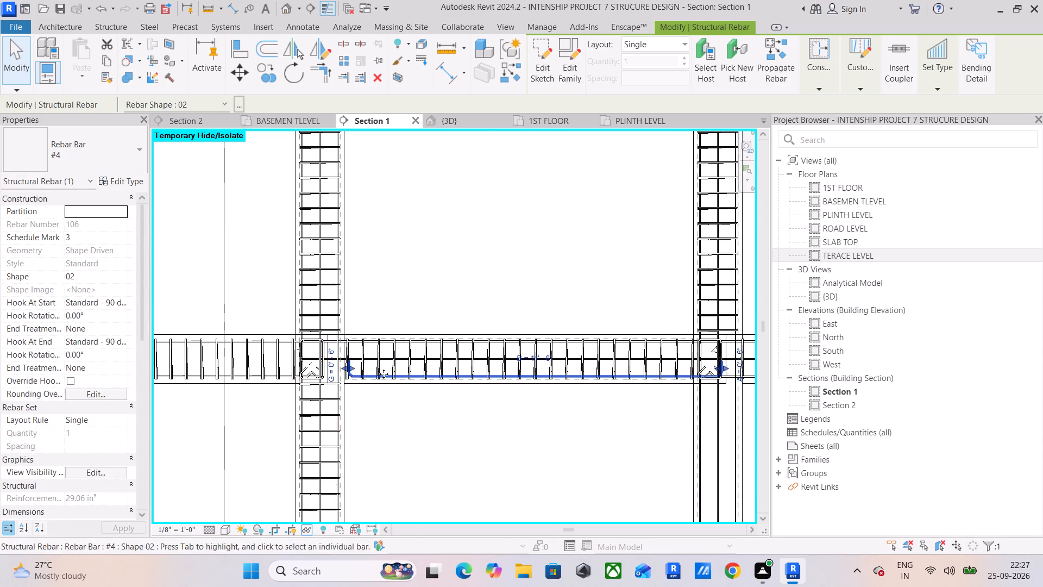
scroll(323, 372, "up", 10)
middle_click_drag(377, 370, 306, 417)
scroll(340, 414, "up", 8)
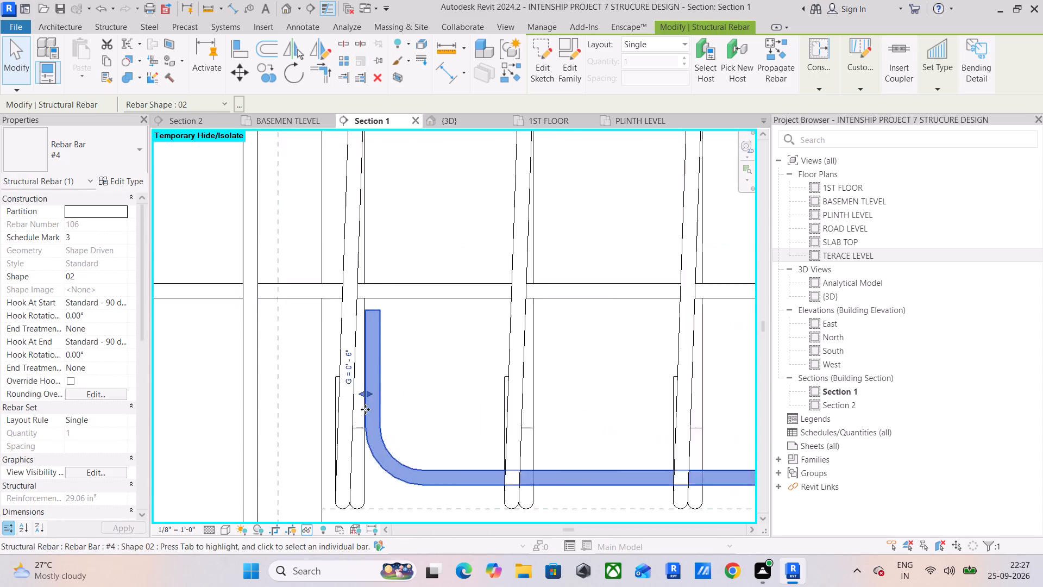
scroll(365, 409, "up", 1)
left_click_drag(363, 391, 253, 399)
scroll(253, 399, "down", 6)
middle_click_drag(253, 399, 416, 402)
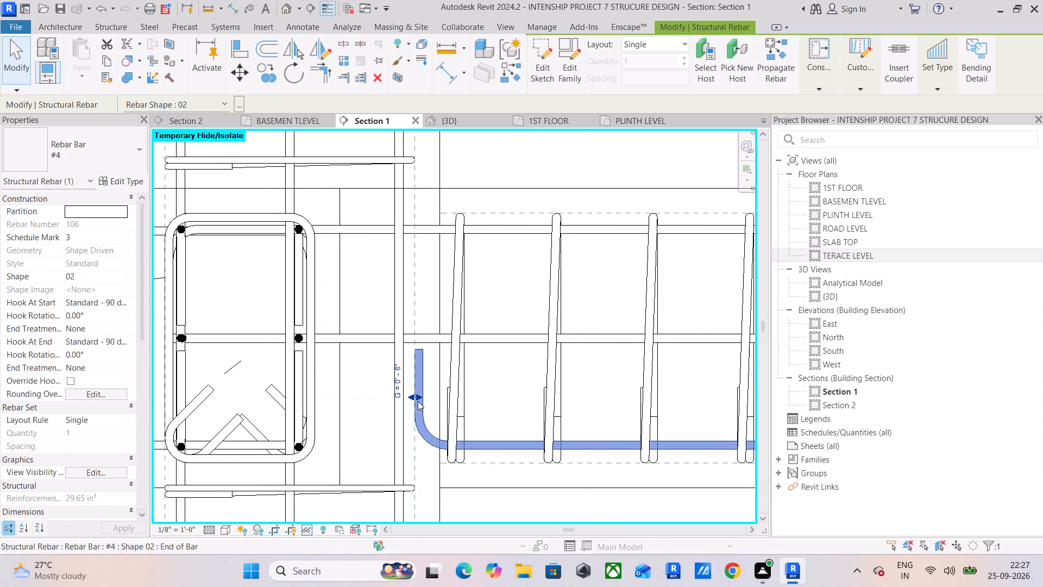
scroll(413, 402, "down", 2)
middle_click_drag(413, 402, 499, 398)
left_click_drag(494, 395, 478, 402)
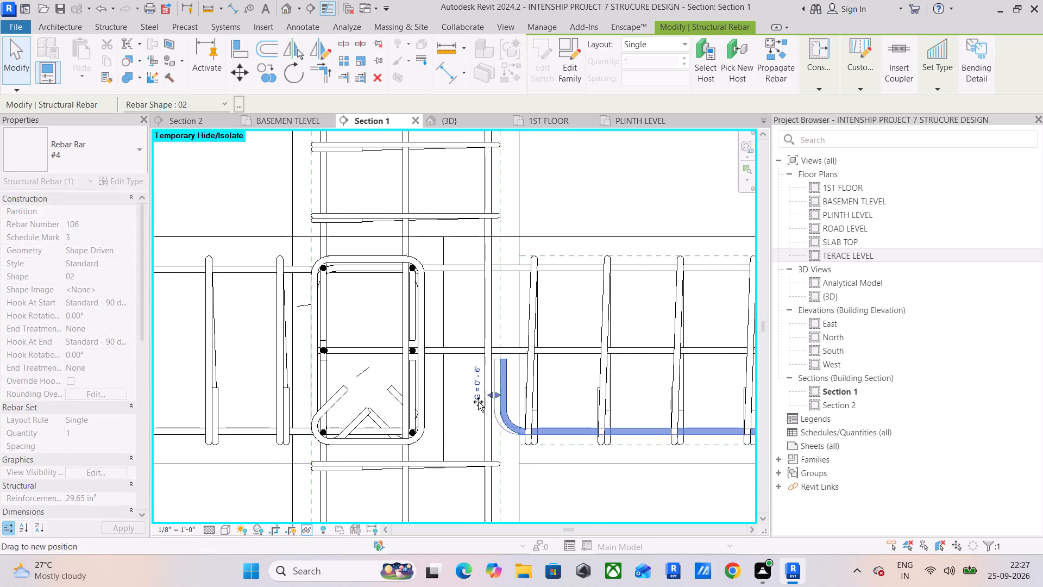
left_click_drag(478, 402, 316, 404)
scroll(316, 404, "up", 9)
left_click_drag(312, 371, 308, 373)
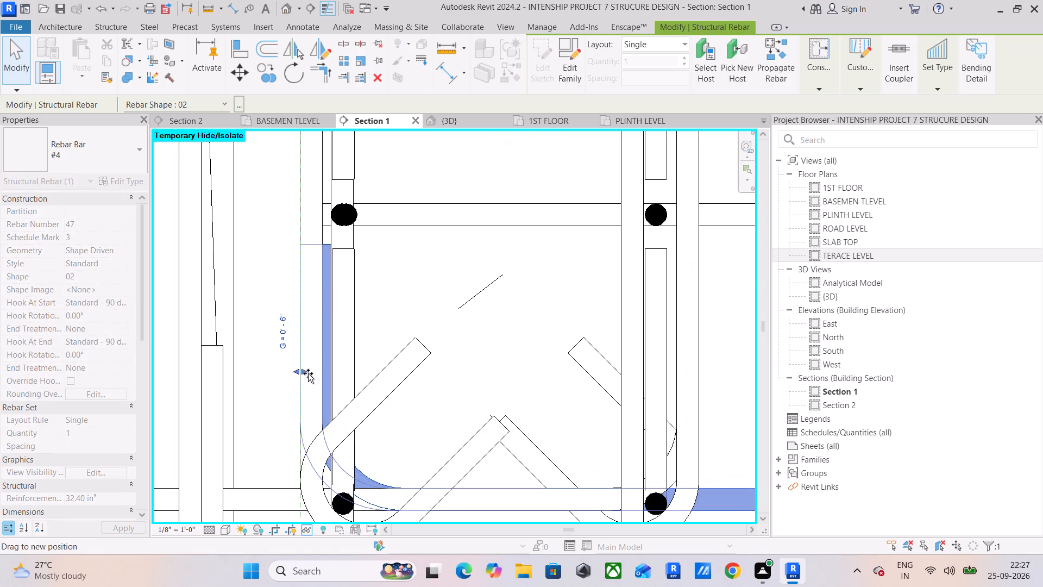
left_click_drag(308, 373, 306, 375)
scroll(292, 395, "down", 5)
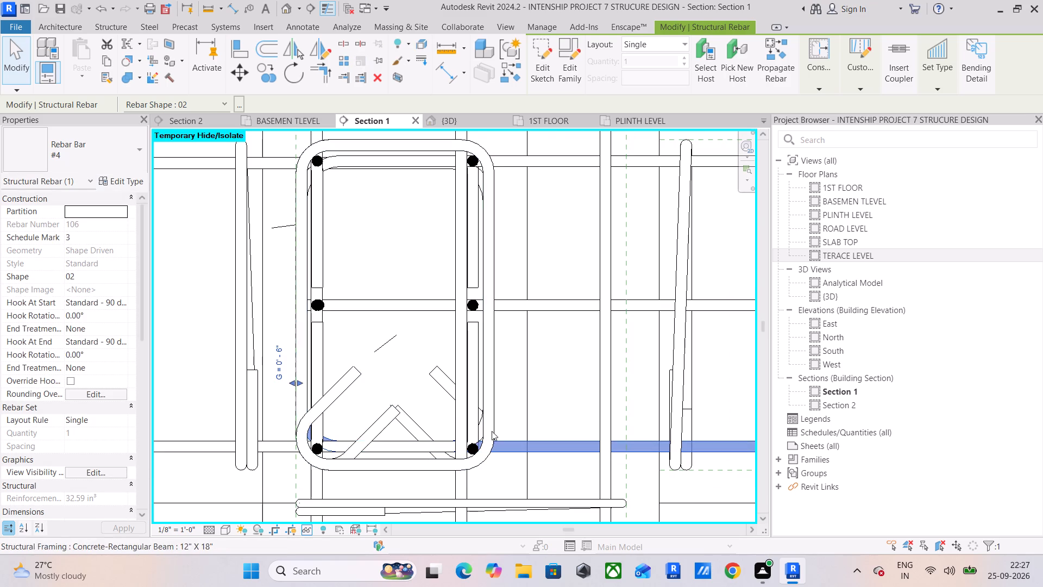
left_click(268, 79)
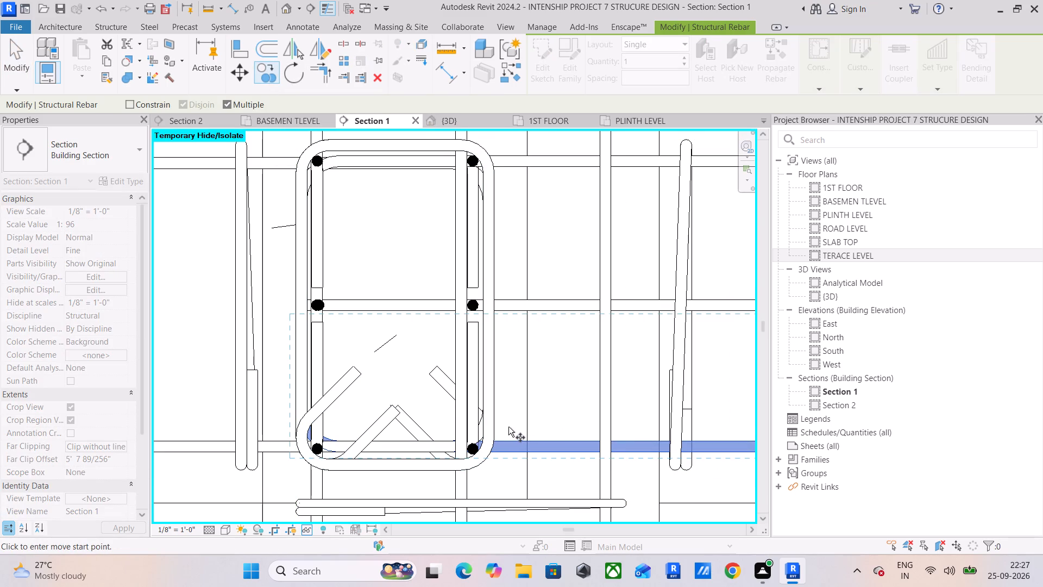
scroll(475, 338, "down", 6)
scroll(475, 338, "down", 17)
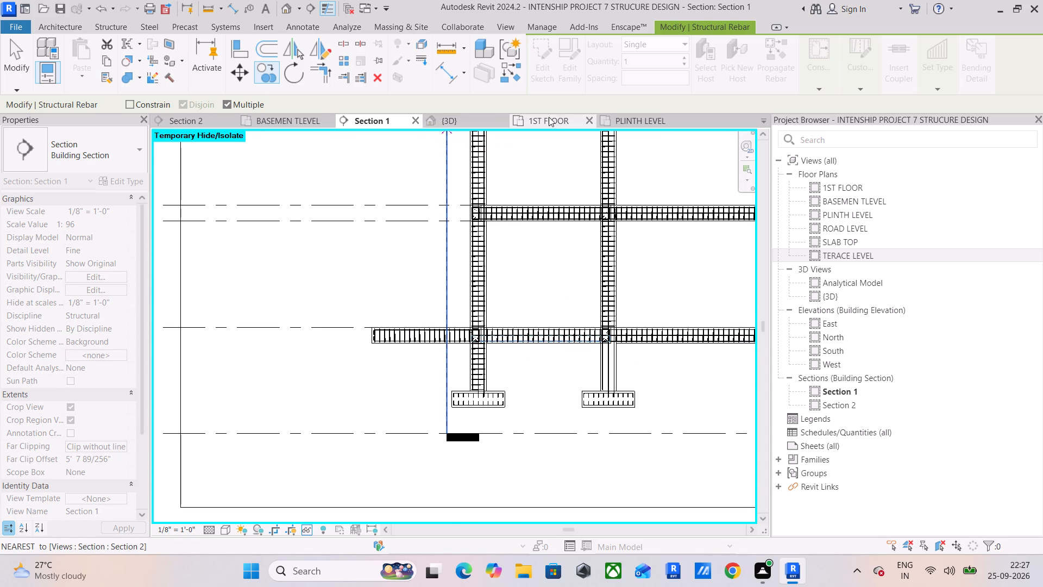
Compare the lowest beam's bottom reinforcement at the column joints in Section 2 and in Section 1.
left_click(189, 119)
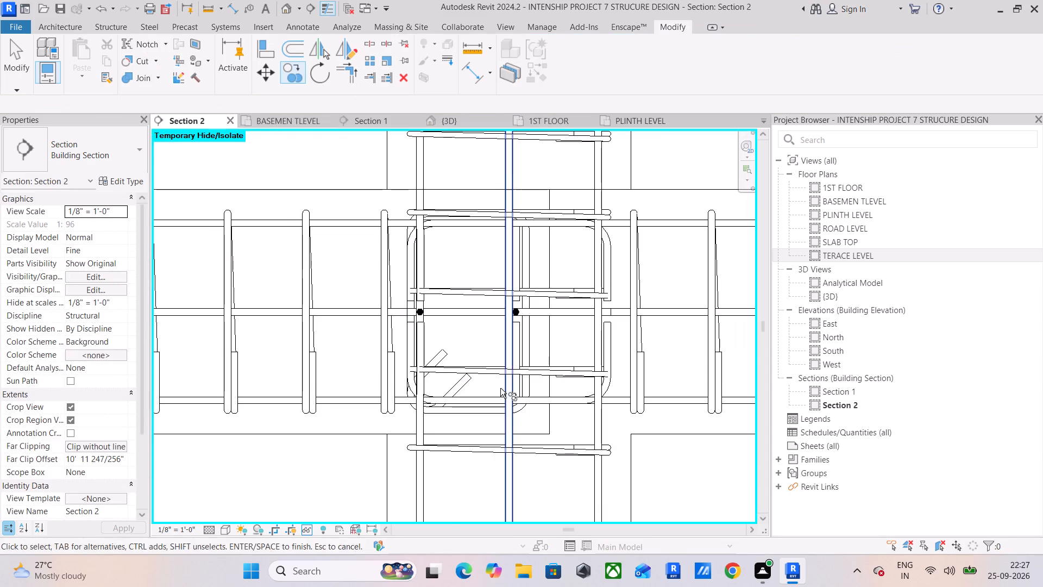
scroll(564, 376, "down", 6)
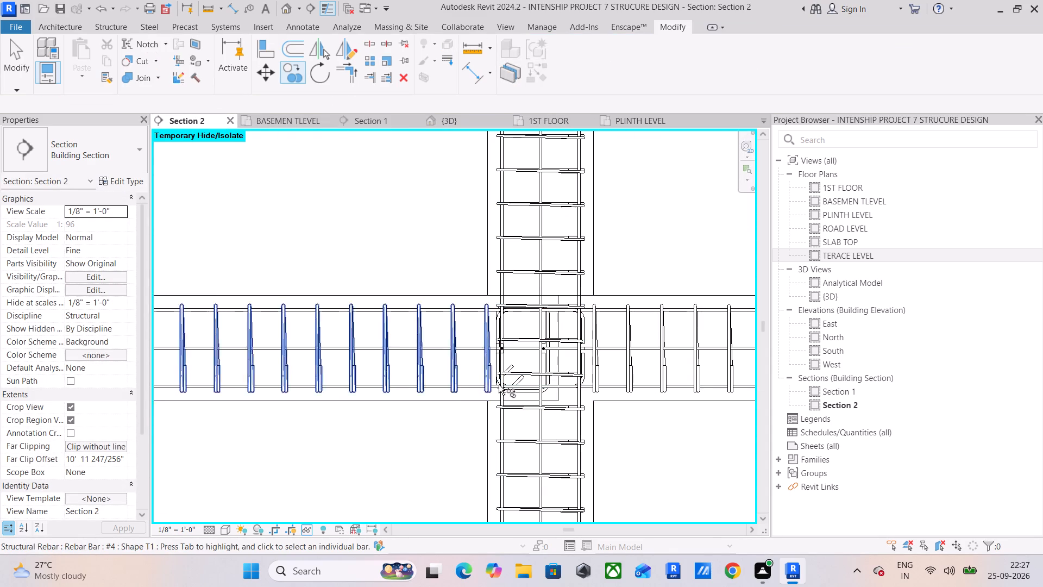
scroll(501, 385, "down", 12)
middle_click_drag(523, 288, 507, 184)
middle_click_drag(567, 492, 513, 245)
scroll(513, 245, "up", 1)
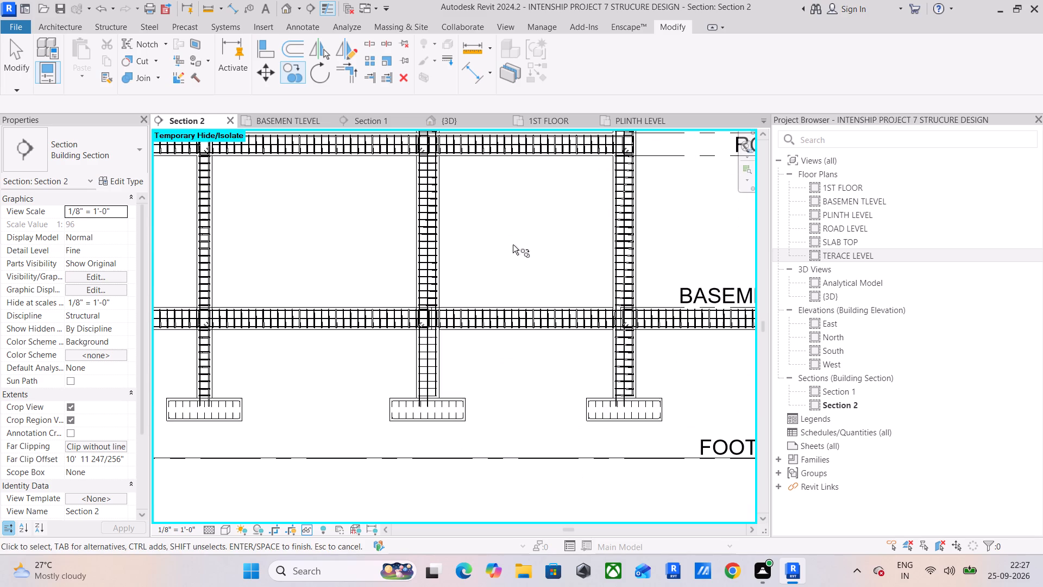
scroll(624, 307, "up", 13)
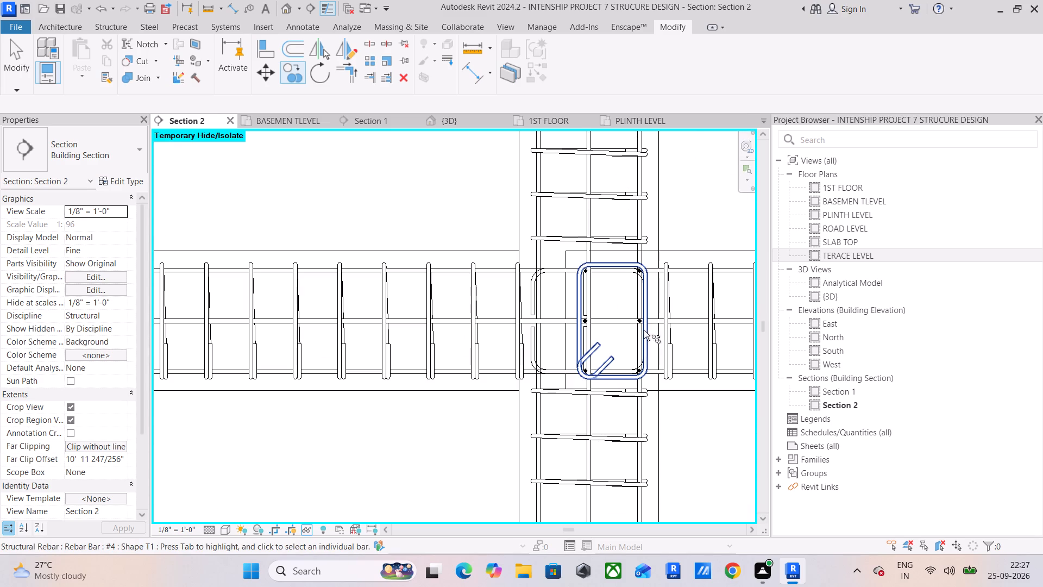
left_click(380, 121)
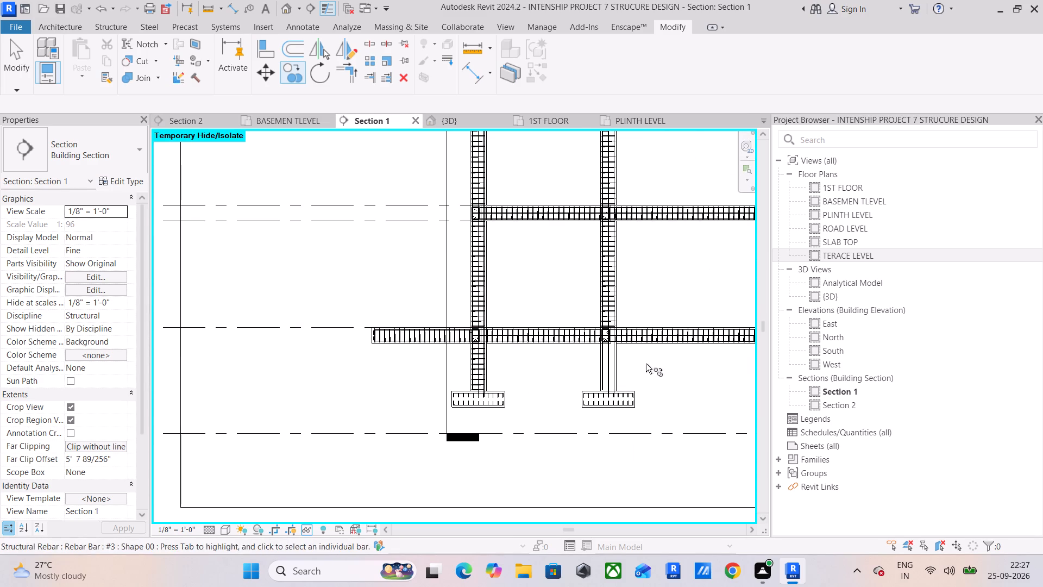
middle_click_drag(669, 345, 307, 344)
scroll(292, 329, "up", 5)
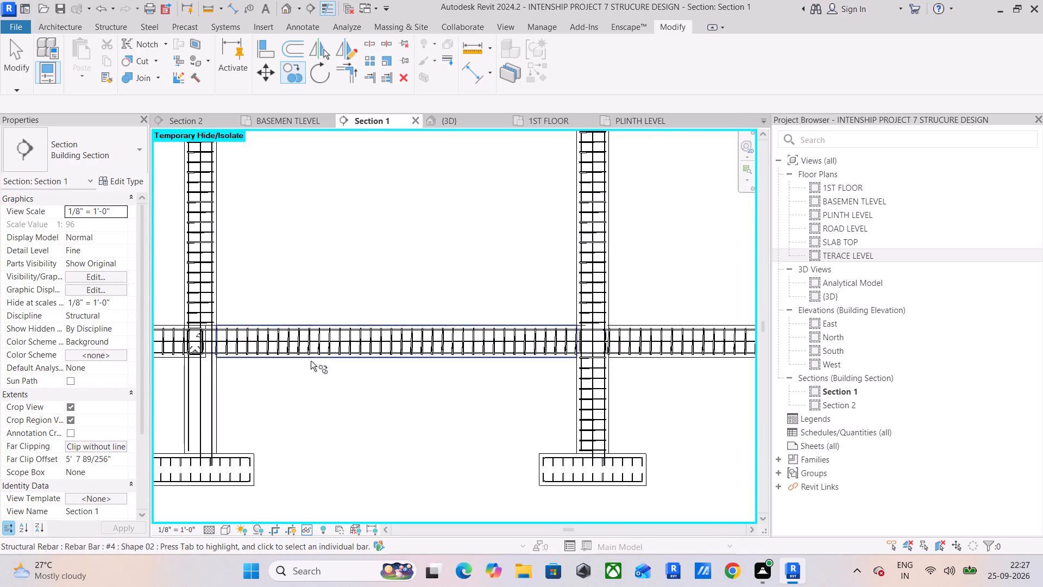
middle_click_drag(257, 362, 394, 362)
scroll(329, 341, "up", 10)
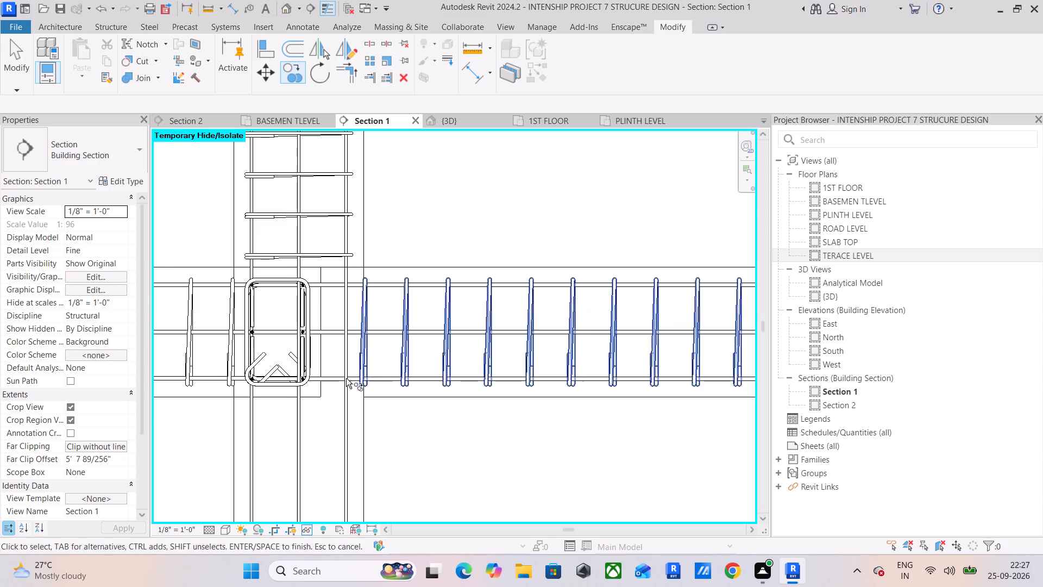
scroll(313, 377, "up", 3)
key("Escape")
key("Escape")
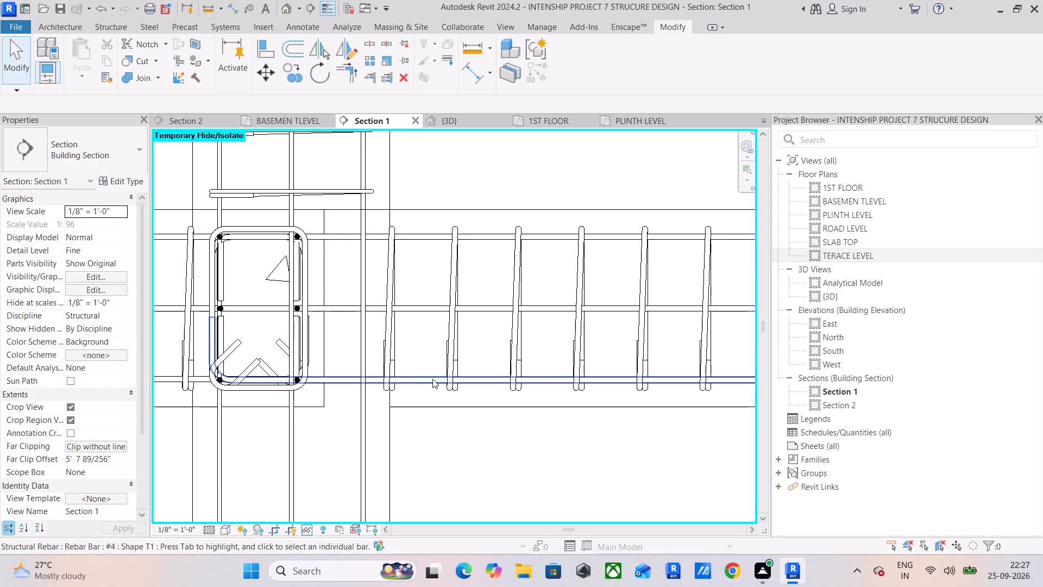
Select the #4 bottom bar beyond the second column in Section 1 and trace its location in Section 2 and the BASEMEN TLEVEL plan.
left_click(432, 379)
scroll(430, 379, "down", 10)
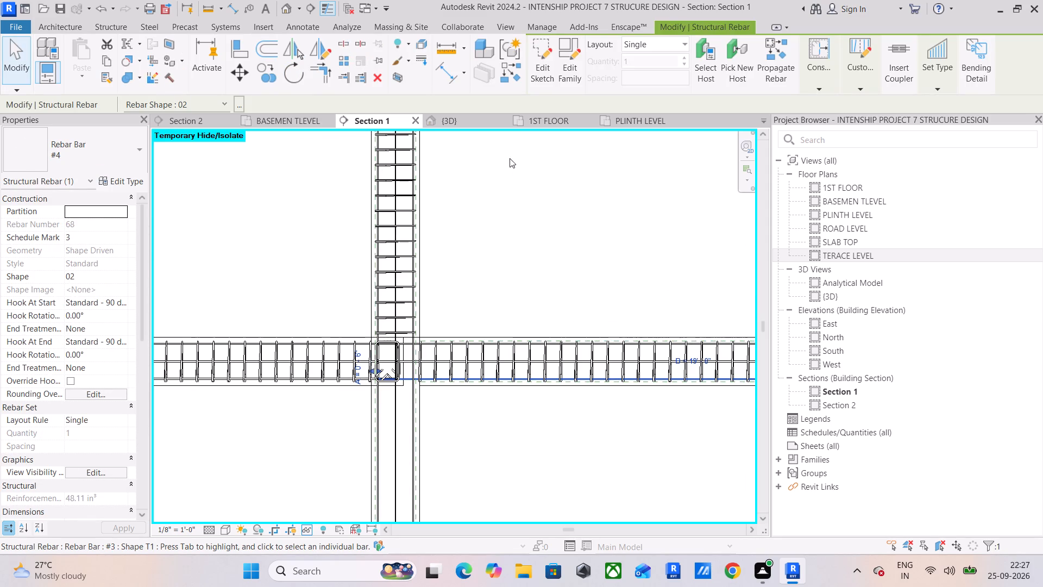
left_click(214, 121)
scroll(408, 363, "down", 6)
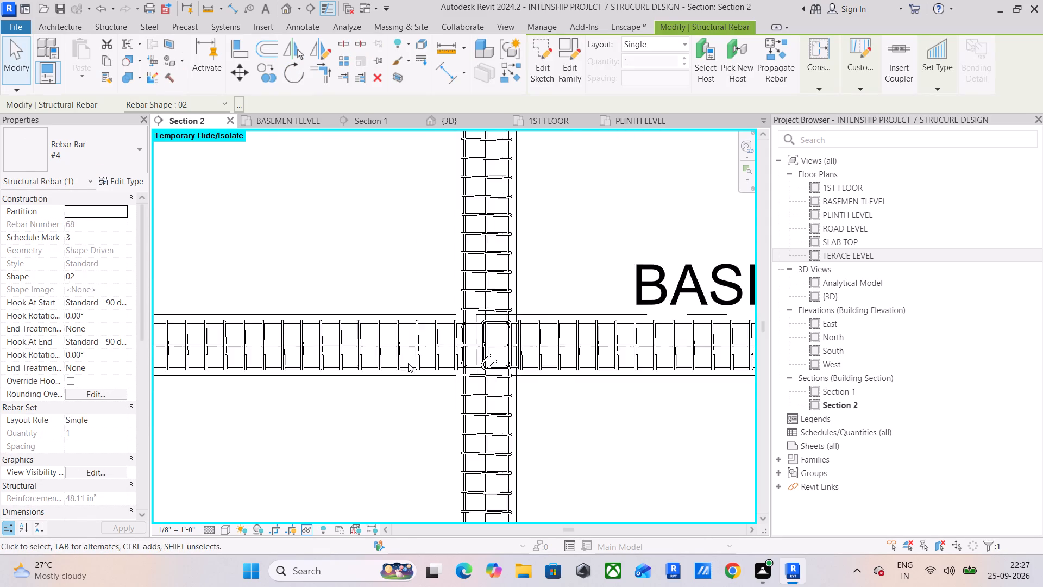
scroll(408, 363, "down", 11)
middle_click_drag(436, 377, 595, 366)
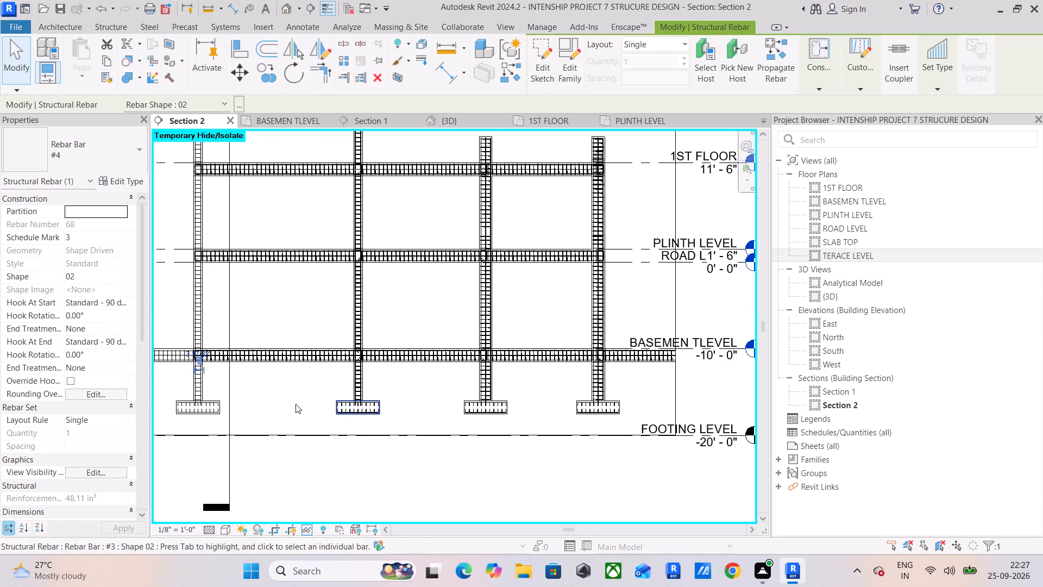
middle_click_drag(261, 398, 433, 394)
scroll(345, 350, "up", 20)
scroll(364, 364, "up", 5)
scroll(430, 374, "down", 12)
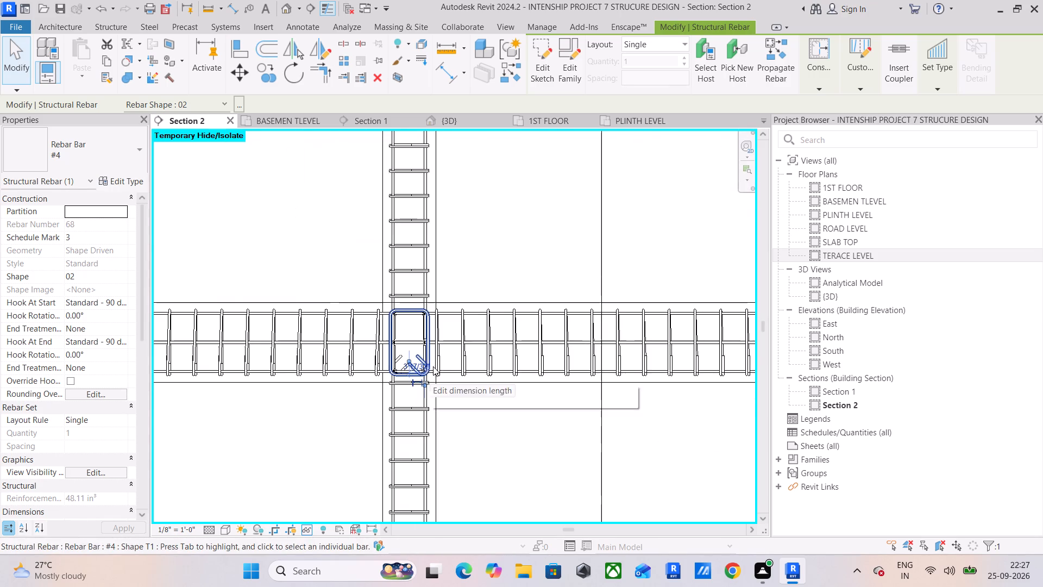
left_click(303, 120)
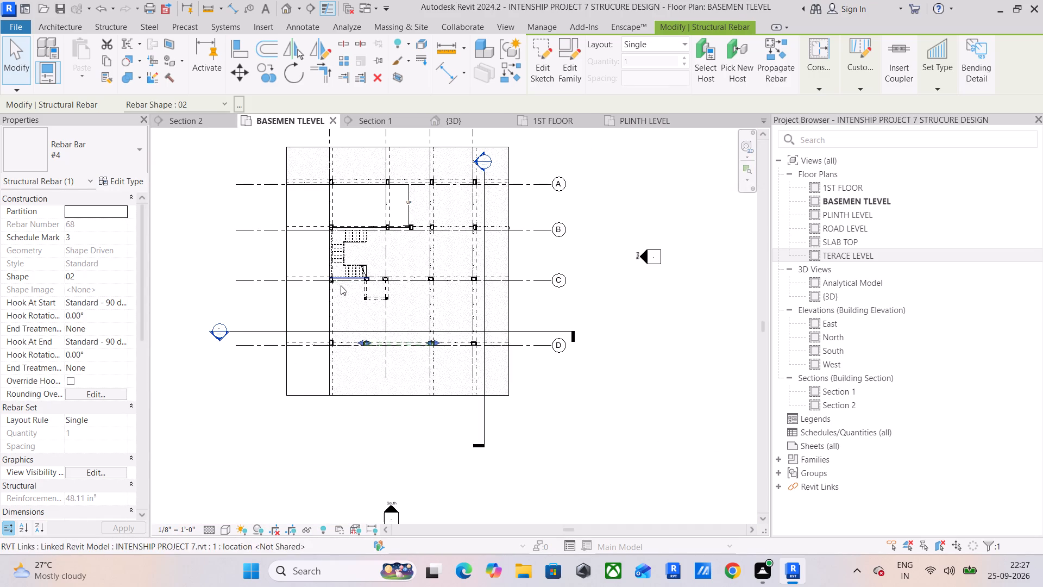
scroll(362, 360, "up", 5)
scroll(424, 354, "up", 5)
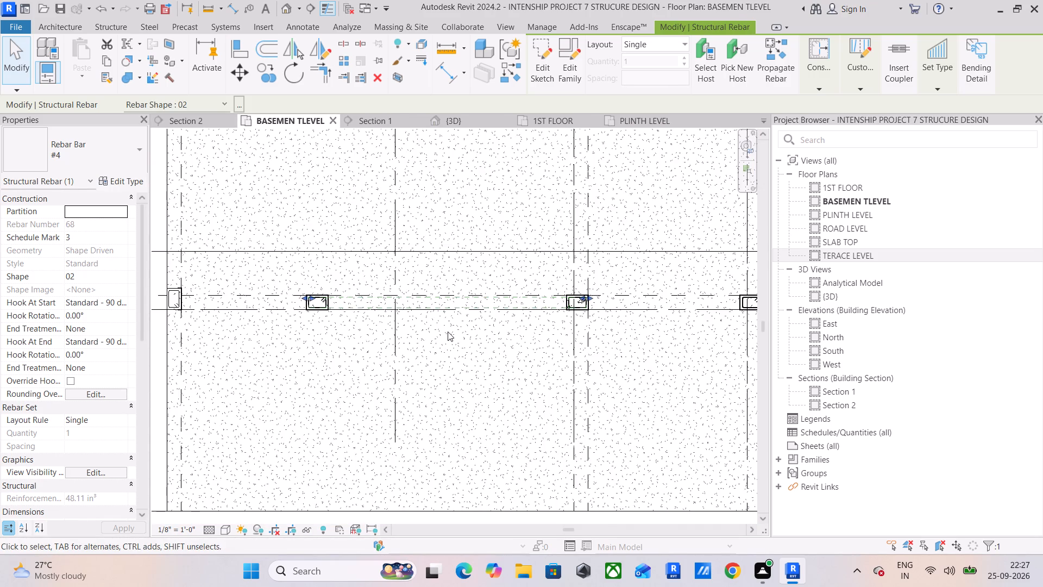
scroll(448, 332, "down", 10)
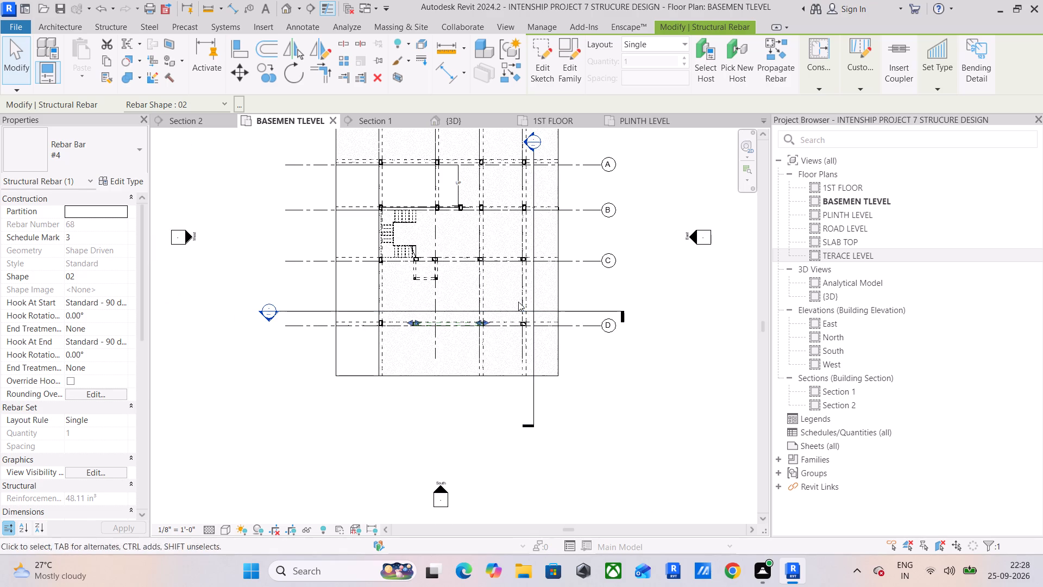
Move the Section 2 line in the BASEMEN TLEVEL plan to between the last two columns on grid D and open Section 2.
left_click_drag(531, 293, 485, 291)
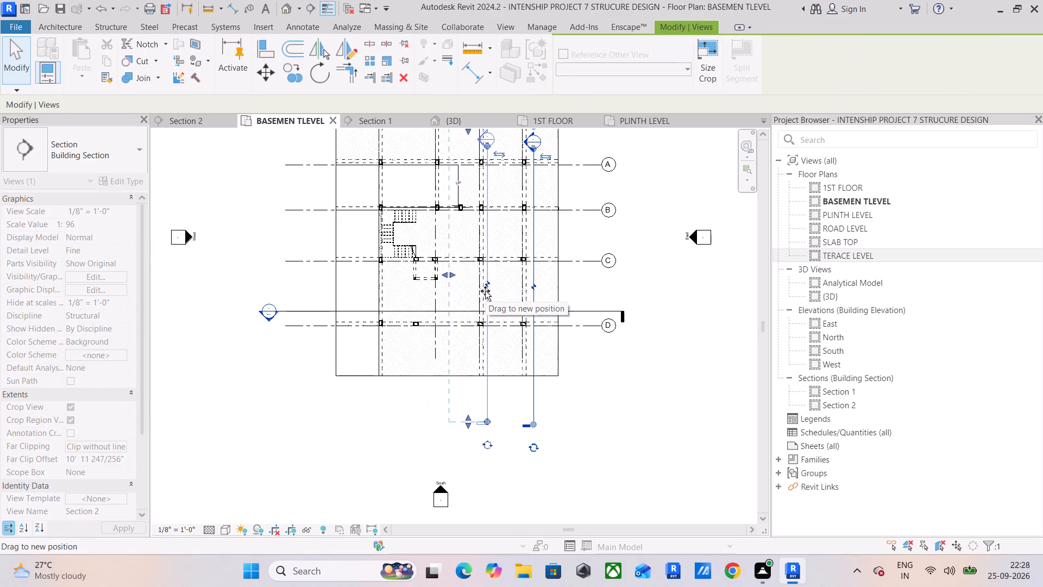
left_click_drag(485, 291, 493, 290)
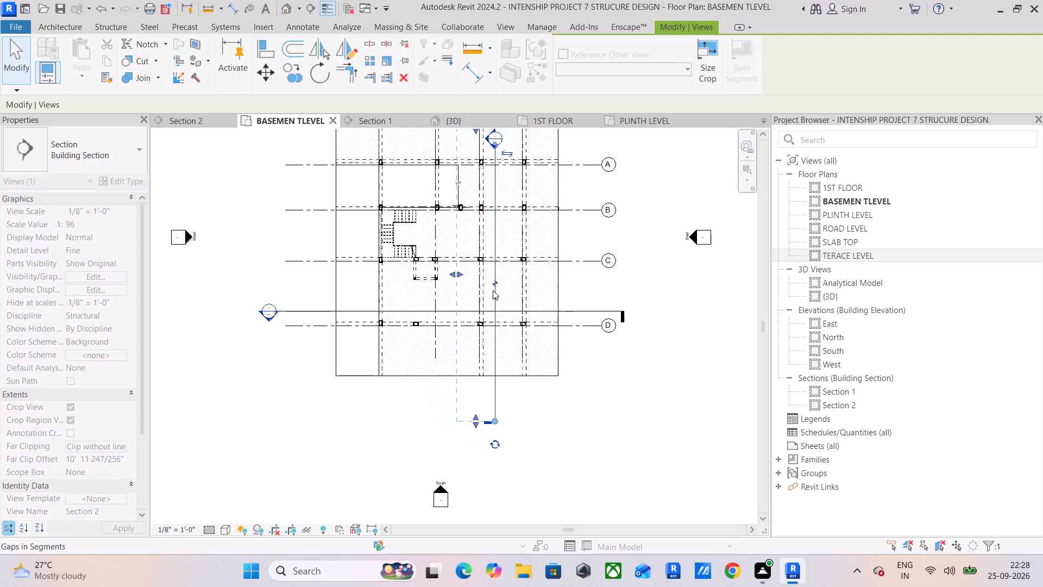
left_click(195, 114)
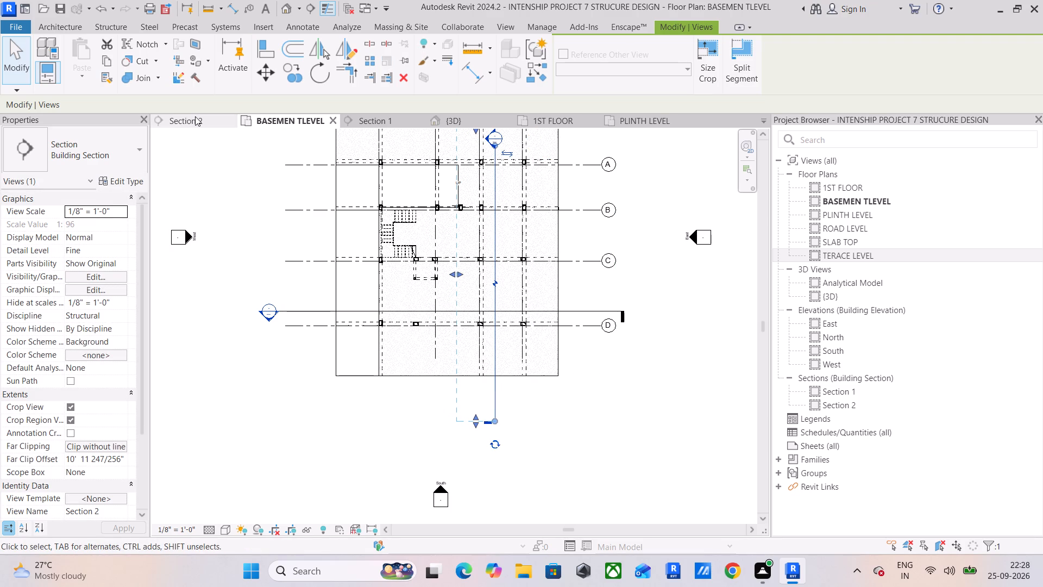
left_click(195, 116)
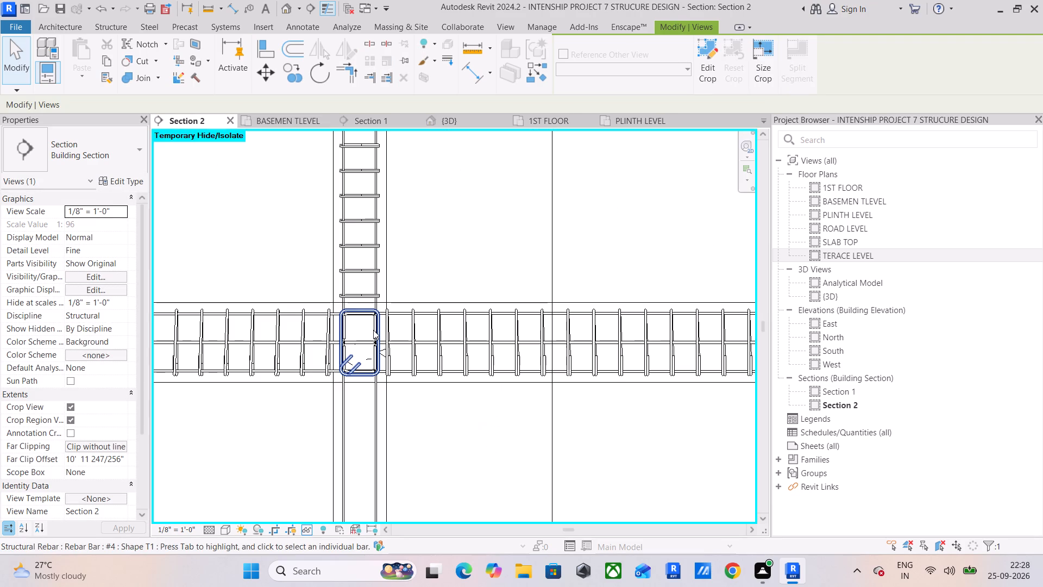
left_click(474, 220)
Select the #4 bottom bar beyond the column in Section 1 and examine its hook position inside the stirrup in Section 2.
left_click(396, 120)
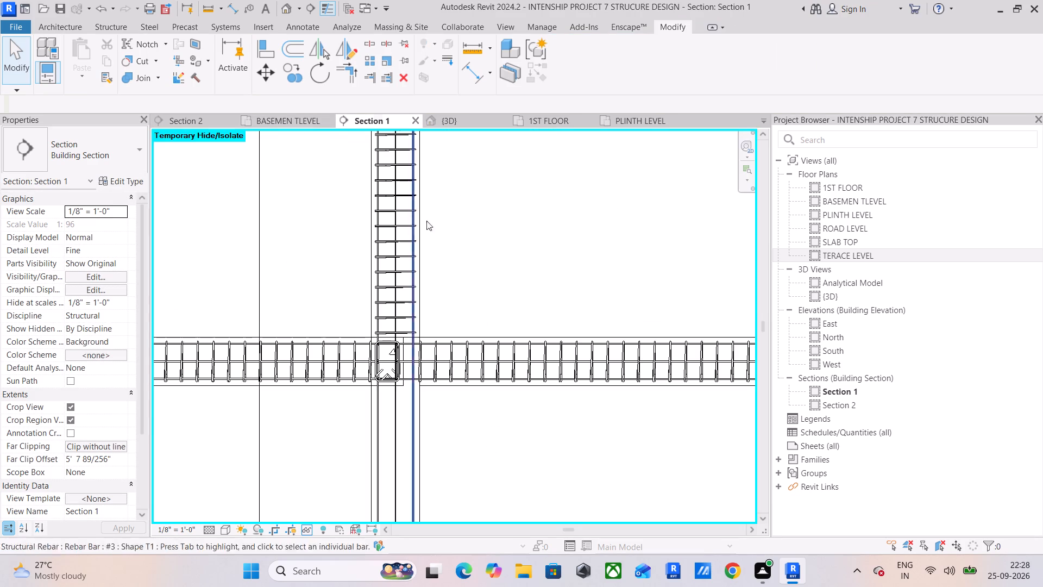
scroll(478, 390, "up", 5)
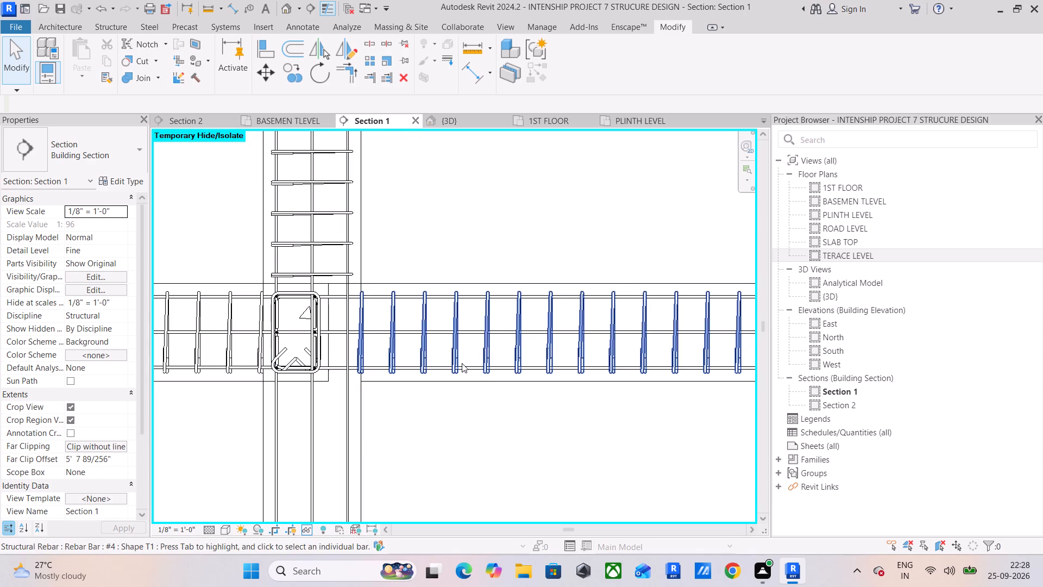
left_click(467, 370)
scroll(447, 322, "down", 5)
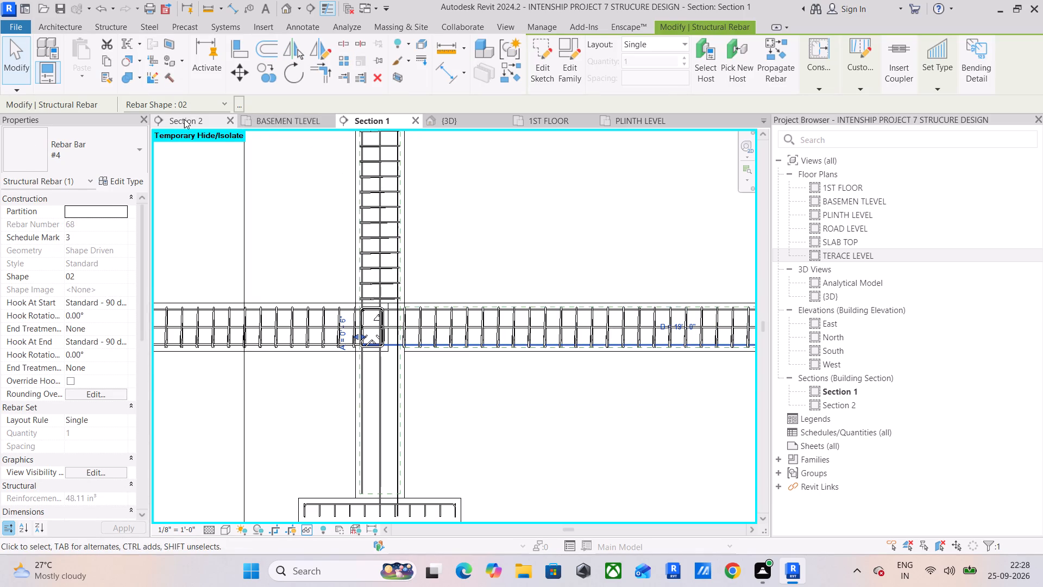
left_click(184, 119)
scroll(372, 372, "up", 11)
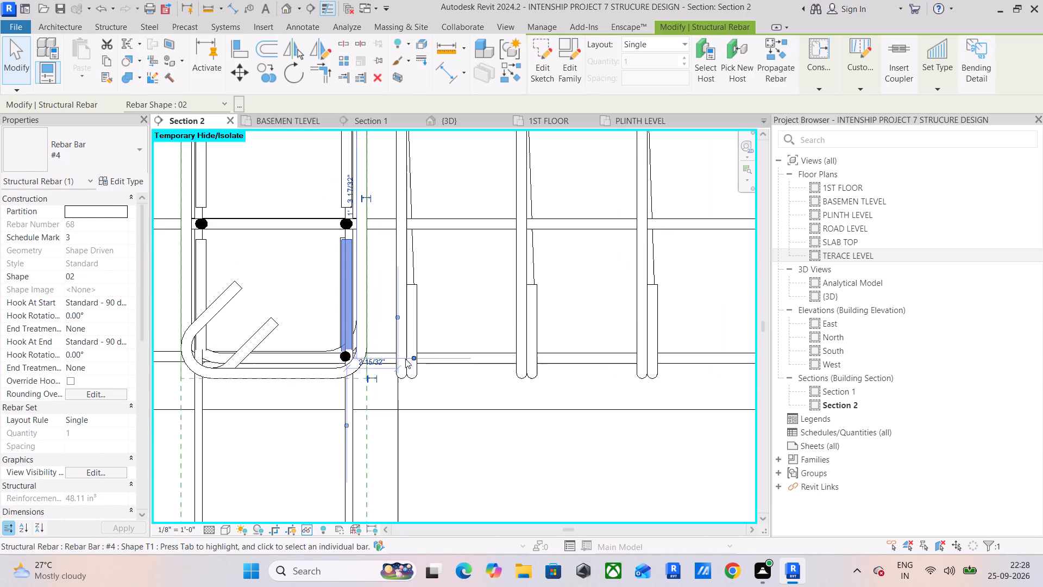
scroll(370, 342, "up", 1)
middle_click_drag(370, 342, 426, 343)
scroll(397, 355, "up", 5)
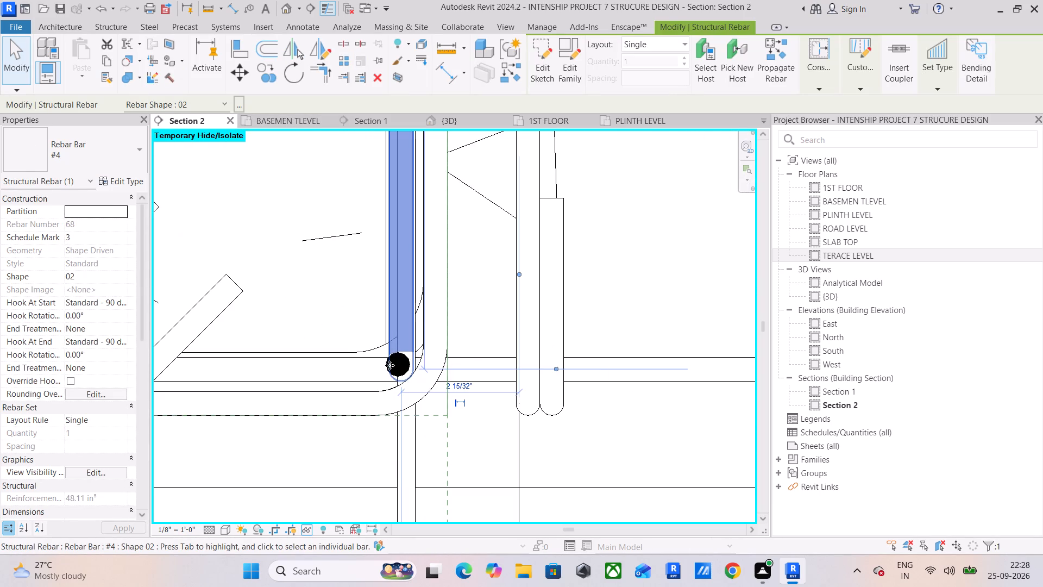
scroll(388, 367, "down", 5)
middle_click_drag(387, 367, 487, 379)
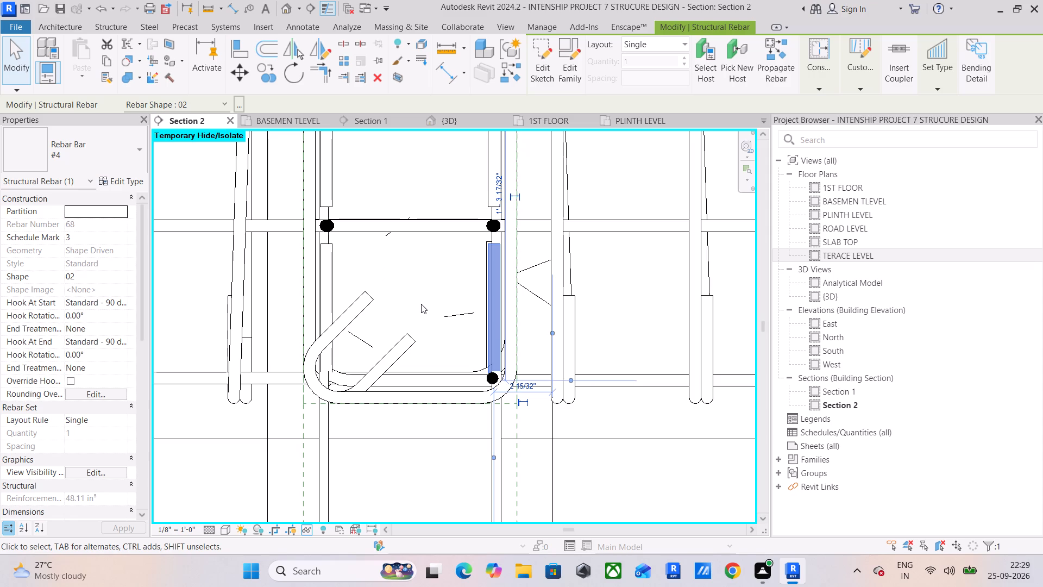
scroll(439, 240, "up", 5)
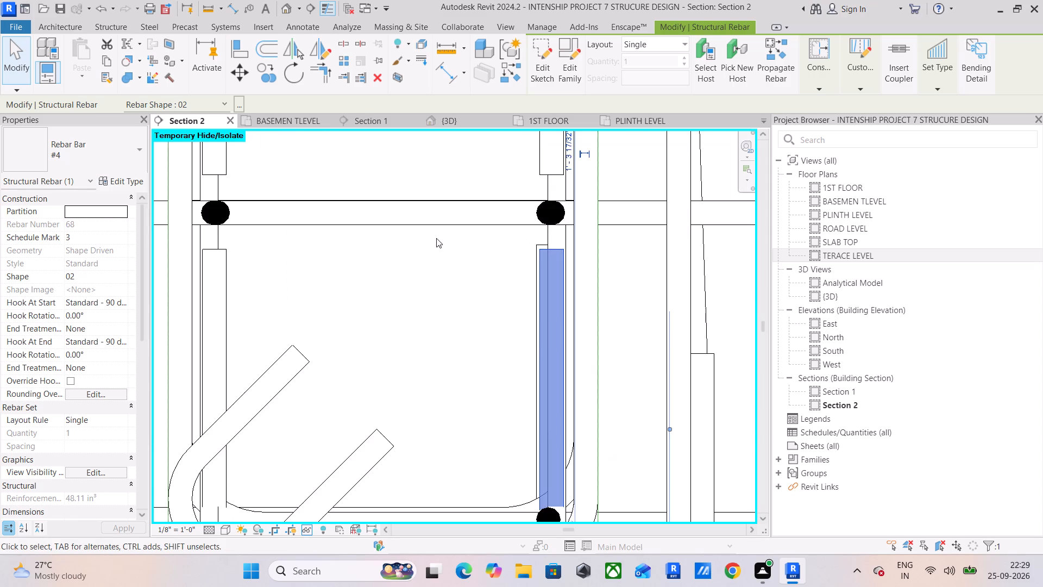
scroll(529, 239, "up", 9)
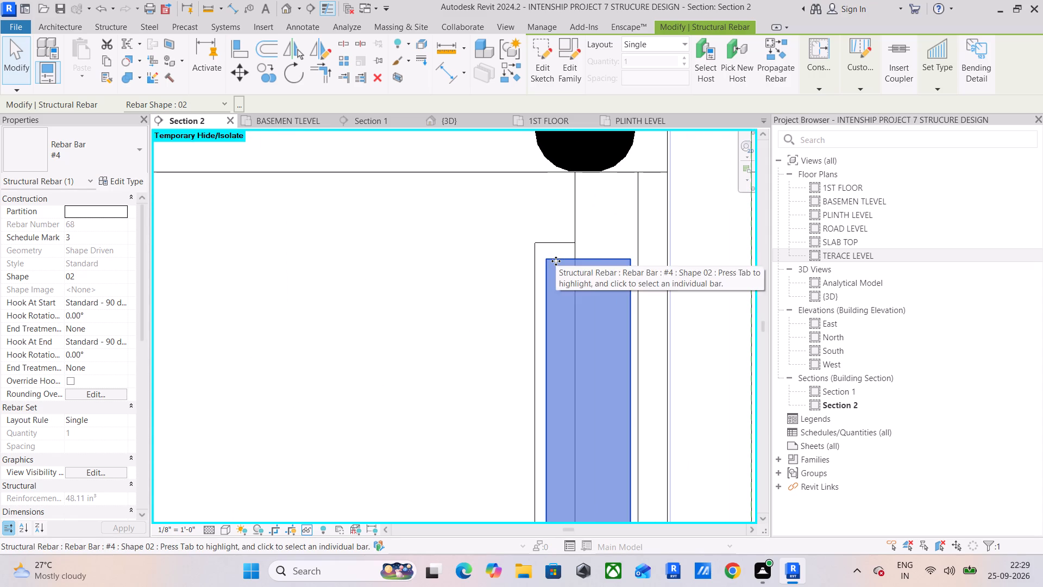
scroll(512, 261, "down", 10)
middle_click_drag(541, 264, 617, 217)
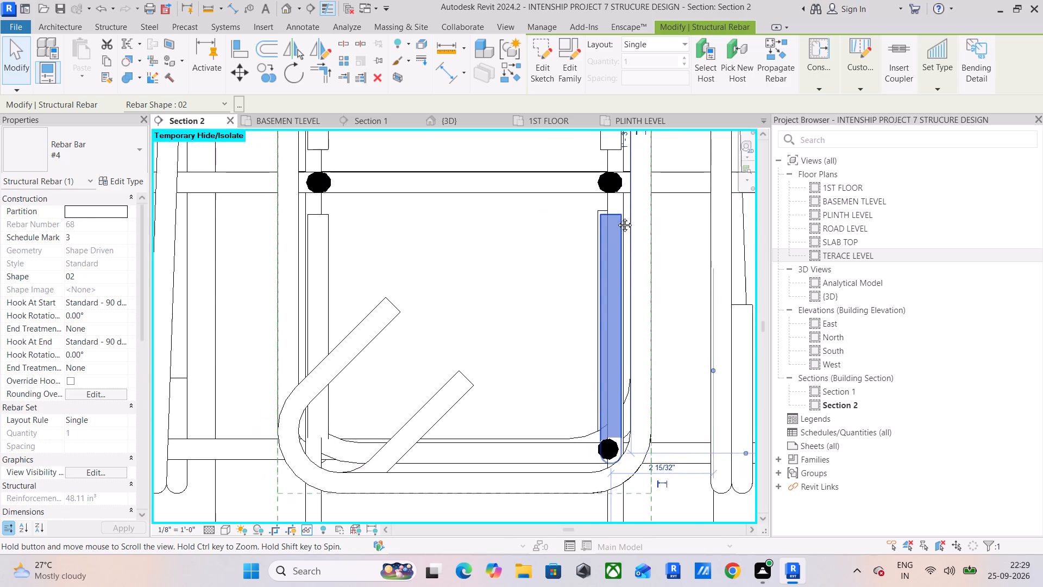
middle_click_drag(617, 217, 592, 222)
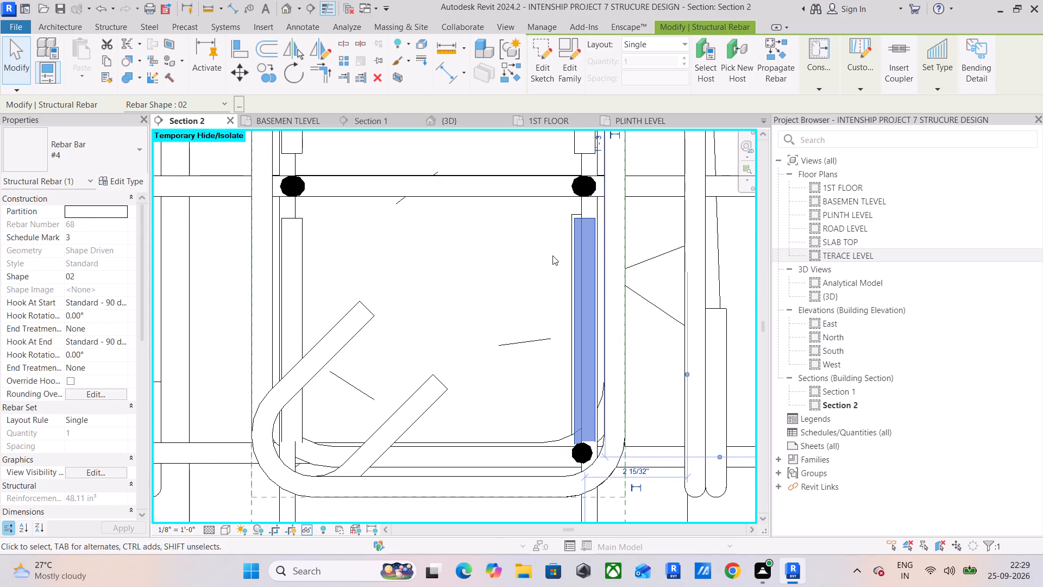
Shift the selected #4 bottom bar inward from the stirrup's side and align its hook top with the adjacent #4 bar's hook.
left_click_drag(576, 260, 519, 265)
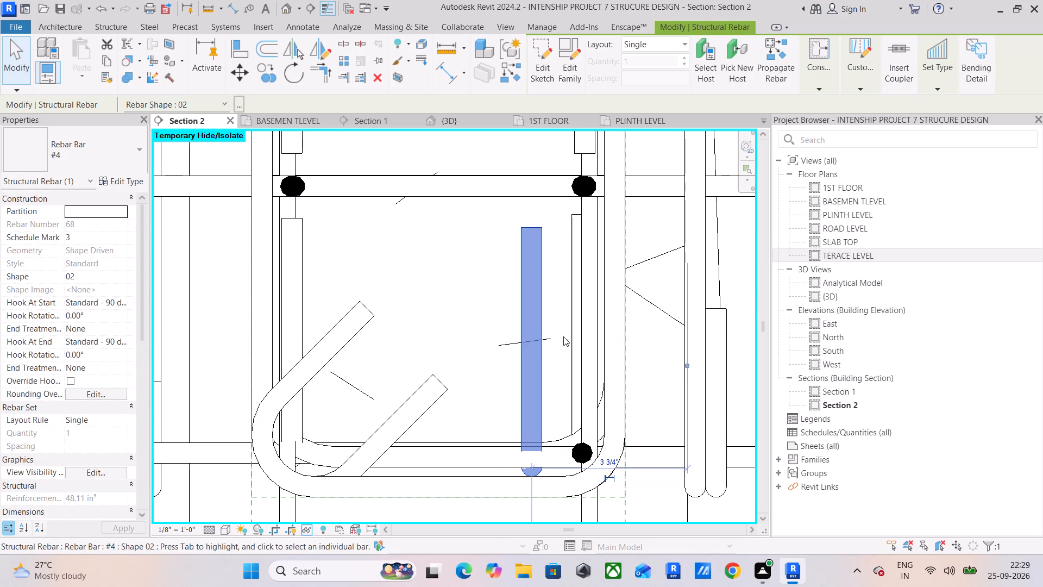
left_click(571, 370)
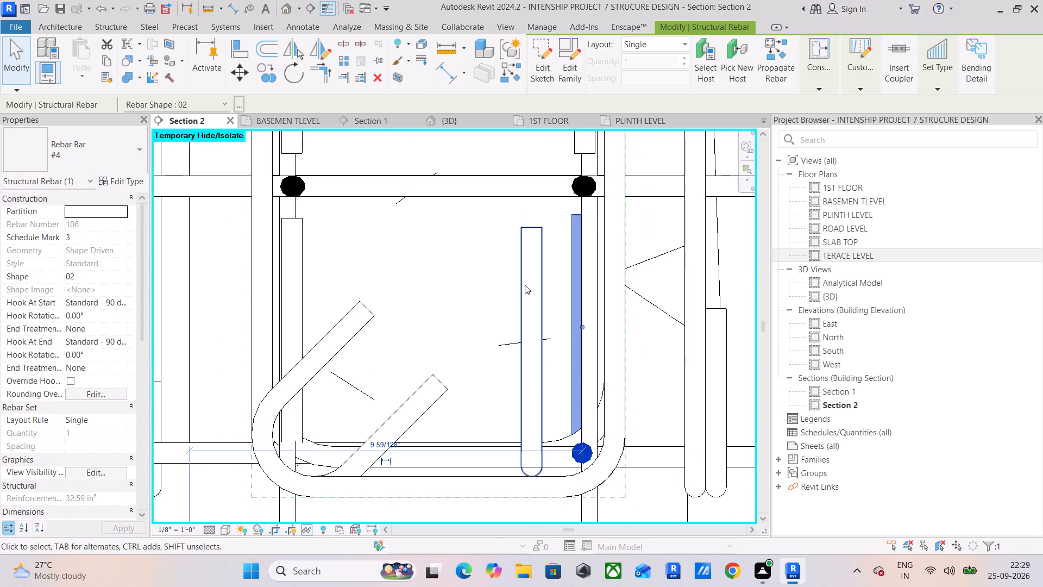
left_click(227, 48)
left_click(237, 48)
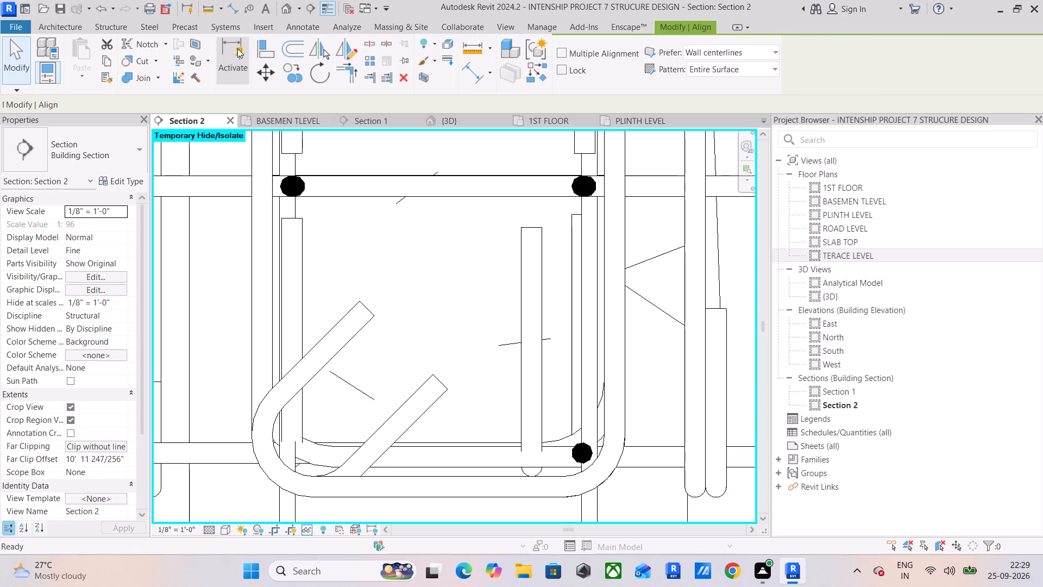
scroll(566, 190, "up", 4)
left_click(578, 232)
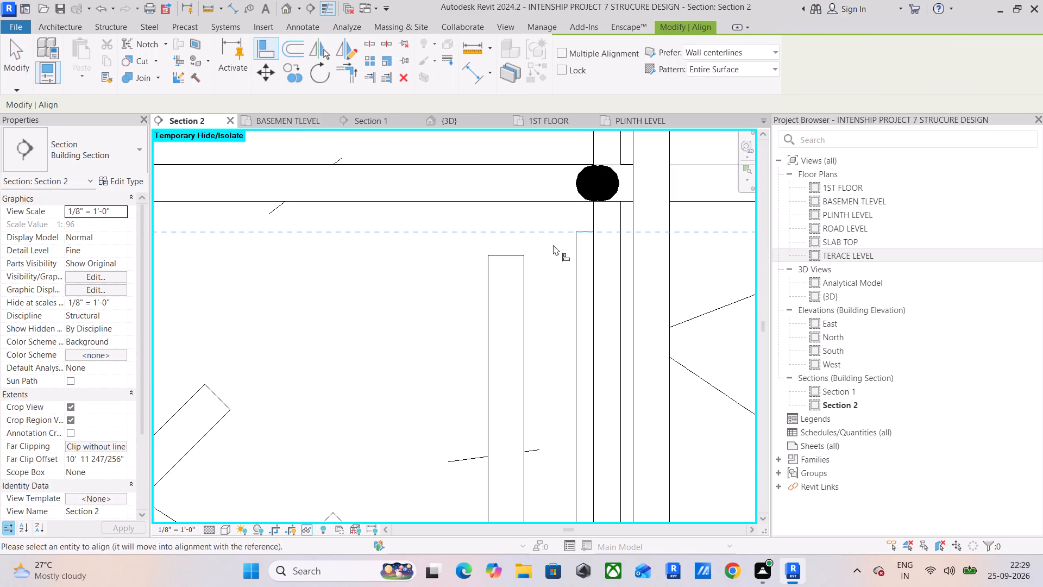
left_click(504, 258)
Align the shifted #4 bar's side face with the side face of the adjacent #4 bar's hook in Section 2.
scroll(580, 259, "down", 5)
scroll(587, 272, "up", 3)
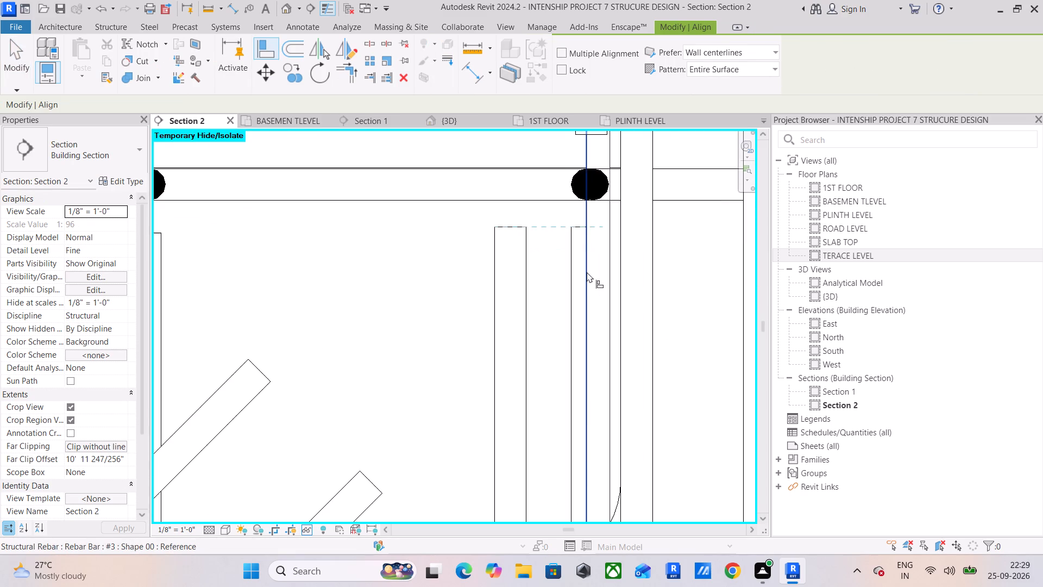
scroll(587, 272, "up", 2)
left_click(568, 263)
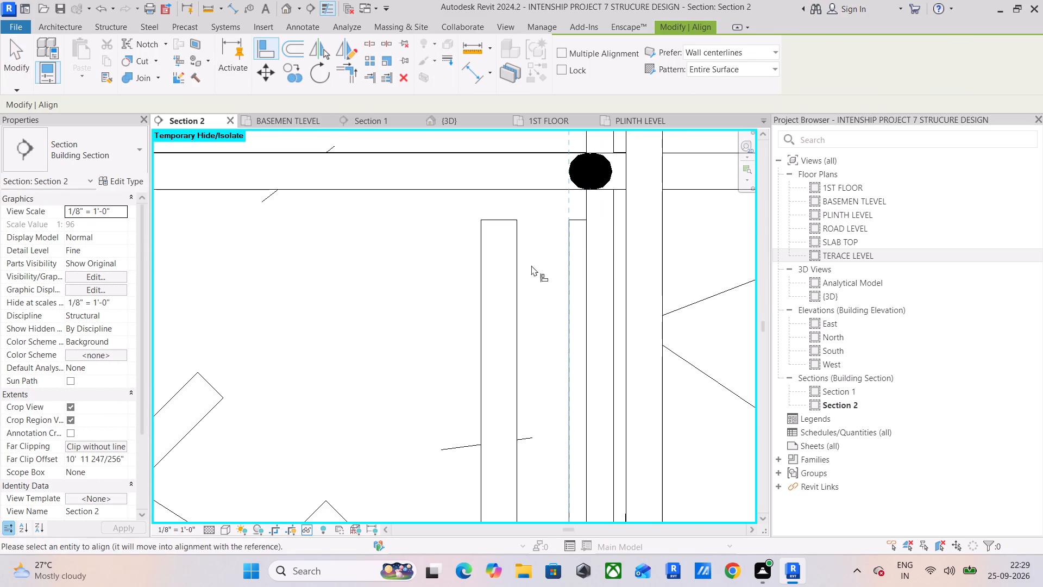
left_click(476, 284)
scroll(517, 307, "down", 5)
middle_click_drag(517, 307, 619, 291)
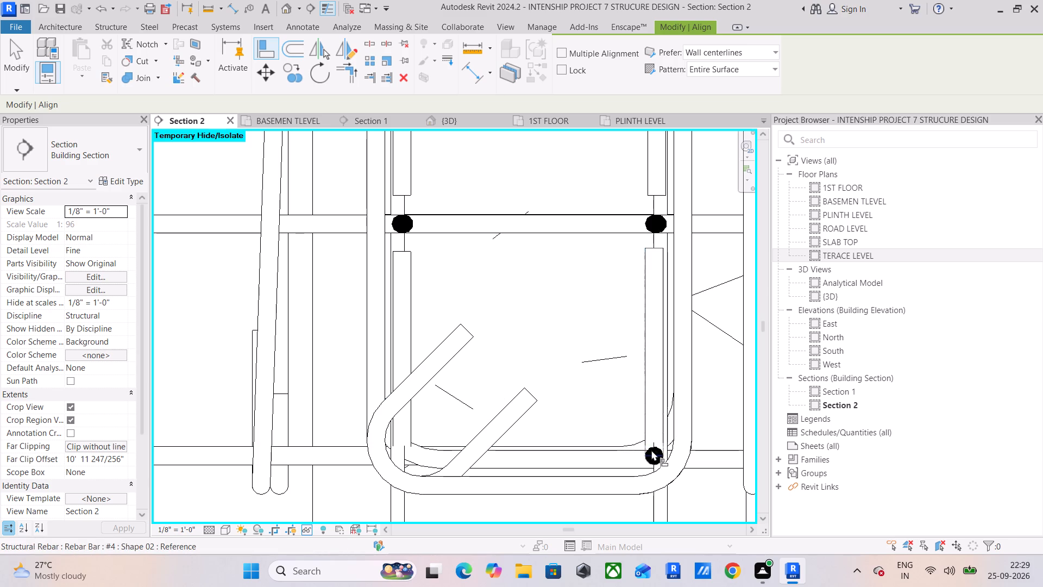
left_click(8, 63)
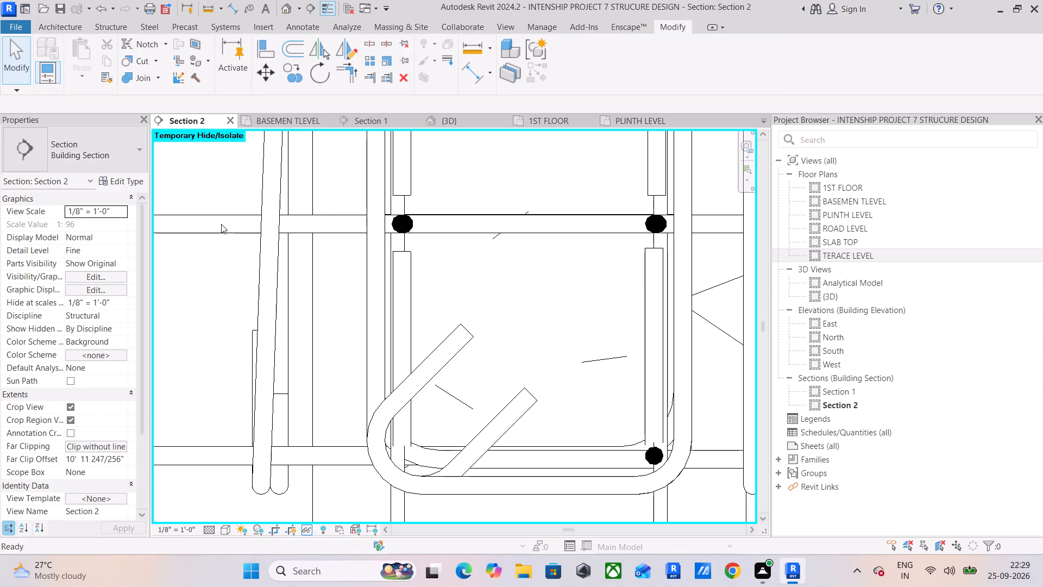
Align the lower face of the #4 bottom bar beyond the column in Section 1 with the overlapping #4 bar's lower face.
left_click(651, 451)
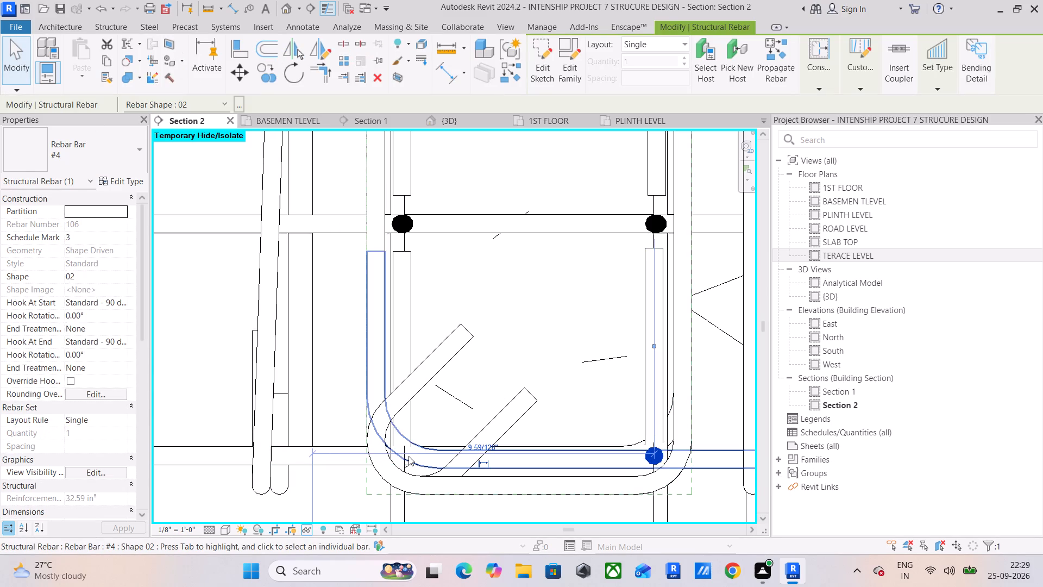
left_click(409, 428)
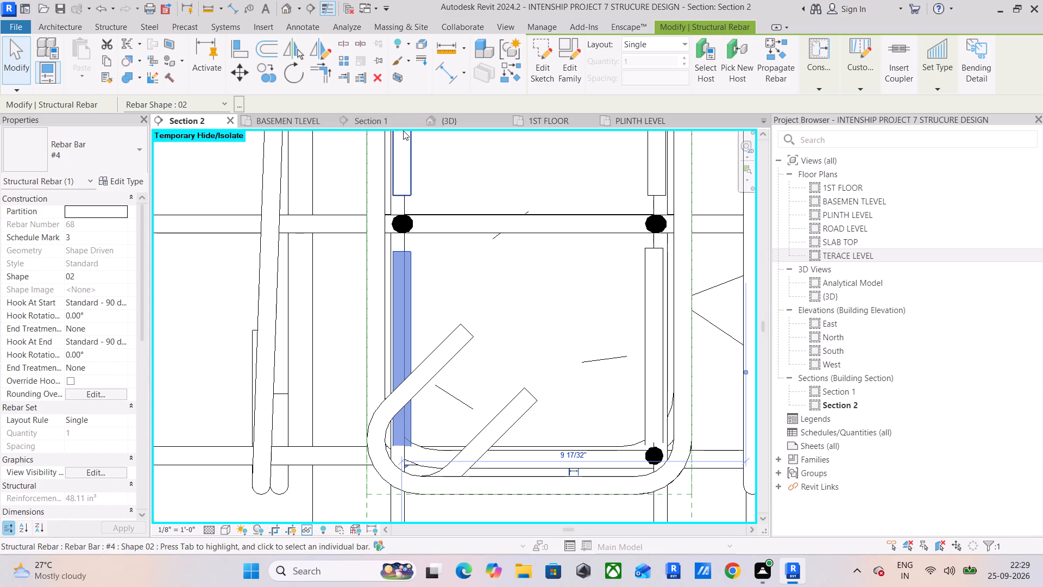
left_click(387, 124)
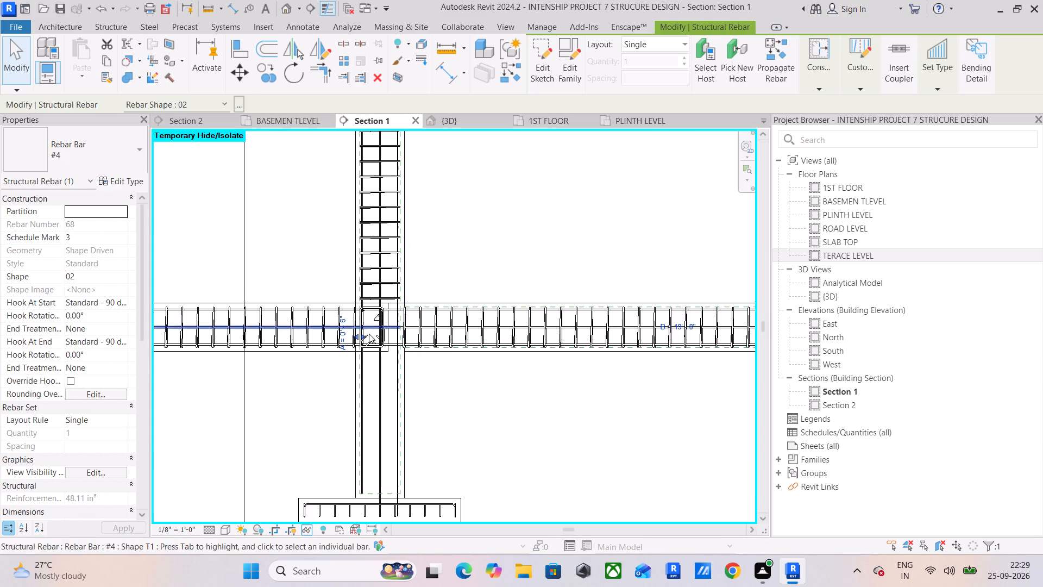
scroll(344, 346, "up", 6)
scroll(424, 327, "up", 6)
scroll(350, 319, "up", 6)
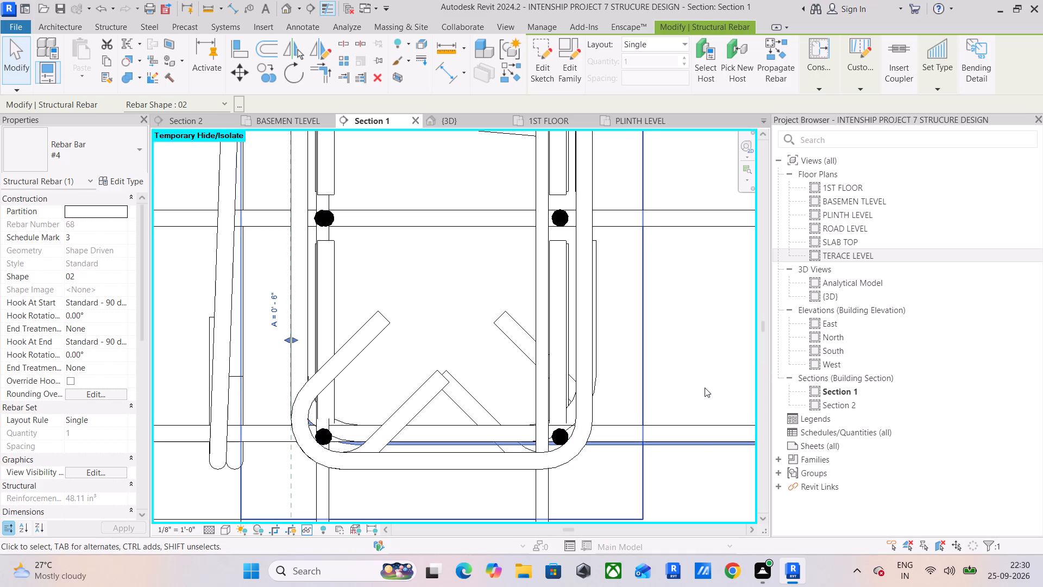
middle_click_drag(639, 387, 445, 313)
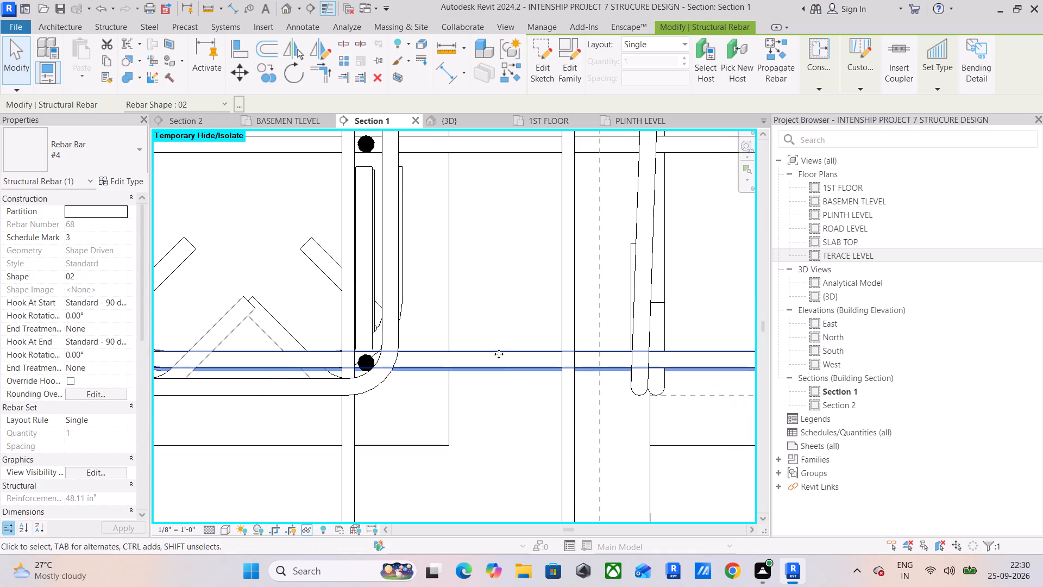
scroll(483, 324, "up", 5)
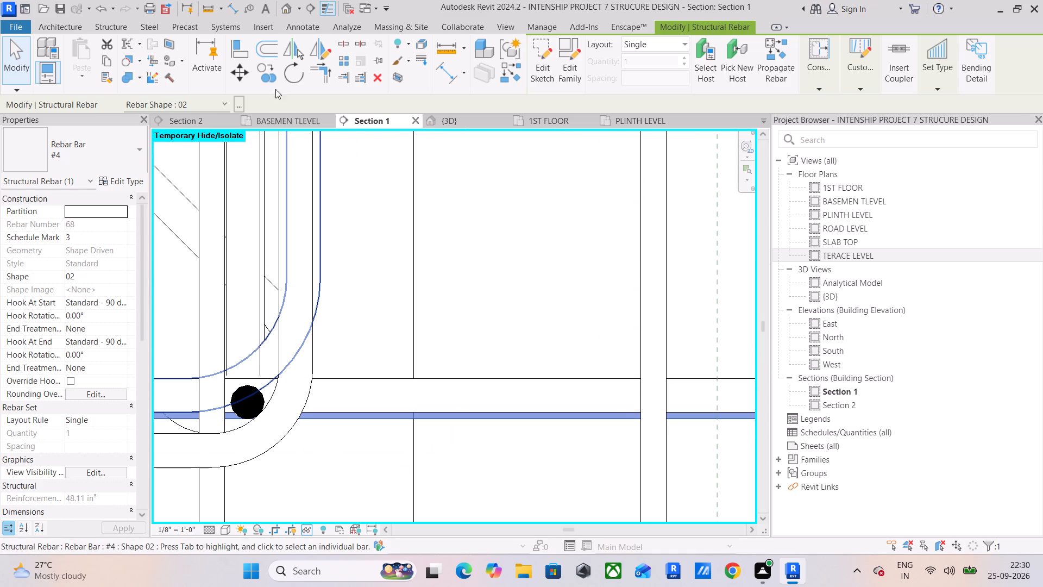
left_click(235, 48)
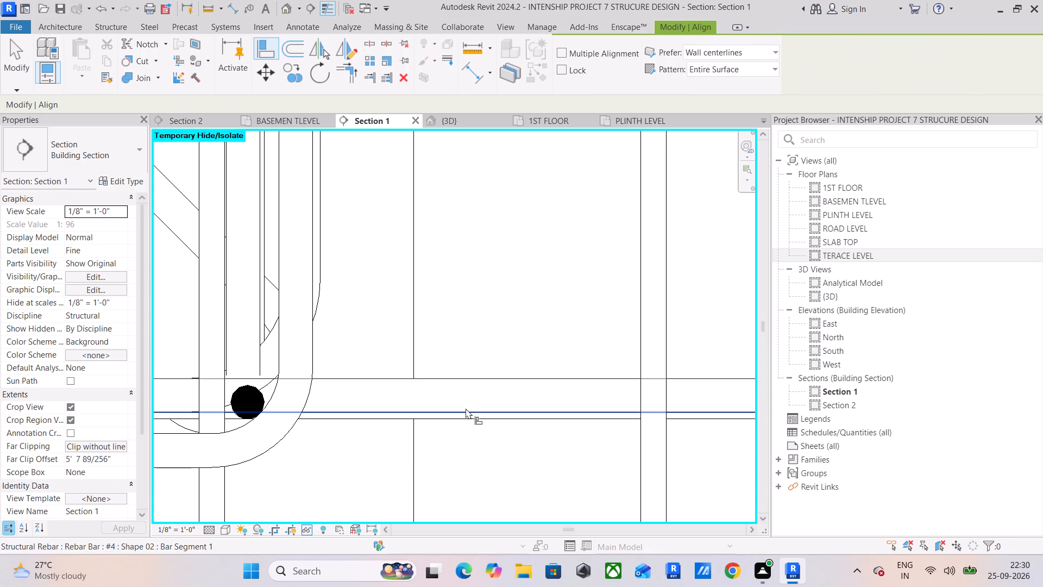
left_click(466, 408)
left_click(467, 416)
scroll(472, 396, "down", 5)
middle_click_drag(416, 371, 640, 336)
key("Escape")
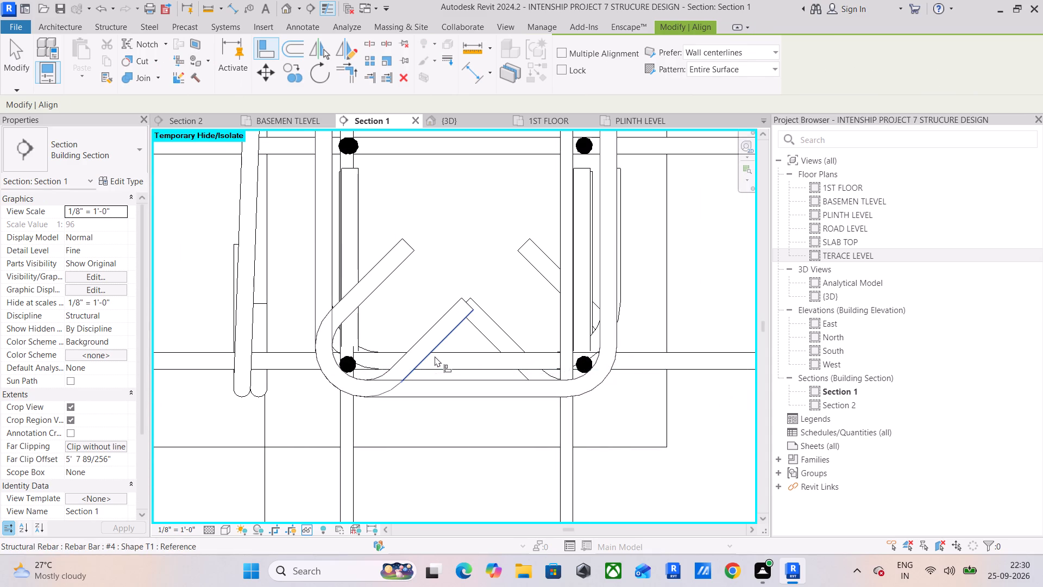
key("Escape")
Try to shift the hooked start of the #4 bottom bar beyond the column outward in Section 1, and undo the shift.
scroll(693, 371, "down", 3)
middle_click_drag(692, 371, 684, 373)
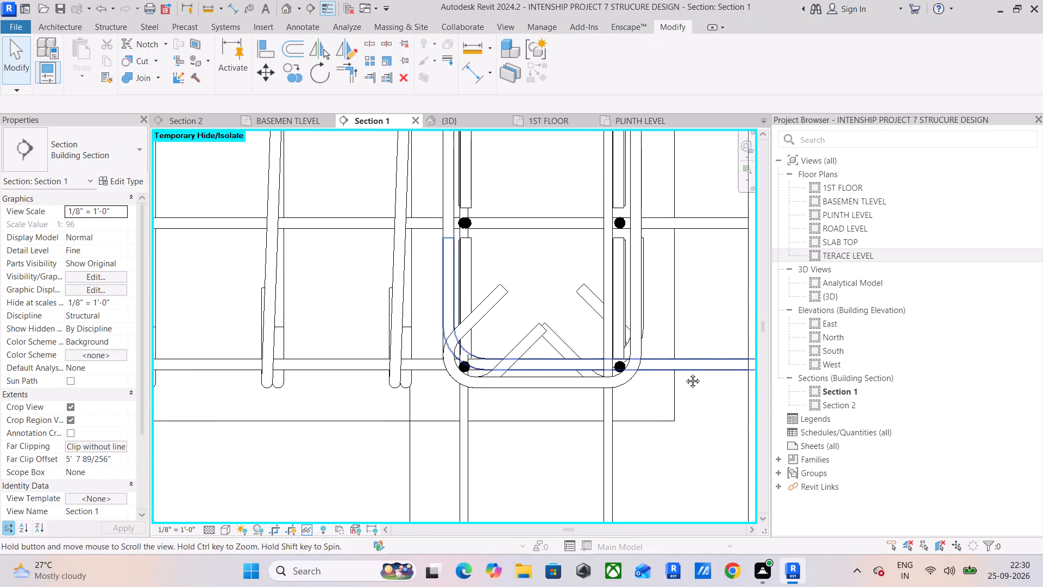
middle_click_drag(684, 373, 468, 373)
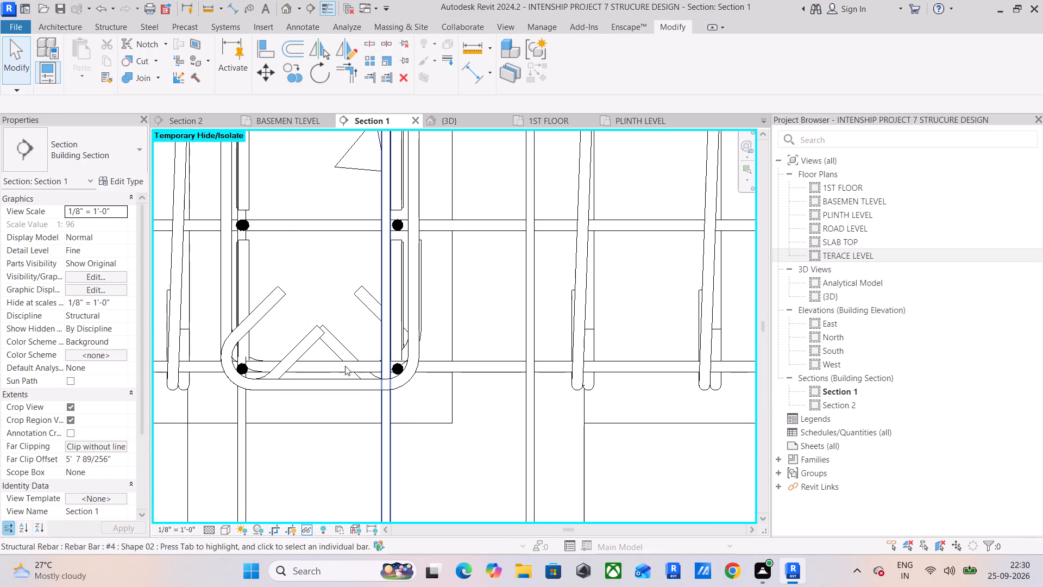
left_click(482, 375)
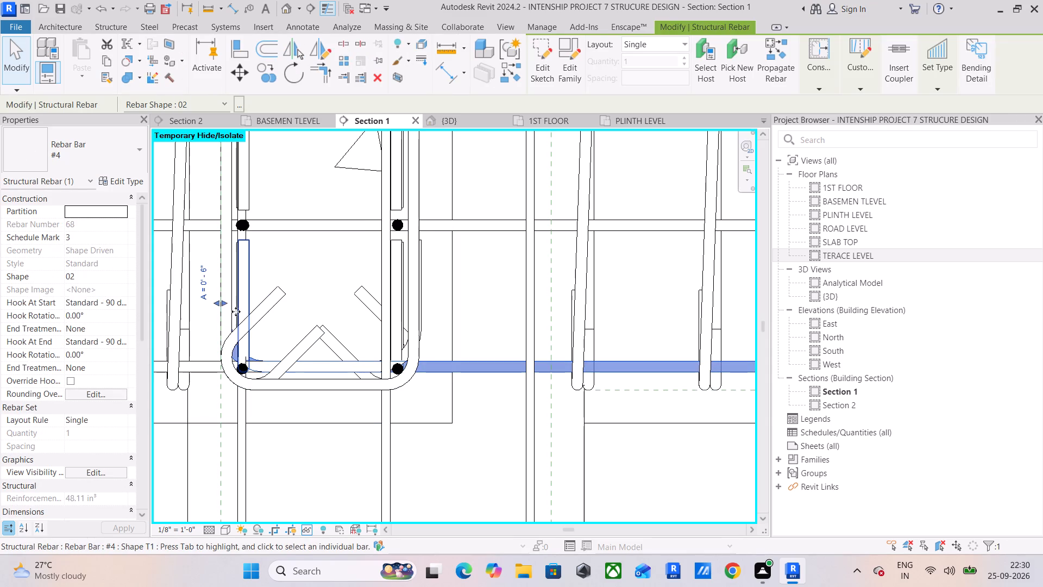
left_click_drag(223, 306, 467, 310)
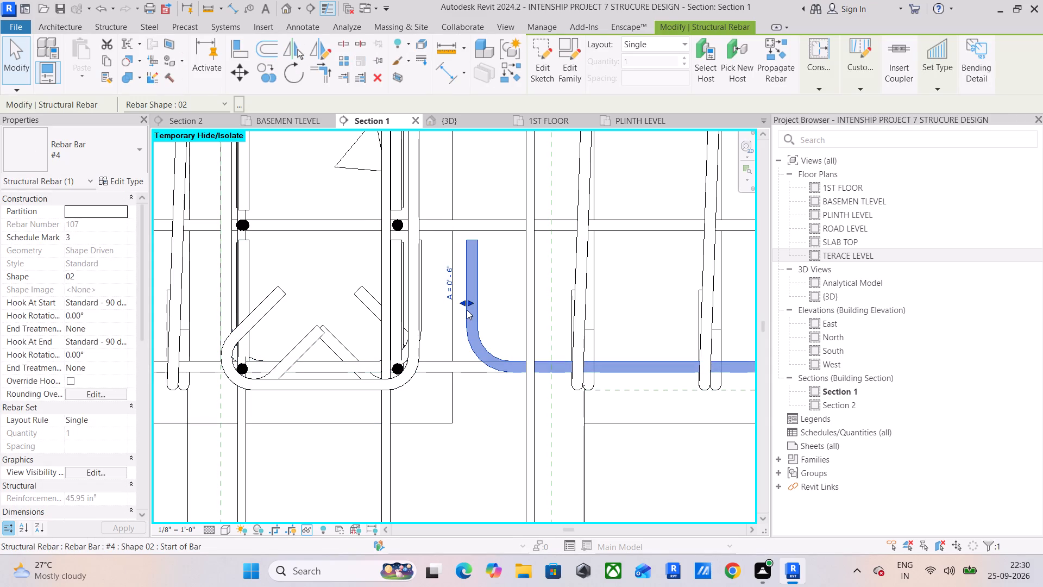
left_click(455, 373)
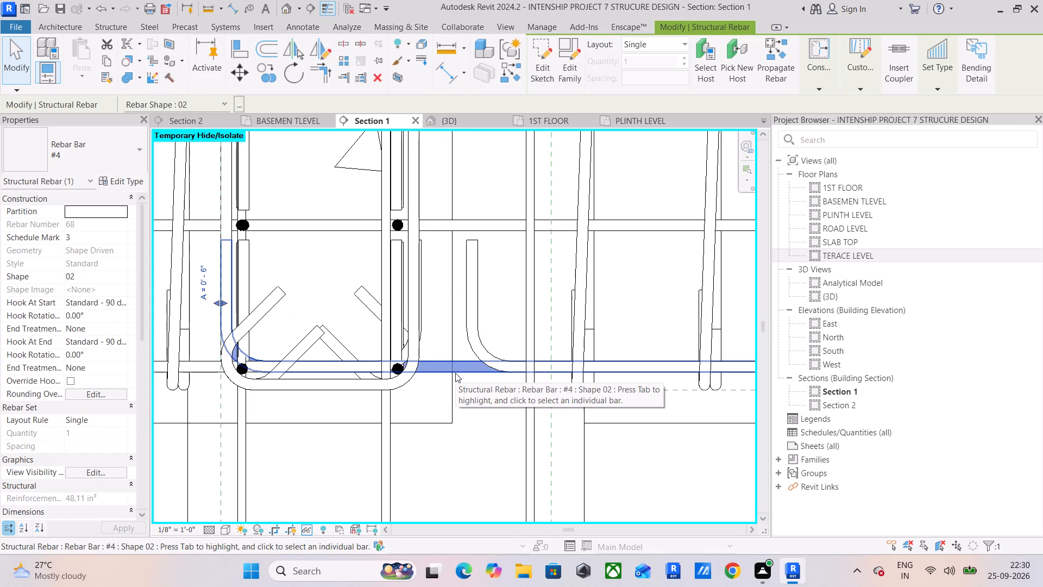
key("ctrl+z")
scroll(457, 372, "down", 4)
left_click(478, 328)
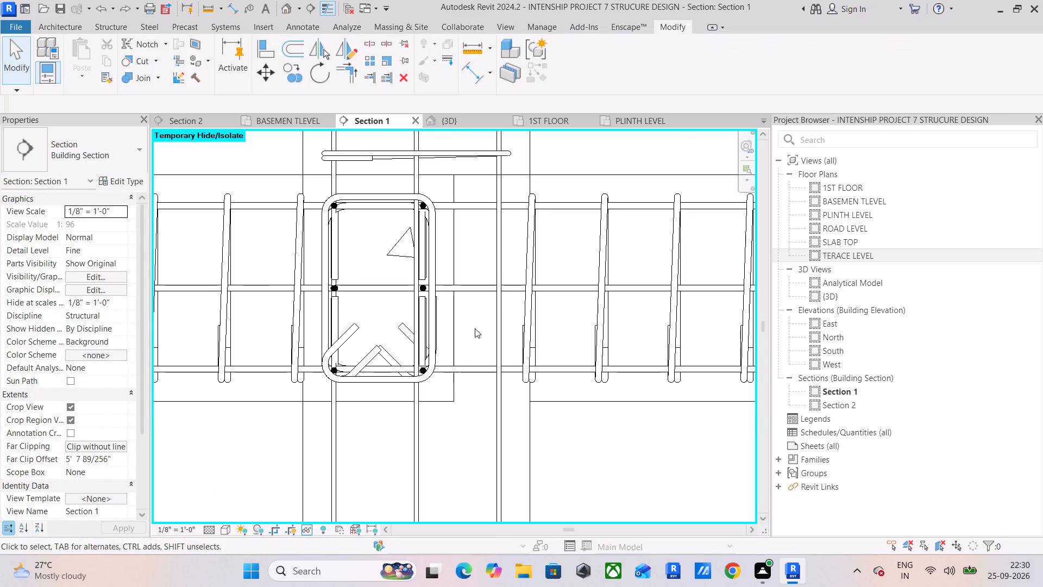
Select the #4 bottom bar at the stirrup's lower corner opposite its hooks in Section 2 and examine its extent in Section 1.
scroll(418, 232, "up", 4)
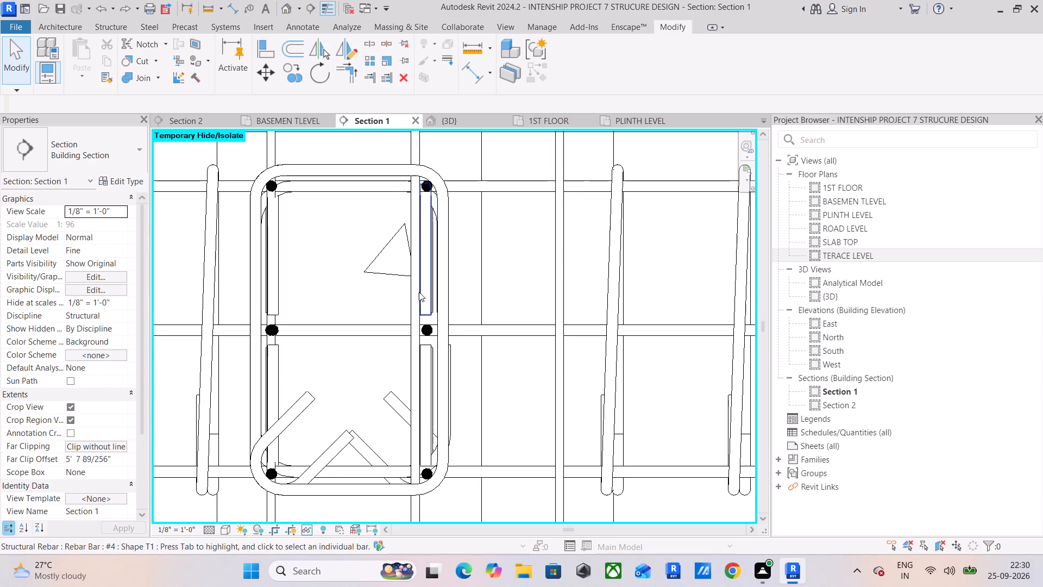
scroll(293, 320, "down", 6)
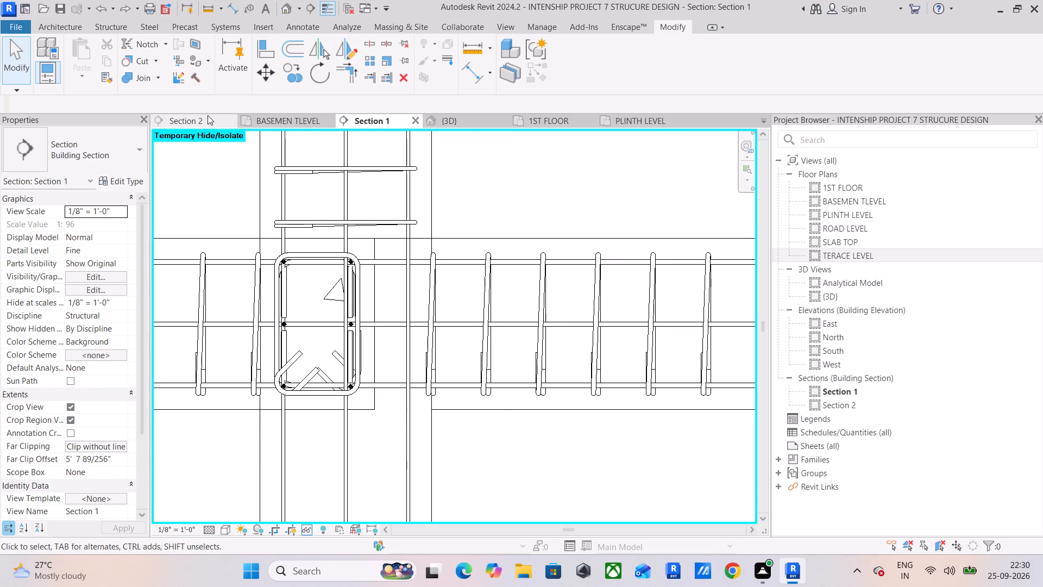
left_click(208, 115)
left_click(664, 458)
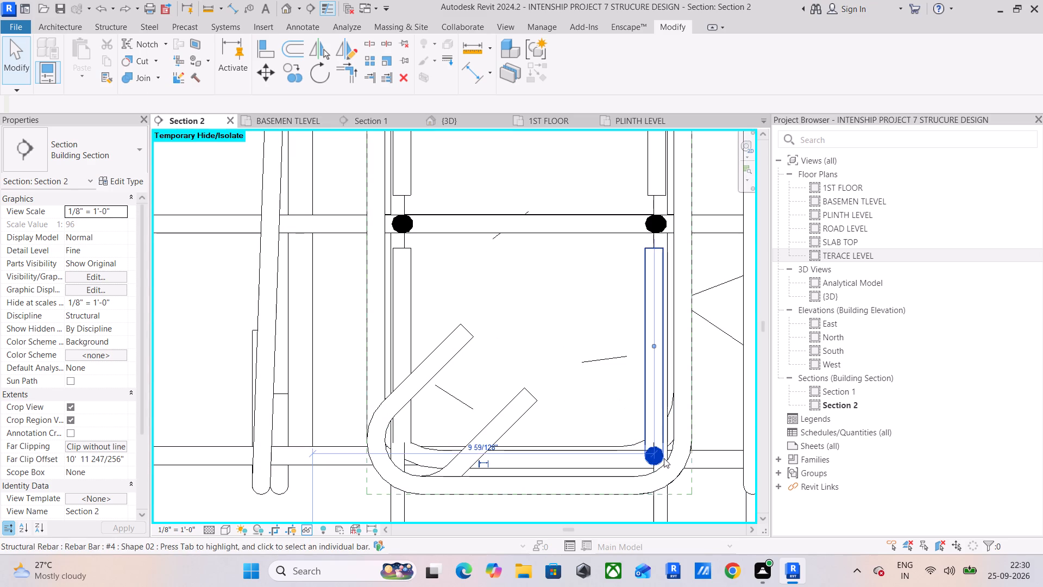
left_click(363, 123)
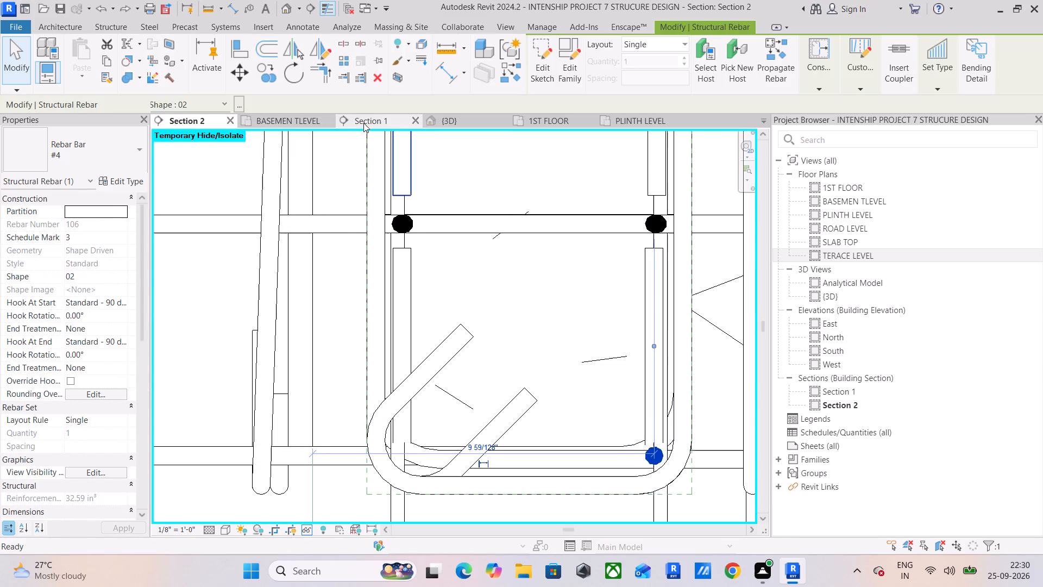
middle_click_drag(373, 326, 553, 312)
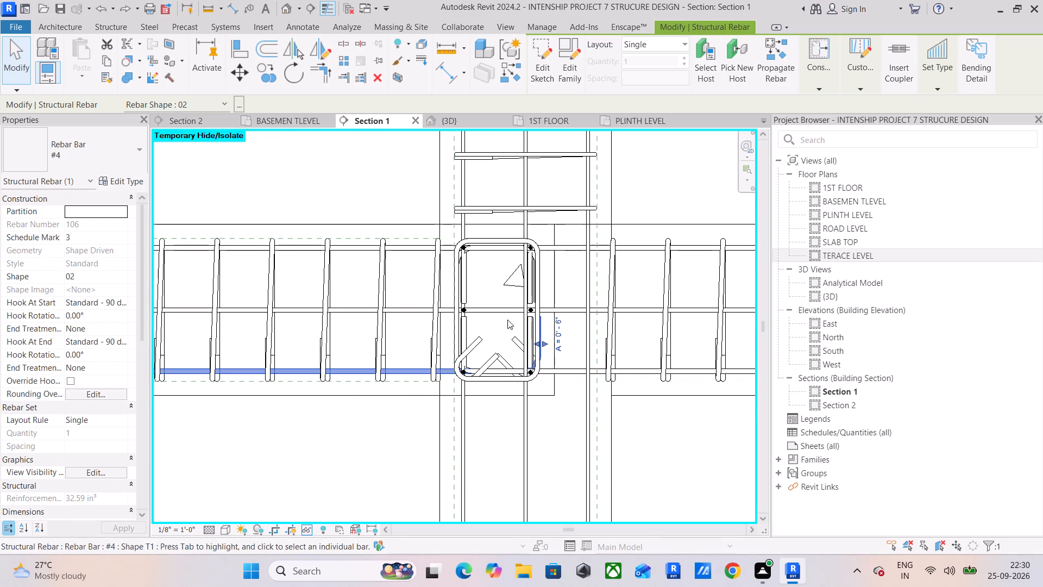
Identify the #4 top bar from Section 1 in Section 2 and delete the other top bar, on the stirrup's hook side.
left_click(411, 253)
left_click(202, 125)
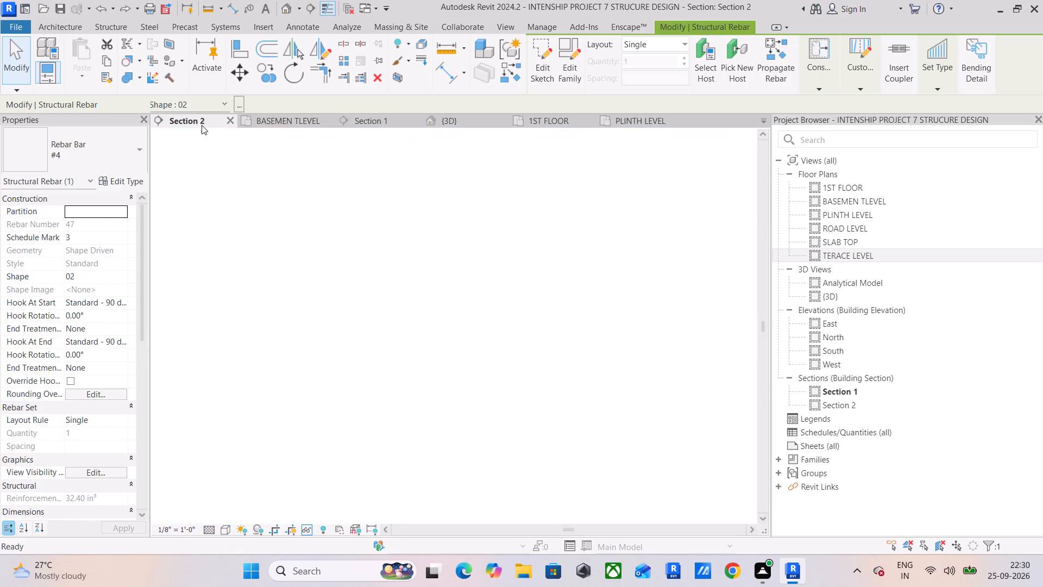
scroll(431, 273, "down", 11)
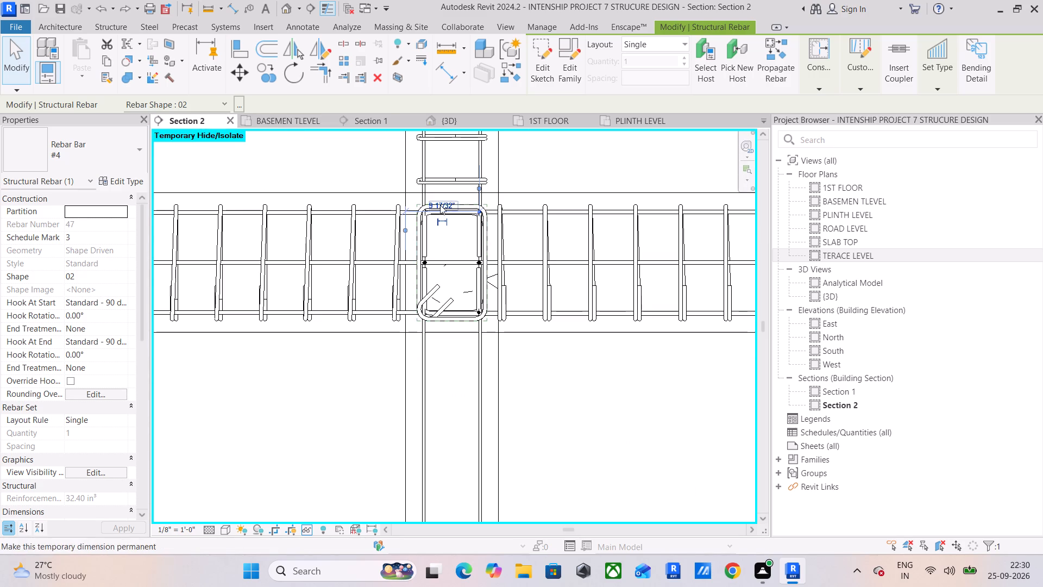
scroll(469, 199, "up", 9)
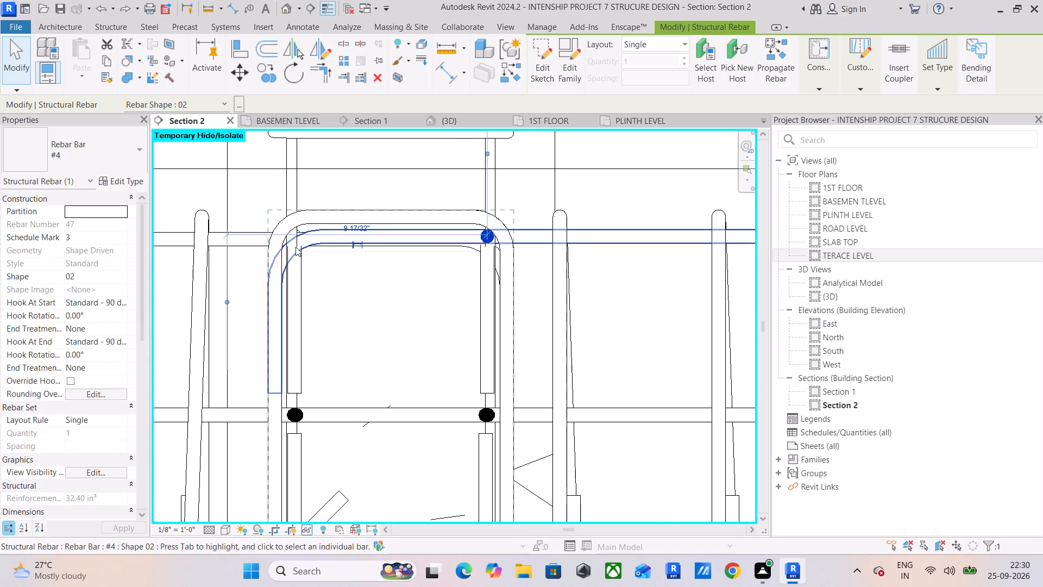
middle_click_drag(340, 320, 380, 316)
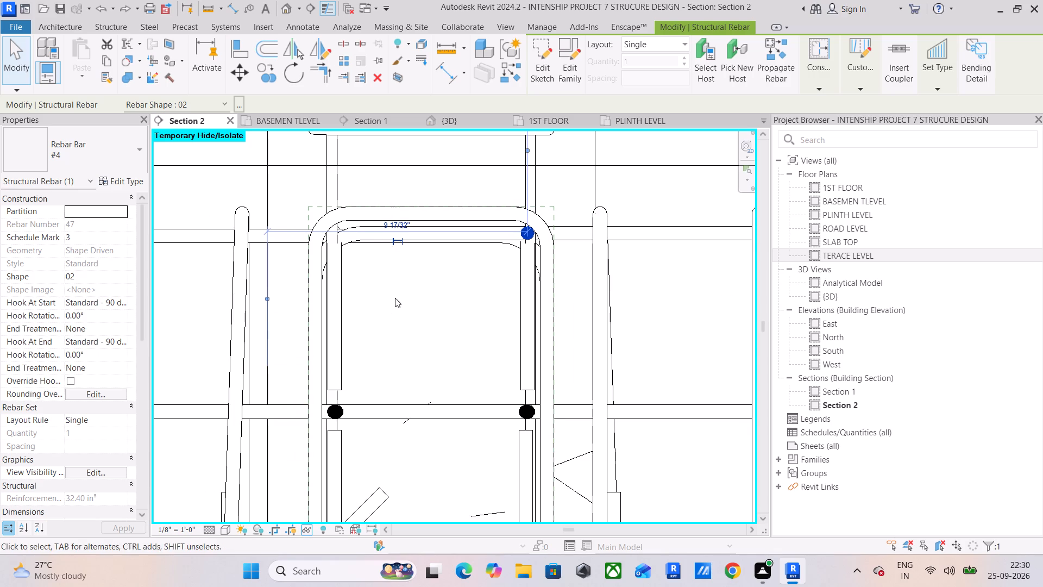
scroll(528, 242, "up", 4)
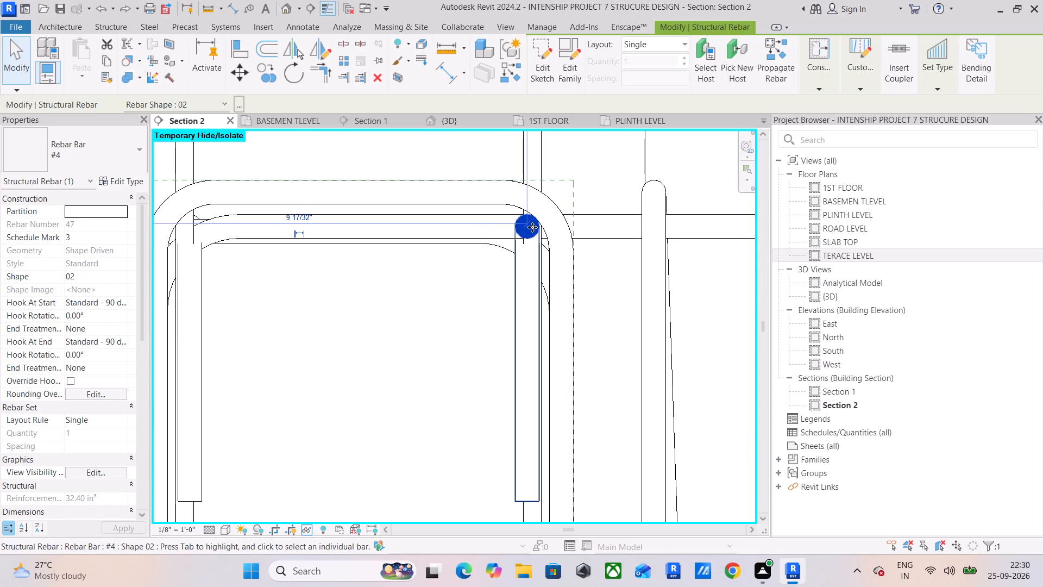
middle_click_drag(267, 304, 450, 293)
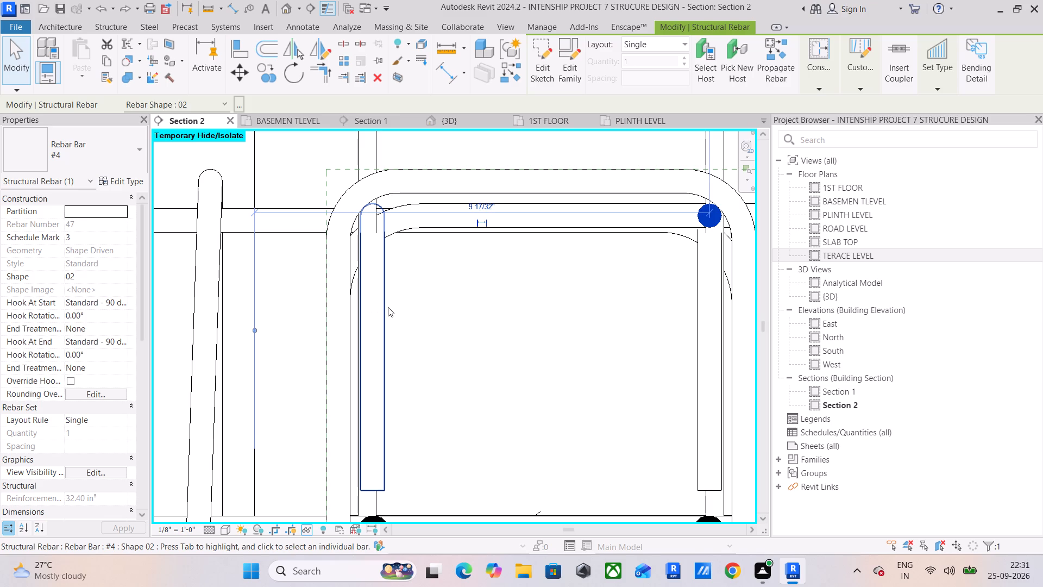
left_click(388, 307)
key("Delete")
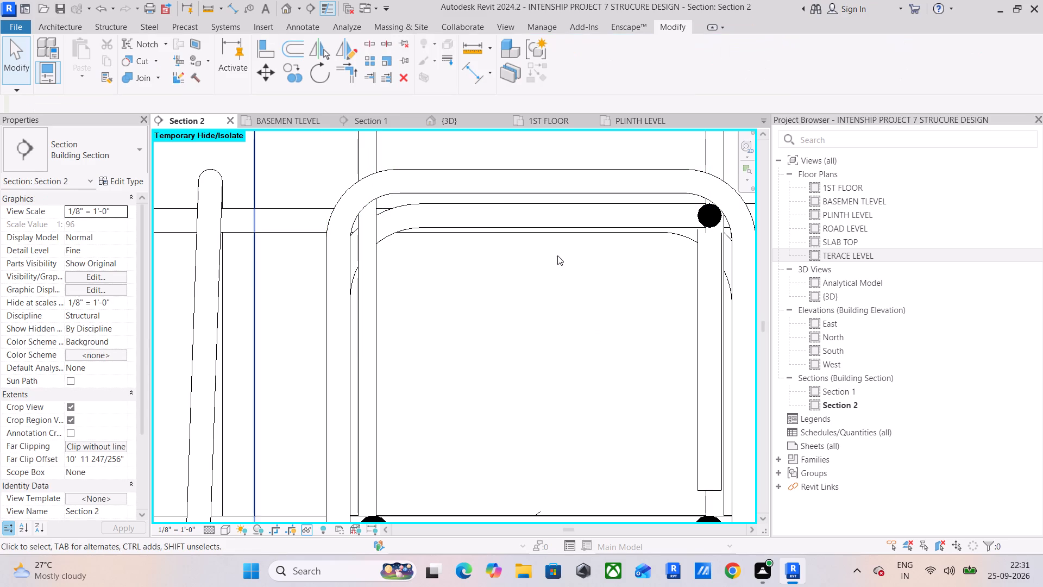
Mirror a copy of the remaining #4 top bar in Section 2 about a vertical axis through the midpoint of the stirrup's top.
left_click(712, 224)
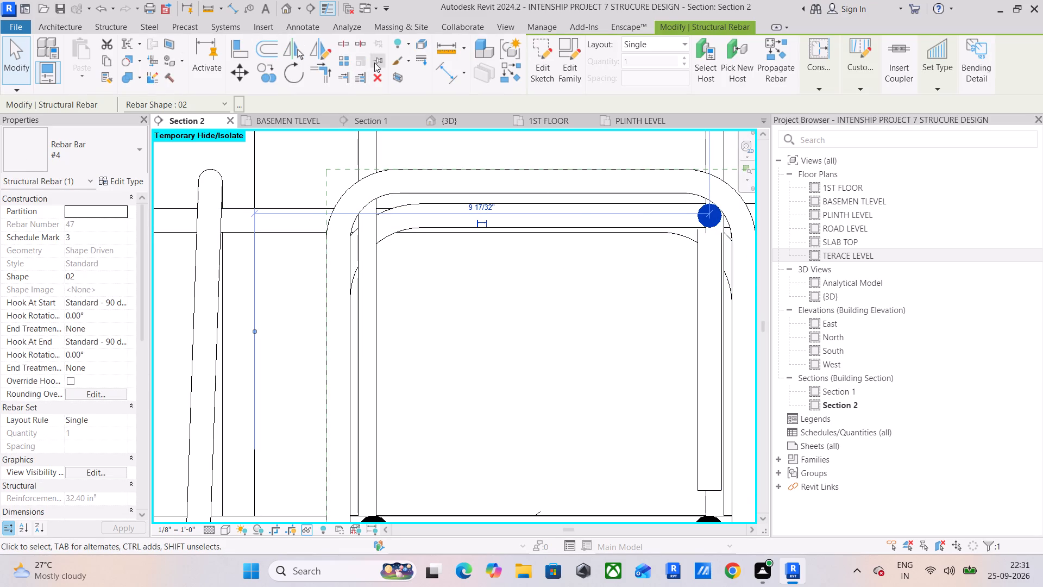
left_click(321, 52)
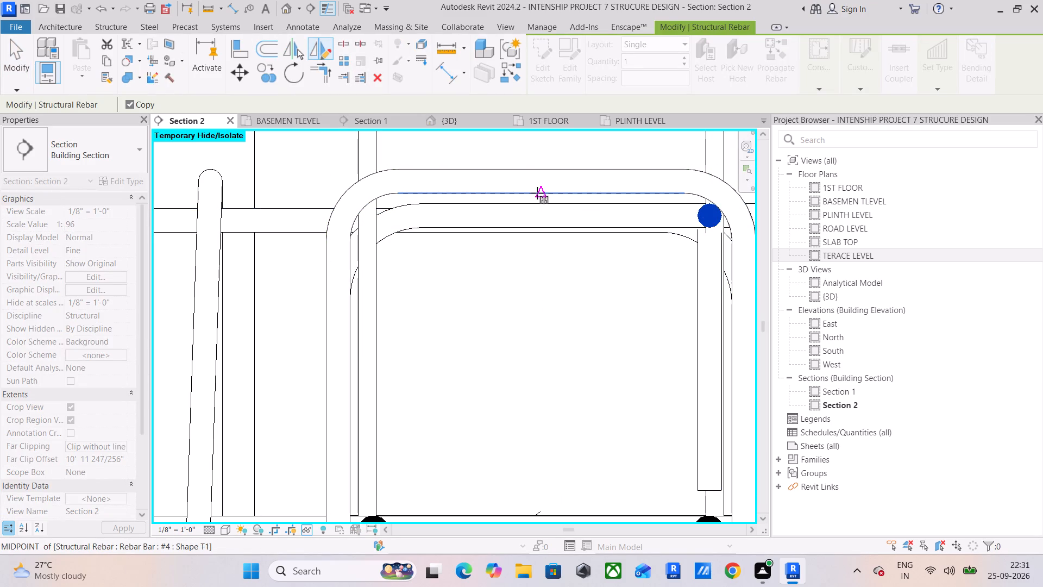
left_click(537, 193)
middle_click_drag(539, 169, 538, 286)
left_click(535, 235)
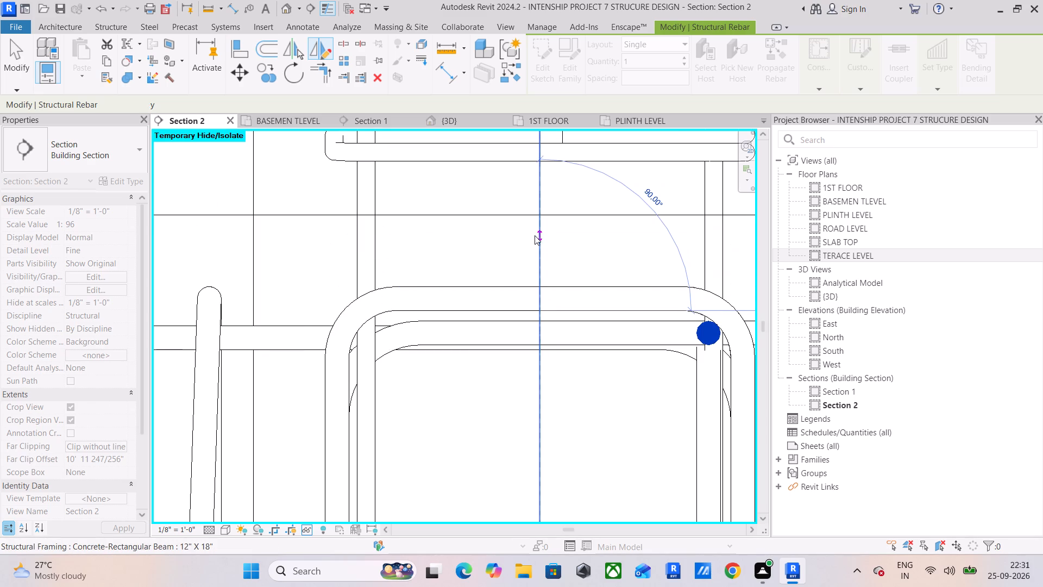
scroll(535, 235, "down", 2)
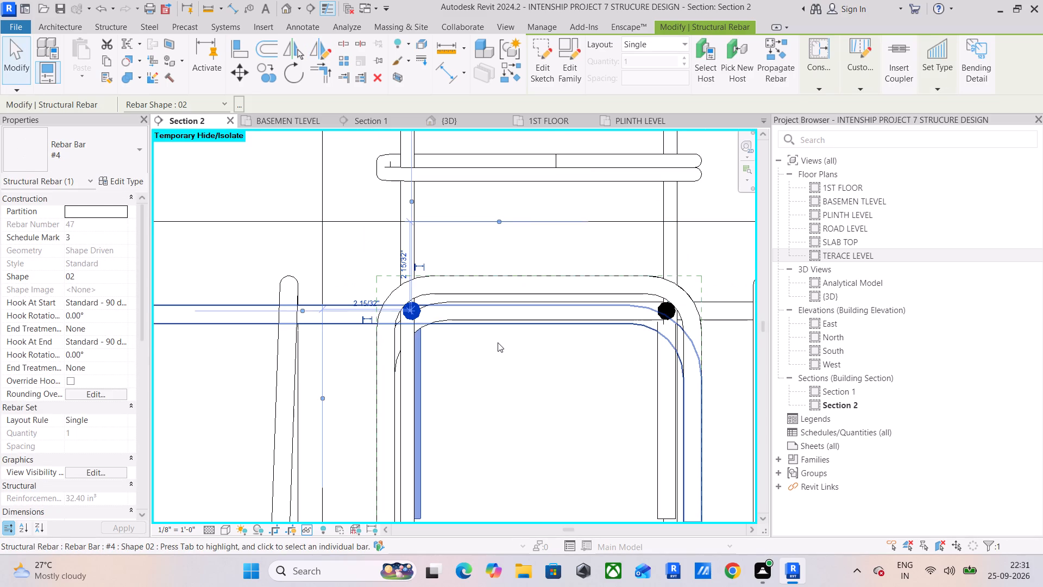
key("Escape")
key("Escape")
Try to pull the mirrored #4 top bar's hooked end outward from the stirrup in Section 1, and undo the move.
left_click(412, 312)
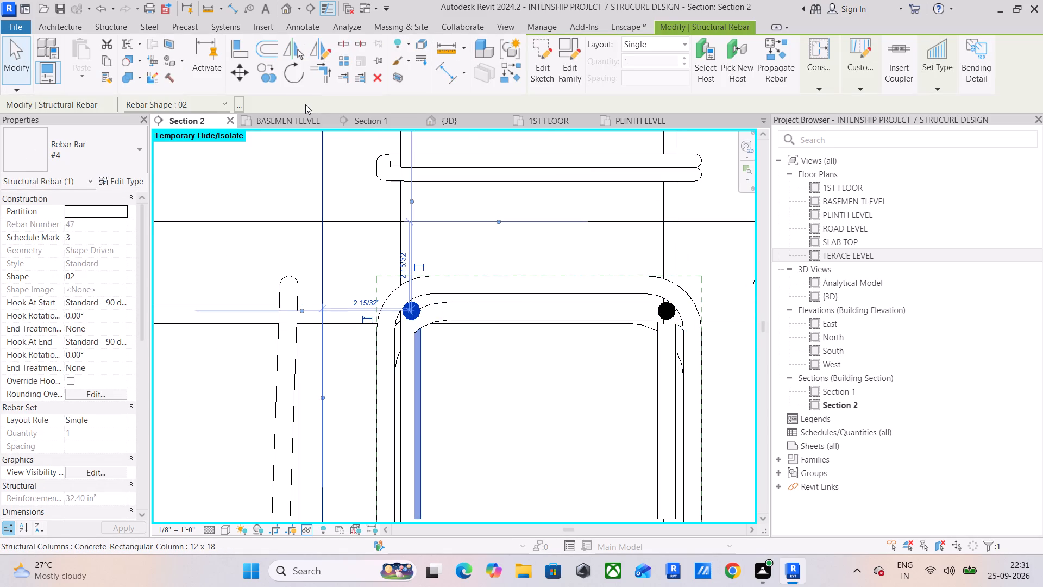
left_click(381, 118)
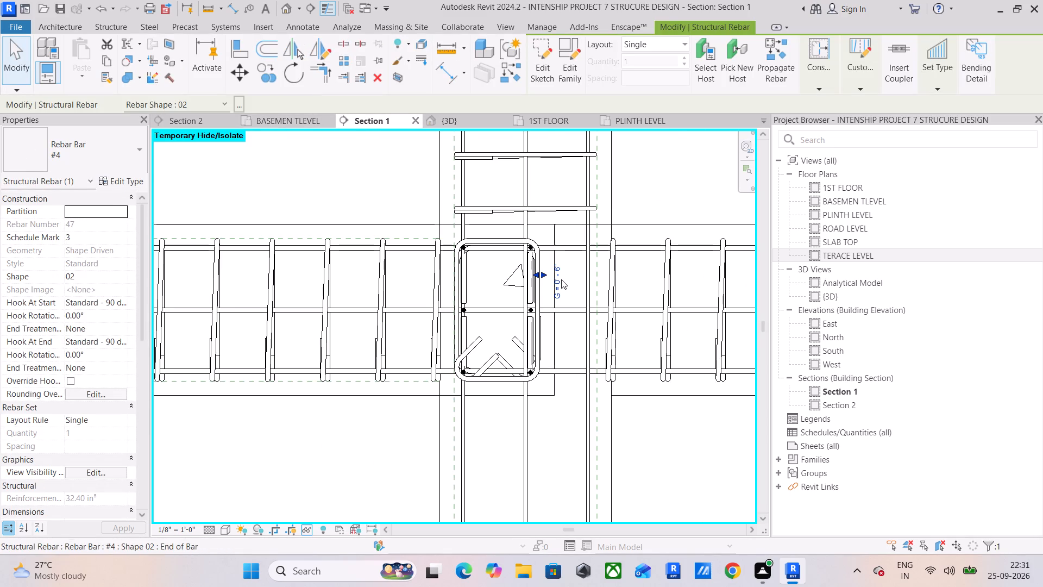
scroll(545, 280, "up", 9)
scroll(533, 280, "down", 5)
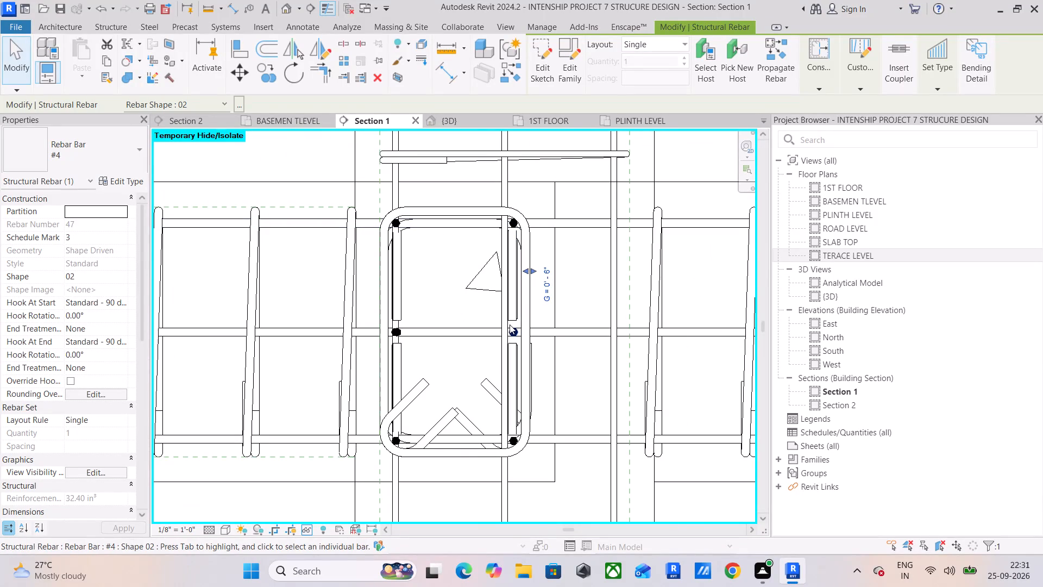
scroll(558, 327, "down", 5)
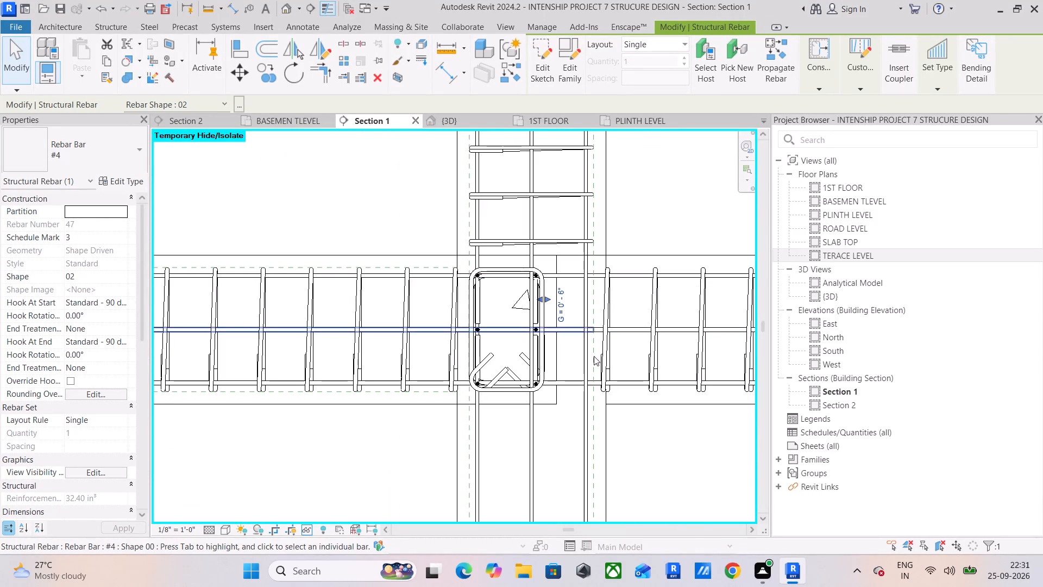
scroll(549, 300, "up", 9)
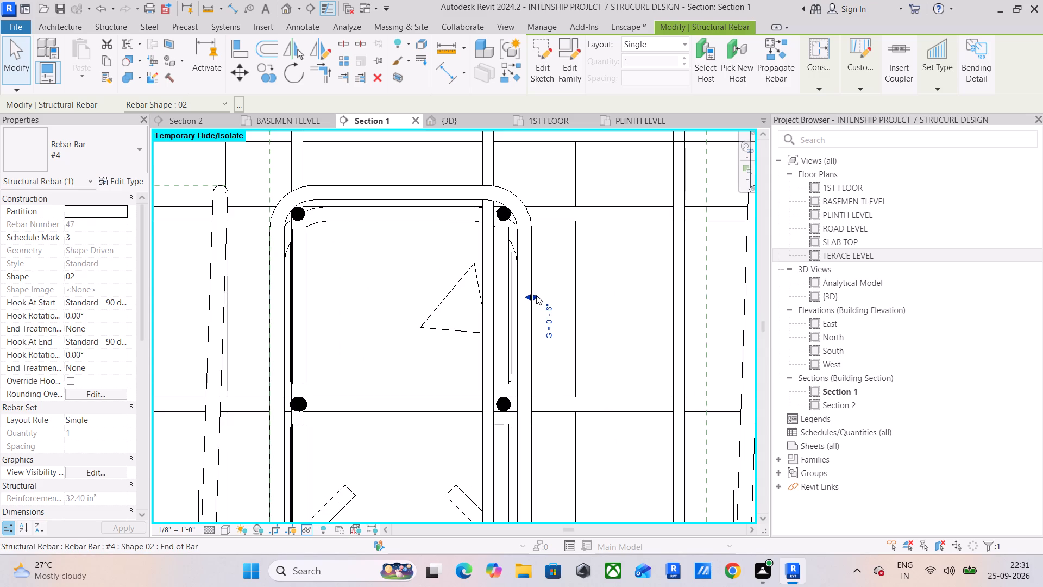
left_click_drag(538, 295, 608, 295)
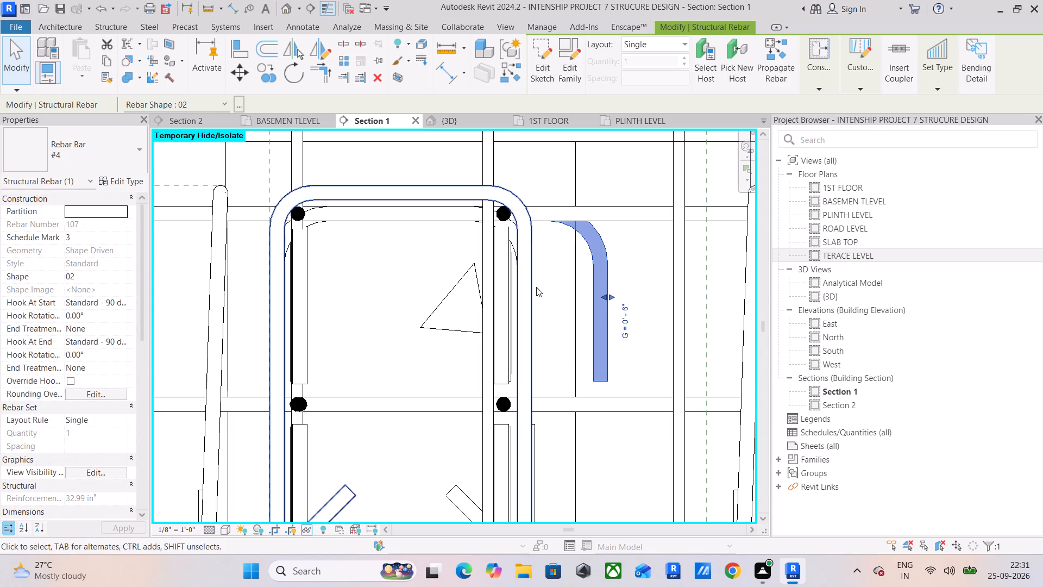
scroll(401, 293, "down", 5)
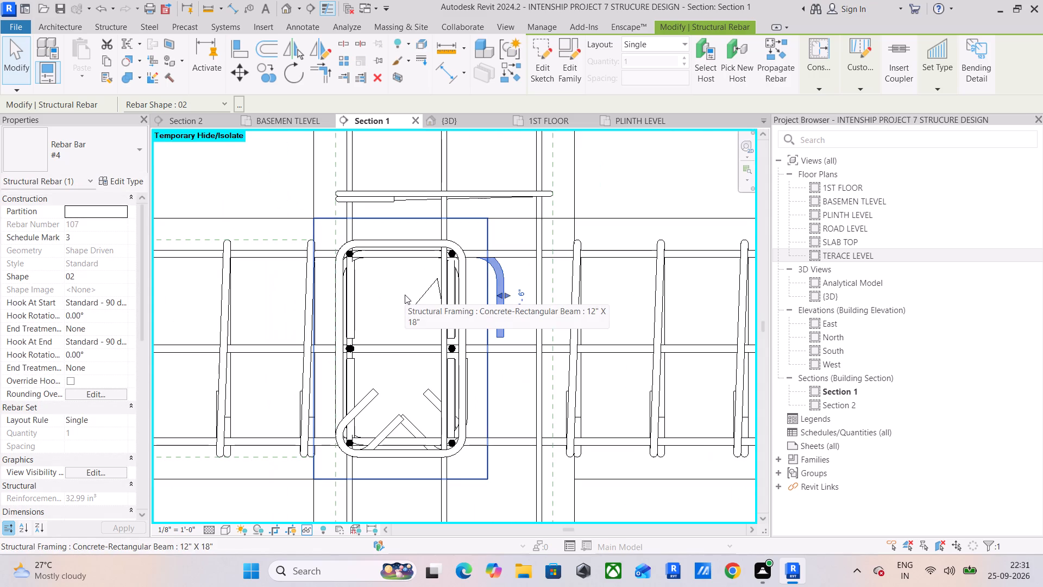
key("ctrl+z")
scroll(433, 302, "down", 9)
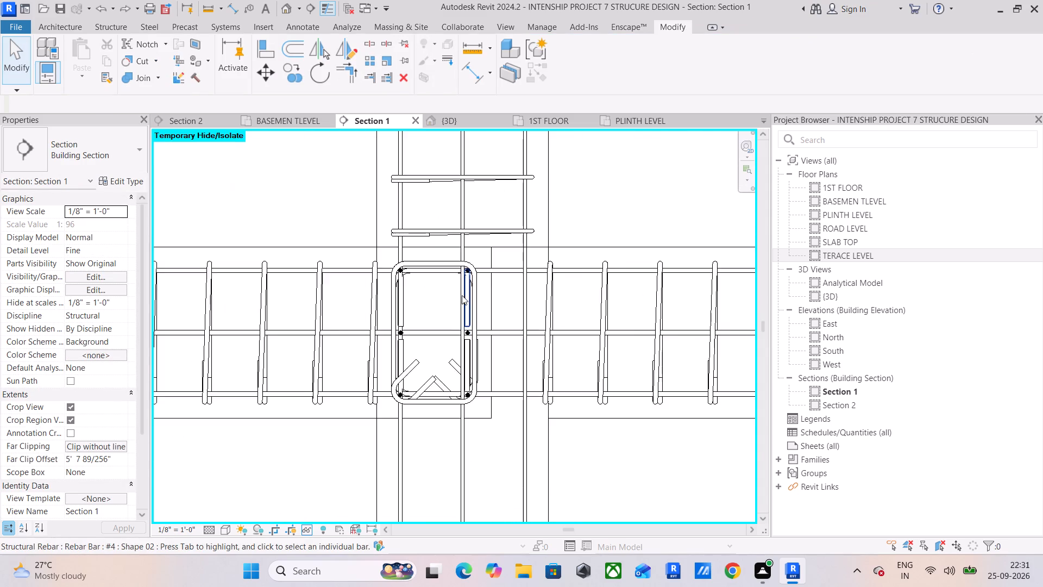
Locate the #4 top bar from Section 1 in Section 2 and delete the bottom bar at the stirrup's hooked lower corner.
scroll(437, 296, "up", 3)
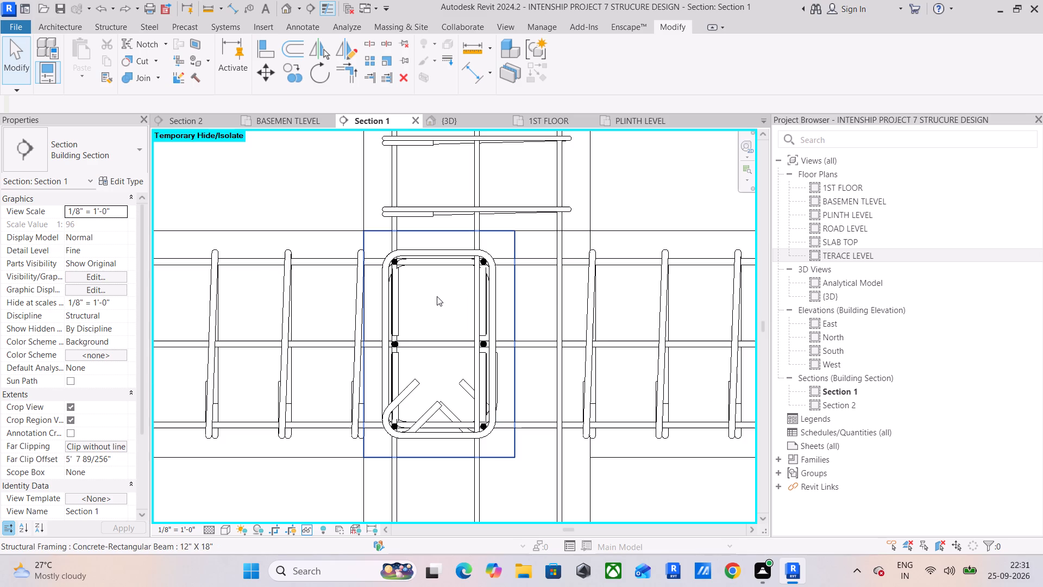
left_click(445, 266)
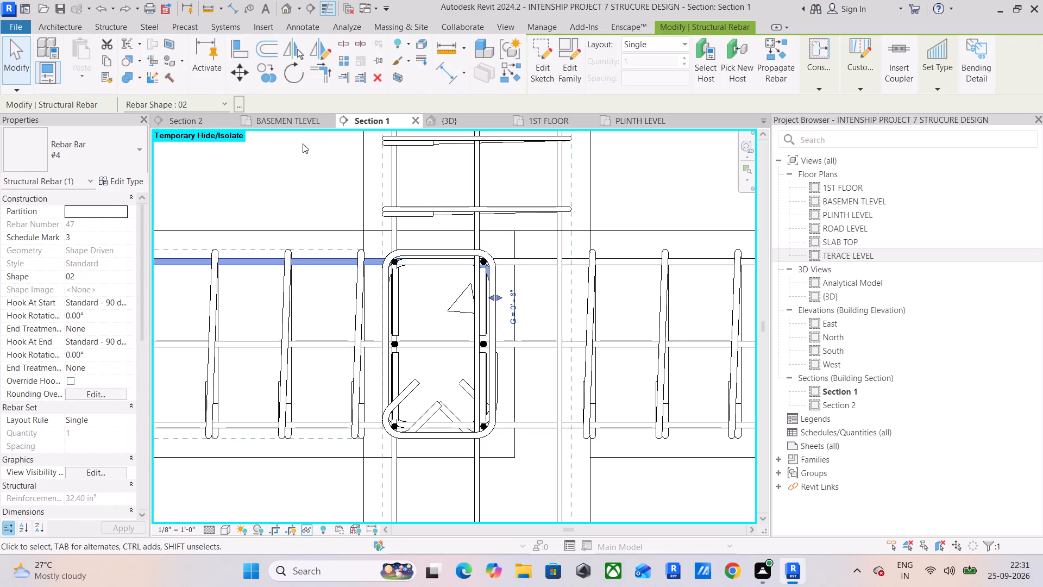
left_click(200, 127)
scroll(505, 335, "down", 4)
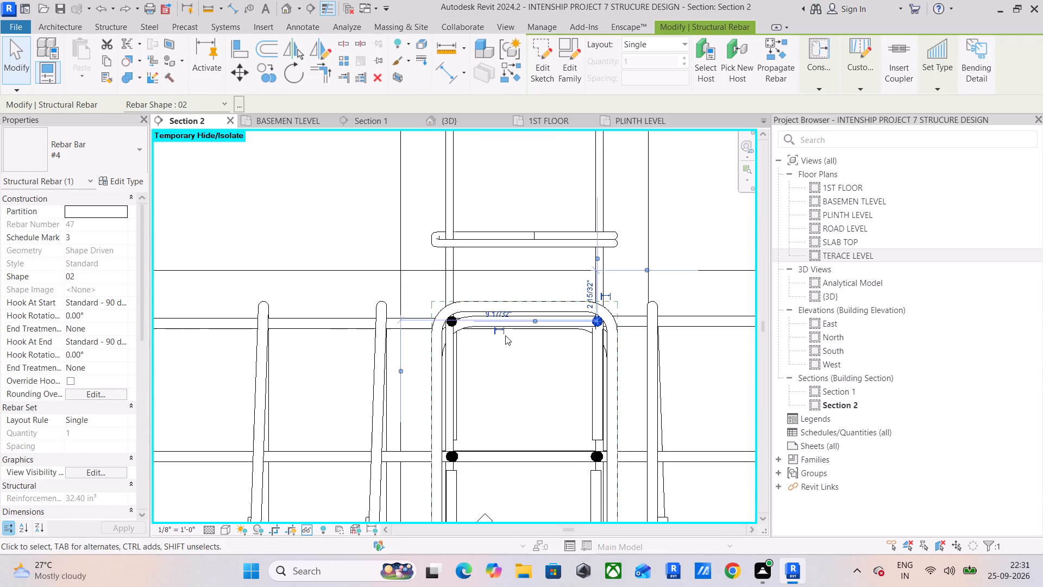
middle_click_drag(505, 335, 451, 196)
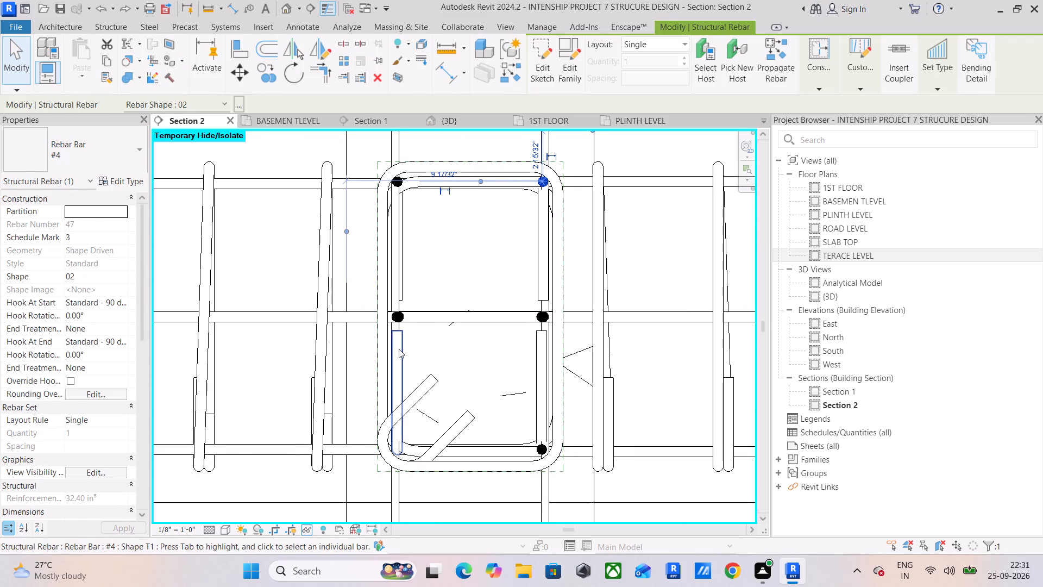
left_click(399, 349)
key("Delete")
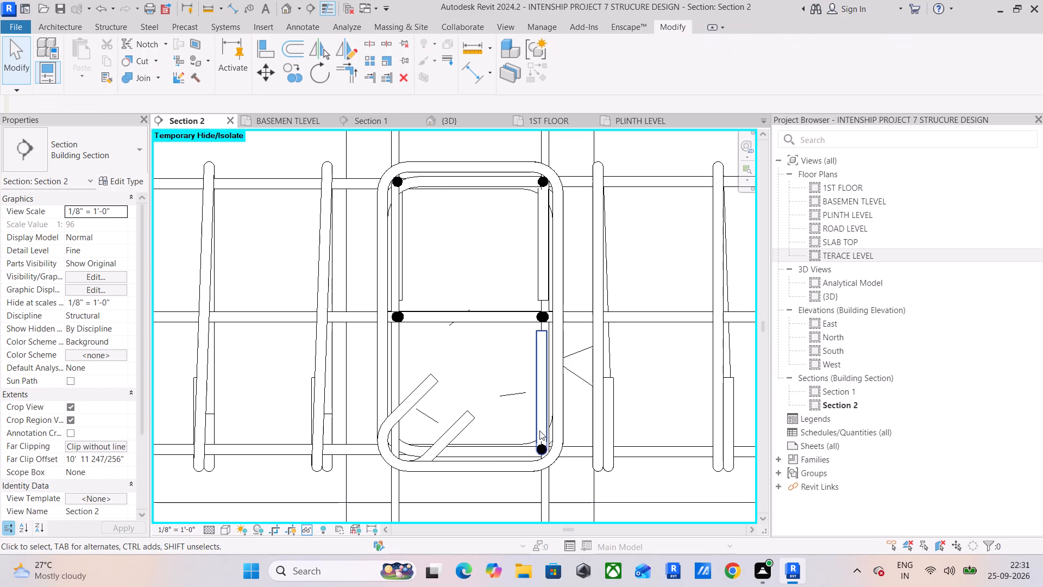
Mirror a copy of the remaining #4 bottom bar in Section 2 about a vertical axis through the midpoint of the stirrup's bottom.
left_click(544, 444)
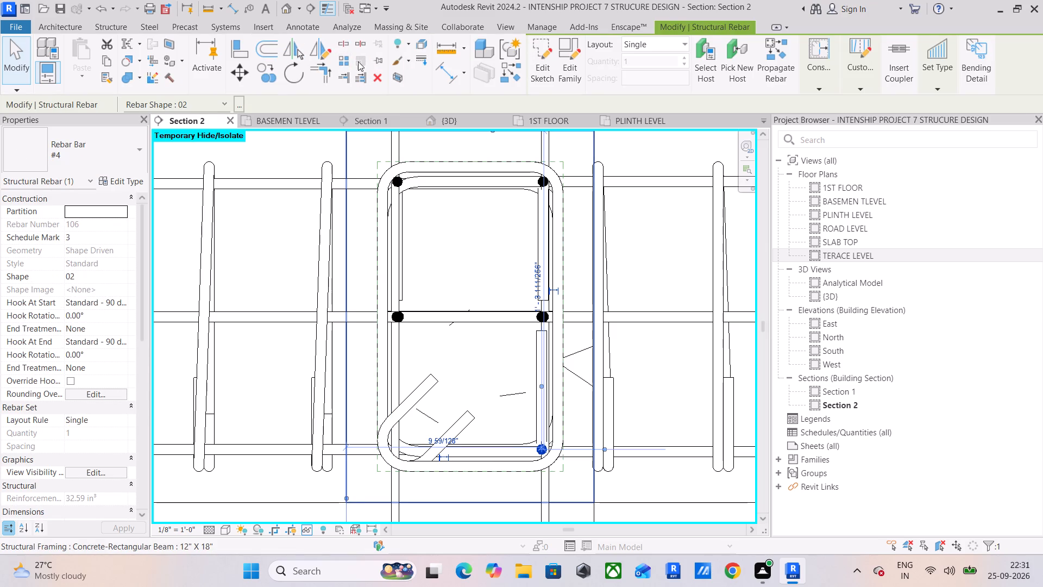
left_click(321, 52)
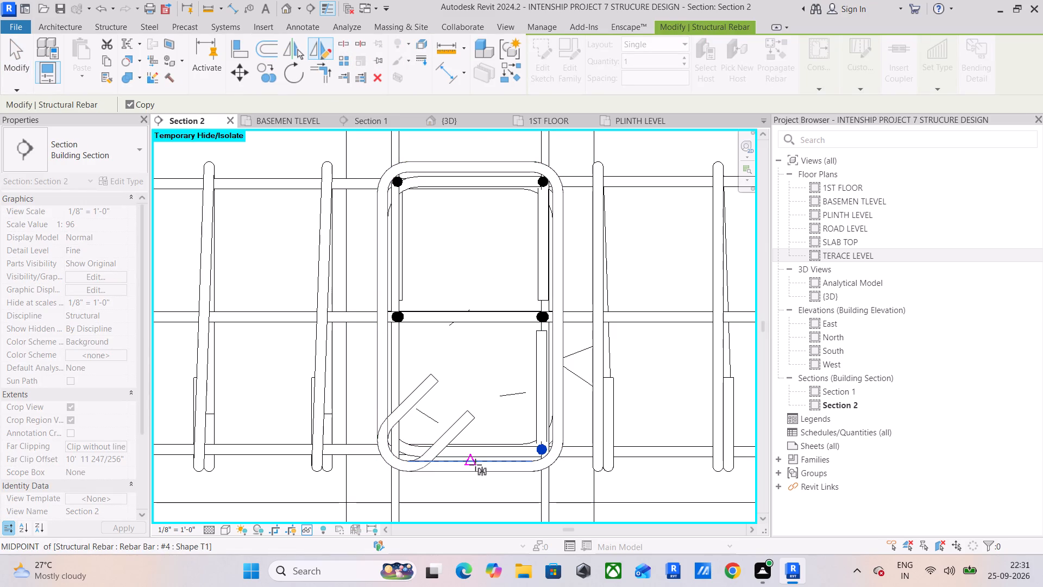
left_click_drag(470, 464, 470, 451)
left_click(466, 370)
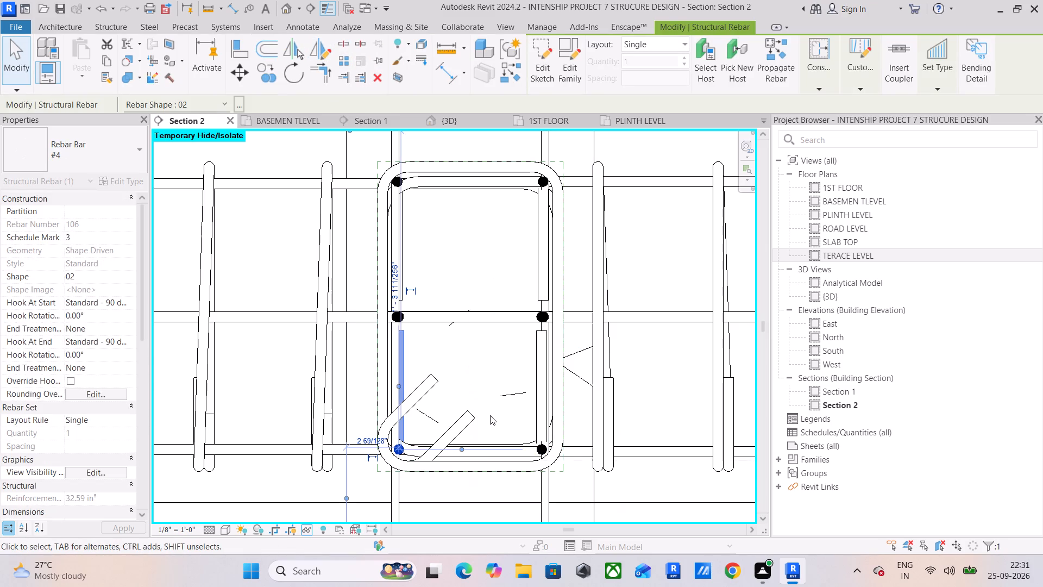
Check the mirrored #4 bottom bar at the beam-column joint in Section 1.
left_click(377, 124)
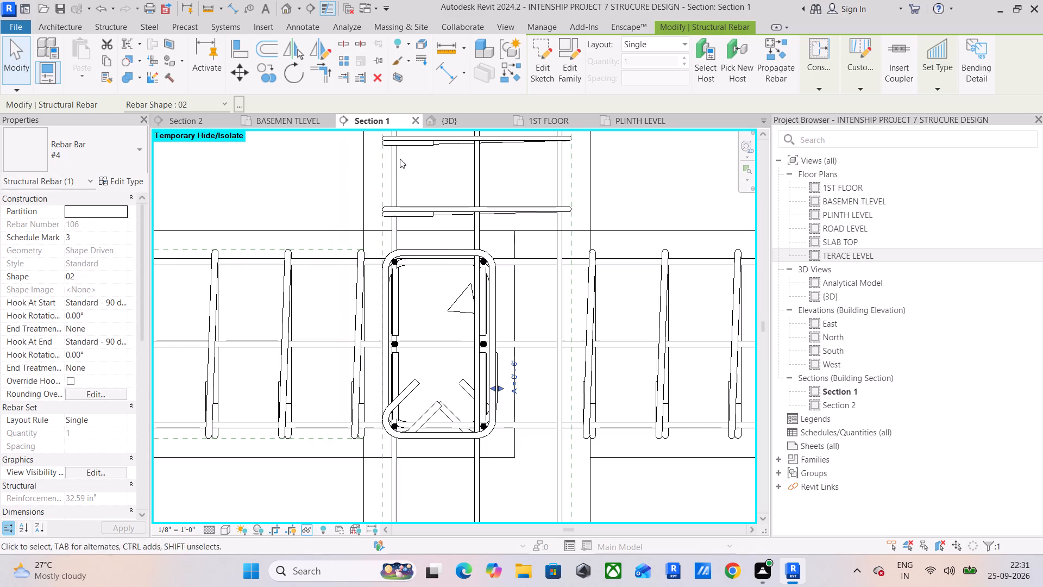
scroll(481, 438, "up", 4)
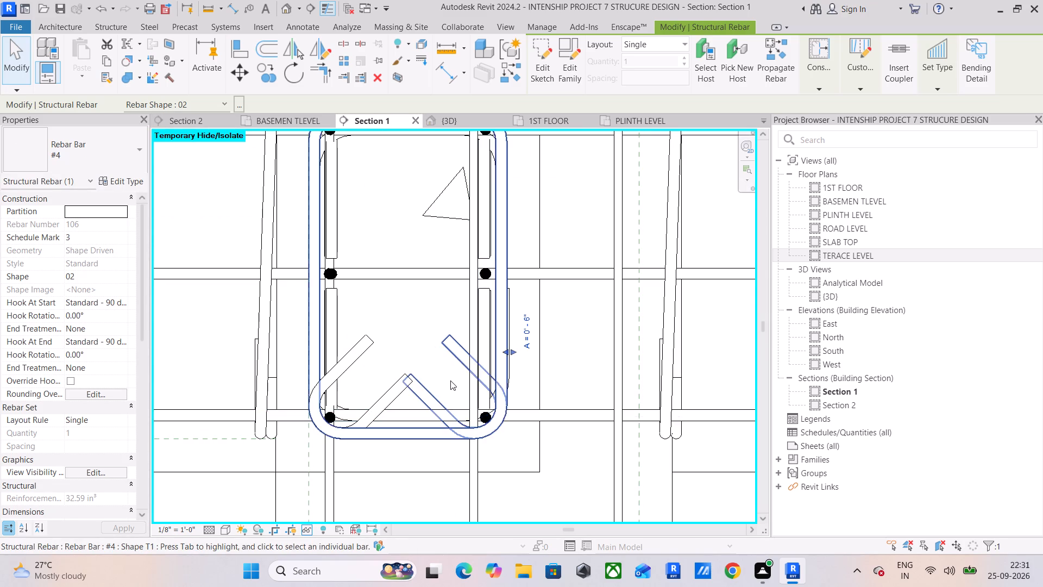
scroll(450, 380, "down", 8)
left_click(301, 161)
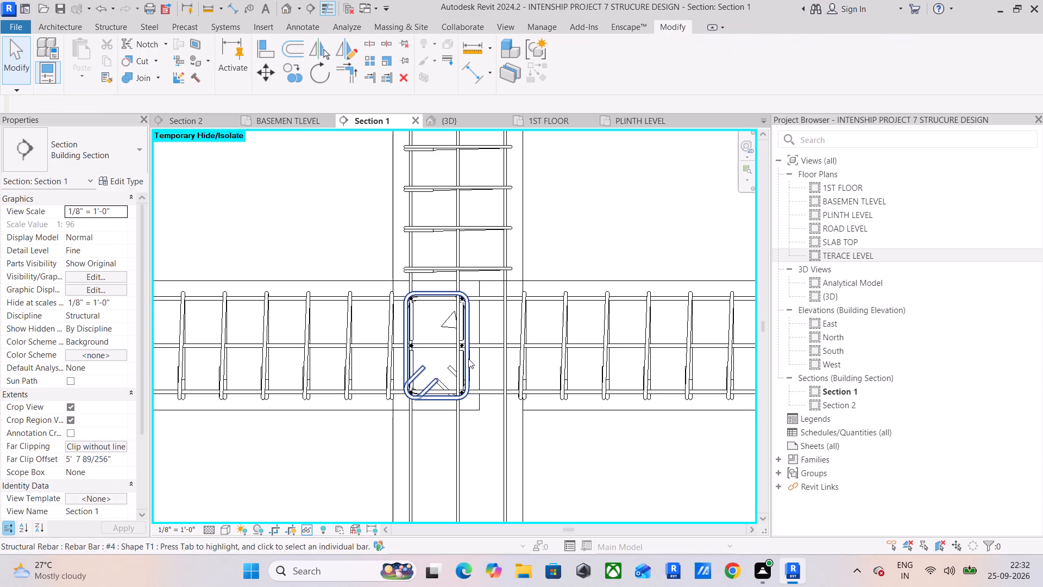
scroll(467, 352, "down", 12)
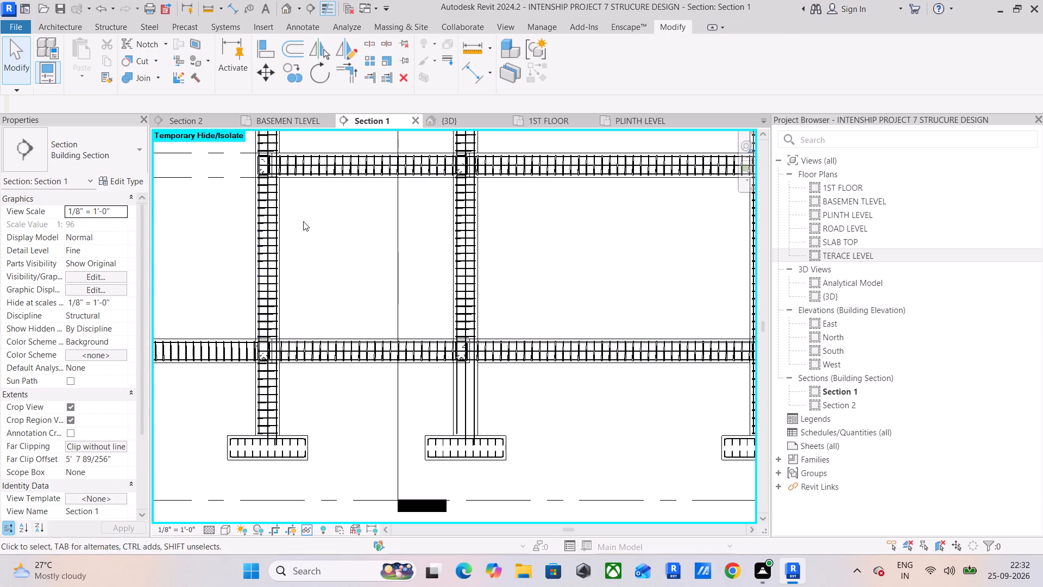
Select the whole structure in the 3D view and show its related warnings.
left_click(444, 123)
scroll(461, 160, "down", 8)
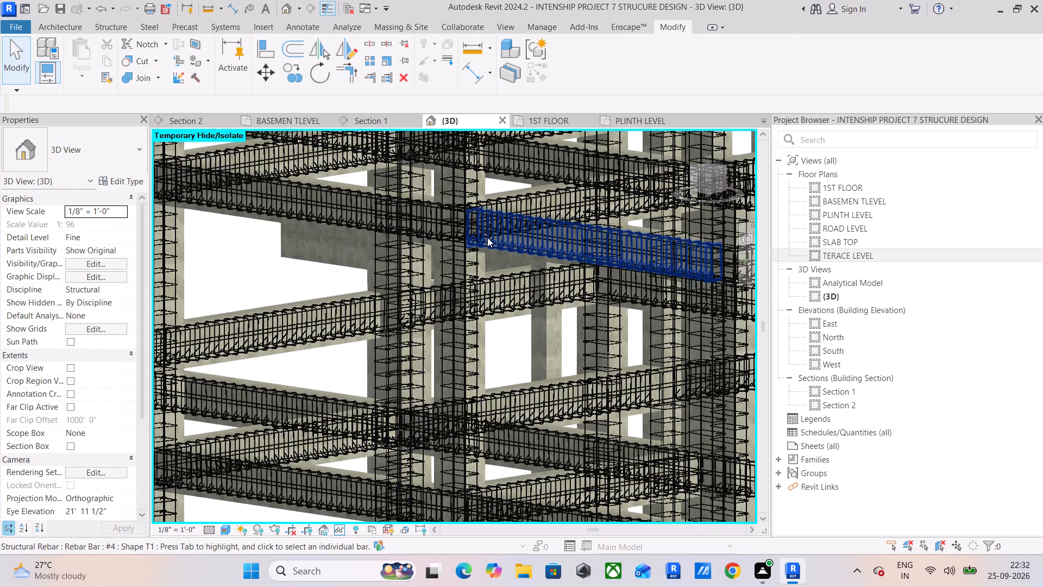
scroll(487, 238, "down", 11)
scroll(441, 233, "down", 4)
middle_click_drag(441, 250, 431, 304)
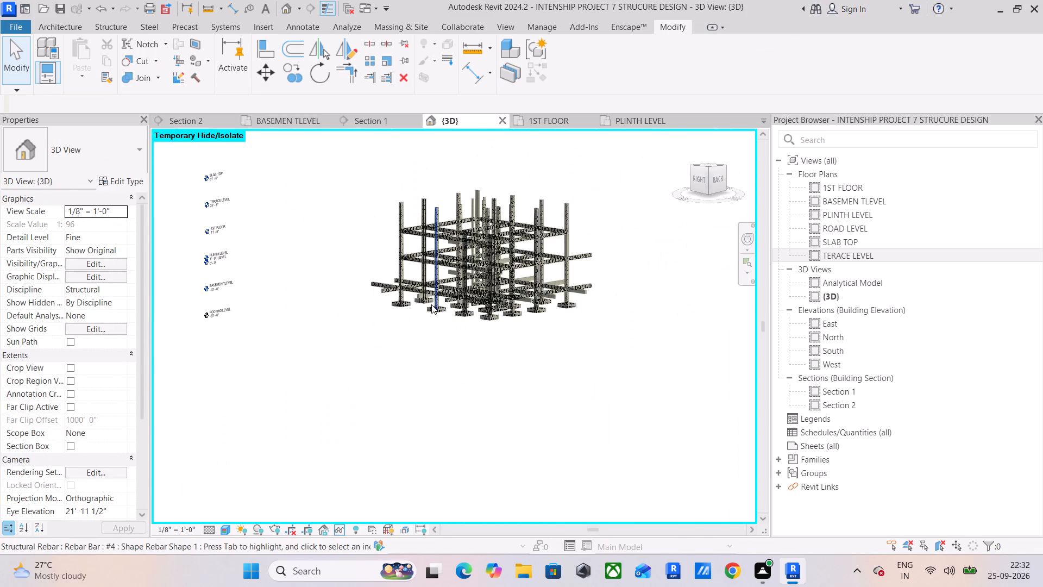
middle_click_drag(431, 304, 429, 336)
left_click_drag(359, 276, 601, 464)
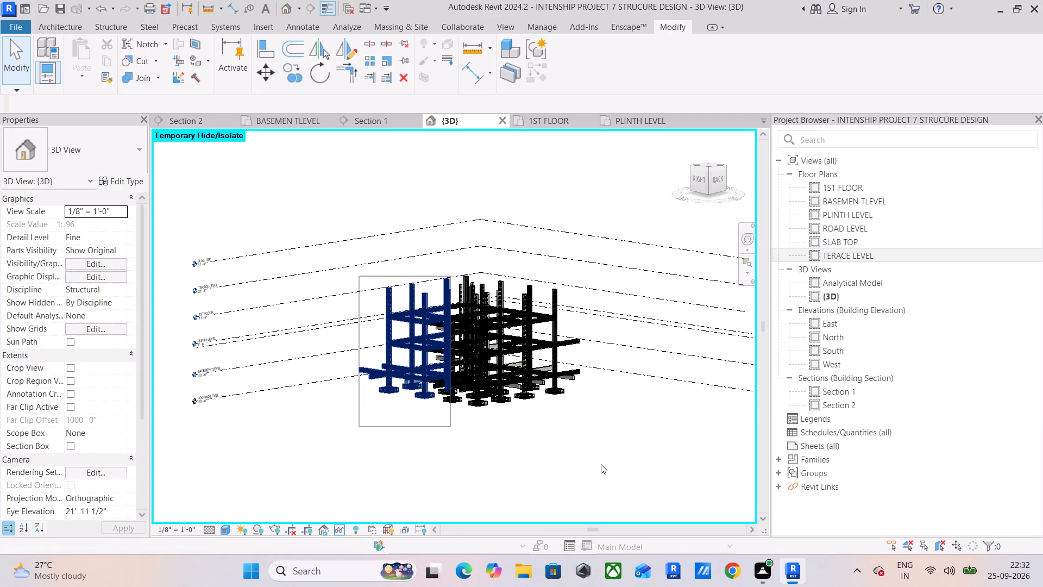
left_click_drag(601, 464, 650, 459)
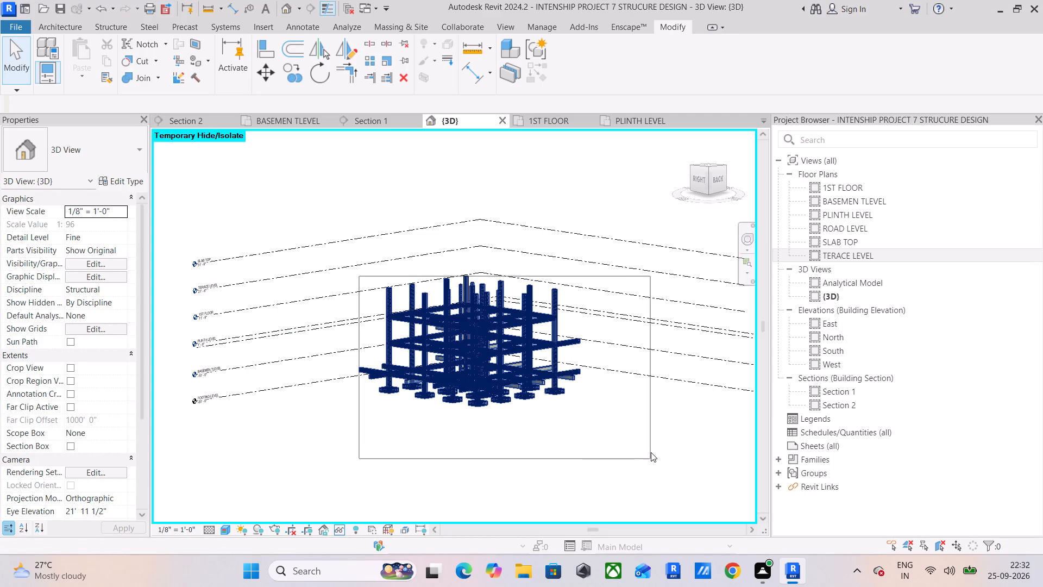
left_click(566, 67)
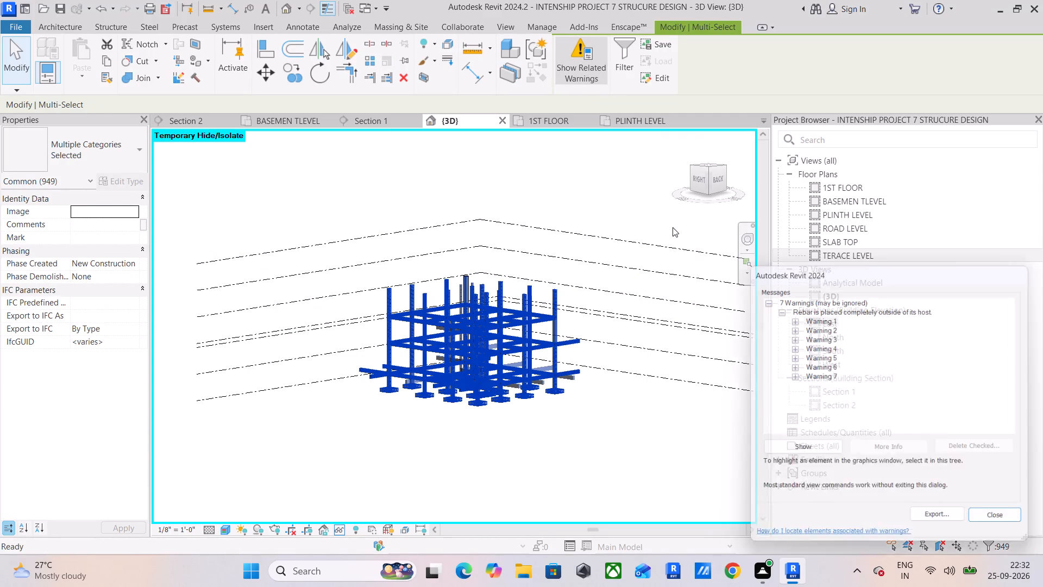
Show the #3 rebar listed under Warning 1 in the 3D view, and close the warnings.
left_click(794, 319)
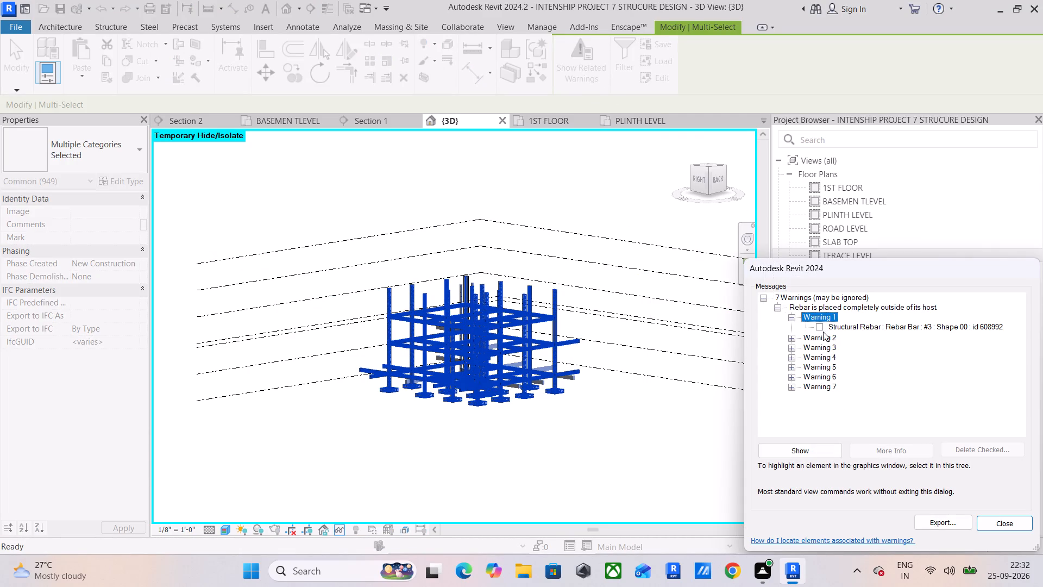
left_click(820, 327)
left_click(797, 452)
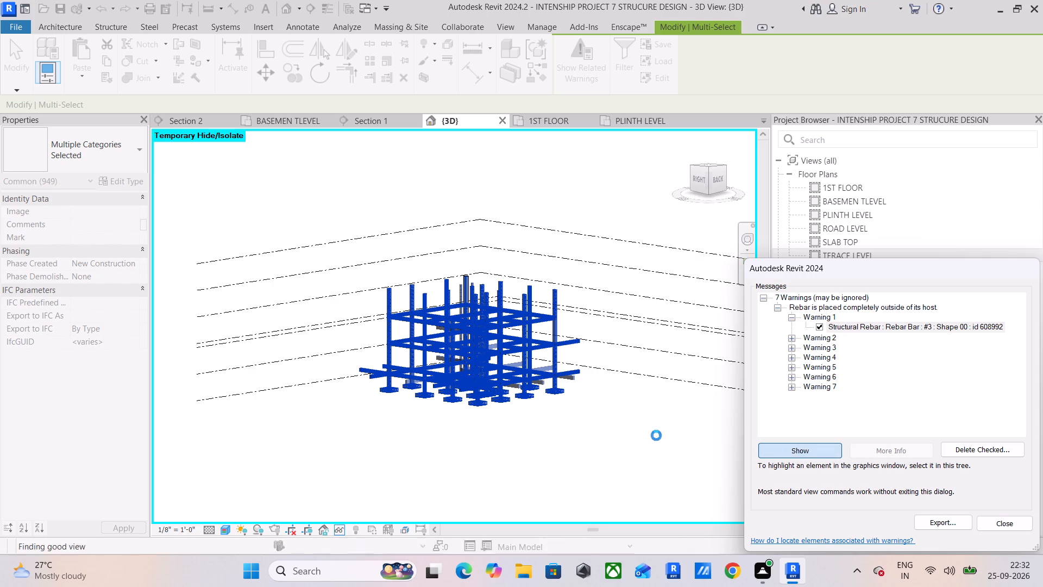
scroll(464, 327, "up", 4)
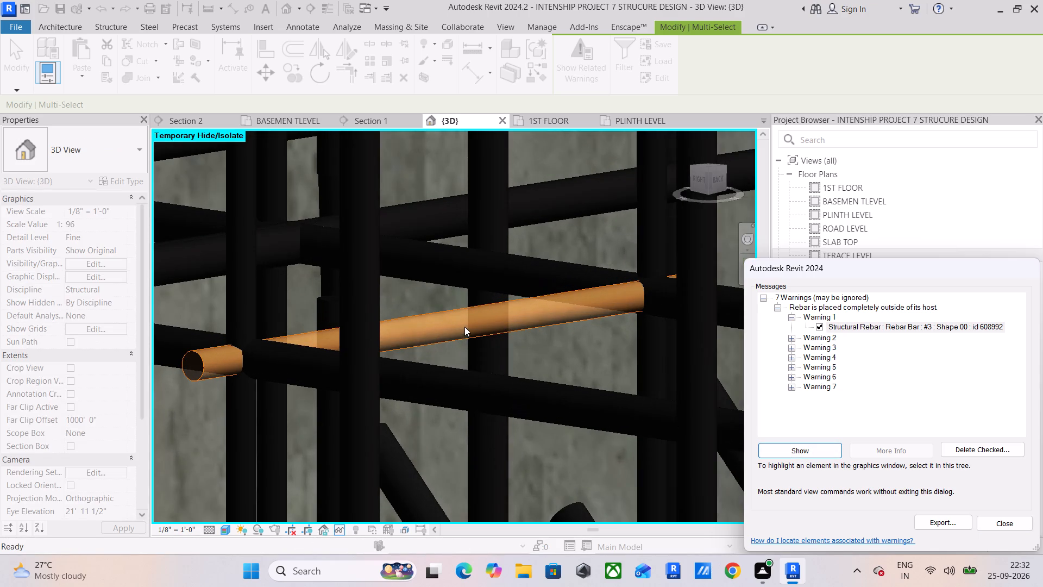
left_click_drag(1015, 522, 1007, 522)
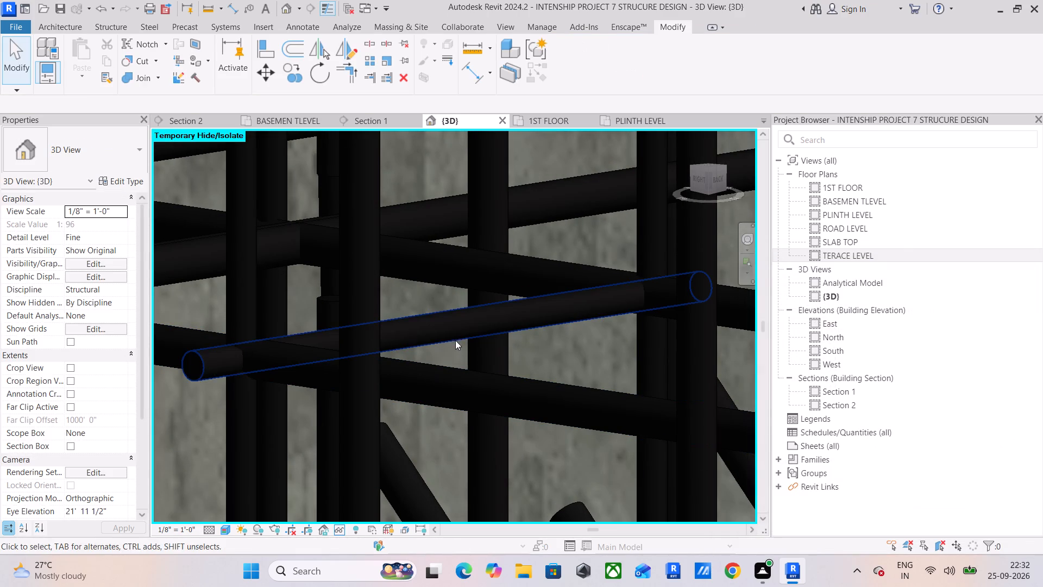
Select the flagged #3 straight bar and examine where it sits within the structure's reinforcement in 3D.
left_click(456, 334)
scroll(456, 334, "down", 10)
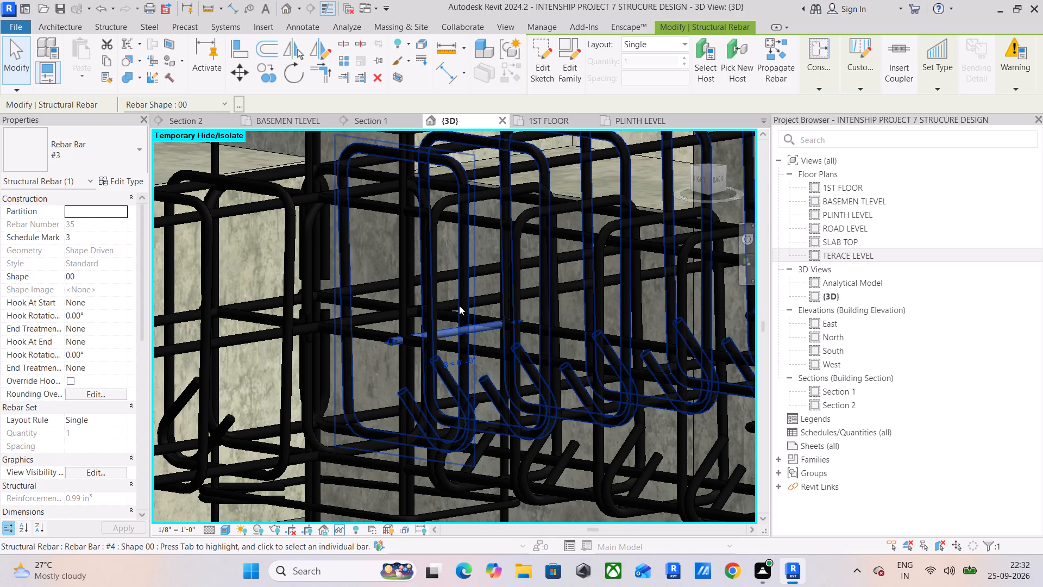
scroll(459, 305, "down", 18)
scroll(480, 359, "down", 5)
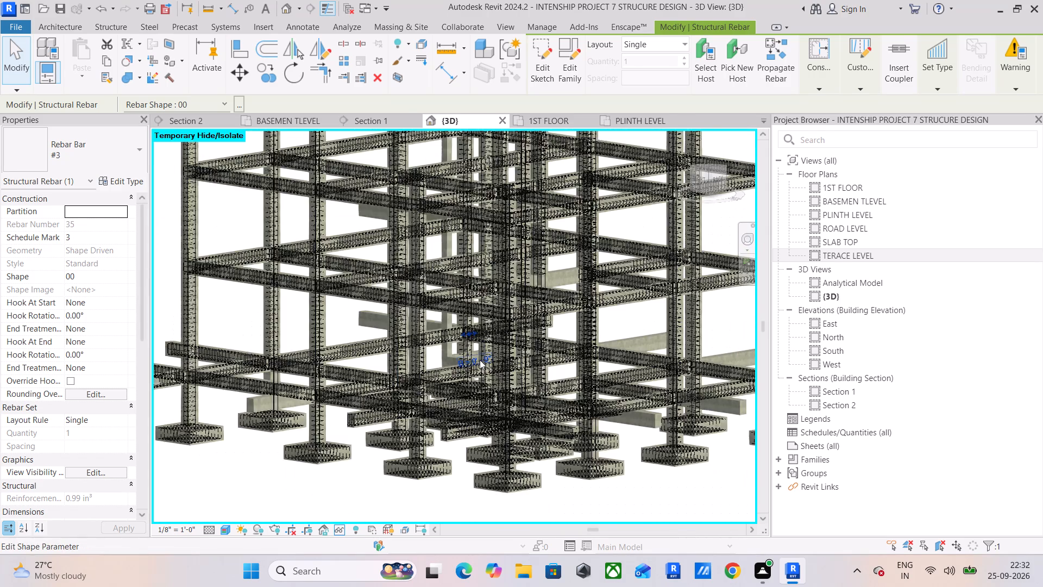
scroll(466, 325, "up", 14)
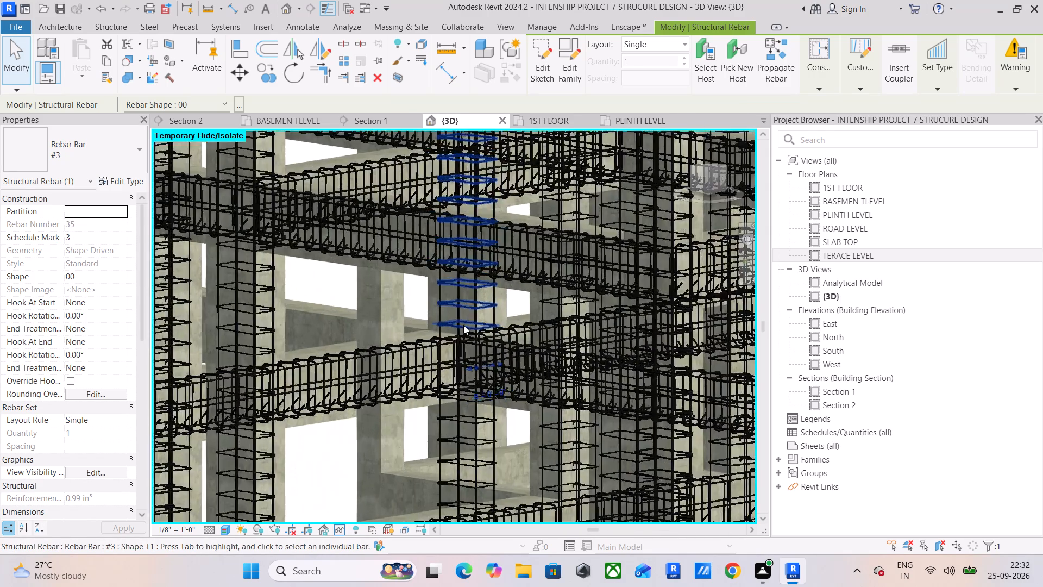
scroll(463, 325, "up", 1)
scroll(502, 404, "up", 11)
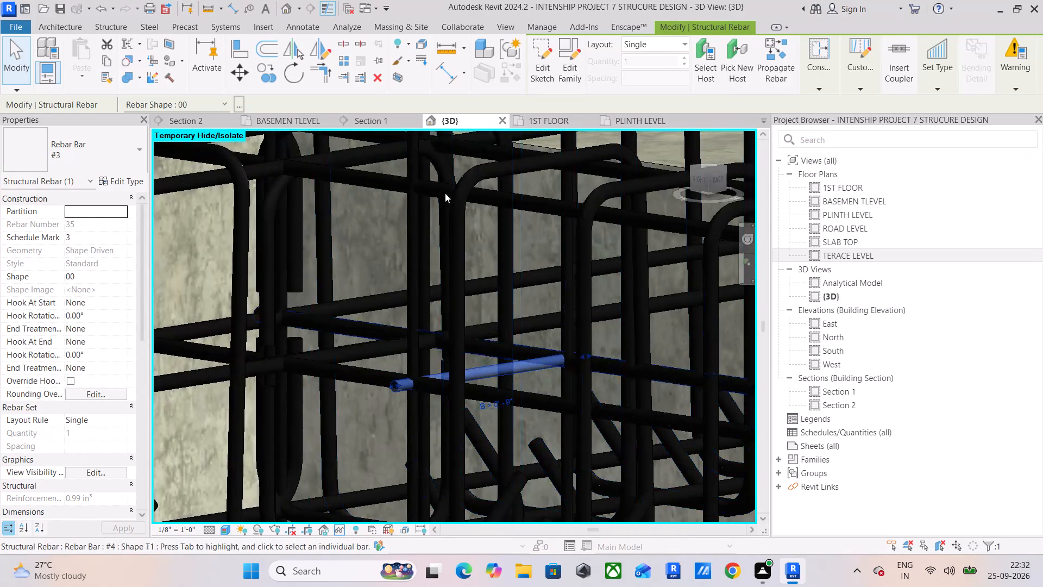
Locate the selected #3 bar in the basement level plan and in Section 1, and examine its position in the beam-column joint.
left_click(294, 119)
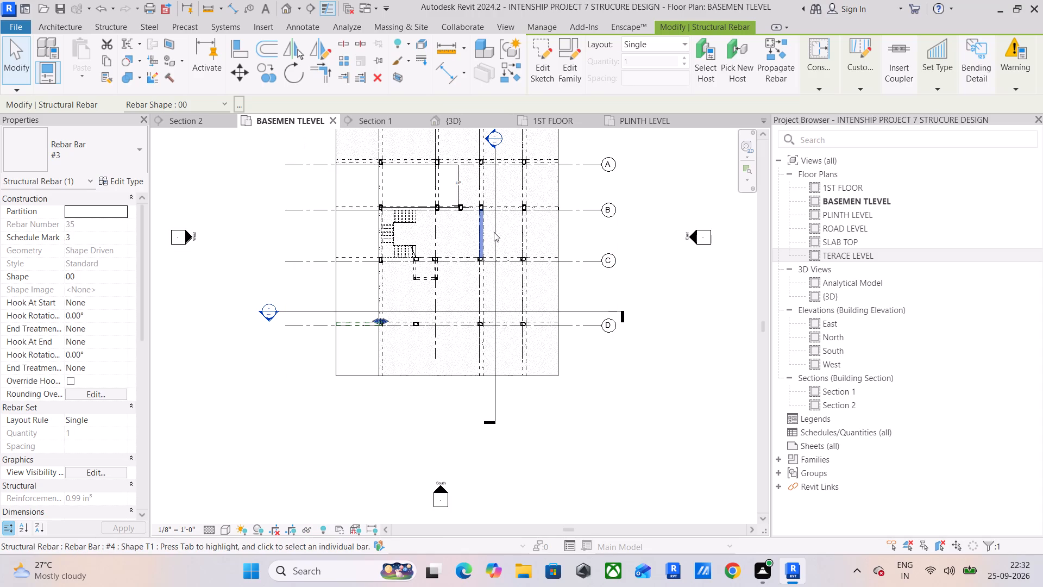
scroll(378, 327, "up", 15)
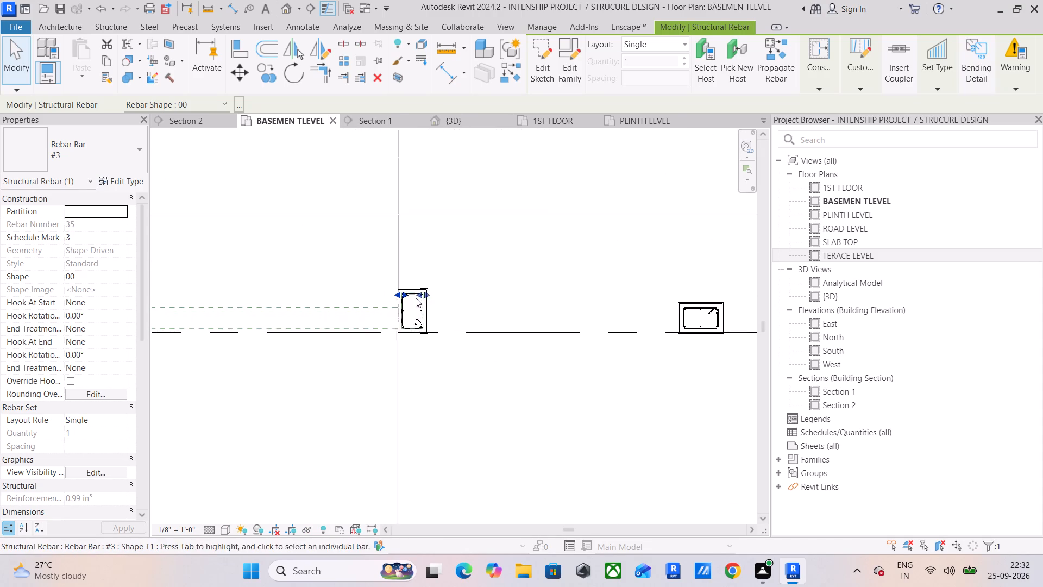
scroll(422, 295, "up", 10)
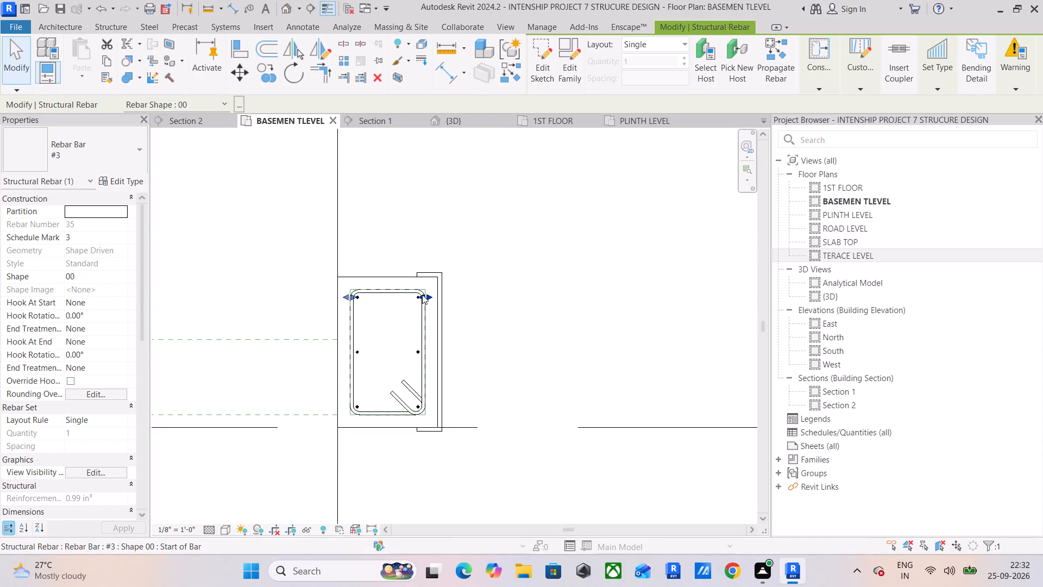
scroll(422, 295, "down", 2)
left_click(376, 118)
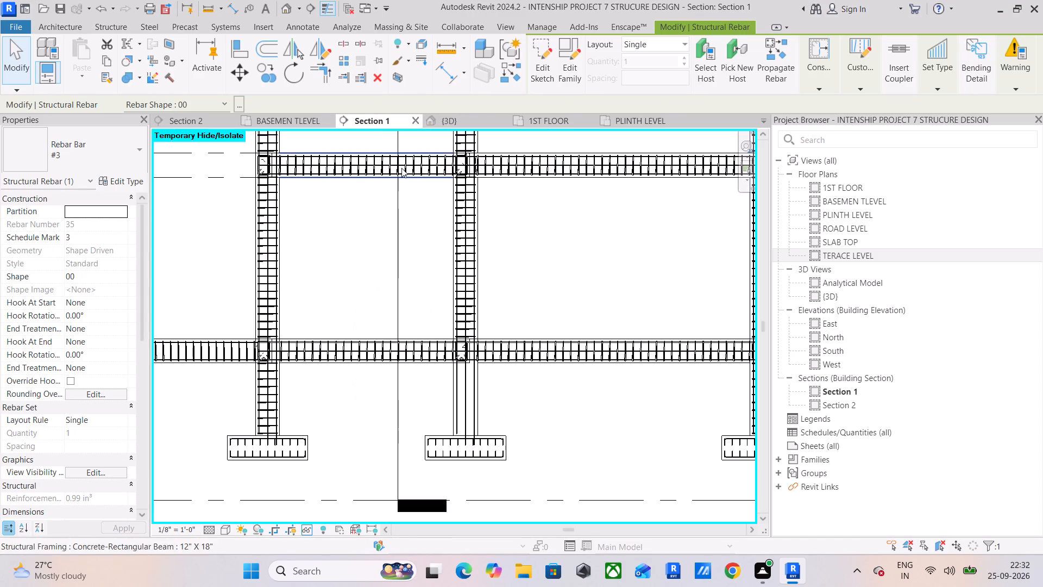
scroll(514, 359, "down", 6)
scroll(713, 361, "up", 4)
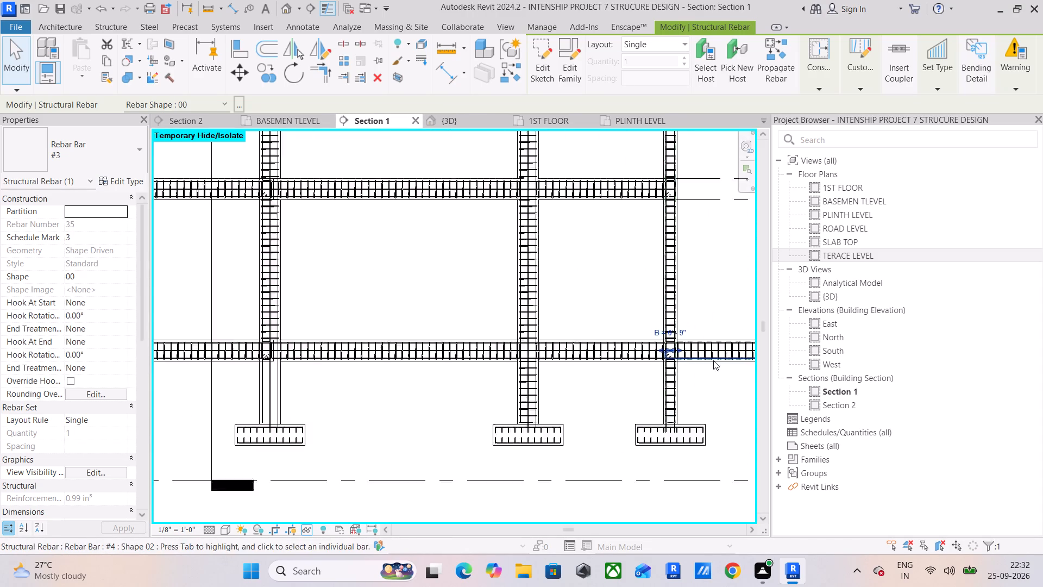
scroll(713, 360, "up", 6)
middle_click_drag(705, 352, 505, 341)
scroll(504, 345, "up", 11)
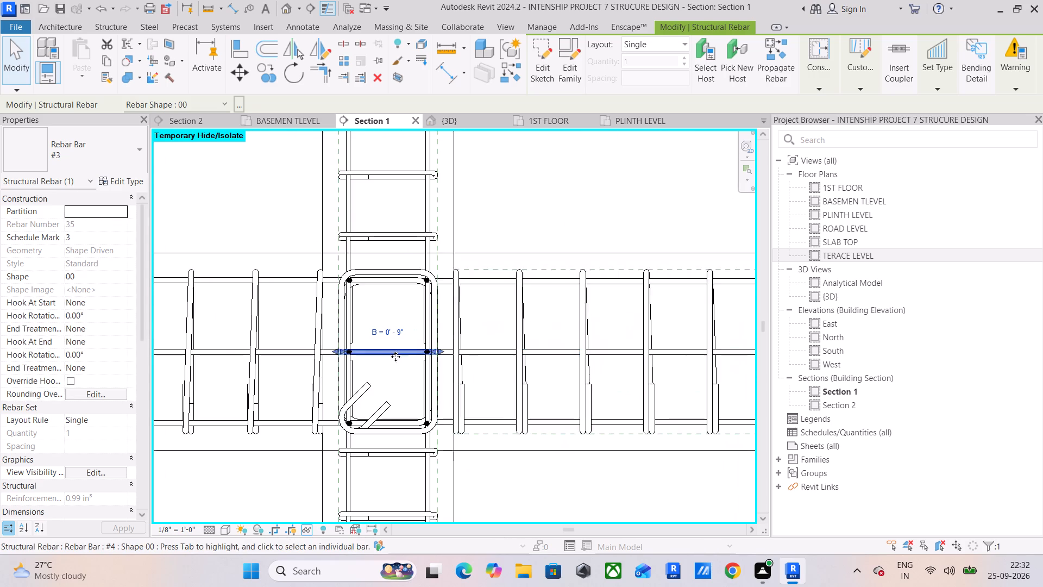
scroll(391, 352, "up", 5)
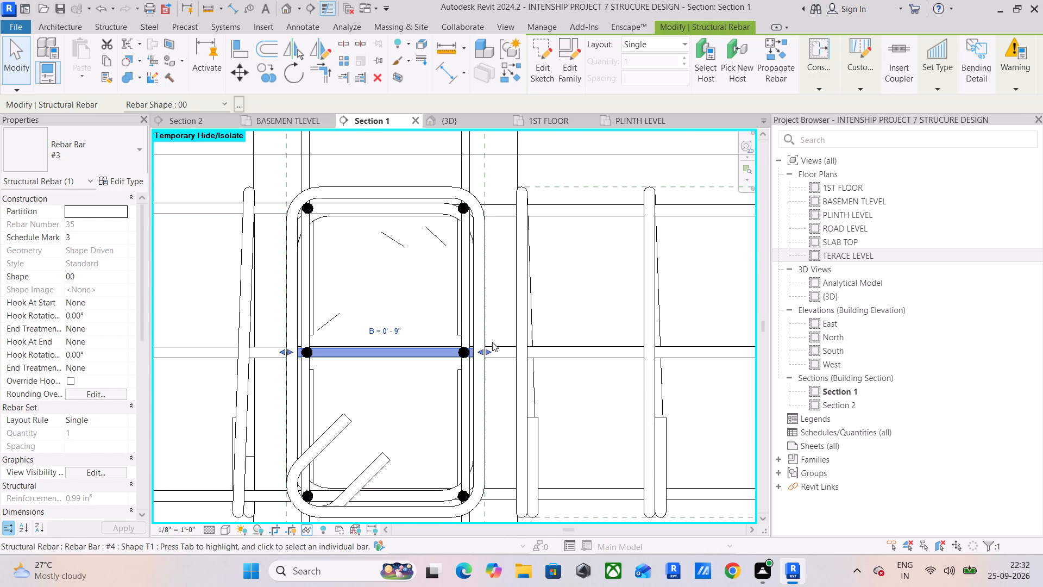
scroll(485, 366, "down", 4)
middle_click_drag(494, 363, 257, 335)
scroll(257, 335, "down", 4)
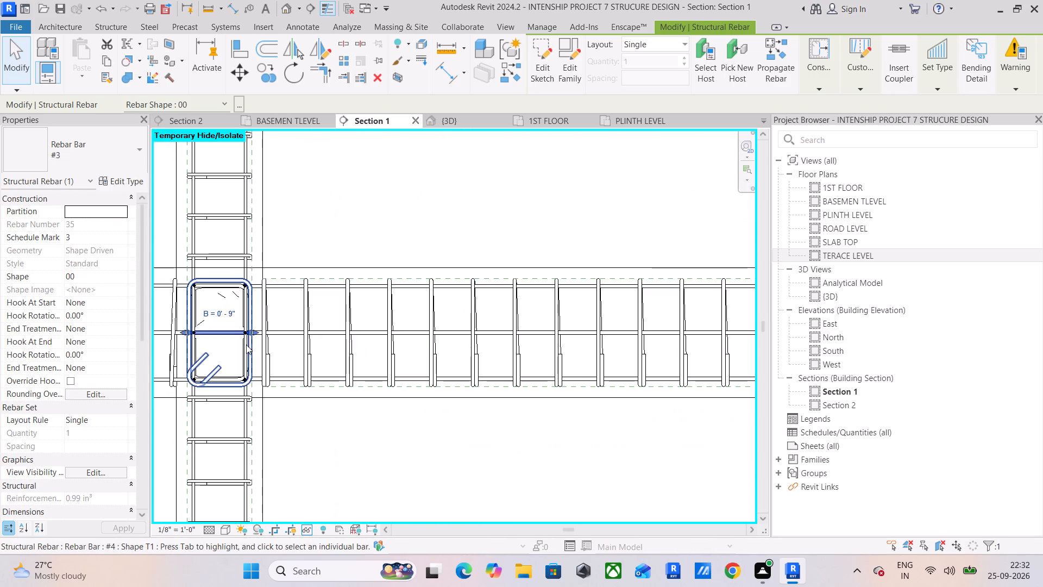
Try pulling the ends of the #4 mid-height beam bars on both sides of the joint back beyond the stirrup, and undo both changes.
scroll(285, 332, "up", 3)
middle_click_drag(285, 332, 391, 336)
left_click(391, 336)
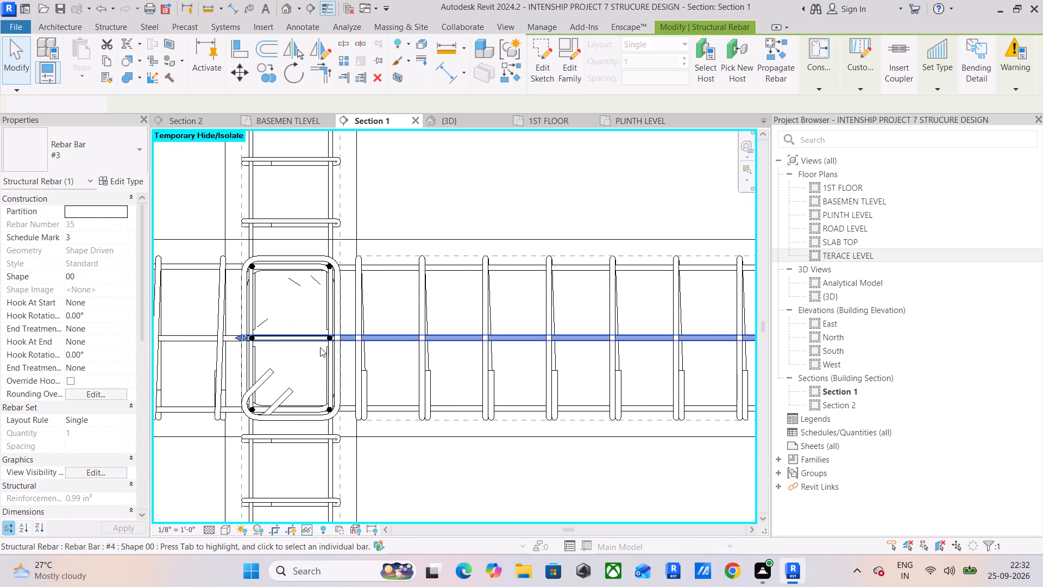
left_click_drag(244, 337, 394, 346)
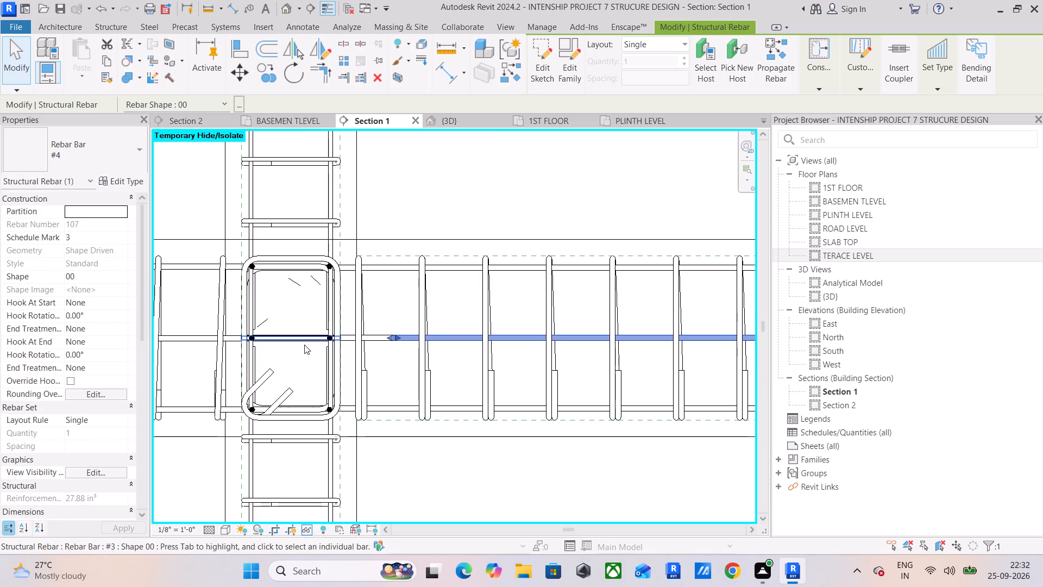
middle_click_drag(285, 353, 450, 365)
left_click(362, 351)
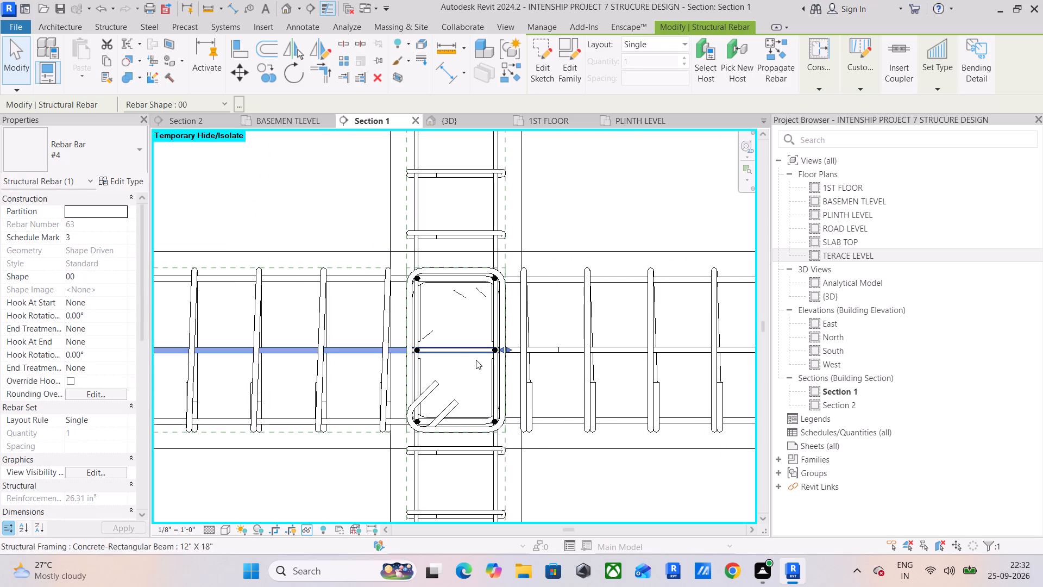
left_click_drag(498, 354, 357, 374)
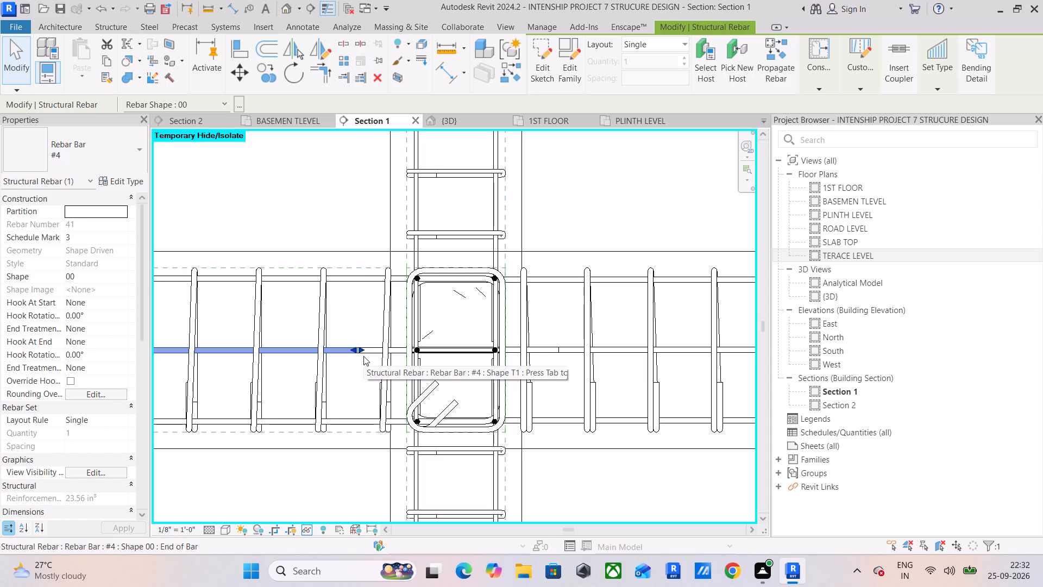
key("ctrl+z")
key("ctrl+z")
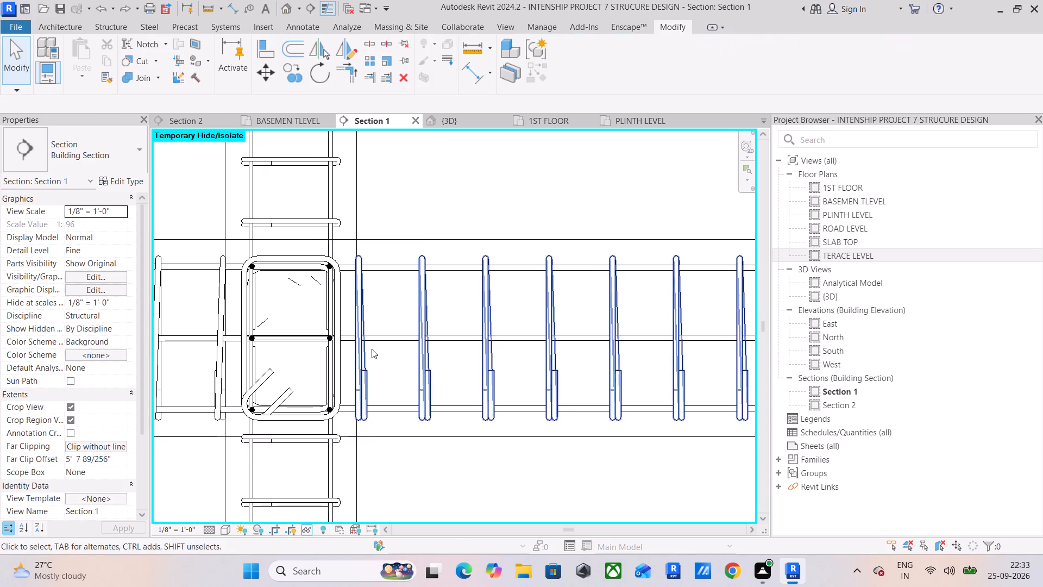
Delete the short #3 bar crossing the stirrup at mid-height in the Section 1 joint.
left_click(298, 334)
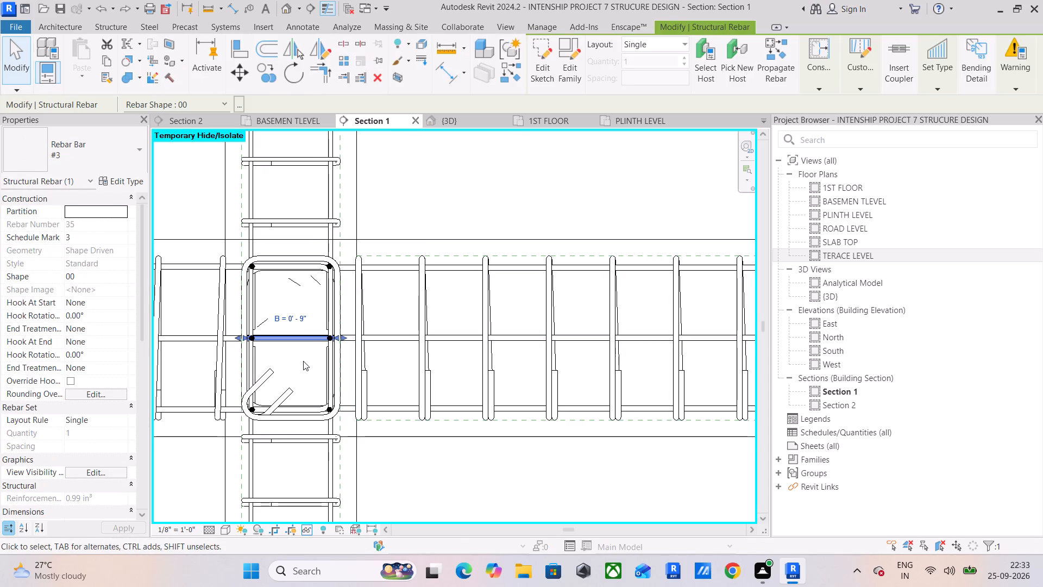
key("Delete")
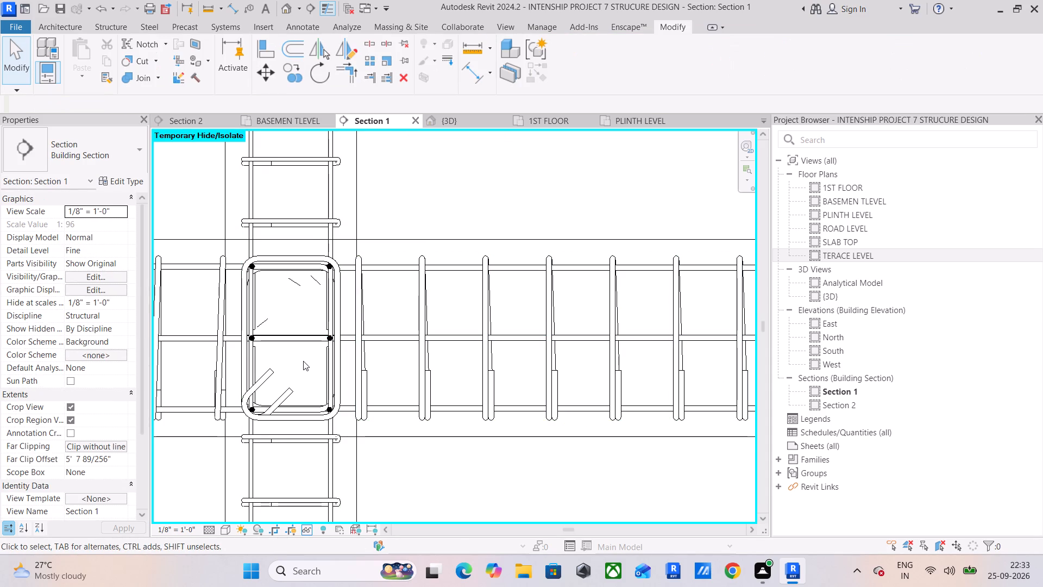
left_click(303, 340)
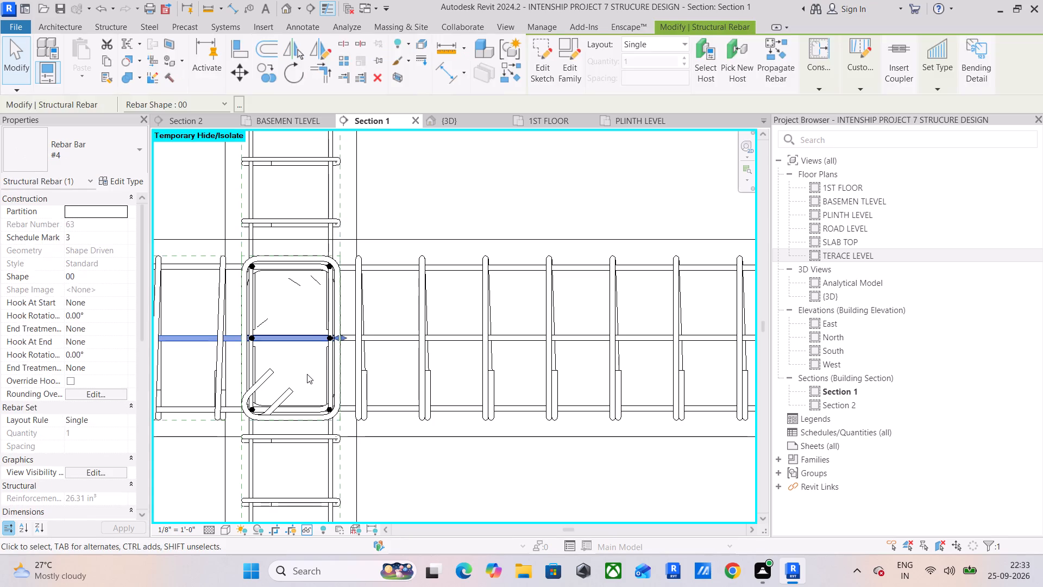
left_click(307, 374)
In the 3D view, select the whole structure, list its related warnings, and show the #3 bar flagged in Warning 1.
left_click(443, 122)
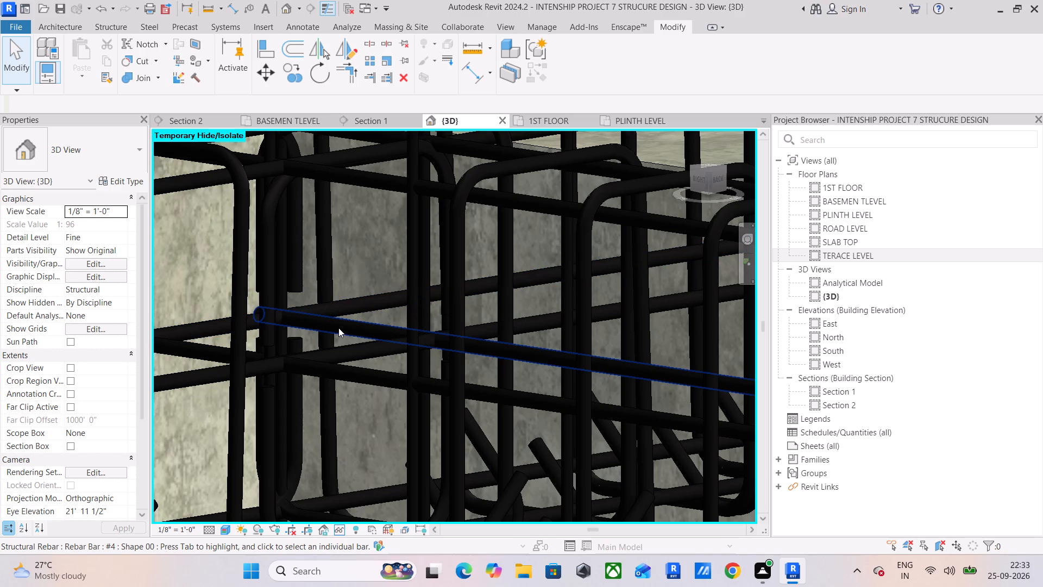
scroll(341, 326, "down", 4)
scroll(340, 373, "down", 3)
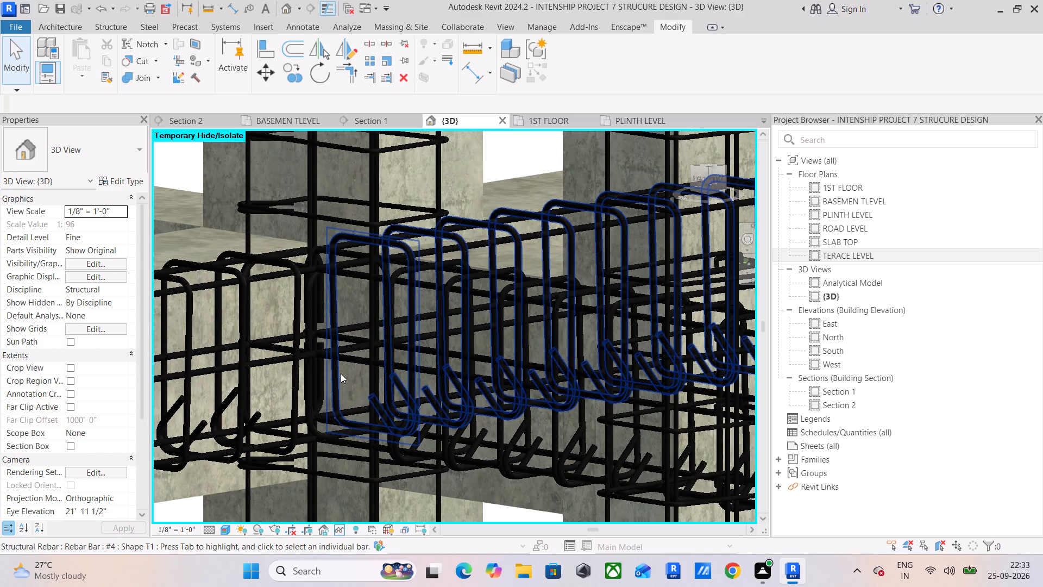
scroll(344, 370, "down", 5)
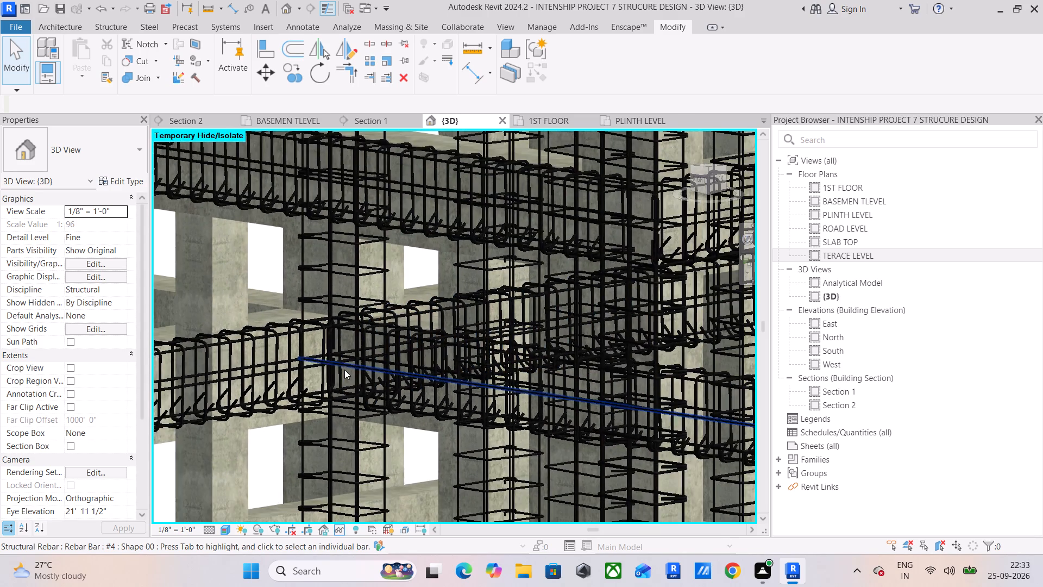
scroll(345, 198, "down", 20)
scroll(345, 198, "down", 4)
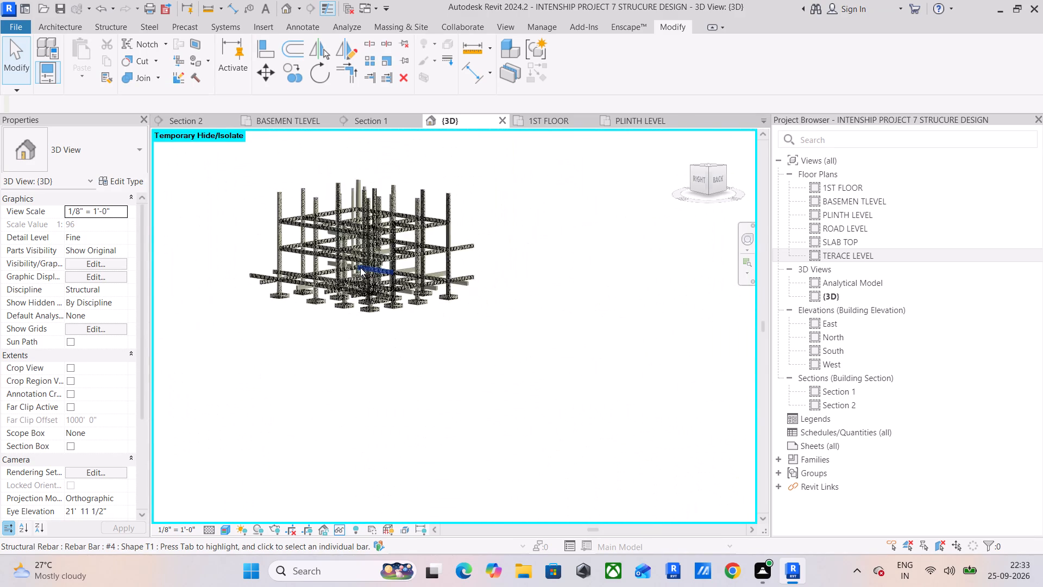
middle_click_drag(362, 265, 391, 336)
left_click_drag(254, 244, 586, 457)
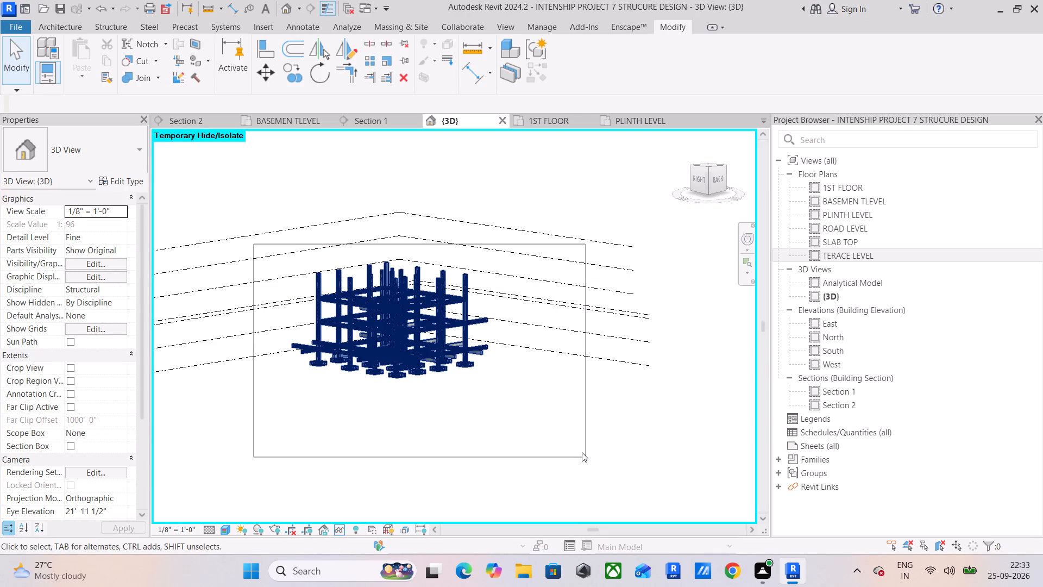
left_click(574, 68)
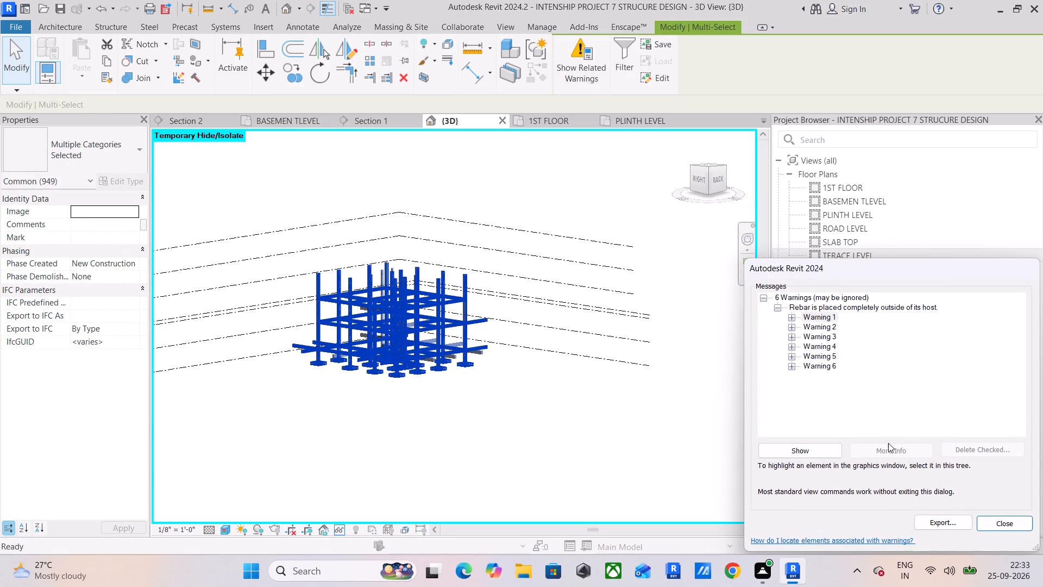
left_click(789, 317)
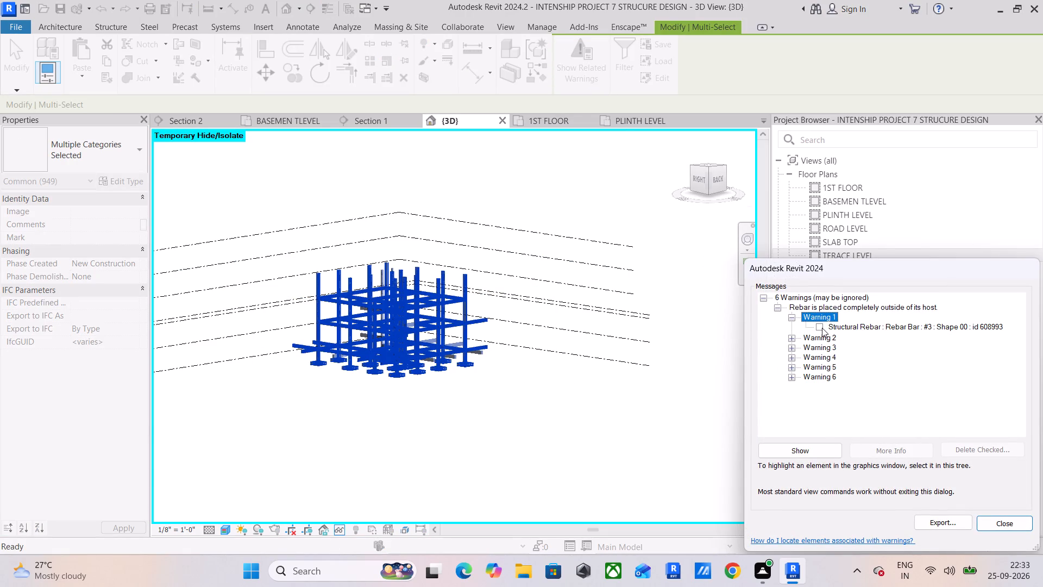
left_click(818, 324)
left_click(803, 448)
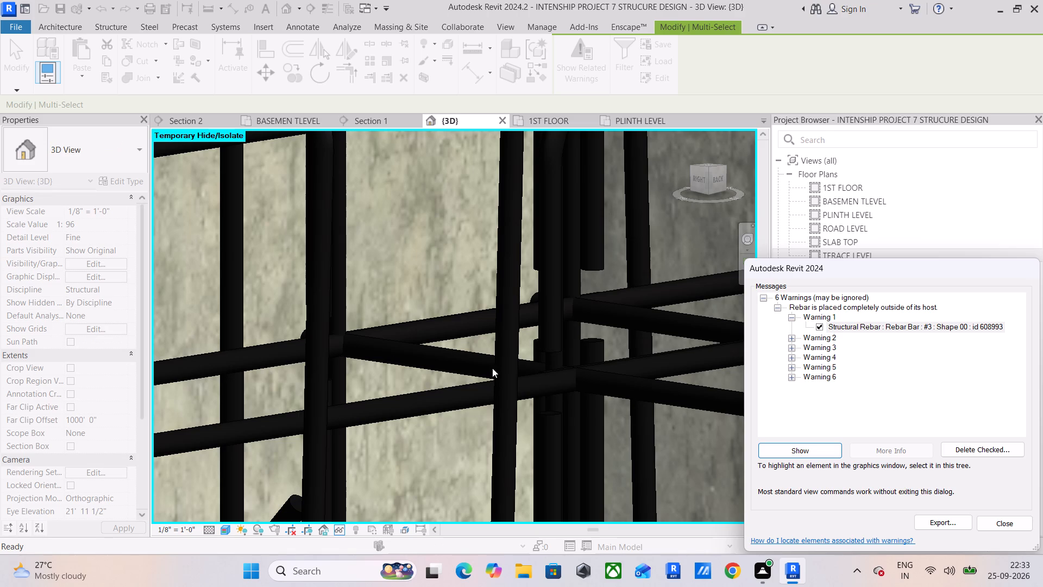
Examine the flagged #3 bar at the beam-column joint in 3D, close the warnings, and delete that bar.
scroll(492, 368, "down", 13)
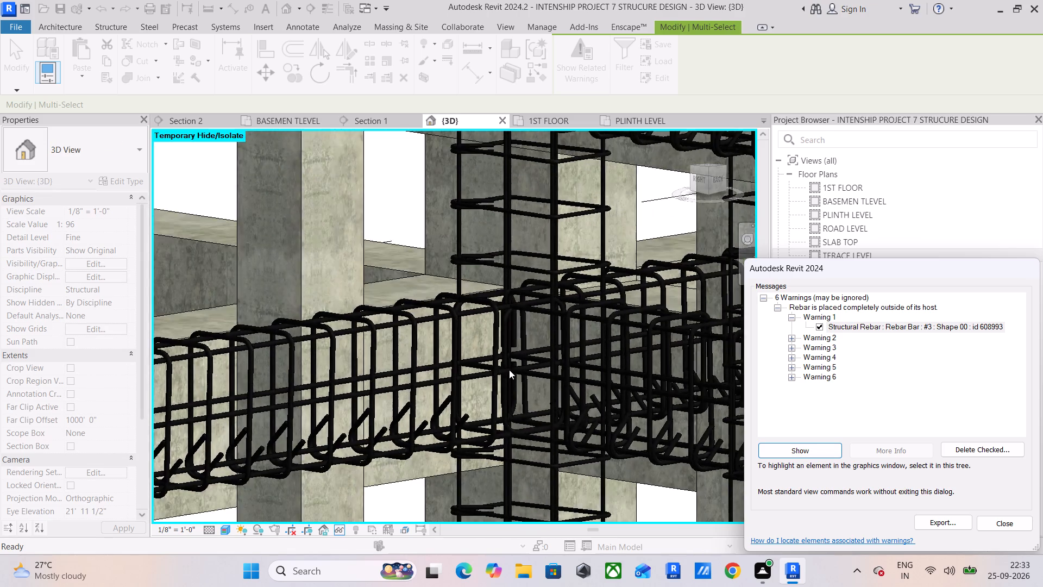
scroll(509, 370, "down", 2)
middle_click_drag(525, 373, 379, 286)
scroll(379, 286, "up", 1)
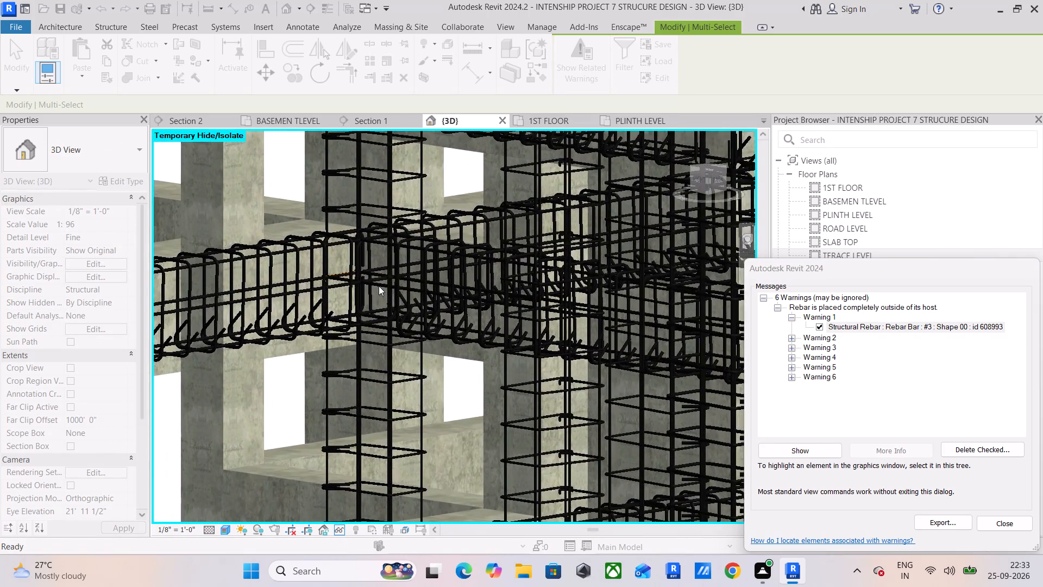
scroll(379, 286, "down", 5)
scroll(360, 278, "up", 12)
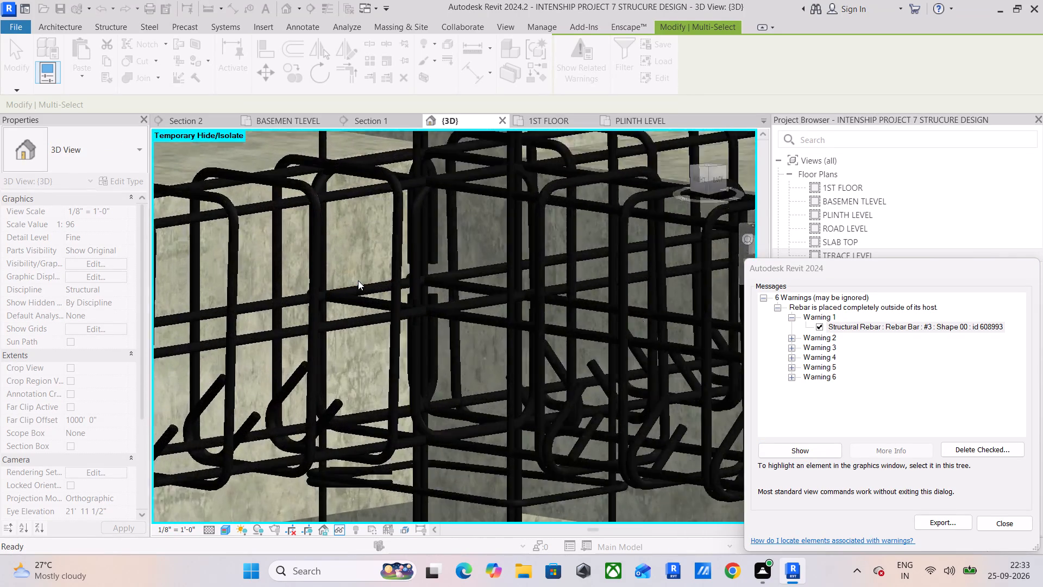
scroll(358, 280, "up", 8)
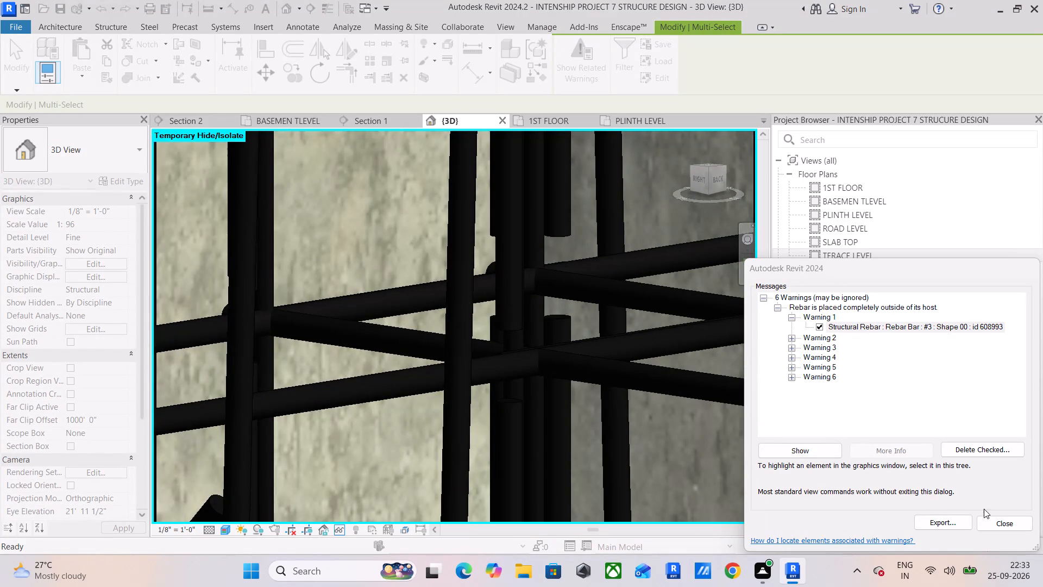
left_click(992, 520)
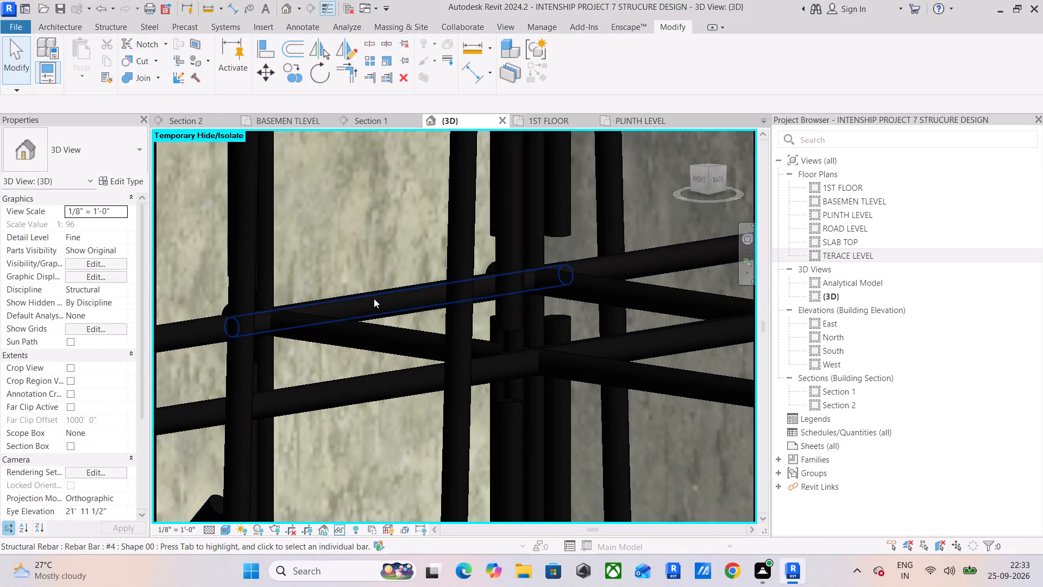
left_click(374, 298)
key("Delete")
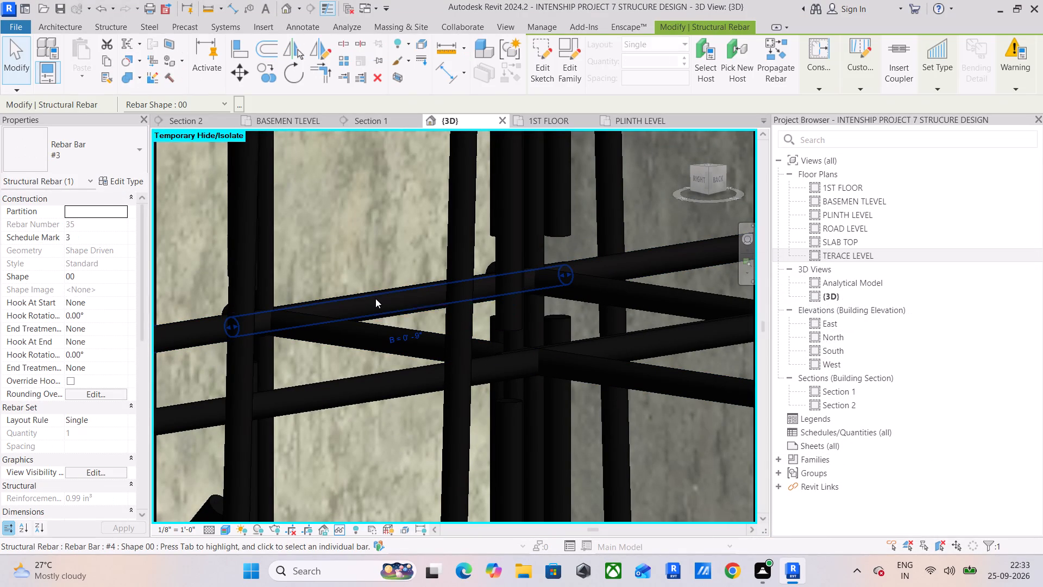
Reselect the whole structure, list its related warnings again, then show and select the #4 bar flagged in Warning 1.
scroll(399, 289, "down", 6)
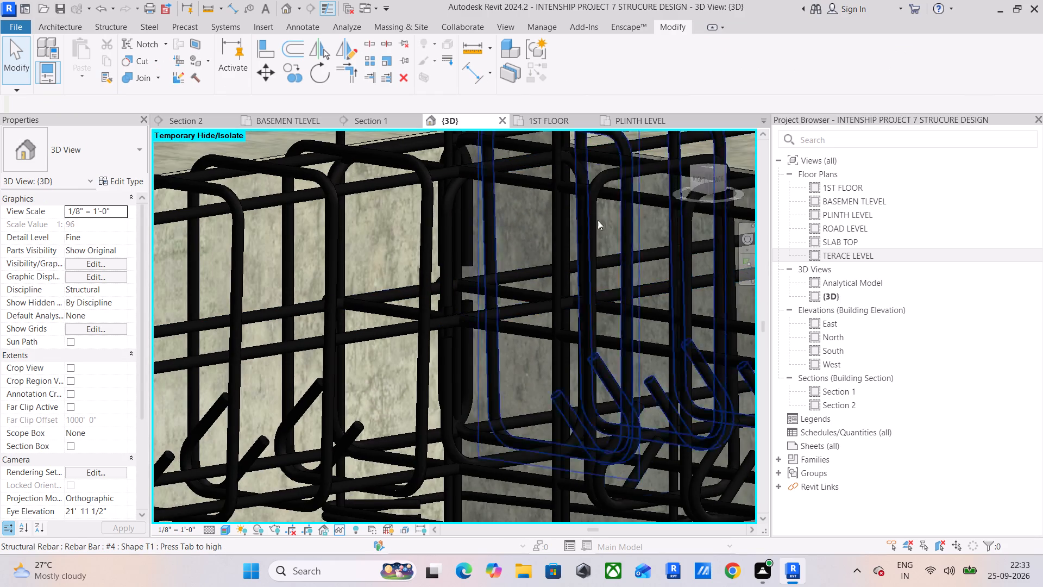
scroll(574, 249, "down", 20)
scroll(574, 249, "down", 11)
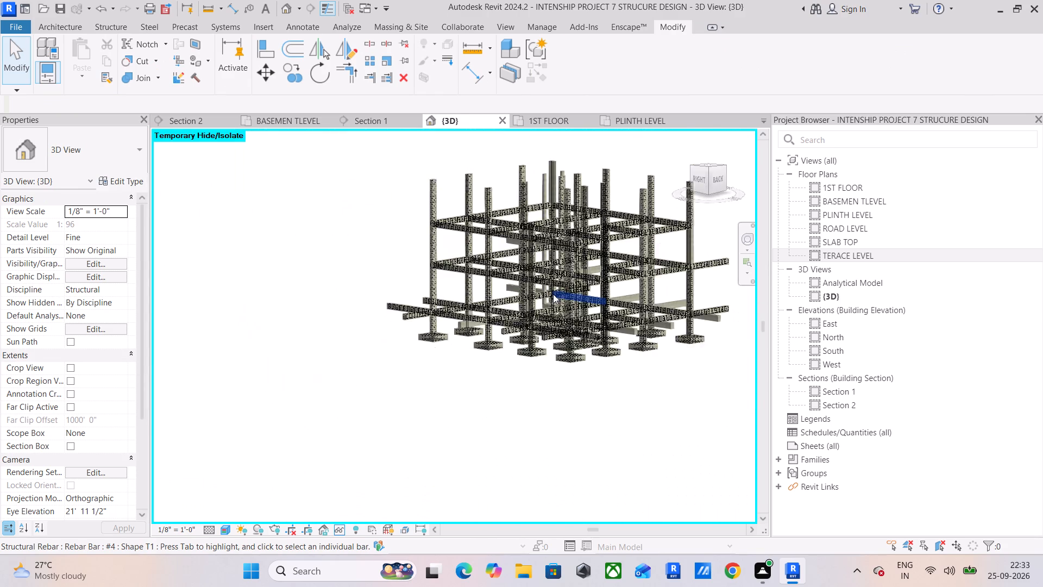
left_click_drag(397, 177, 625, 372)
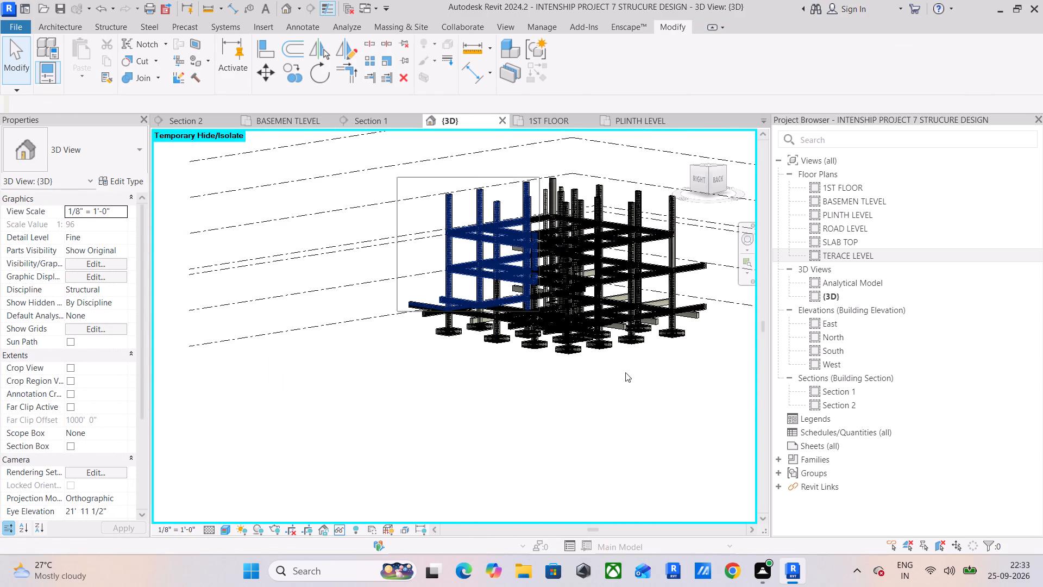
left_click_drag(625, 372, 733, 404)
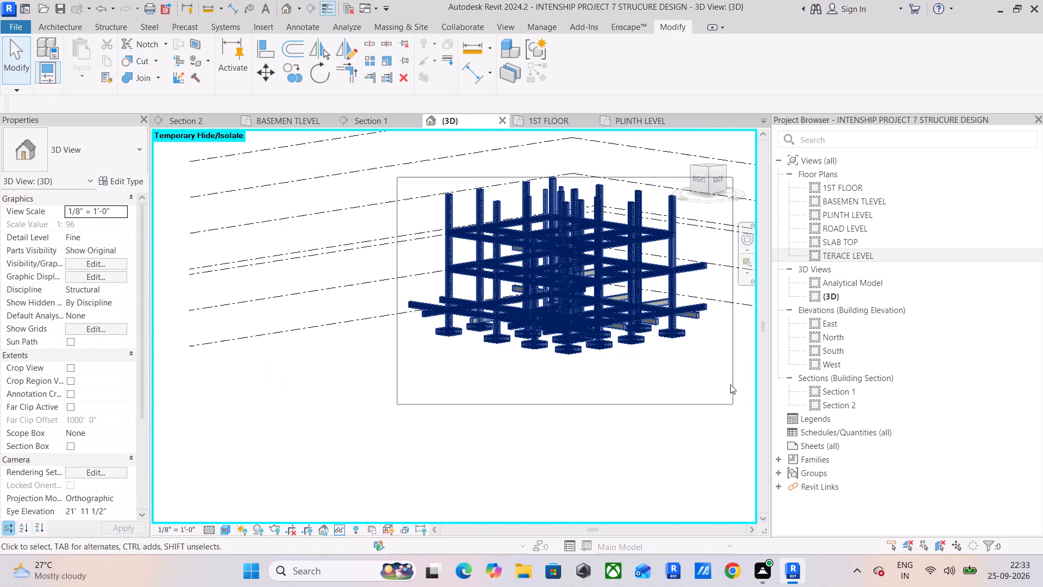
left_click(574, 72)
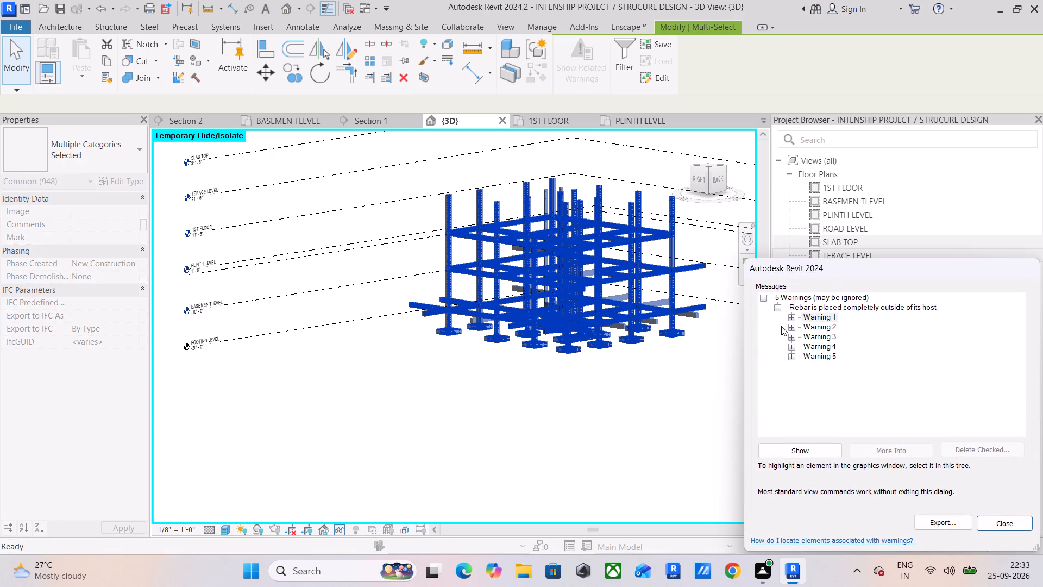
left_click(792, 315)
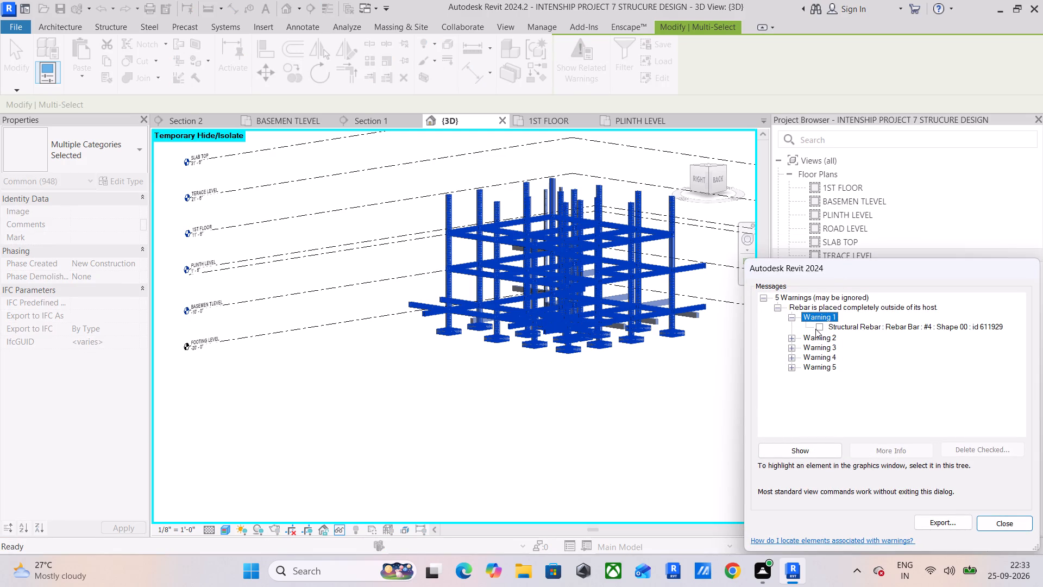
left_click(818, 327)
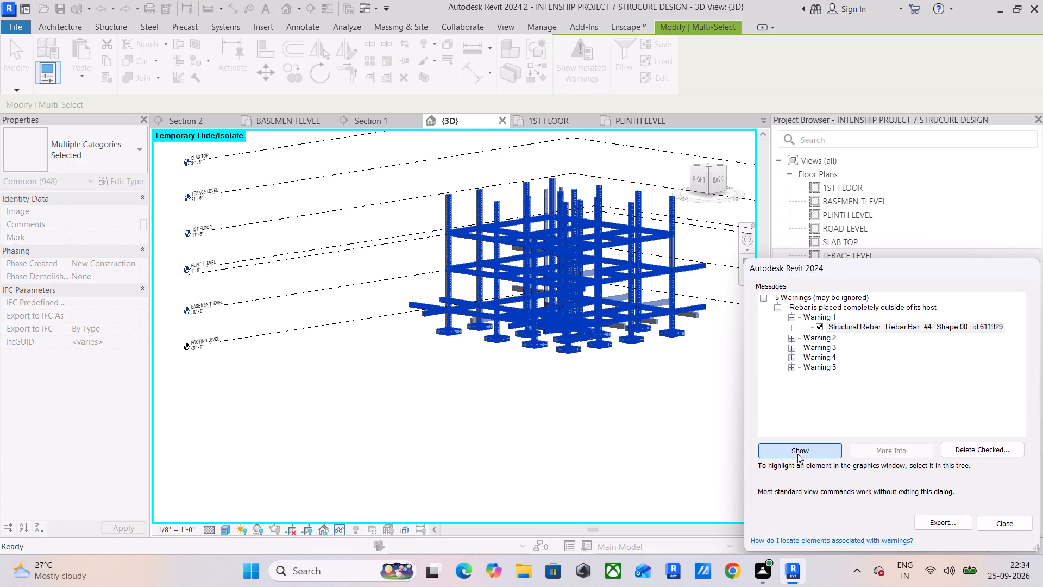
left_click(797, 454)
scroll(473, 319, "up", 4)
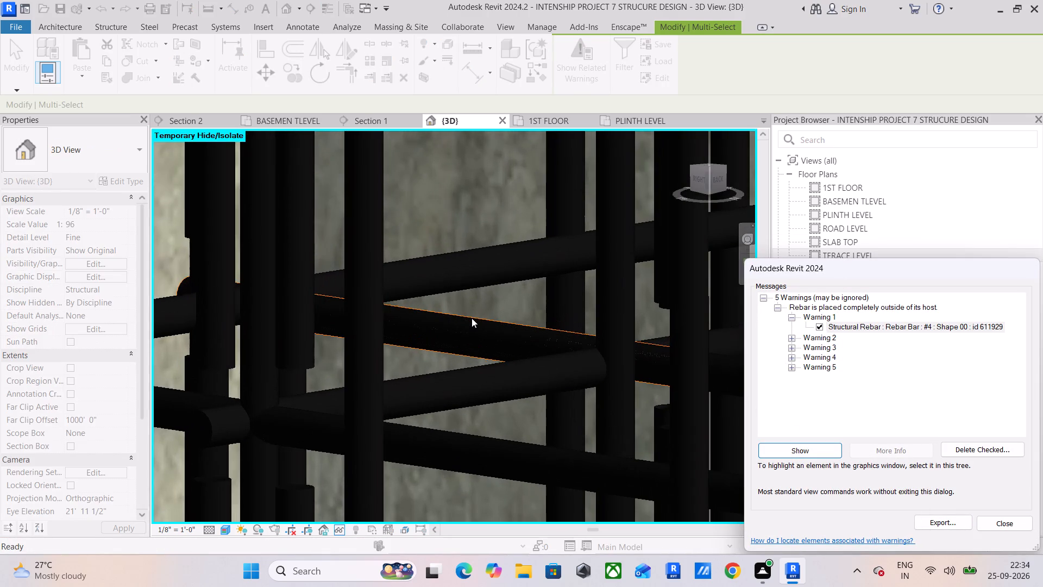
scroll(472, 318, "down", 5)
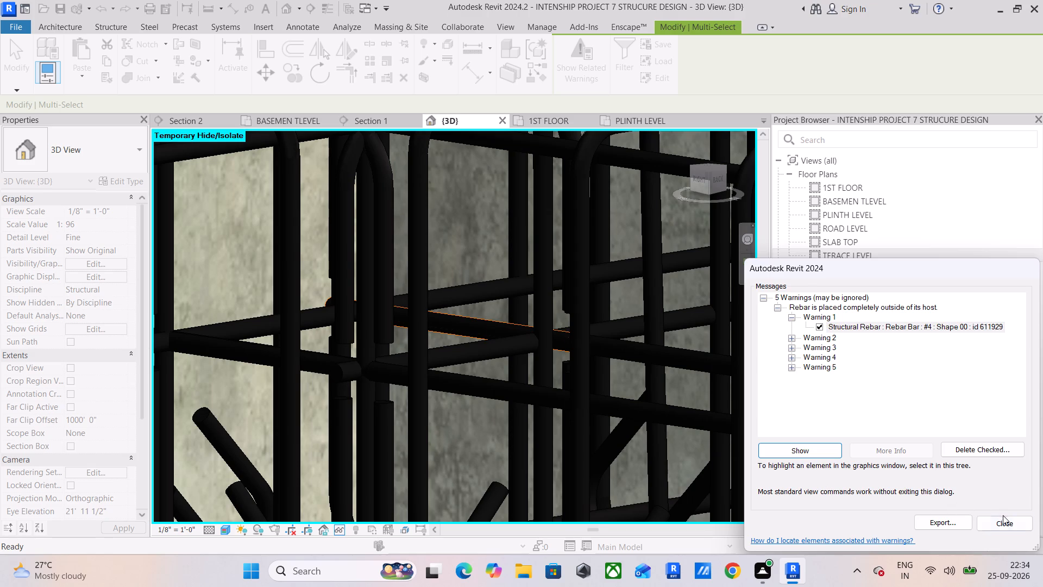
left_click(1003, 515)
left_click(480, 330)
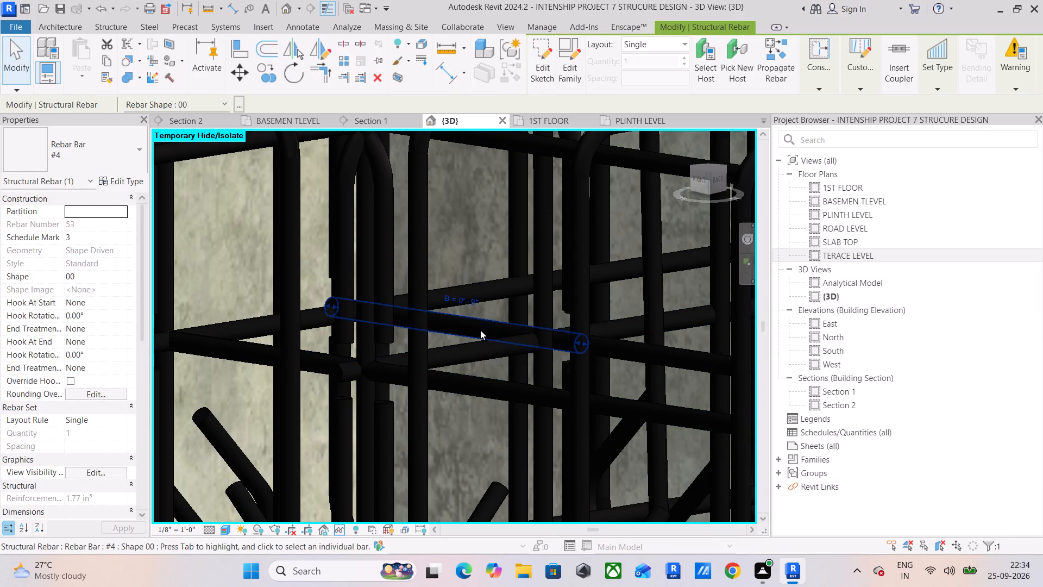
Examine which beam-column joint holds the selected #4 bar in 3D, and look for the bar in Section 1.
scroll(480, 330, "down", 18)
scroll(480, 330, "down", 7)
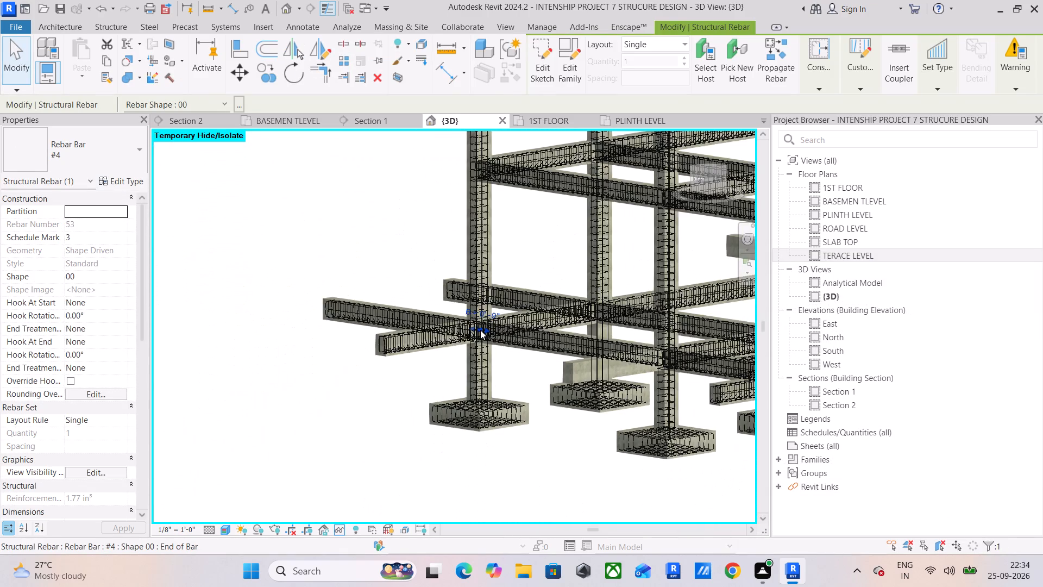
scroll(480, 330, "down", 1)
scroll(480, 330, "up", 5)
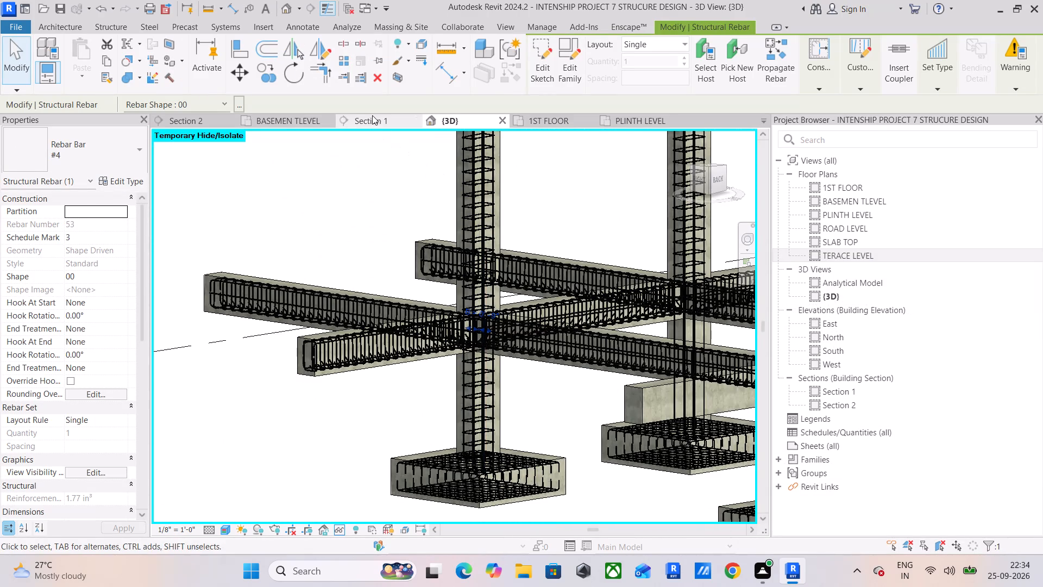
scroll(476, 325, "up", 20)
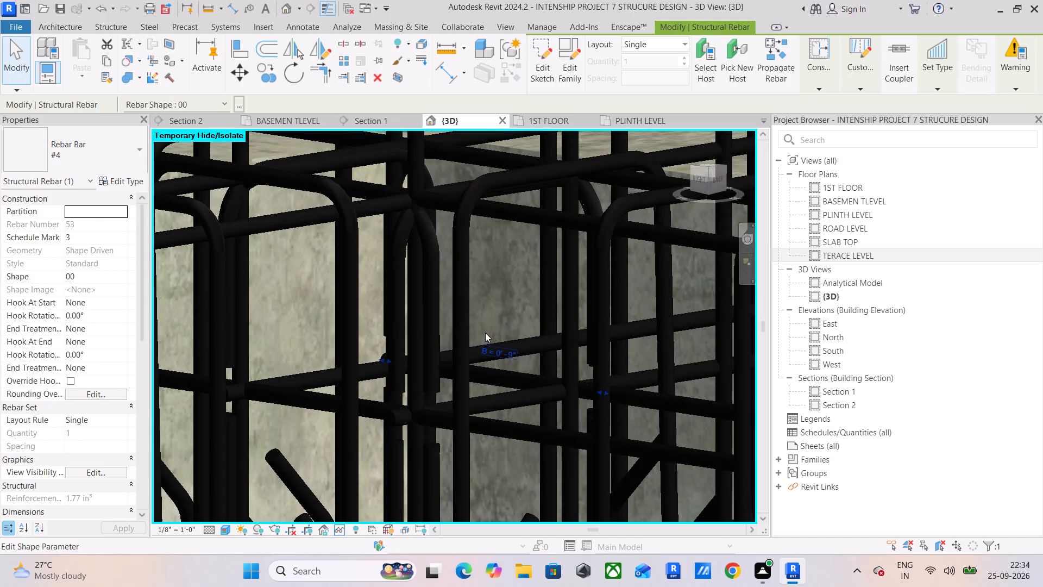
left_click(369, 114)
left_click(378, 124)
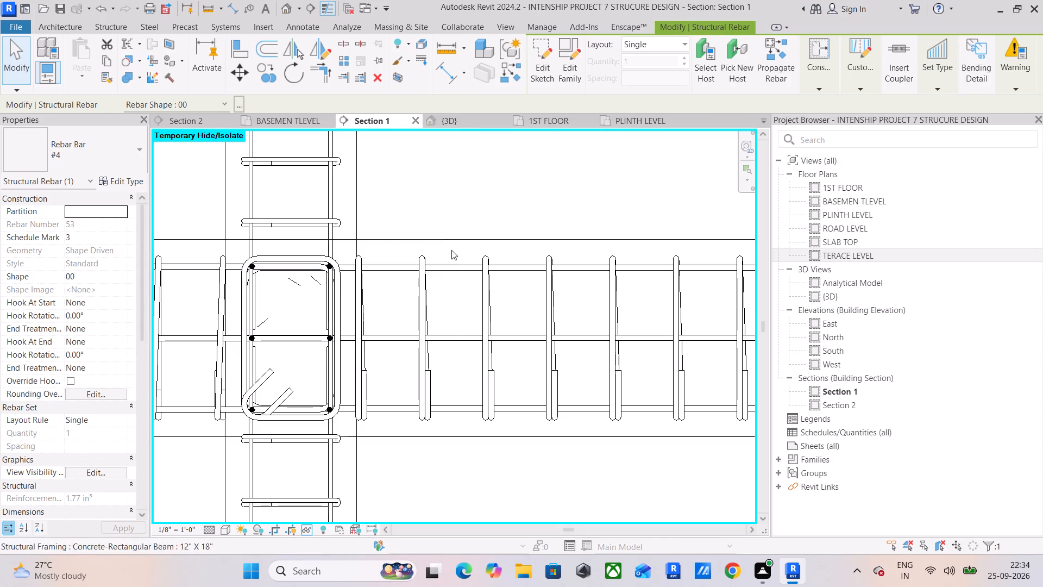
scroll(429, 339, "down", 18)
middle_click_drag(428, 339, 731, 322)
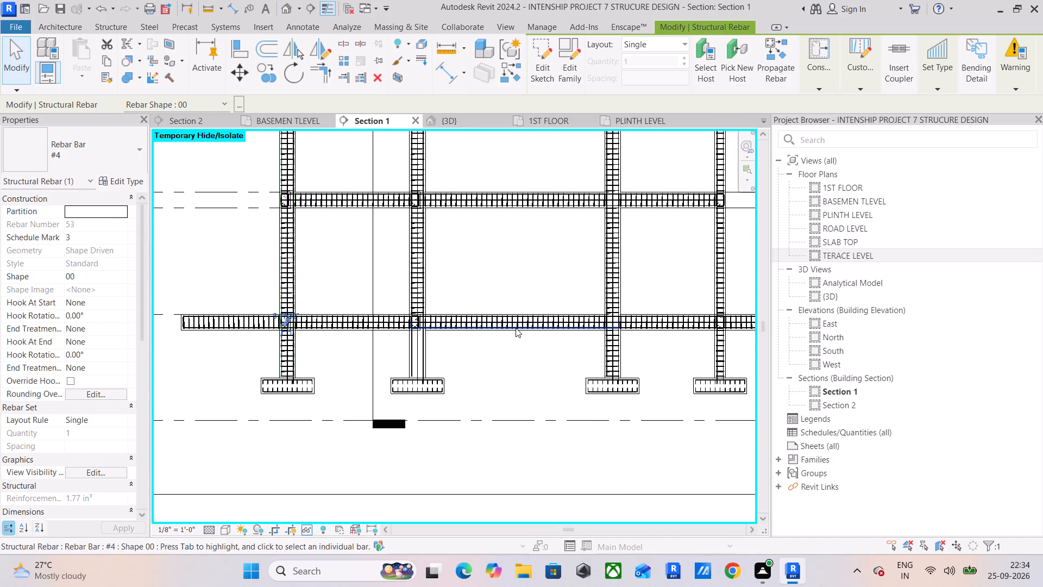
scroll(238, 309, "up", 5)
scroll(351, 347, "up", 6)
scroll(316, 309, "up", 4)
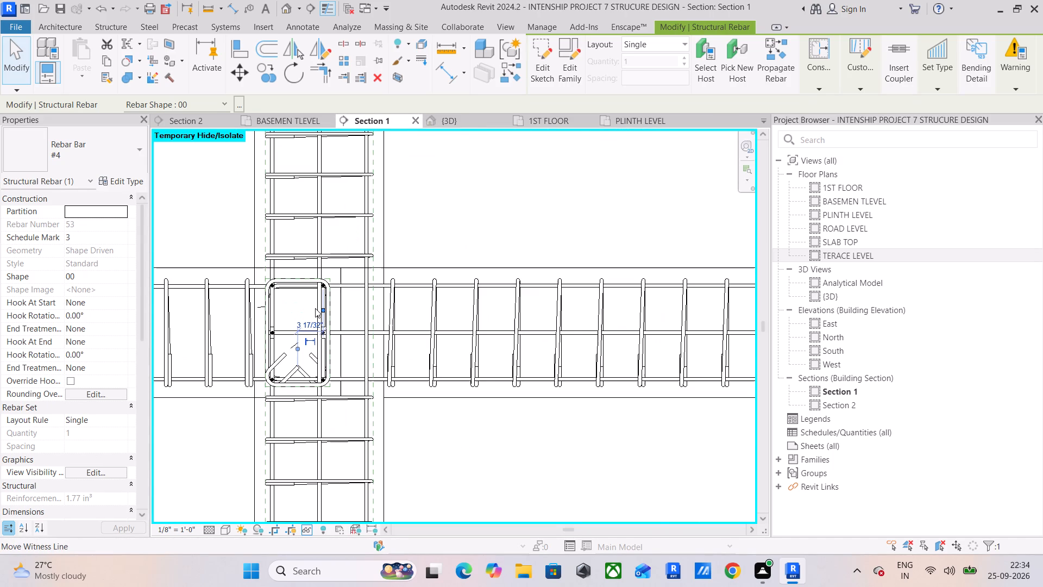
Look for the selected #4 bar along the basement-level beam and its column joints in Section 2.
left_click(204, 118)
scroll(428, 365, "down", 19)
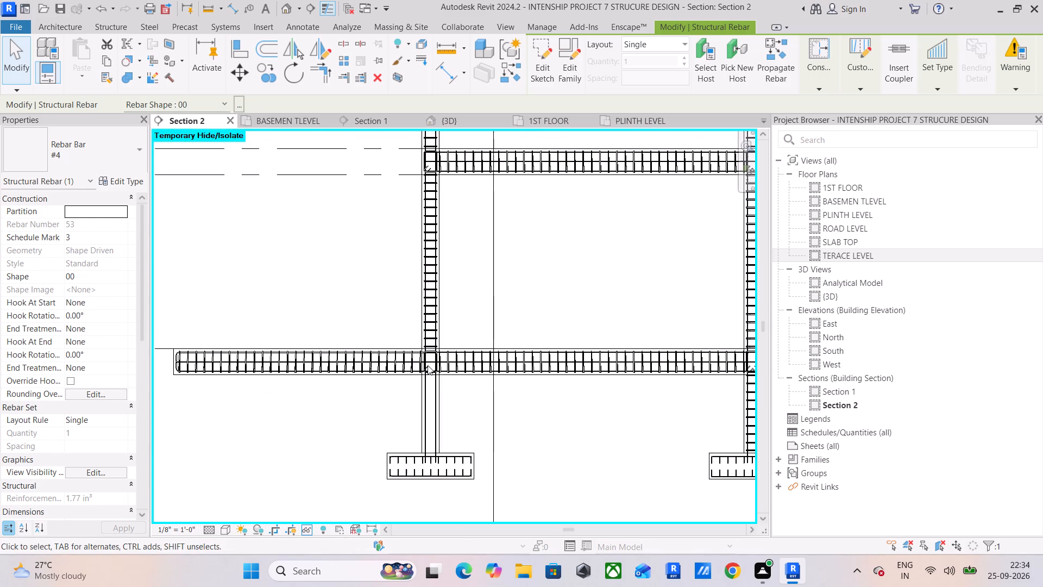
middle_click_drag(428, 365, 461, 274)
middle_click_drag(494, 283, 239, 309)
scroll(500, 326, "down", 5)
middle_click_drag(563, 329, 294, 310)
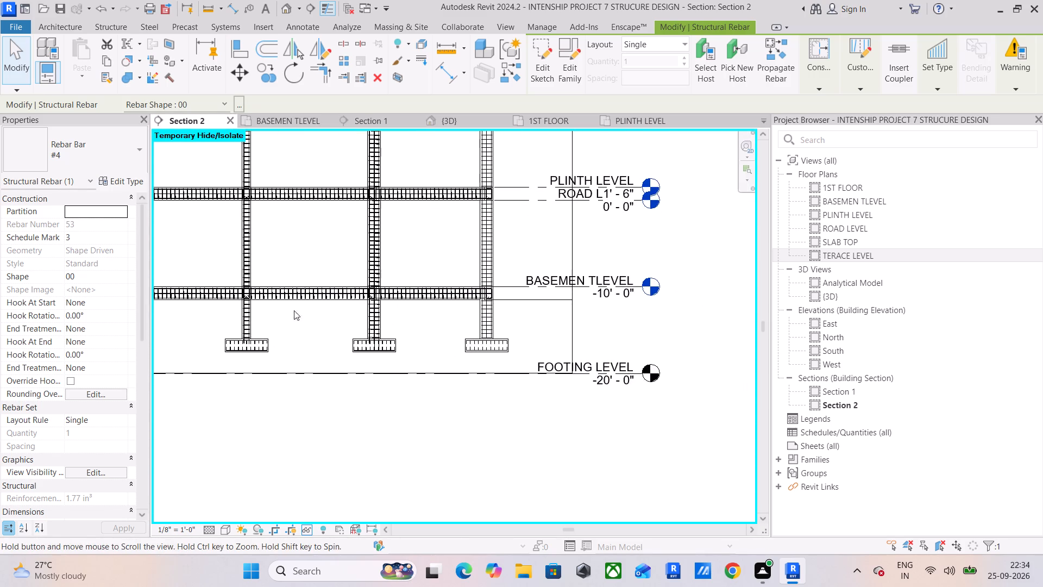
scroll(511, 293, "up", 1)
scroll(353, 295, "up", 5)
scroll(298, 293, "up", 5)
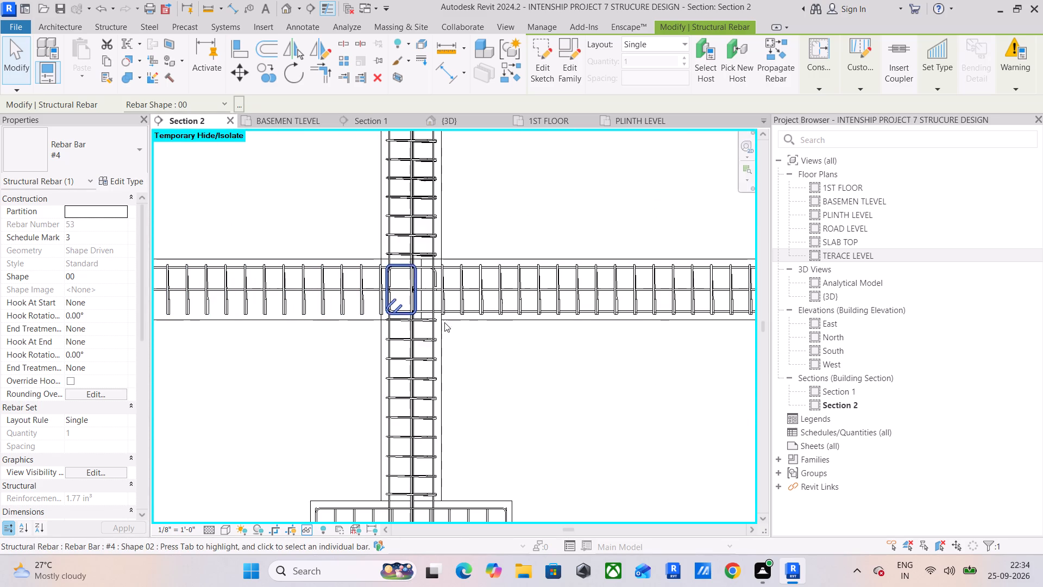
scroll(336, 342, "down", 12)
middle_click_drag(378, 359, 566, 359)
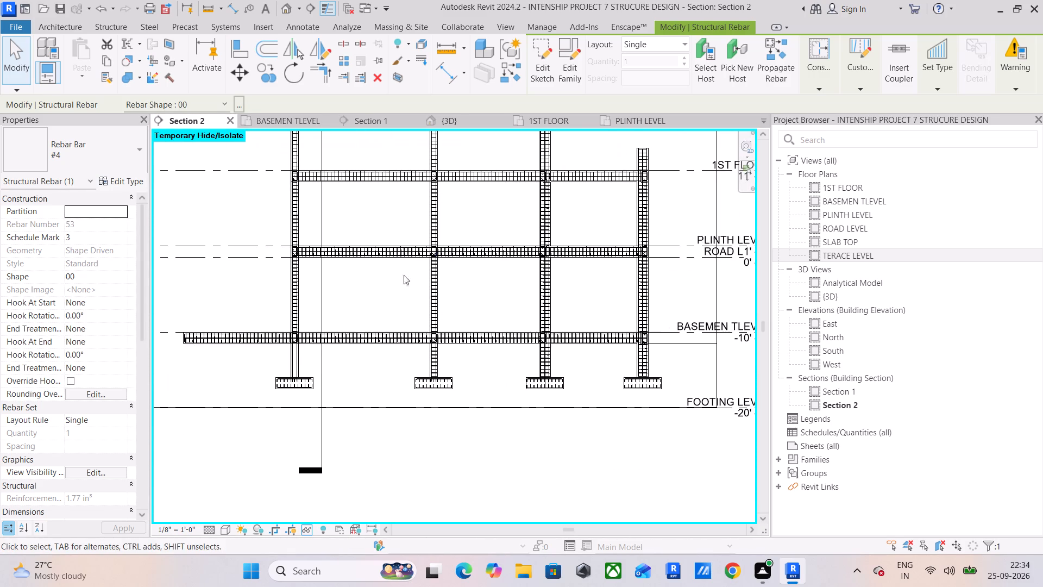
In the basement level plan, move the Section 2 line just beyond the outermost column line that holds the selected bar.
left_click(316, 126)
scroll(439, 390, "down", 10)
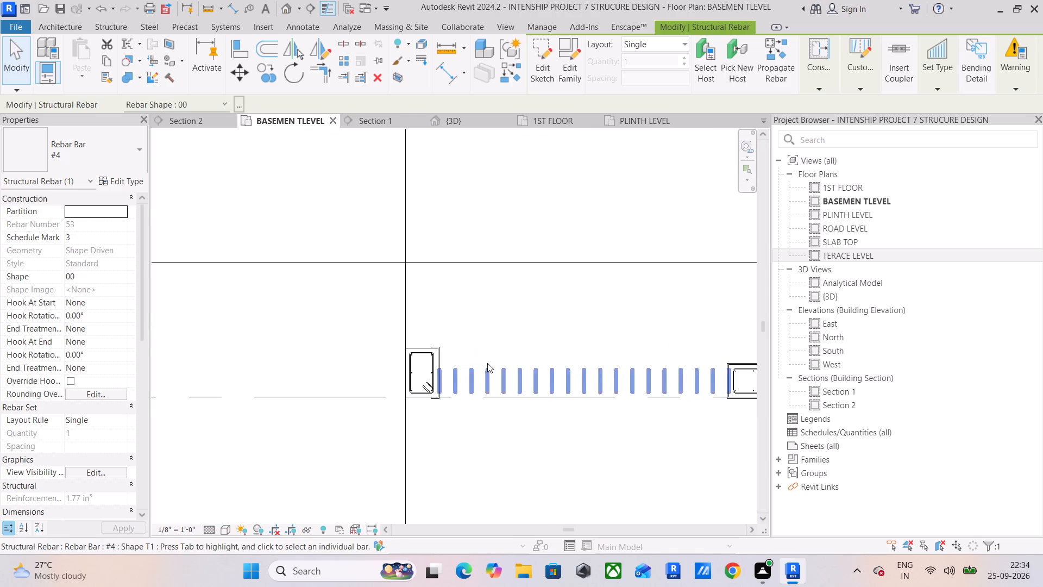
scroll(487, 363, "down", 3)
scroll(584, 359, "down", 6)
middle_click_drag(610, 340, 423, 428)
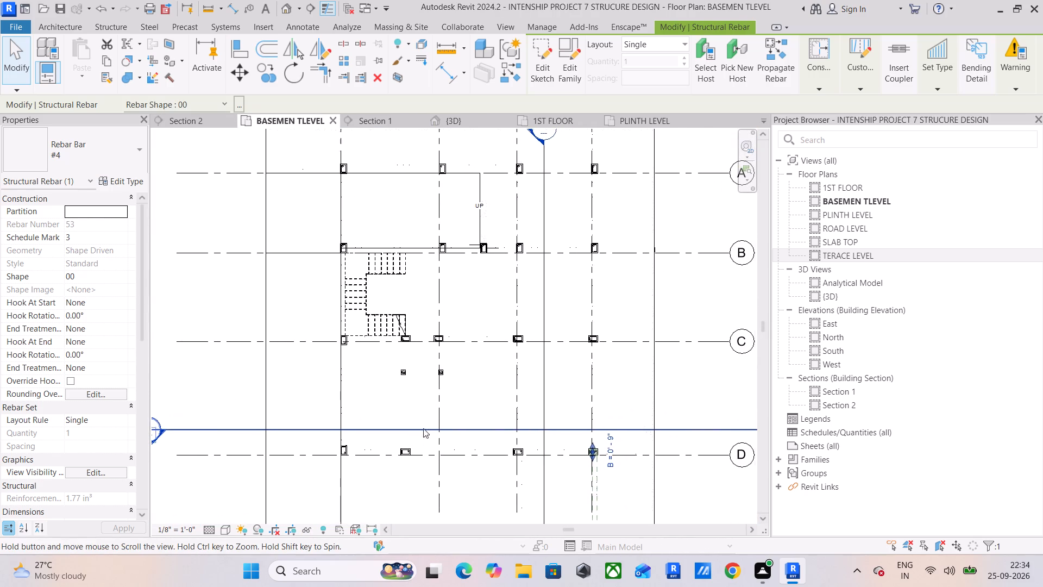
middle_click_drag(529, 322, 466, 371)
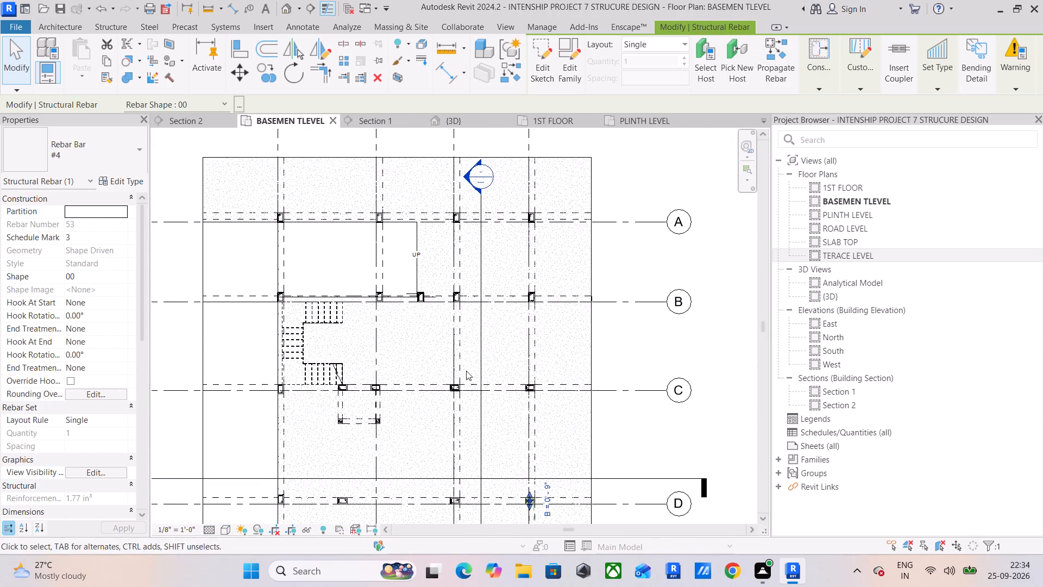
middle_click_drag(523, 470, 494, 290)
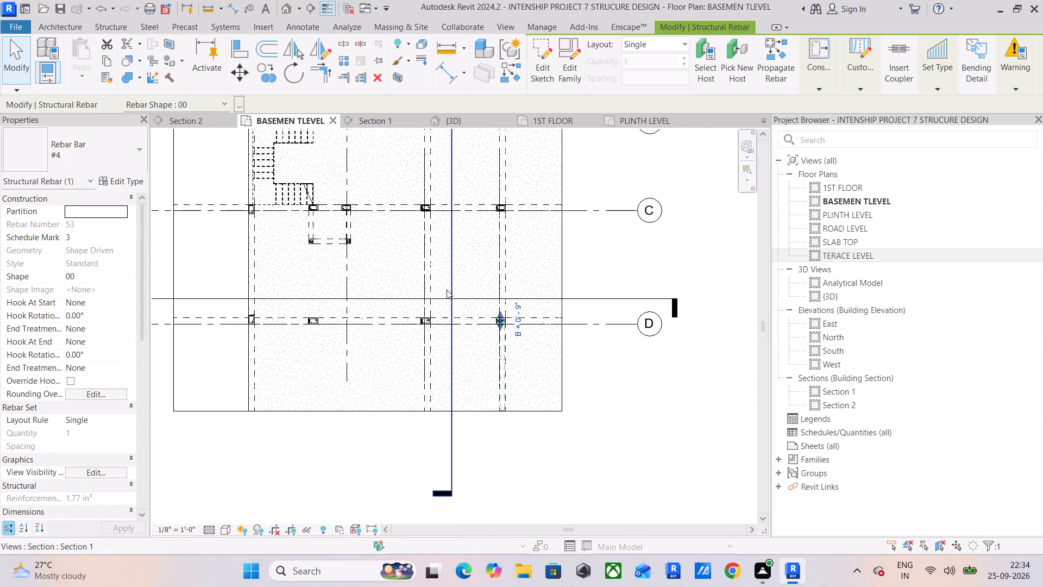
left_click_drag(452, 271, 499, 274)
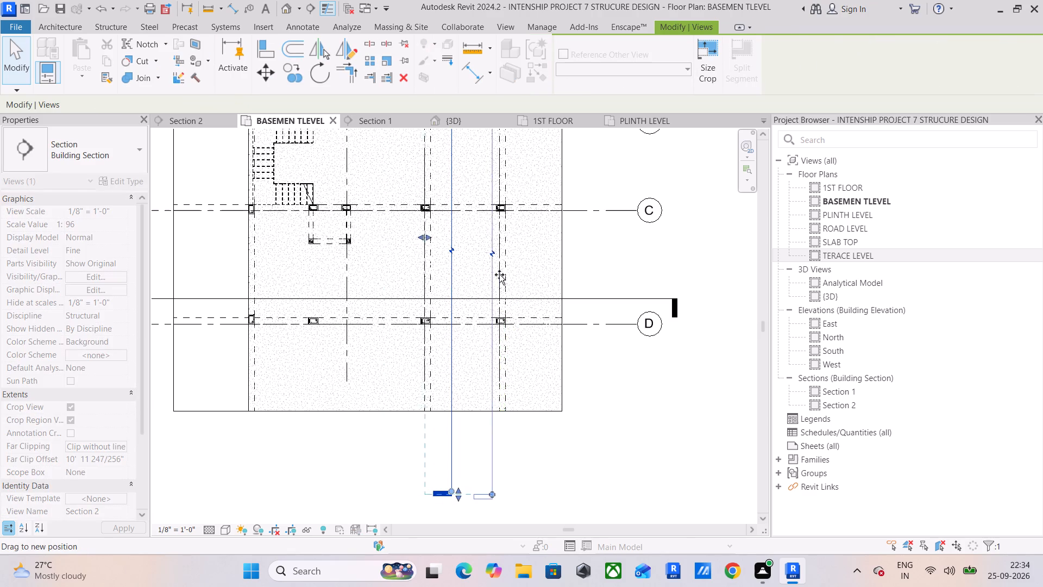
left_click_drag(499, 274, 521, 274)
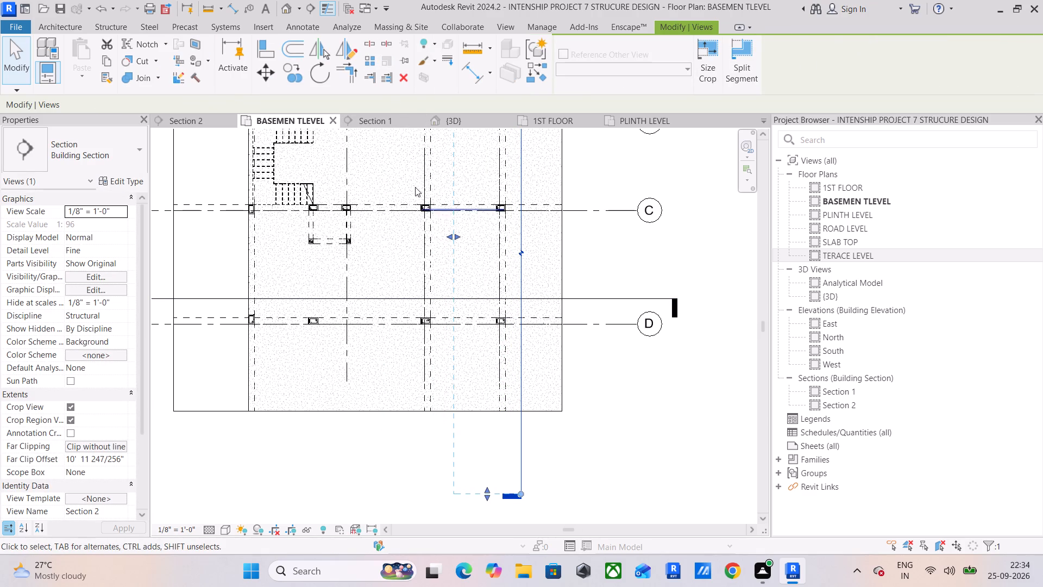
Reselect the flagged #4 bar in 3D and locate it at its beam-column joint in Section 1 and Section 2.
left_click(456, 126)
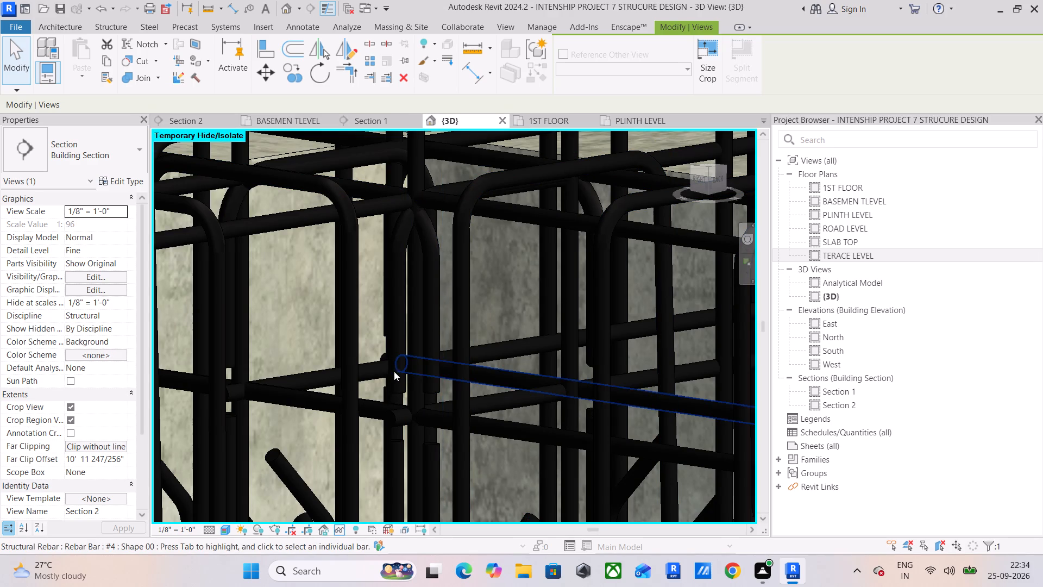
left_click(479, 377)
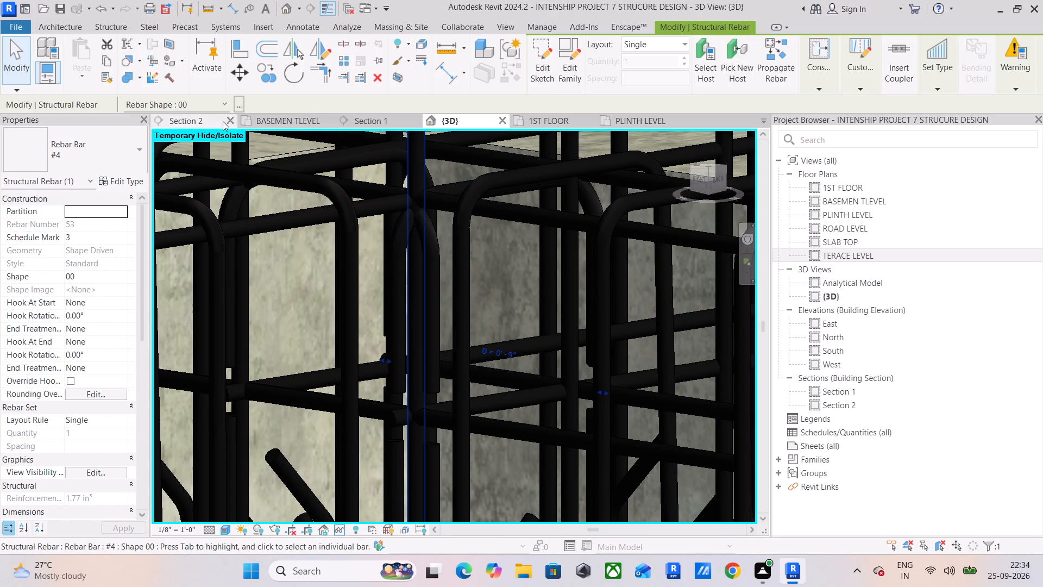
left_click(365, 123)
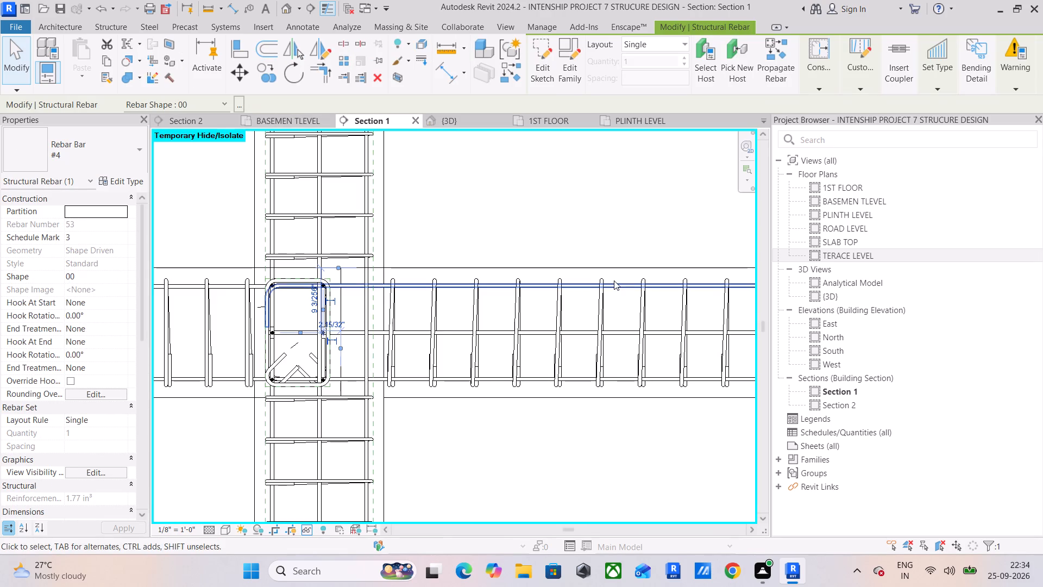
scroll(317, 274, "up", 5)
scroll(332, 323, "up", 5)
scroll(363, 394, "down", 2)
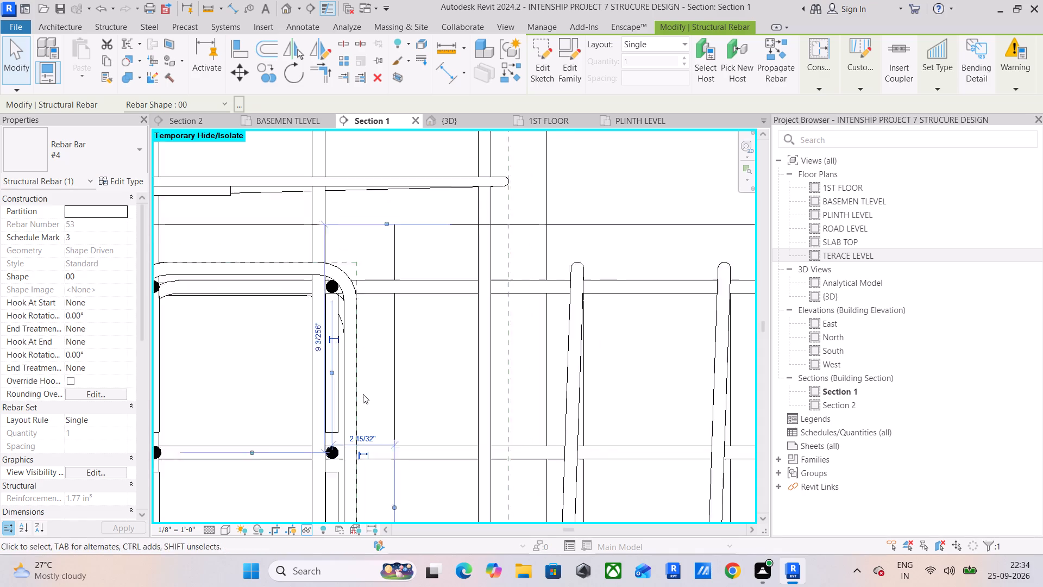
scroll(363, 394, "down", 11)
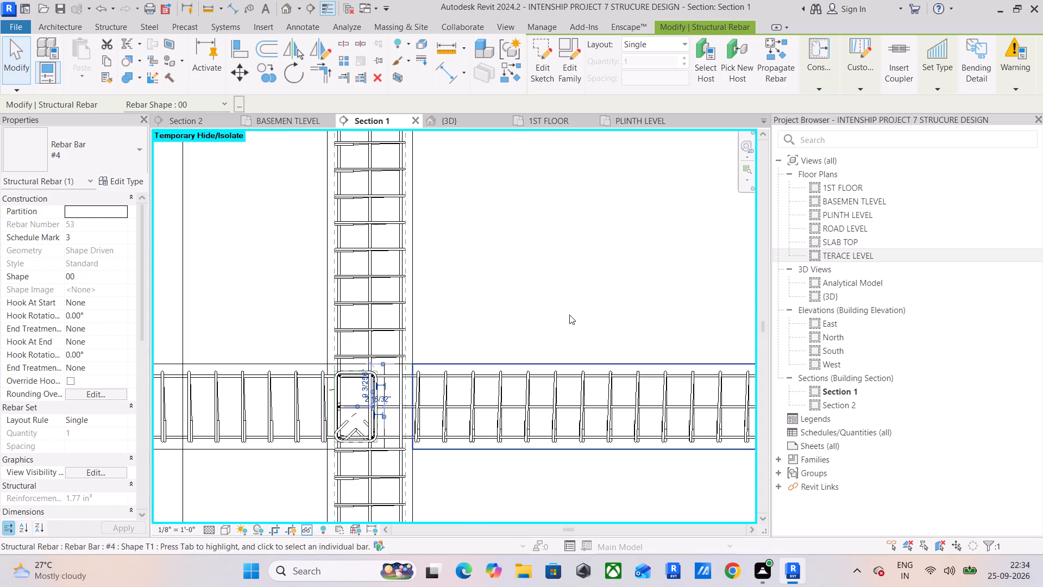
left_click(188, 124)
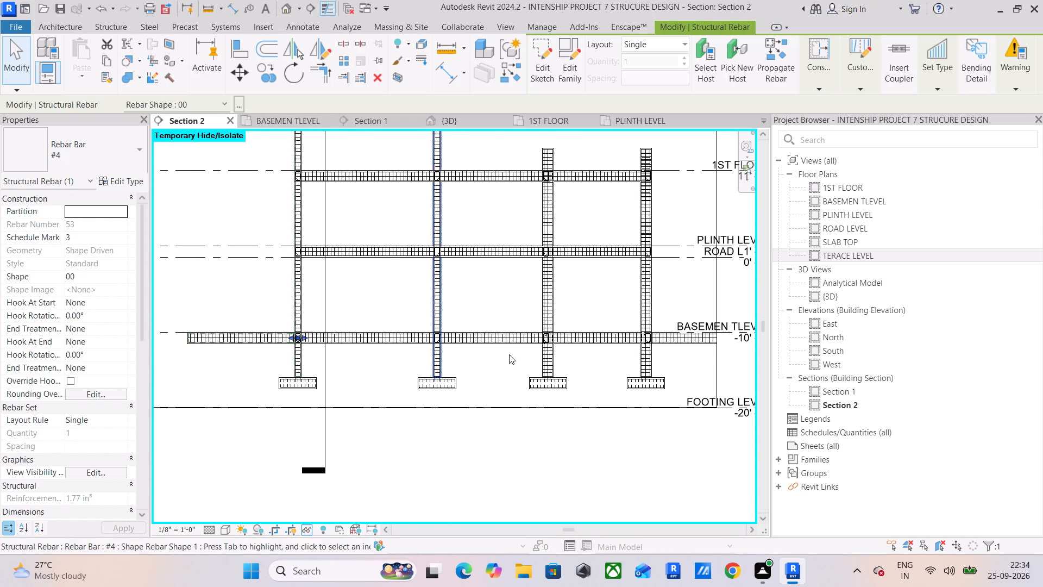
scroll(208, 344, "up", 4)
scroll(332, 335, "up", 16)
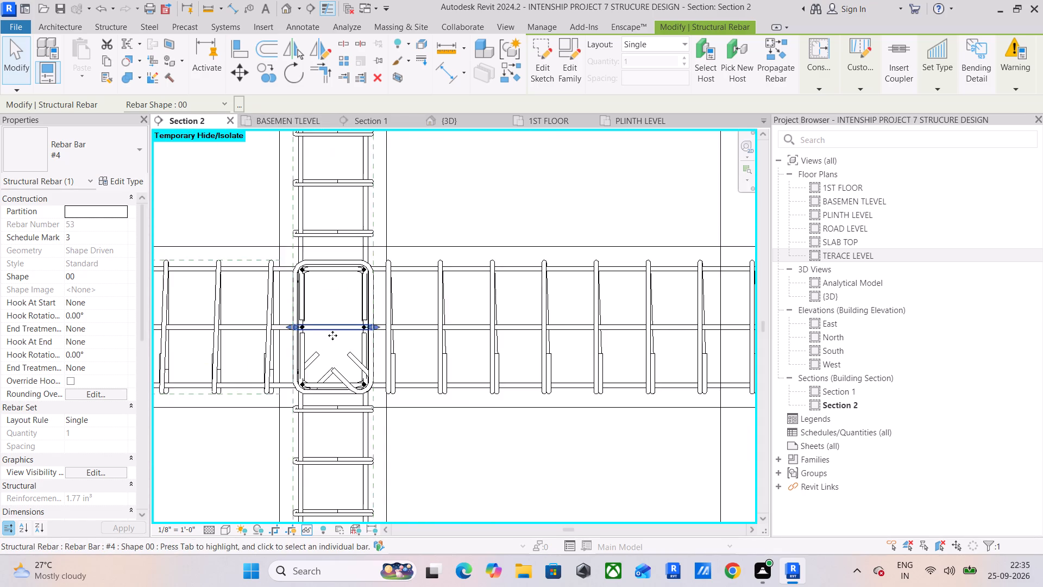
scroll(332, 335, "up", 3)
middle_click_drag(332, 335, 432, 336)
scroll(432, 336, "up", 1)
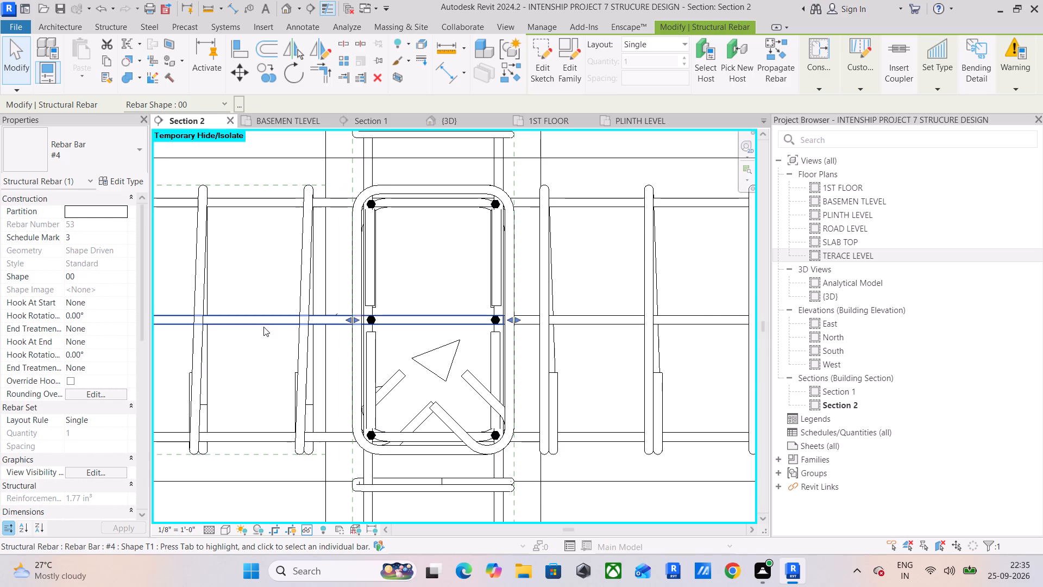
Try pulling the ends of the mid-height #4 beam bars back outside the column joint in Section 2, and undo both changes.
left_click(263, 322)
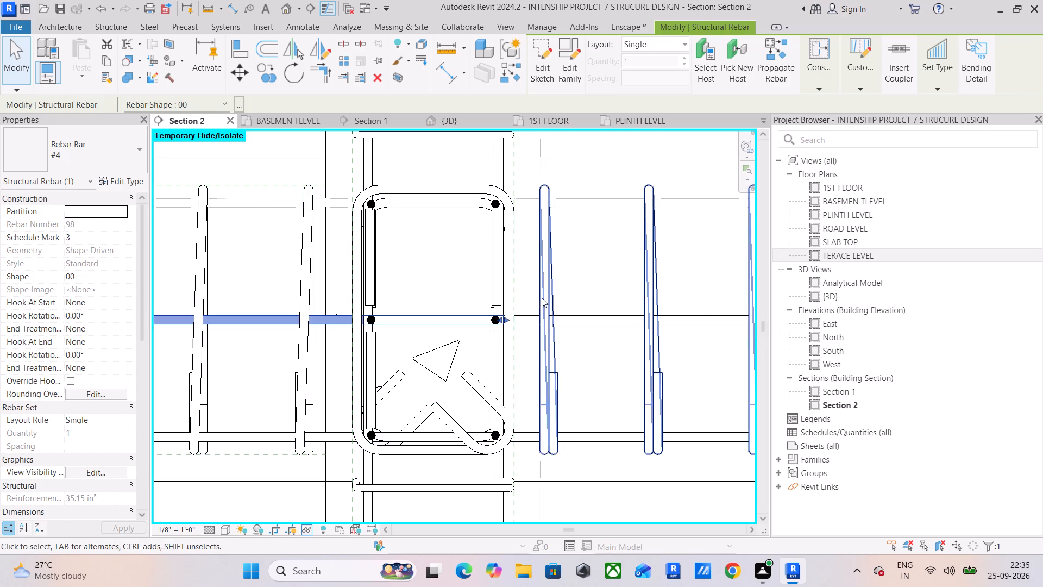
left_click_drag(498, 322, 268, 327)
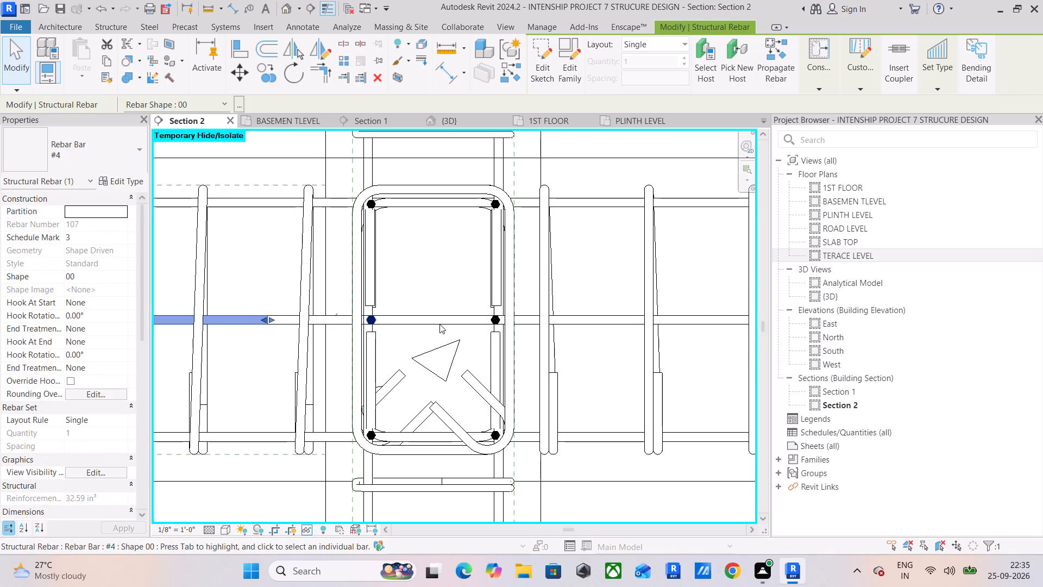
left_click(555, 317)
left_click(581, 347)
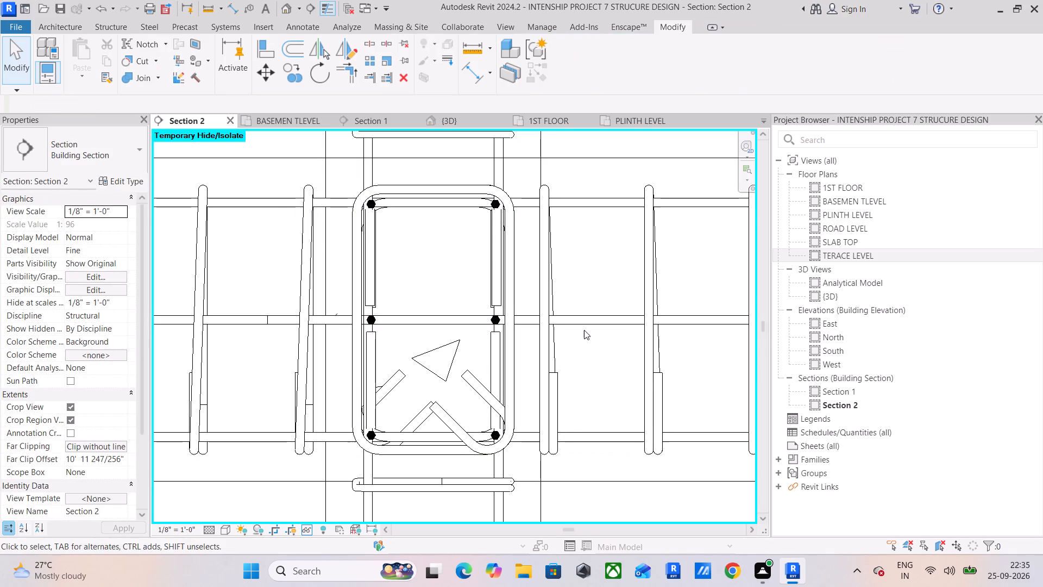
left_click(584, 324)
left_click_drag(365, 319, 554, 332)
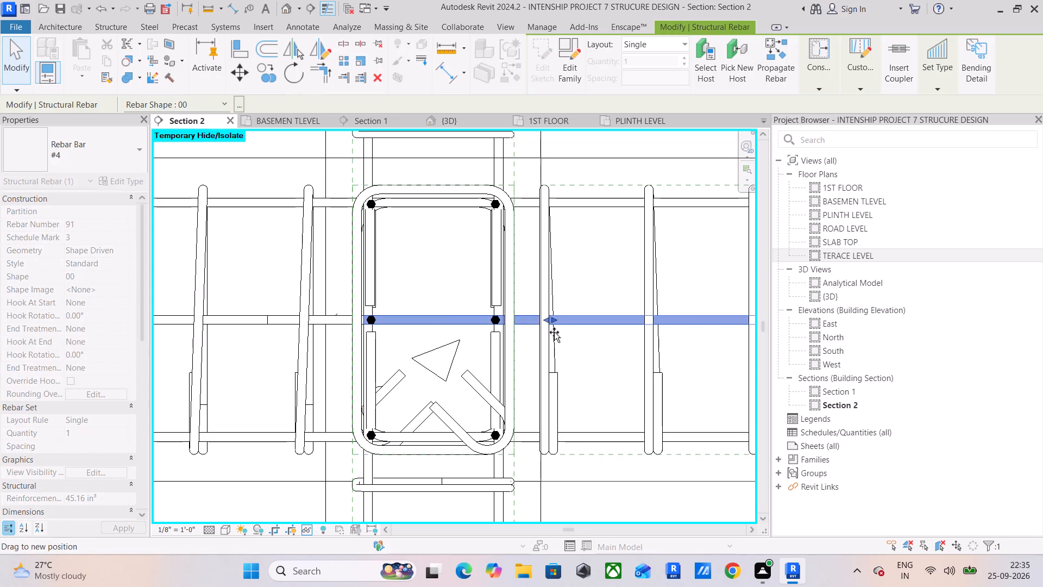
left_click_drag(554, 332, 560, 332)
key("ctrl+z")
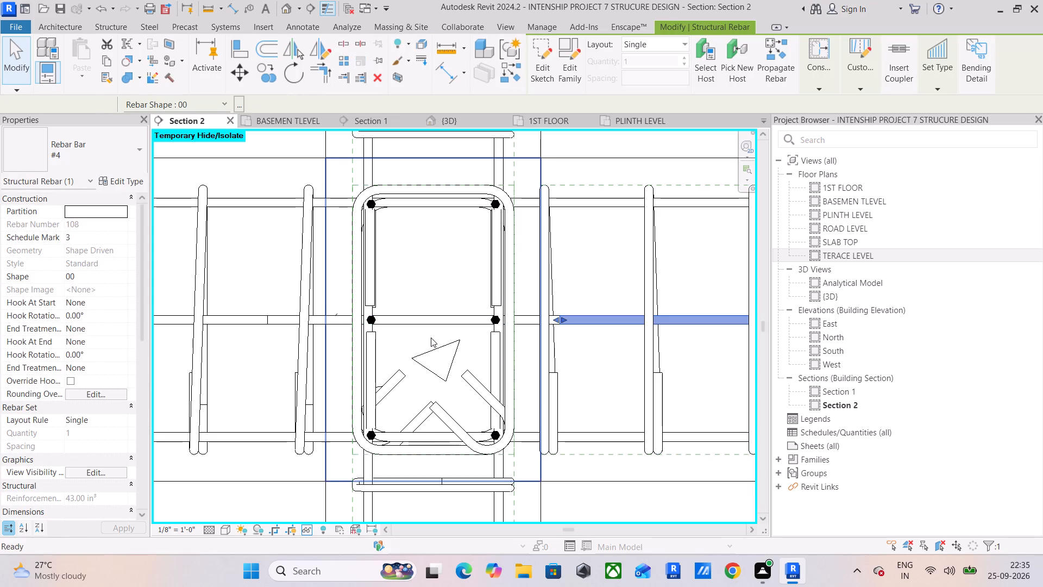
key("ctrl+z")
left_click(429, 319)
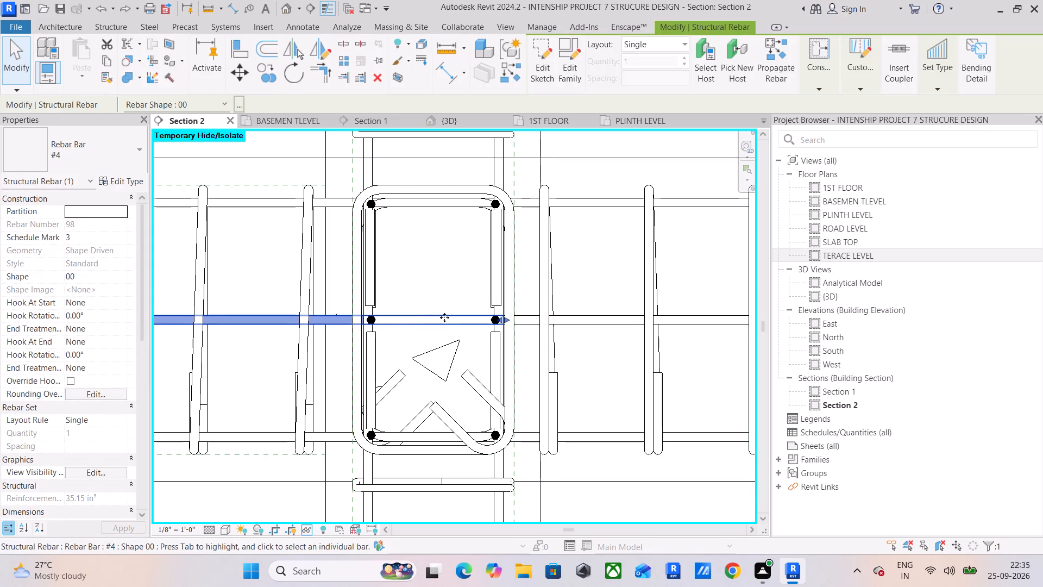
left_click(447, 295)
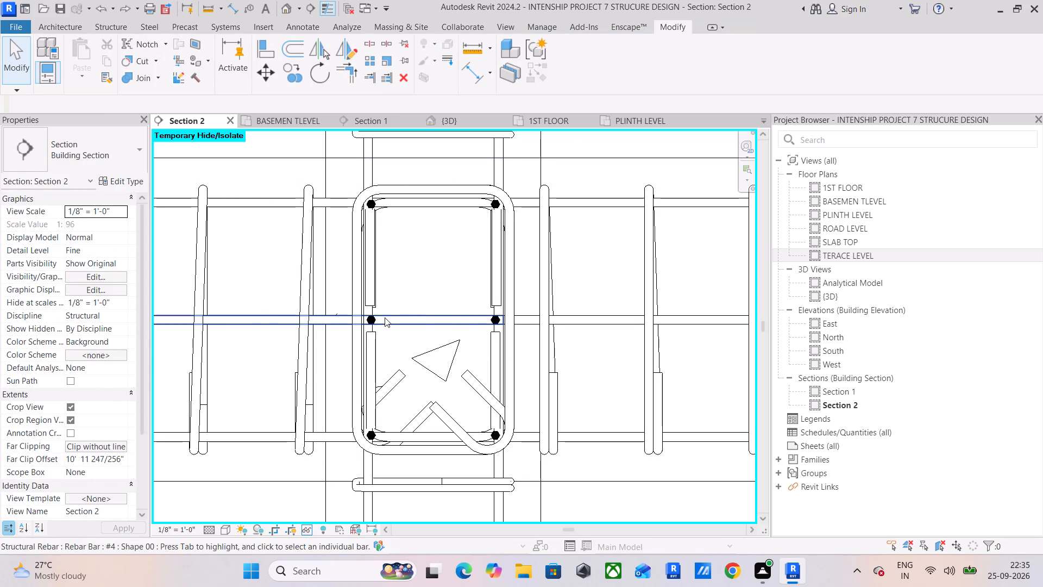
Reselect the flagged short #4 bar in 3D, find it at the joint in Section 2, and delete it.
scroll(385, 317, "up", 10)
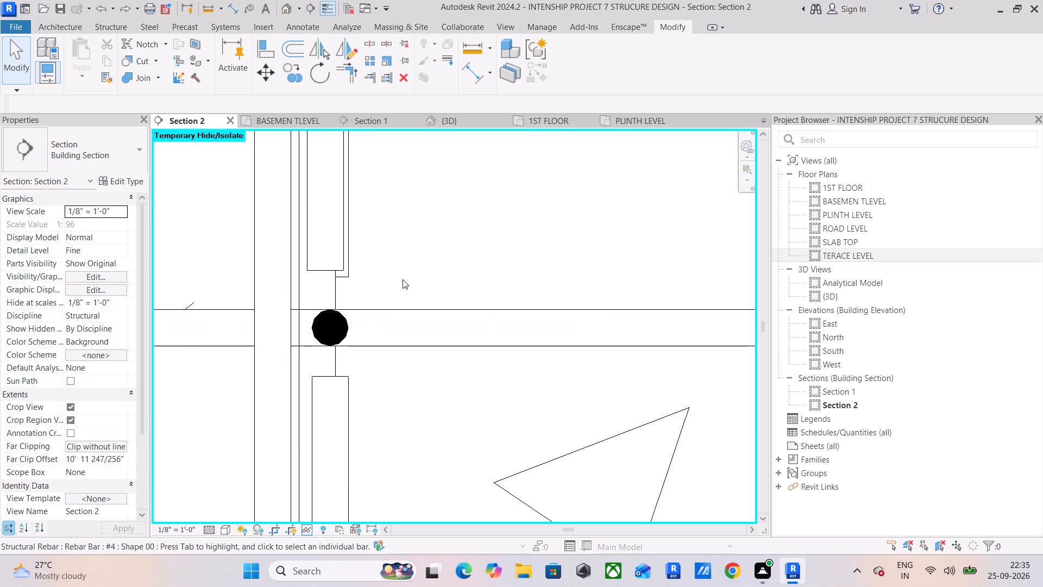
left_click(439, 120)
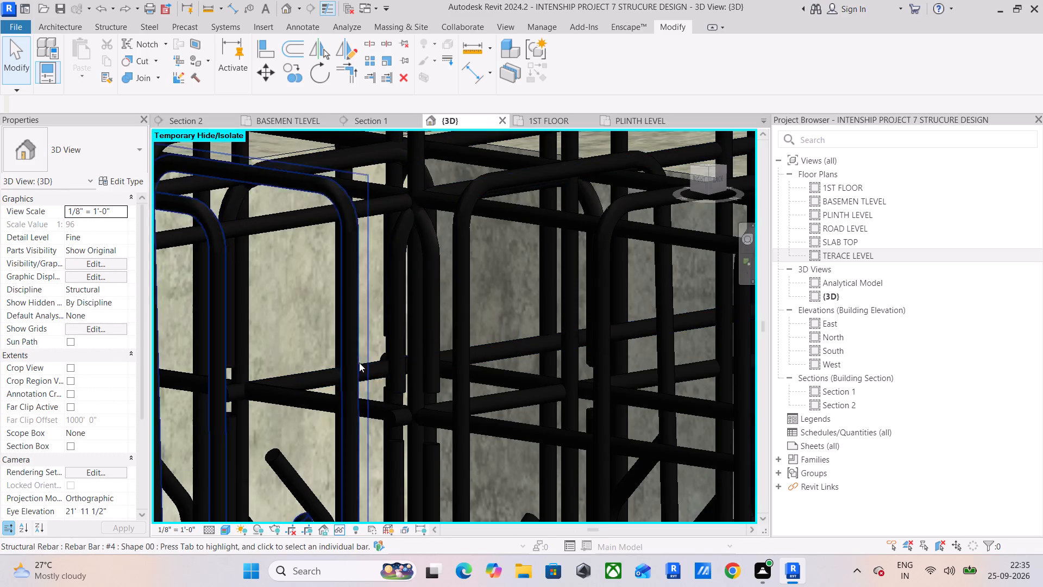
left_click(475, 372)
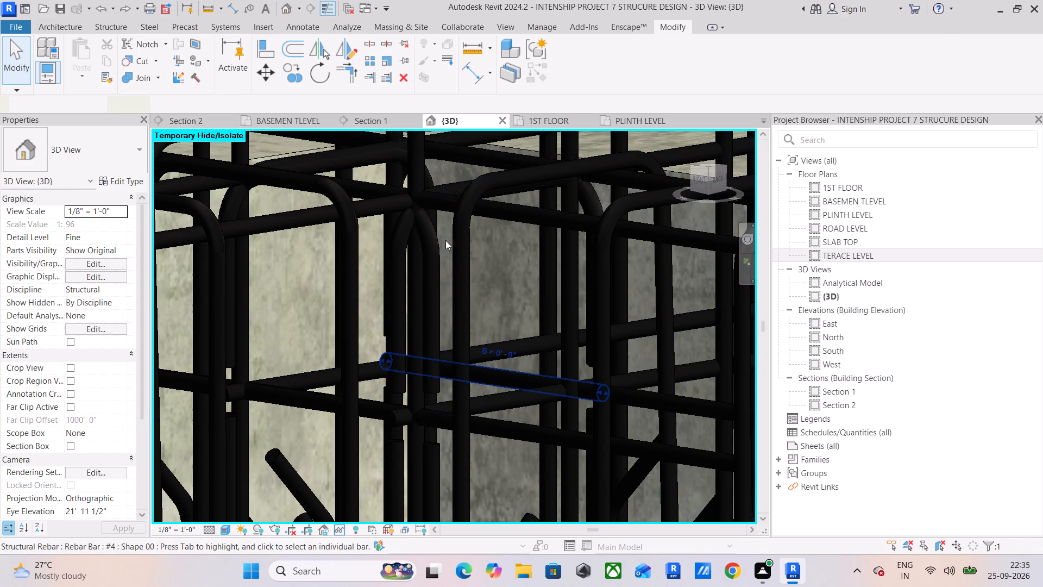
left_click(194, 123)
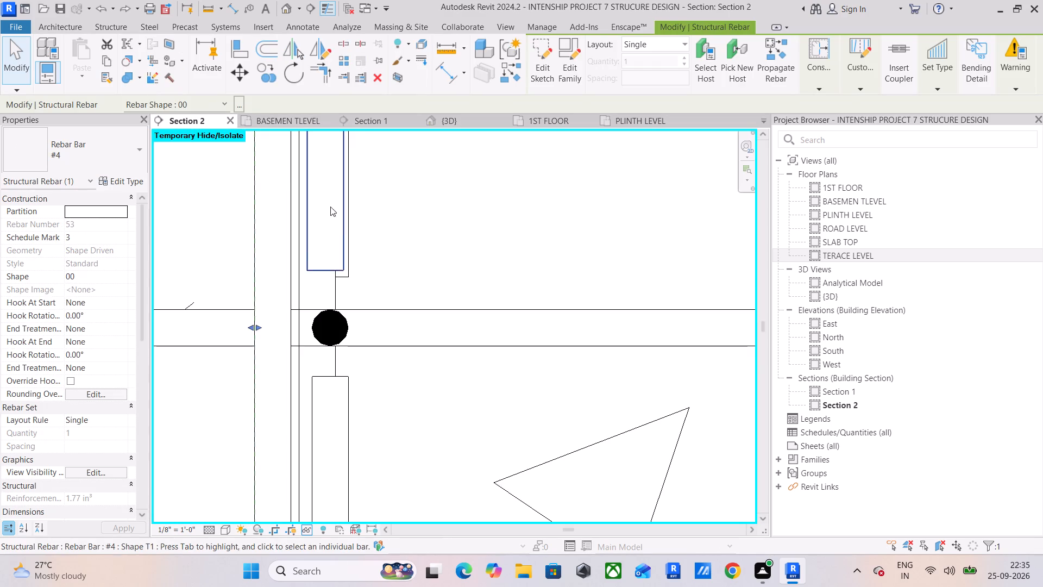
scroll(374, 276, "down", 9)
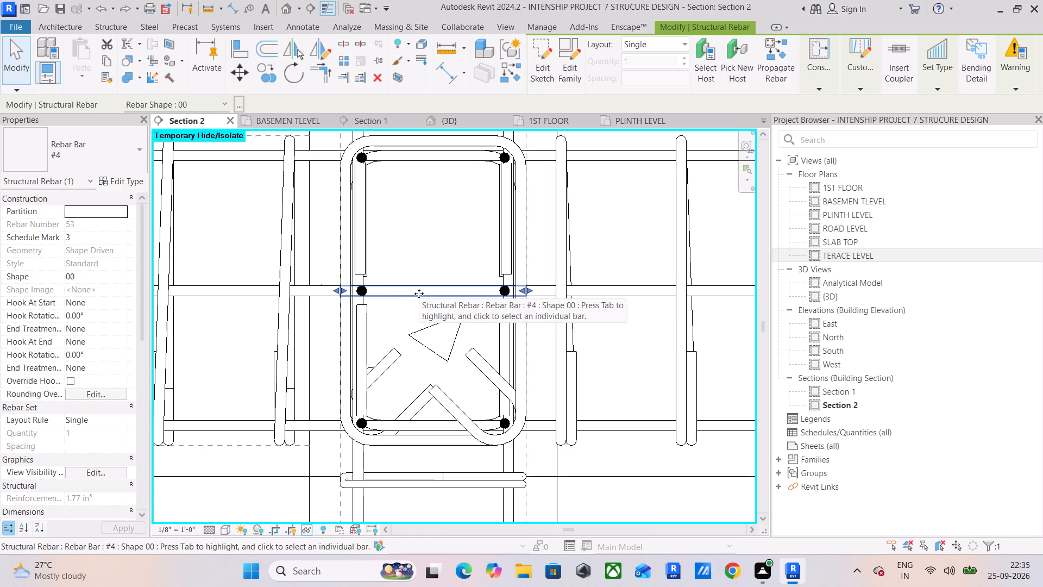
key("Delete")
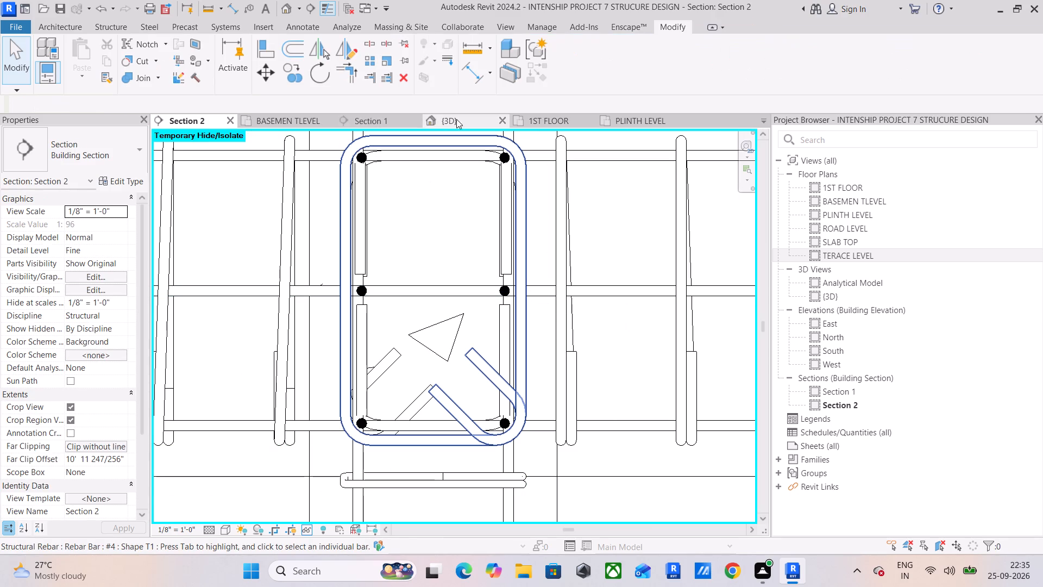
In the 3D view, delete the other short #4 bar crossing the same beam-column joint.
left_click(466, 115)
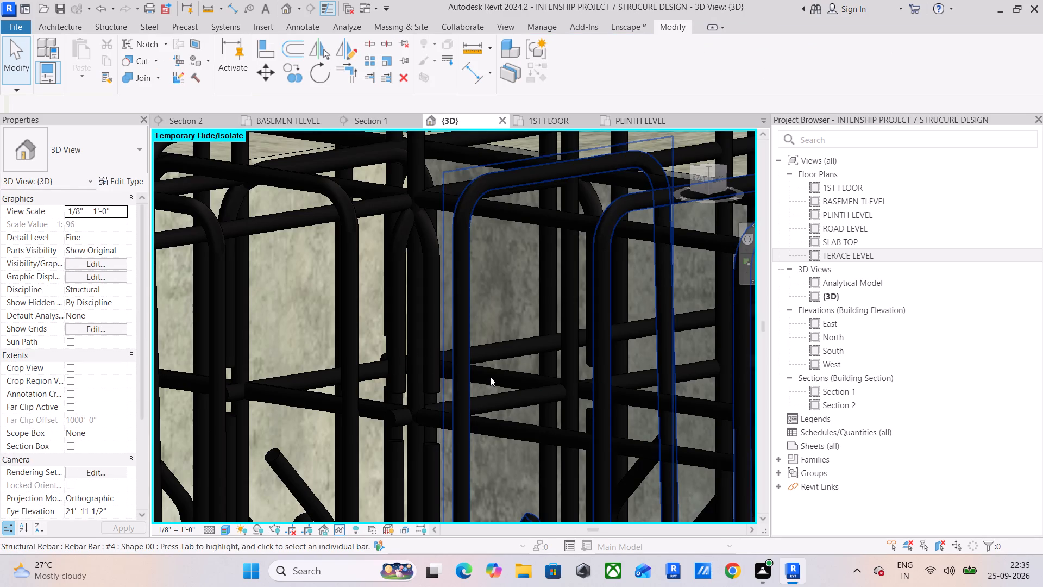
left_click(490, 377)
key("Delete")
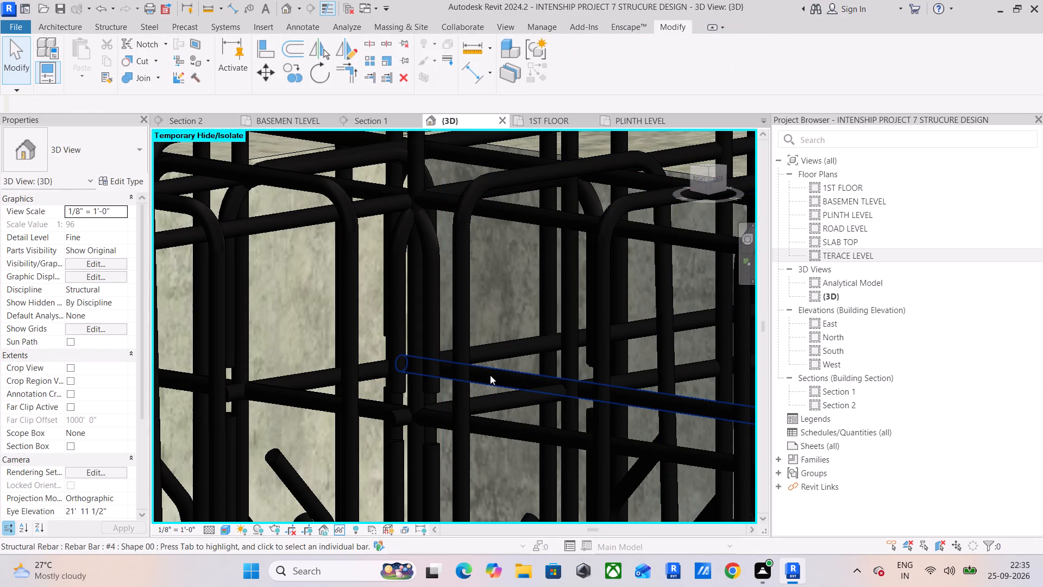
Examine the long #4 beam bars and adjacent stirrups meeting at the beam-column joint in the 3D view.
left_click(376, 407)
scroll(376, 407, "down", 5)
middle_click_drag(376, 407, 403, 407)
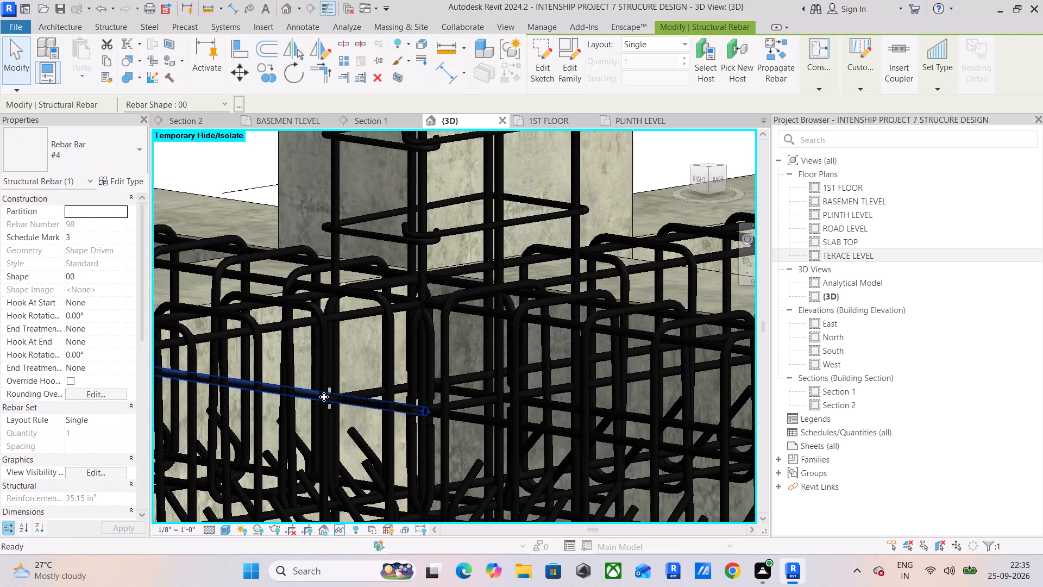
scroll(324, 397, "up", 5)
scroll(382, 408, "up", 5)
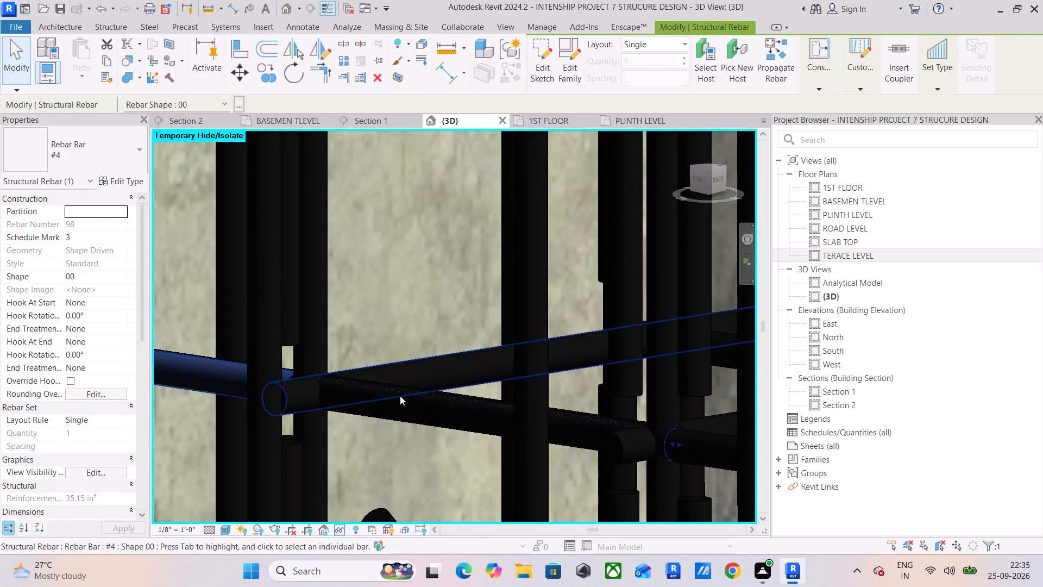
scroll(422, 403, "up", 4)
scroll(464, 400, "down", 6)
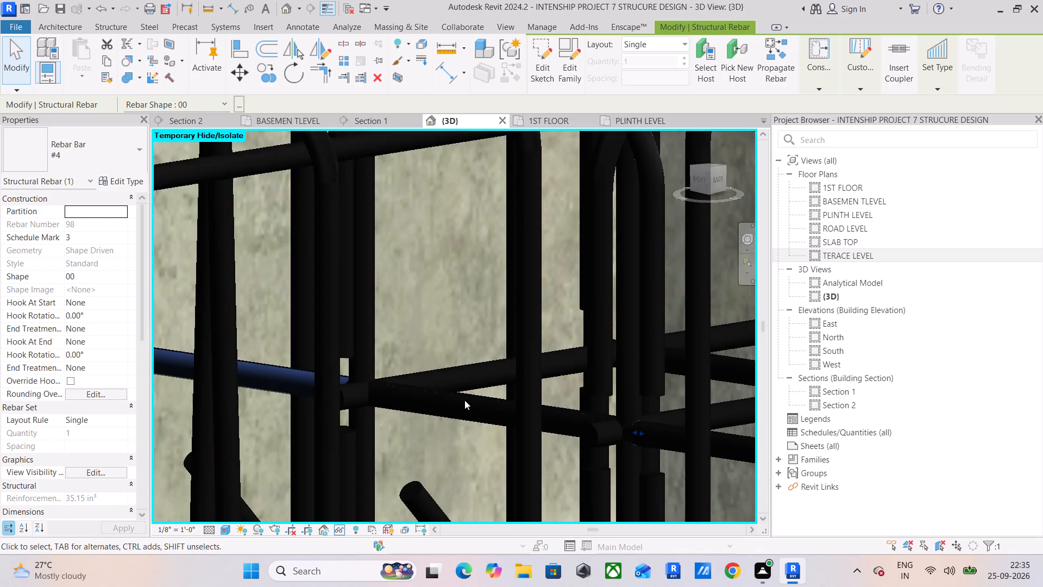
scroll(464, 400, "down", 3)
left_click(610, 427)
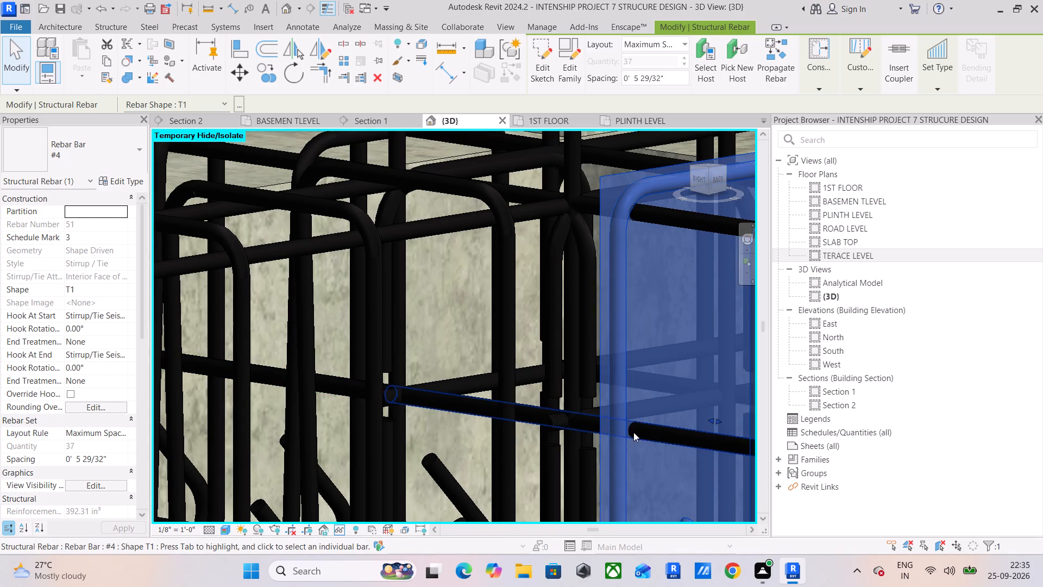
left_click(649, 434)
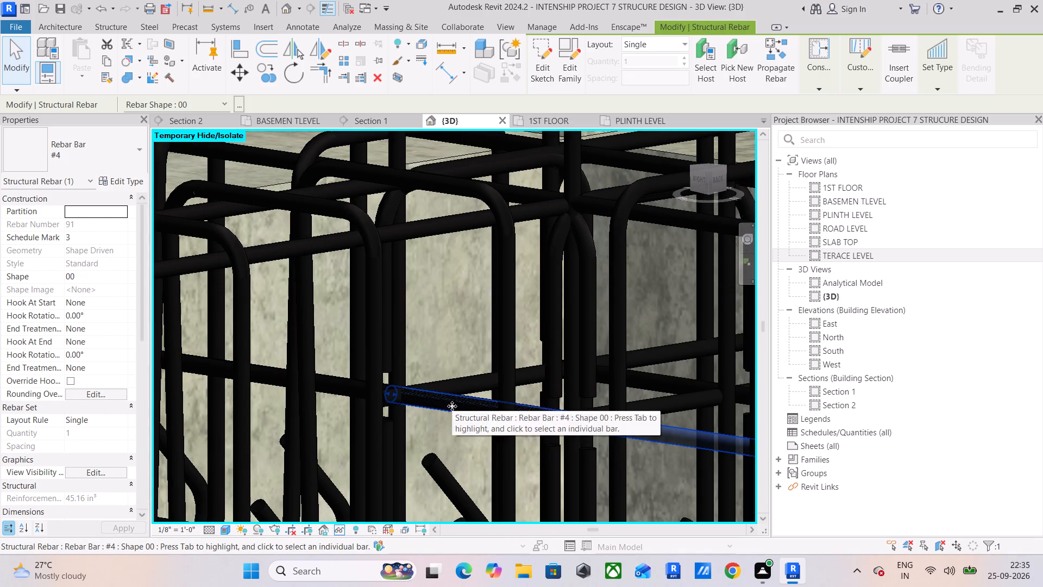
scroll(419, 399, "up", 5)
scroll(394, 395, "down", 12)
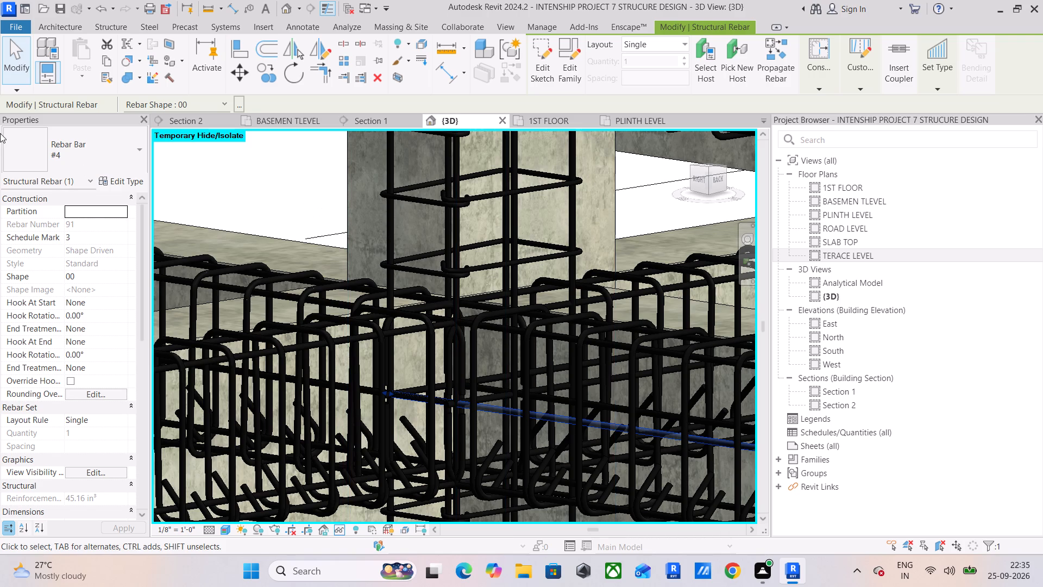
Select the whole structure, review its related warnings, and show the #4 bar from the first outside-host warning in 3D.
scroll(352, 238, "down", 12)
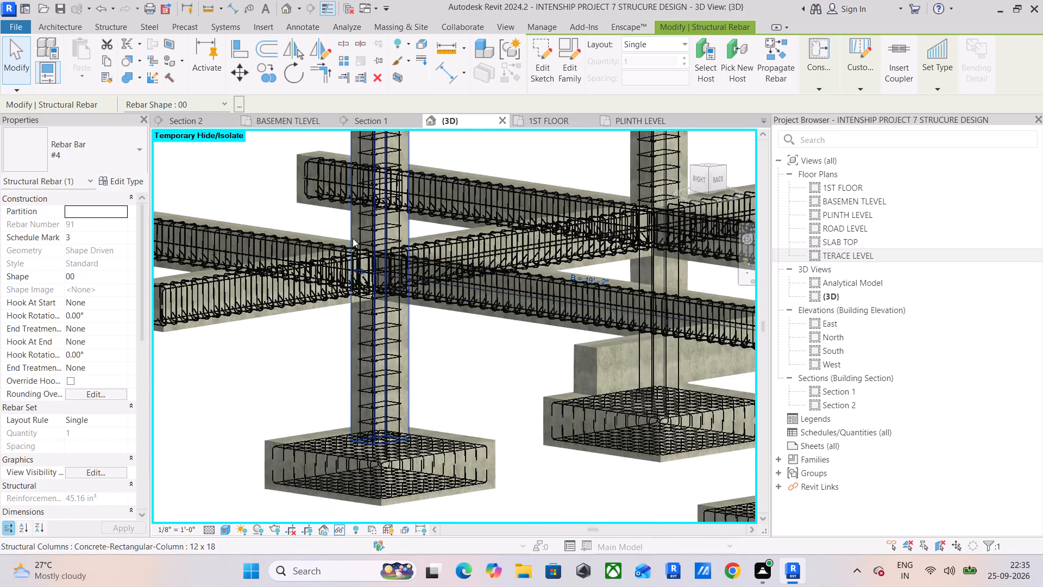
scroll(353, 238, "down", 7)
middle_click_drag(353, 238, 369, 321)
scroll(369, 321, "down", 9)
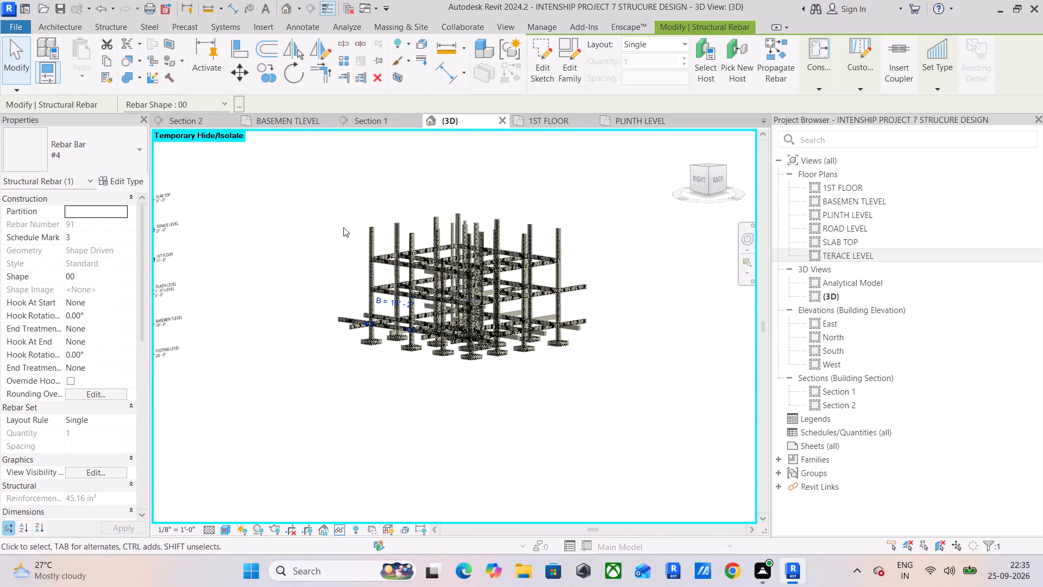
left_click_drag(290, 193, 600, 381)
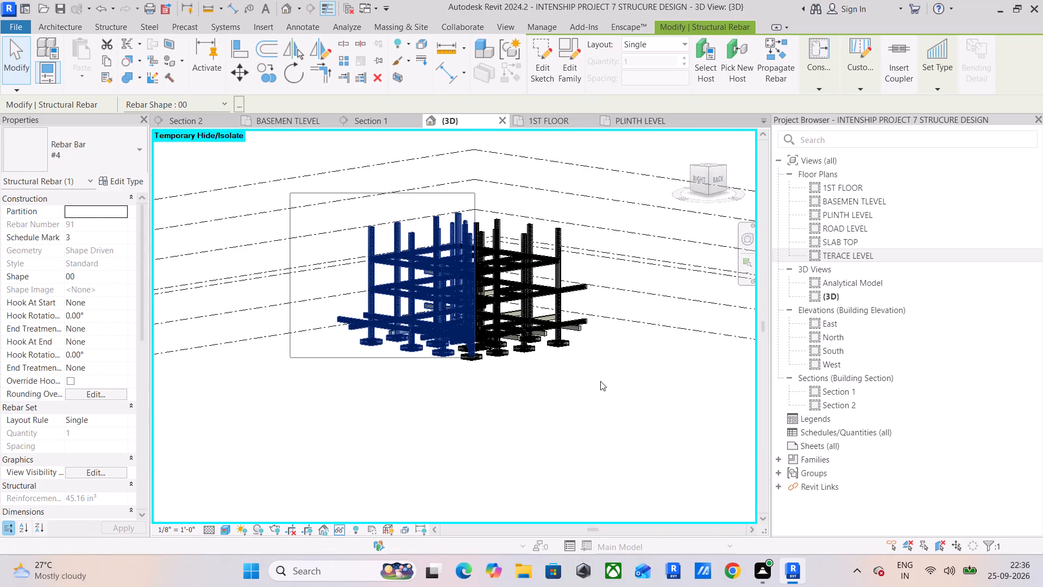
left_click_drag(600, 381, 650, 385)
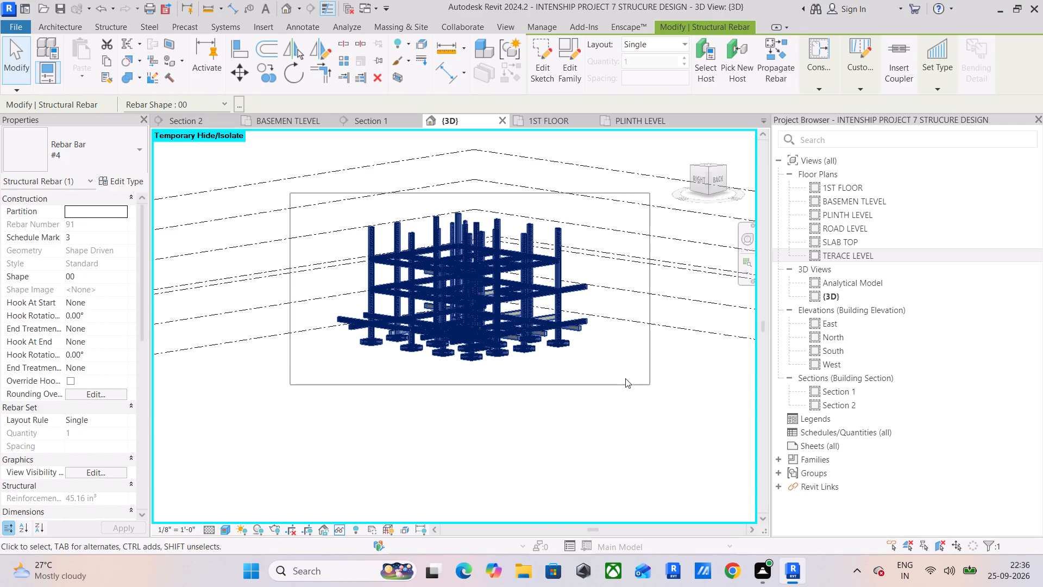
left_click(602, 52)
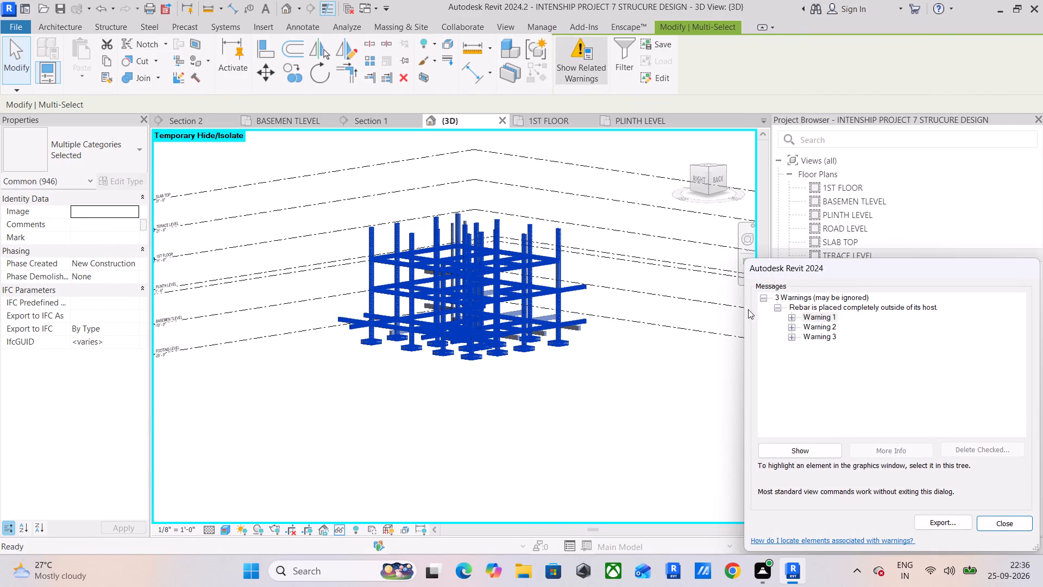
left_click(793, 318)
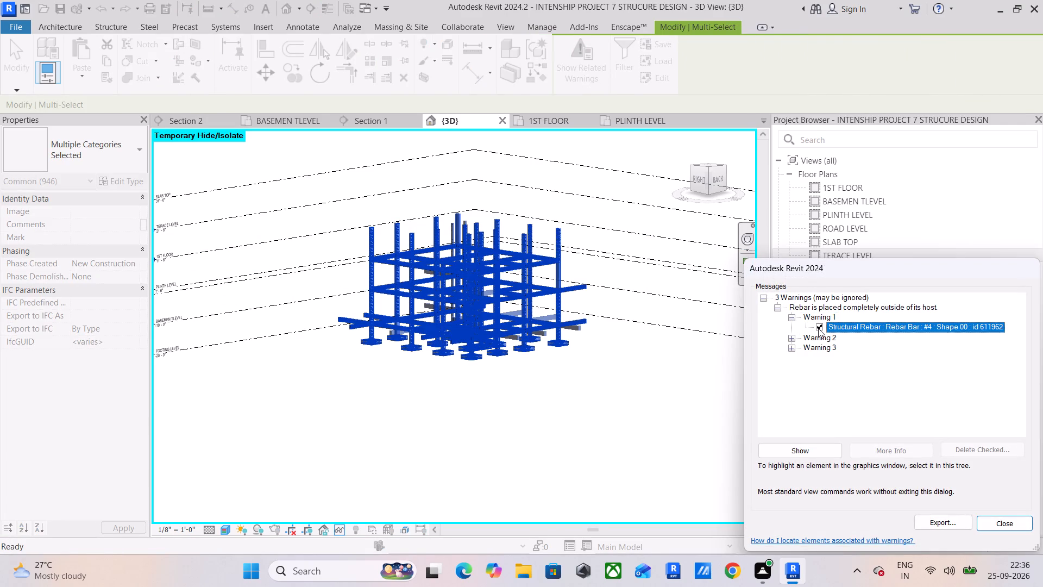
left_click(818, 328)
left_click(809, 456)
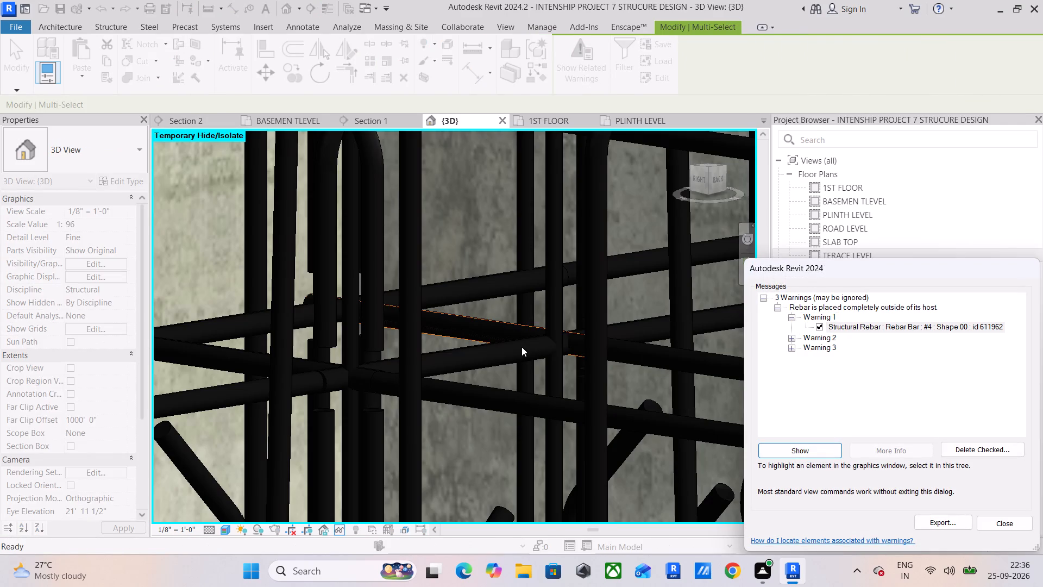
left_click(986, 522)
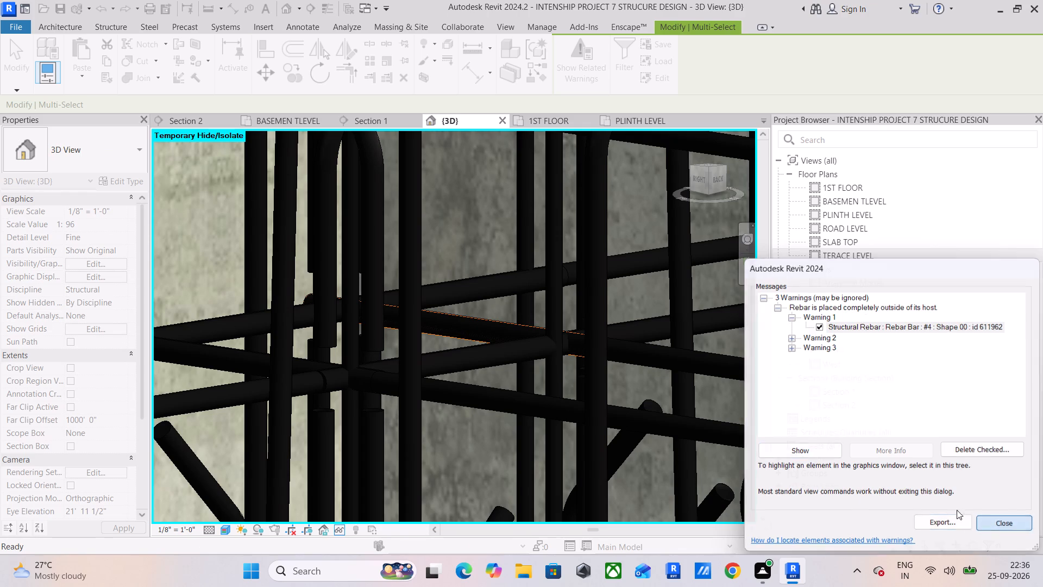
Delete the flagged short #4 bar and the overlapping #4 bar in the same position at the joint.
left_click(478, 326)
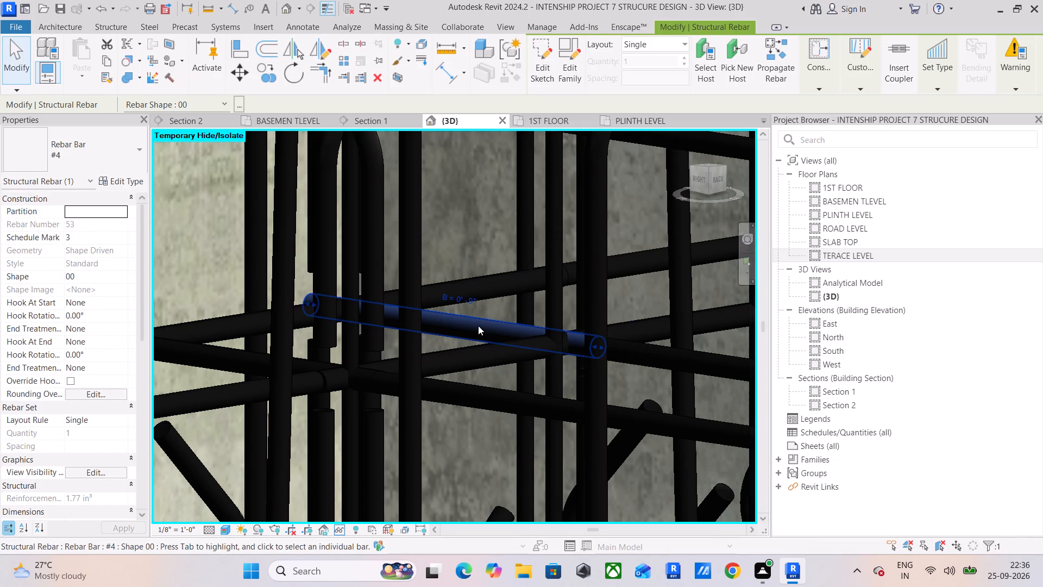
key("Delete")
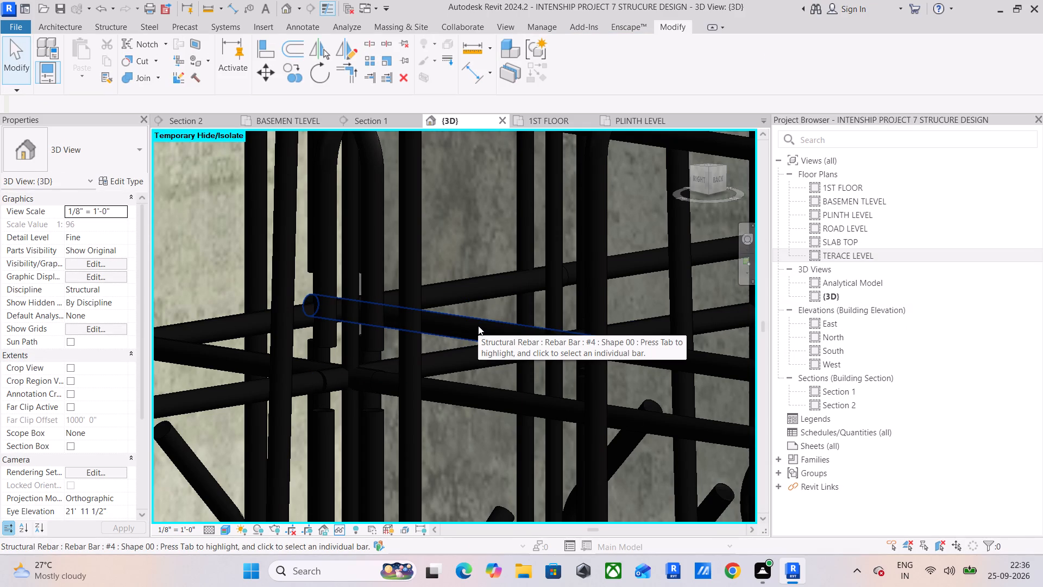
key("Delete")
left_click(478, 326)
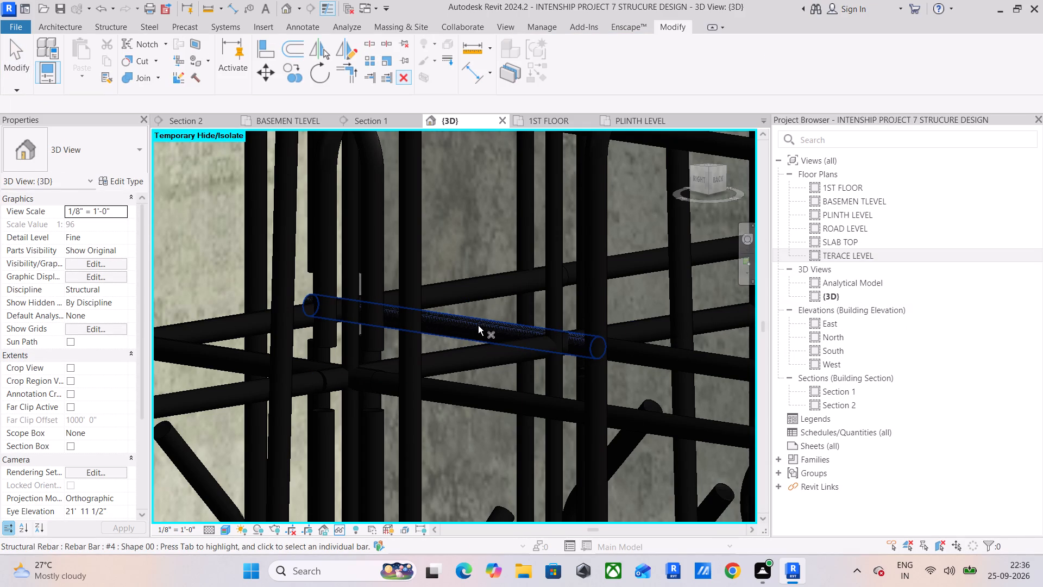
key("Delete")
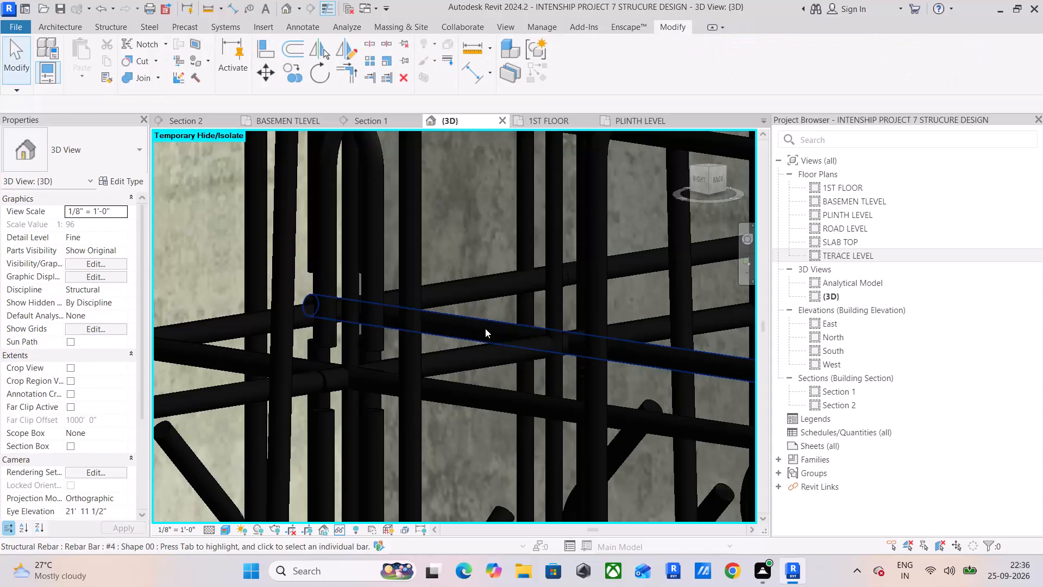
Examine where the long #4 beam bars end and overlap around the beam-column joint in 3D.
left_click(228, 360)
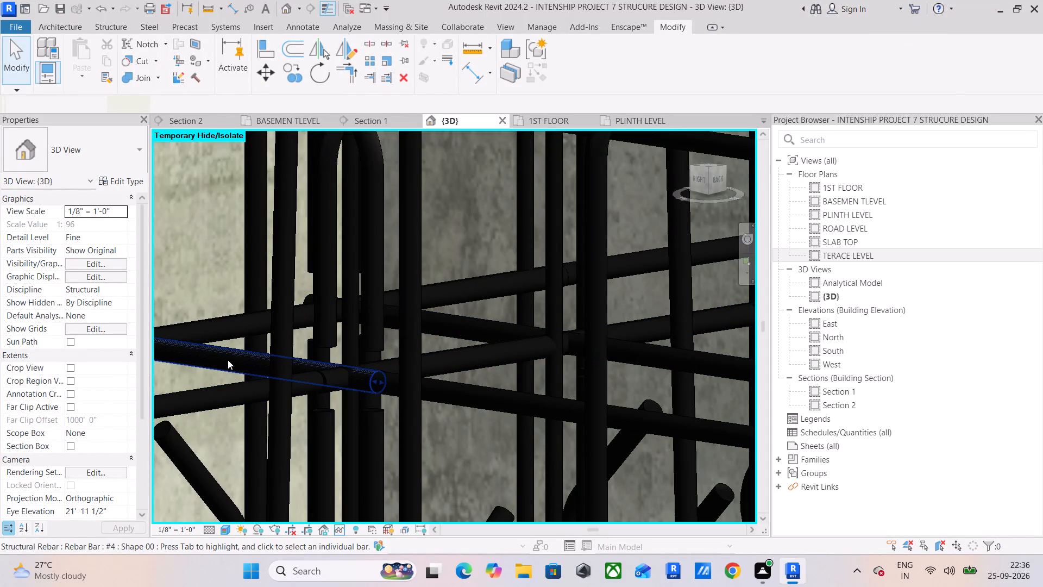
middle_click_drag(228, 360, 400, 392)
scroll(400, 392, "down", 3)
scroll(293, 385, "up", 5)
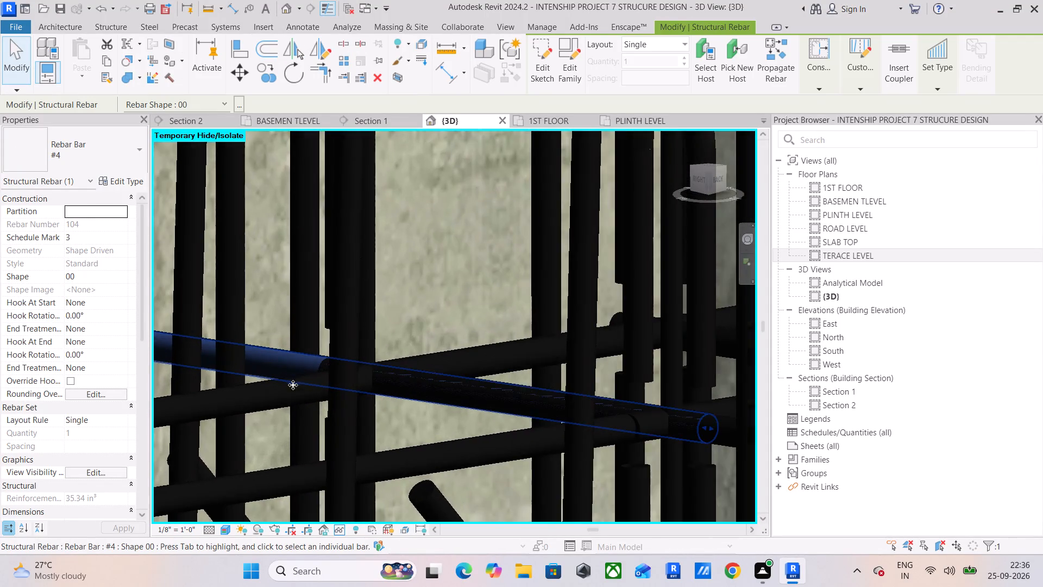
scroll(307, 378, "up", 5)
left_click(336, 355)
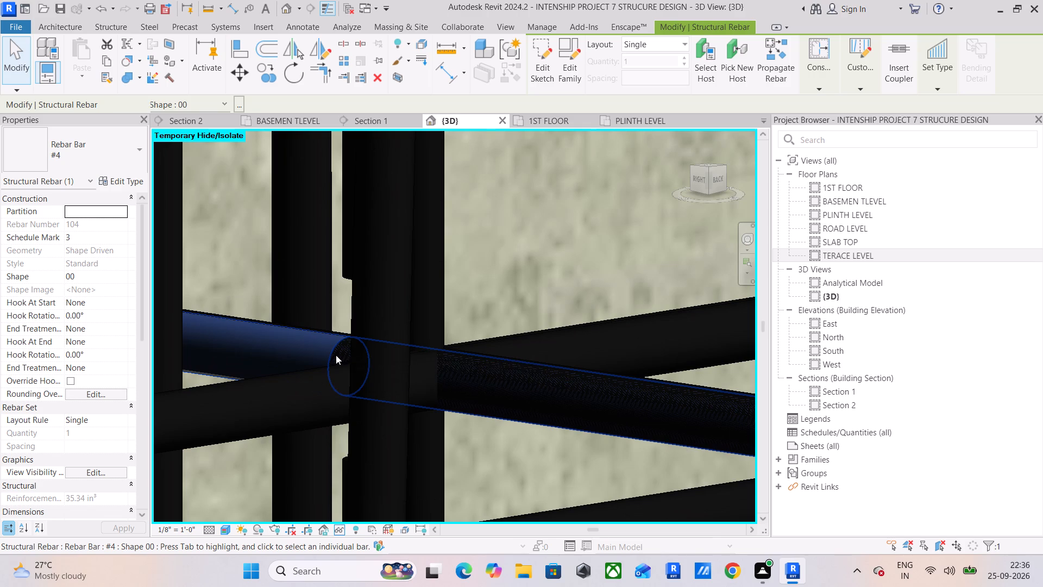
scroll(362, 358, "down", 6)
scroll(422, 376, "down", 1)
scroll(486, 391, "down", 4)
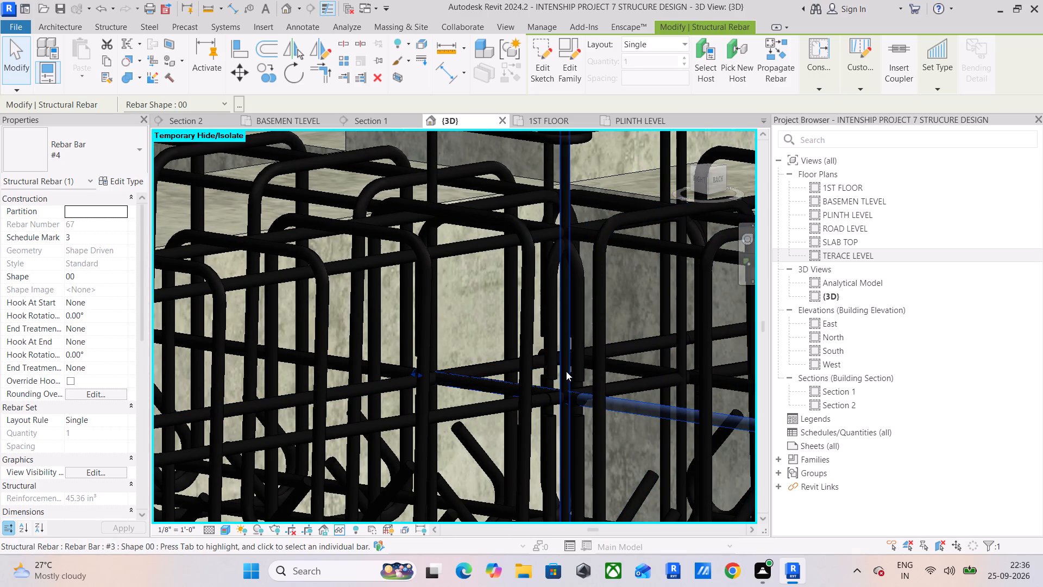
middle_click_drag(608, 356, 421, 341)
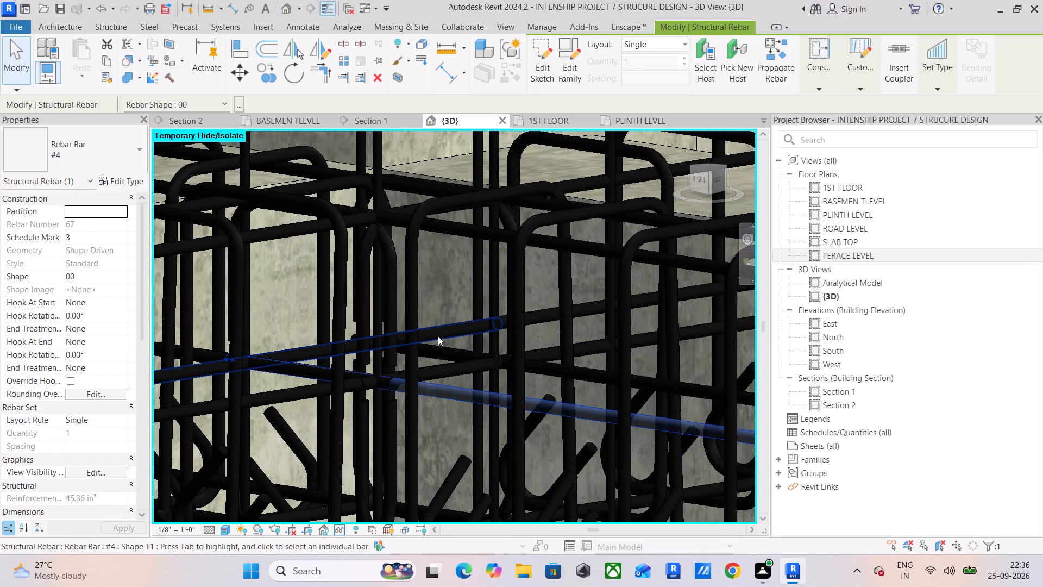
scroll(337, 343, "up", 5)
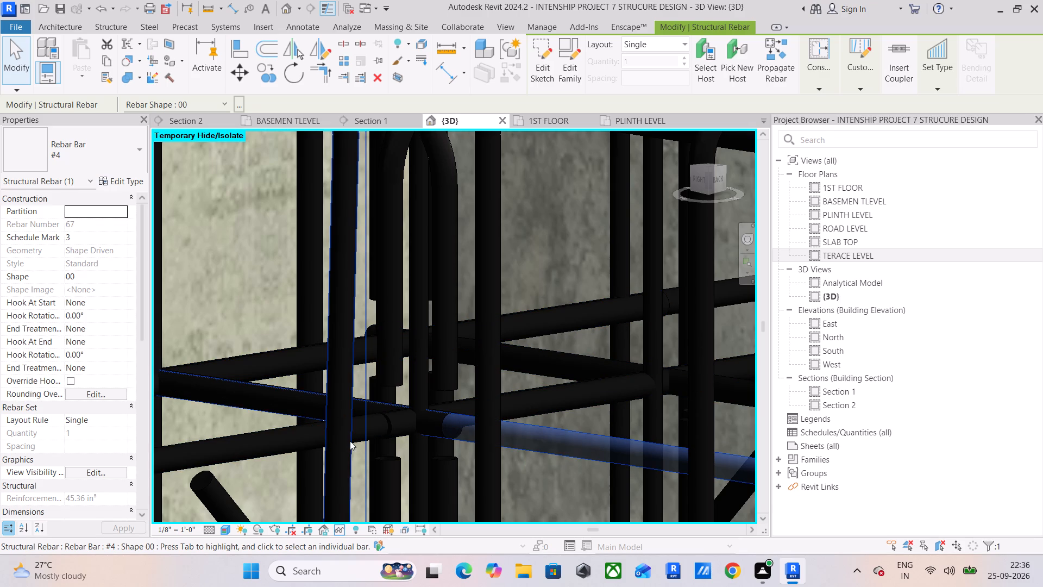
scroll(278, 444, "down", 6)
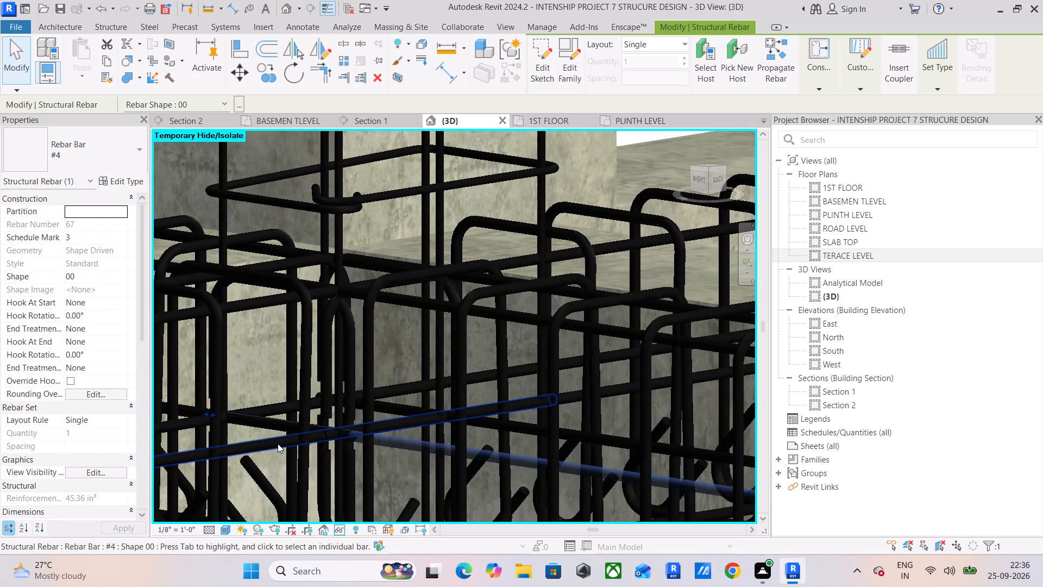
Reselect the whole structure, review its related warnings, and show the #4 bar flagged as outside its host in 3D.
scroll(278, 444, "down", 3)
scroll(278, 444, "down", 20)
middle_click_drag(362, 404, 373, 401)
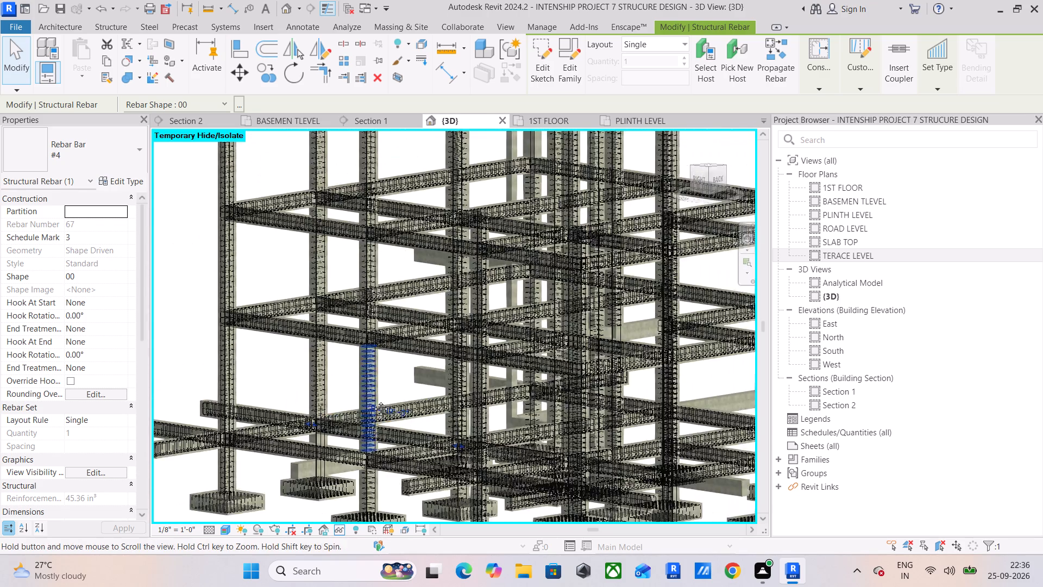
middle_click_drag(373, 401, 433, 342)
scroll(433, 341, "down", 10)
left_click_drag(350, 230, 710, 429)
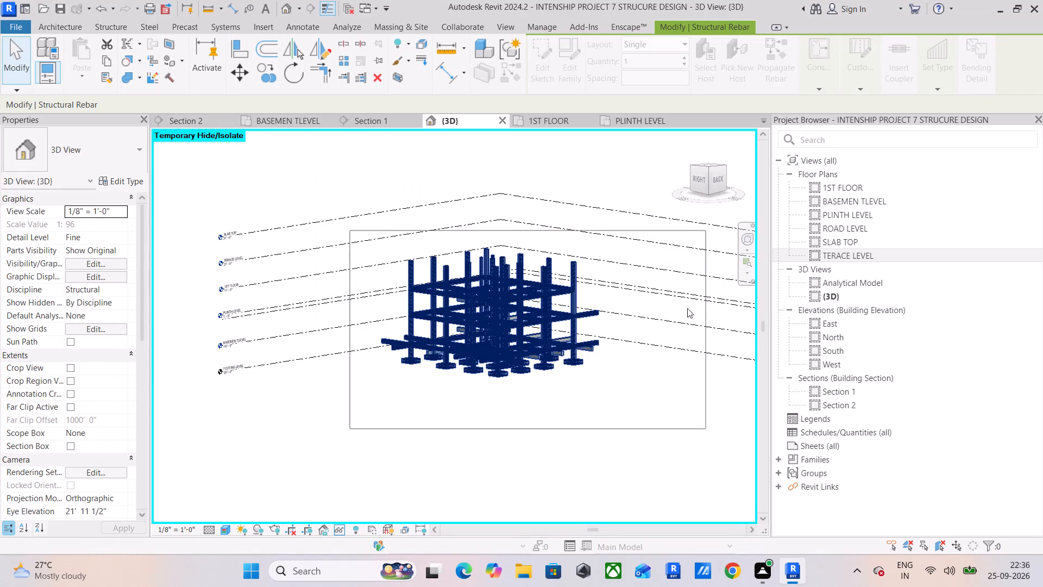
left_click(579, 70)
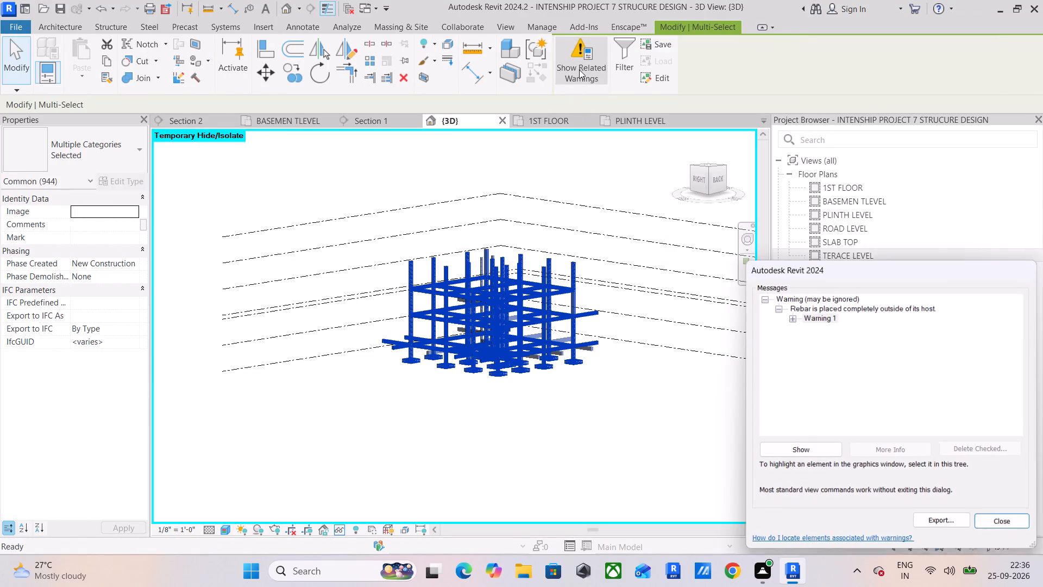
left_click(793, 319)
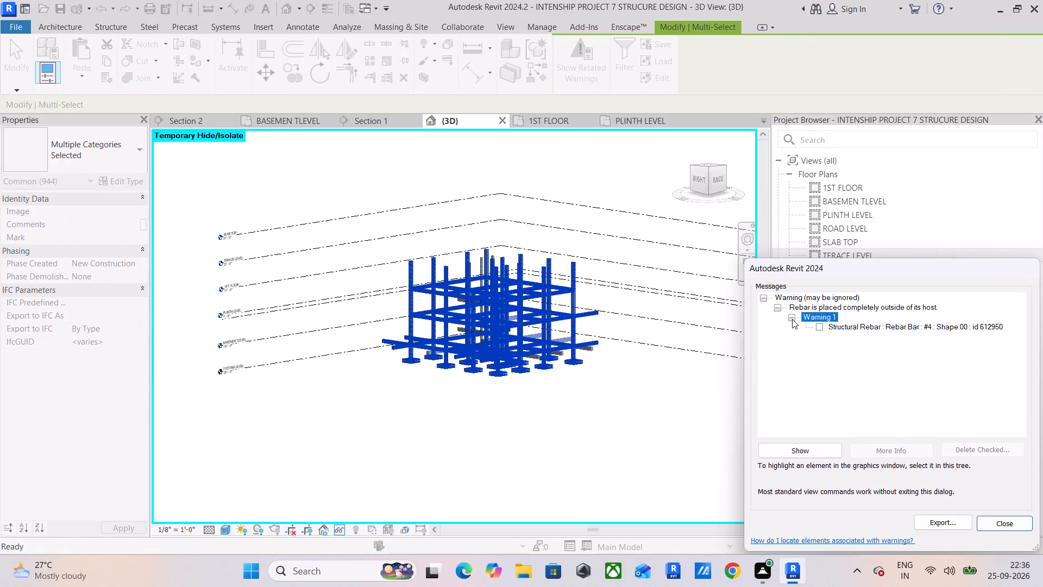
left_click(819, 327)
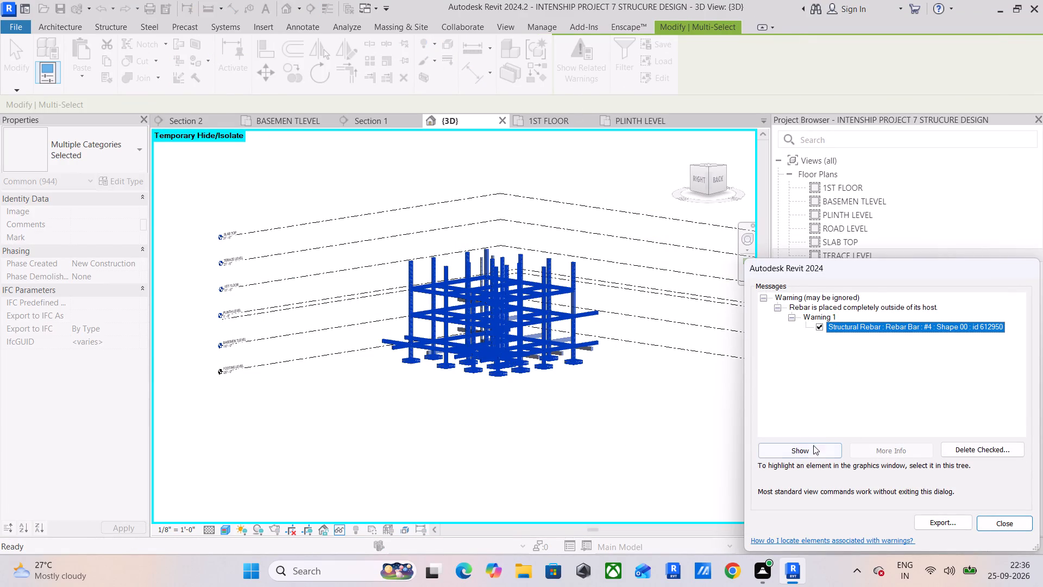
left_click(809, 449)
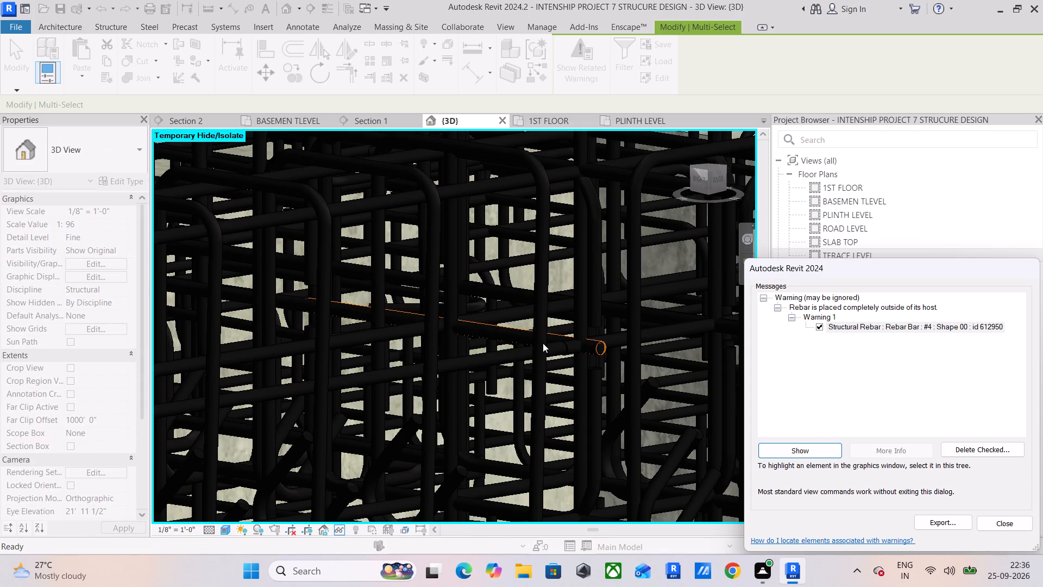
scroll(543, 343, "up", 5)
scroll(588, 337, "up", 5)
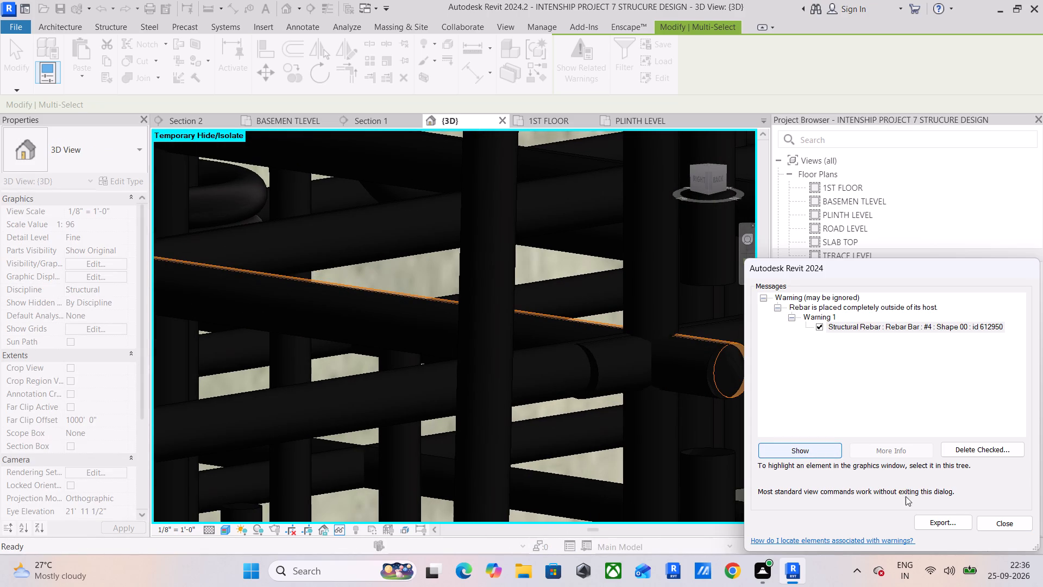
left_click(1002, 518)
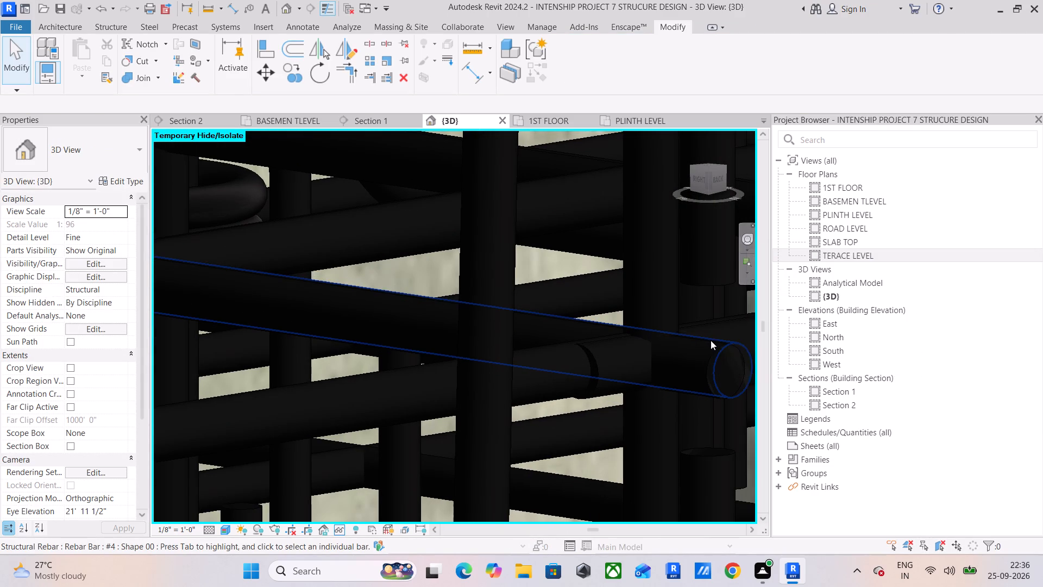
Select the #4 bar flagged as outside its host in 3D and examine its position at the joint in Section 1.
left_click(711, 340)
scroll(702, 345, "down", 5)
scroll(702, 345, "down", 16)
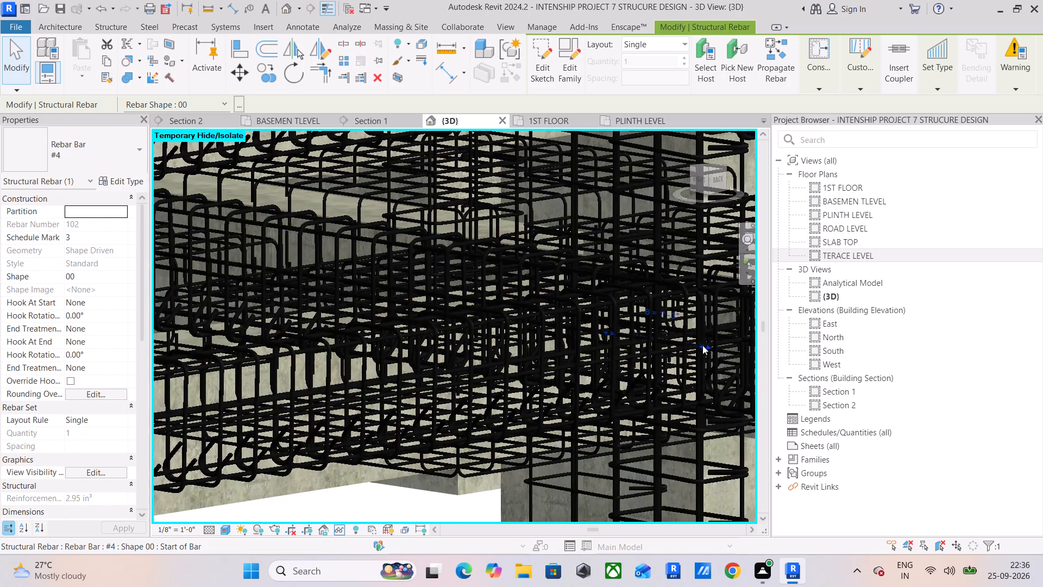
scroll(702, 345, "down", 3)
scroll(701, 346, "up", 10)
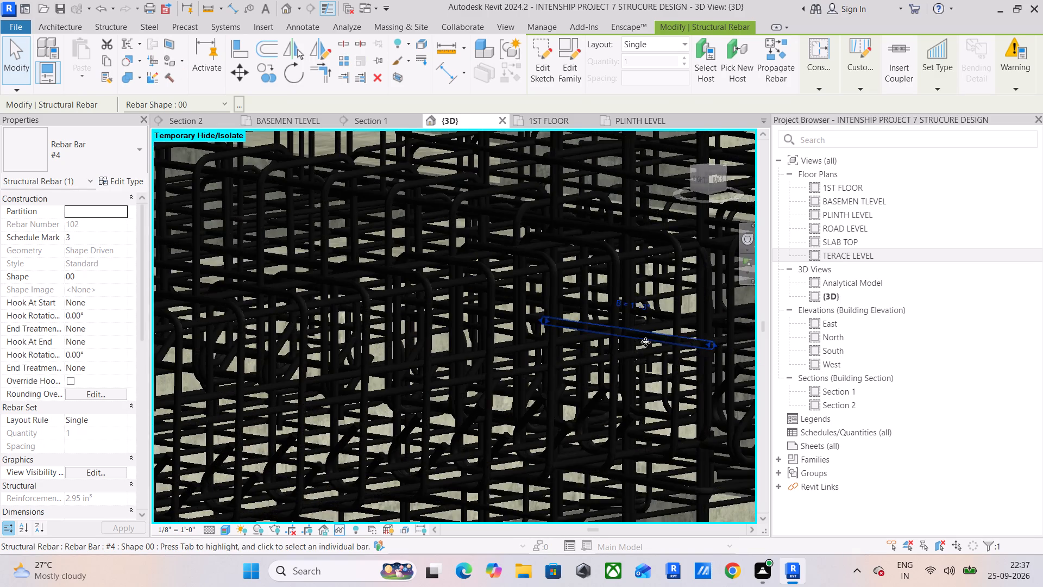
scroll(589, 329, "up", 5)
scroll(586, 329, "down", 6)
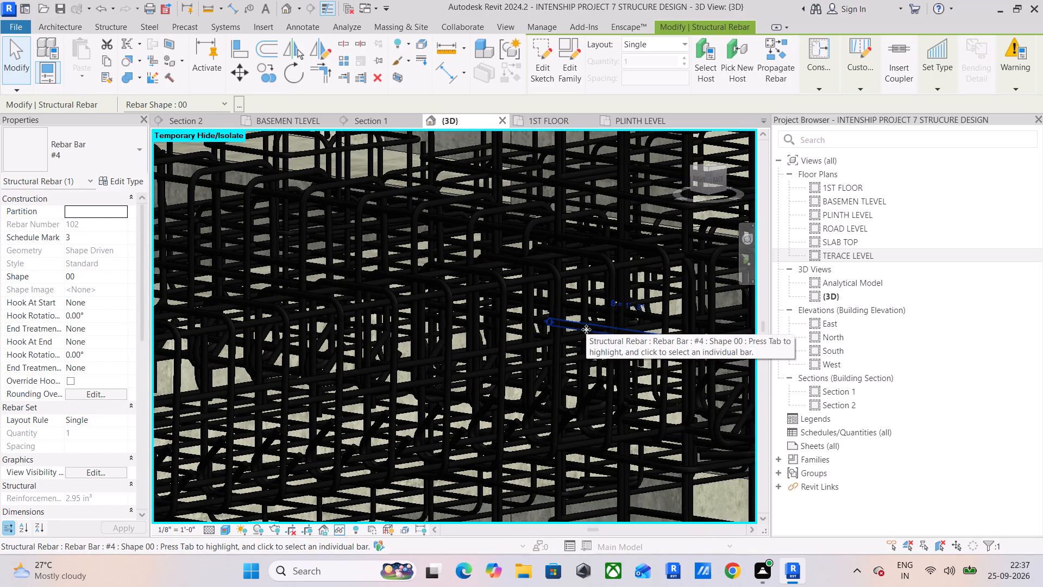
scroll(586, 329, "down", 13)
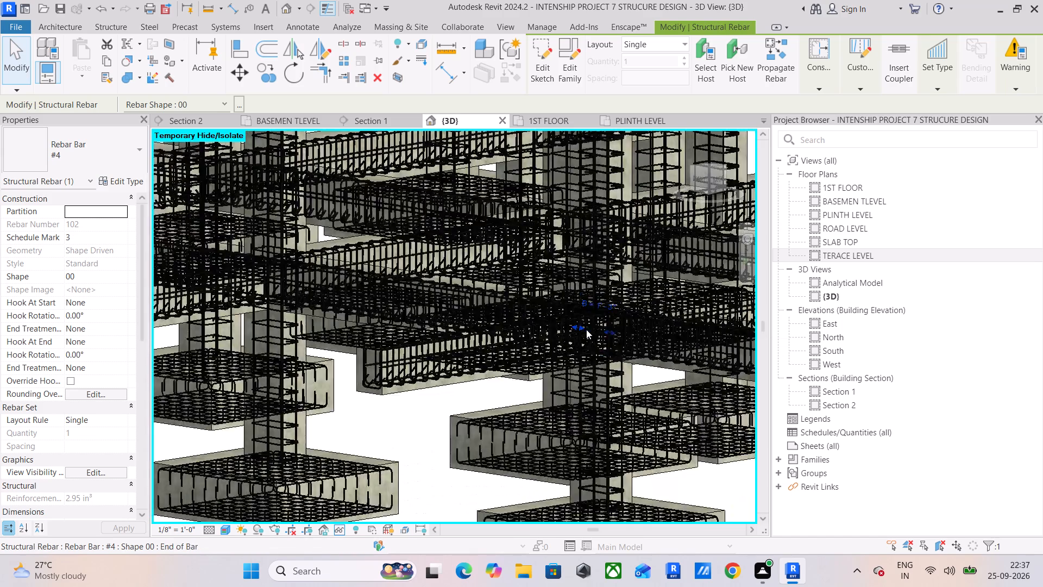
scroll(586, 329, "down", 3)
left_click(369, 121)
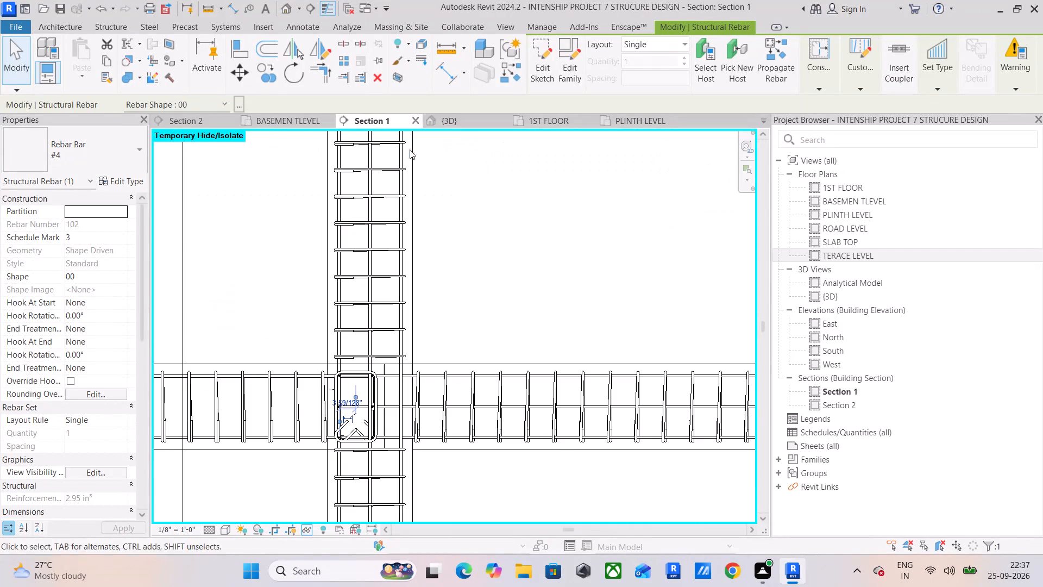
scroll(349, 399, "up", 12)
scroll(349, 399, "down", 4)
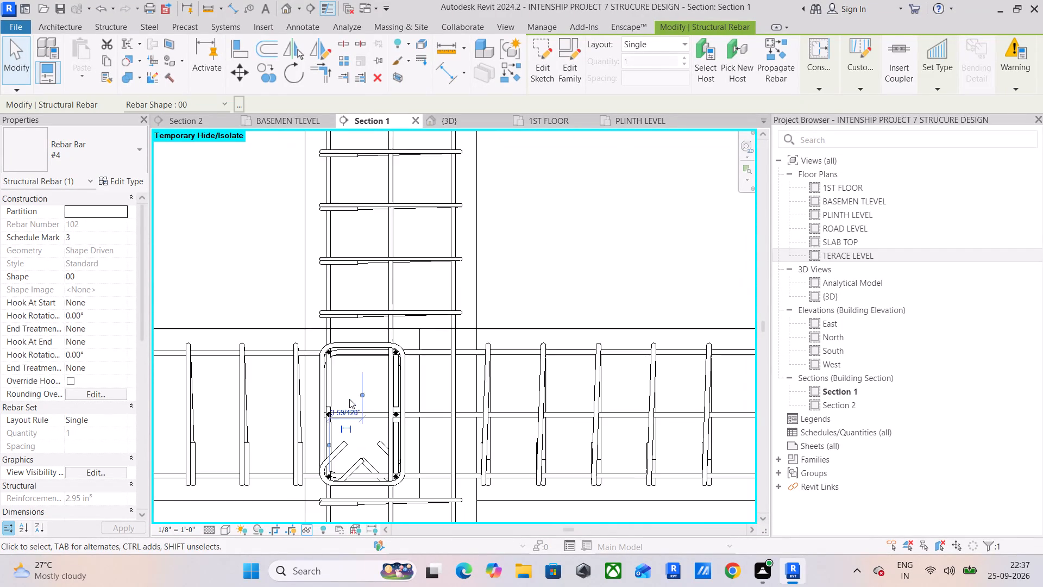
scroll(349, 399, "down", 6)
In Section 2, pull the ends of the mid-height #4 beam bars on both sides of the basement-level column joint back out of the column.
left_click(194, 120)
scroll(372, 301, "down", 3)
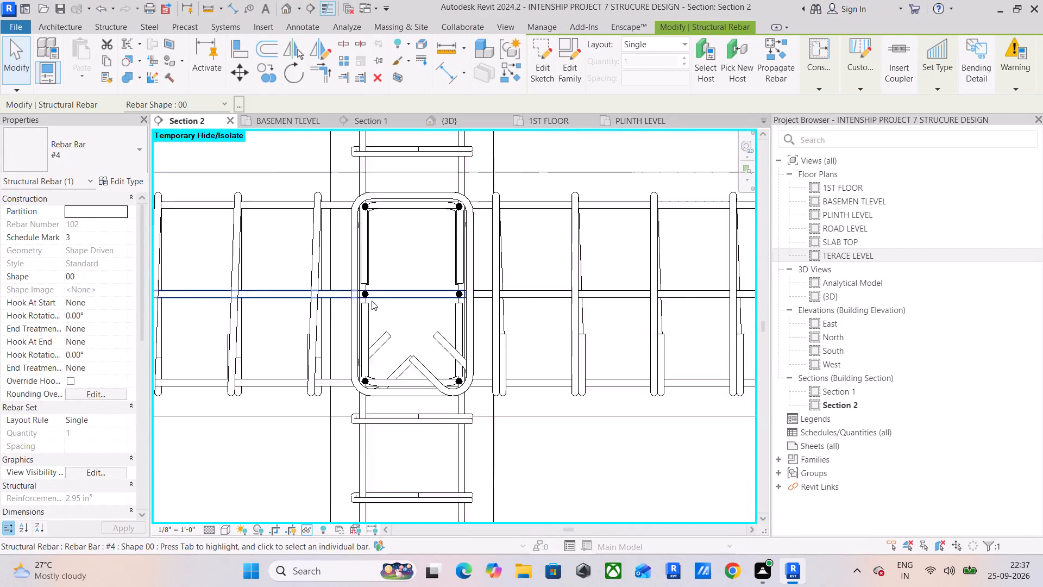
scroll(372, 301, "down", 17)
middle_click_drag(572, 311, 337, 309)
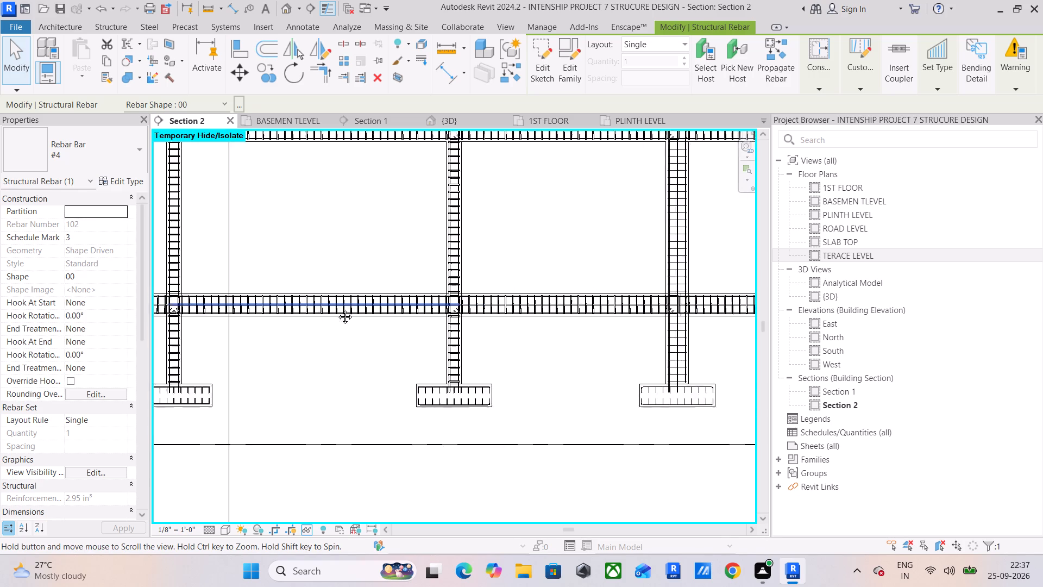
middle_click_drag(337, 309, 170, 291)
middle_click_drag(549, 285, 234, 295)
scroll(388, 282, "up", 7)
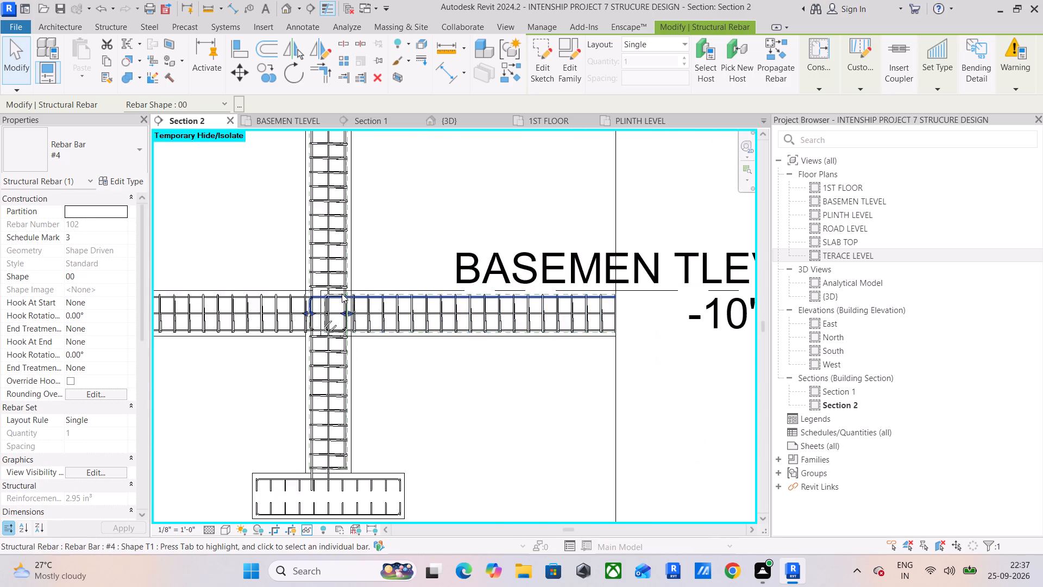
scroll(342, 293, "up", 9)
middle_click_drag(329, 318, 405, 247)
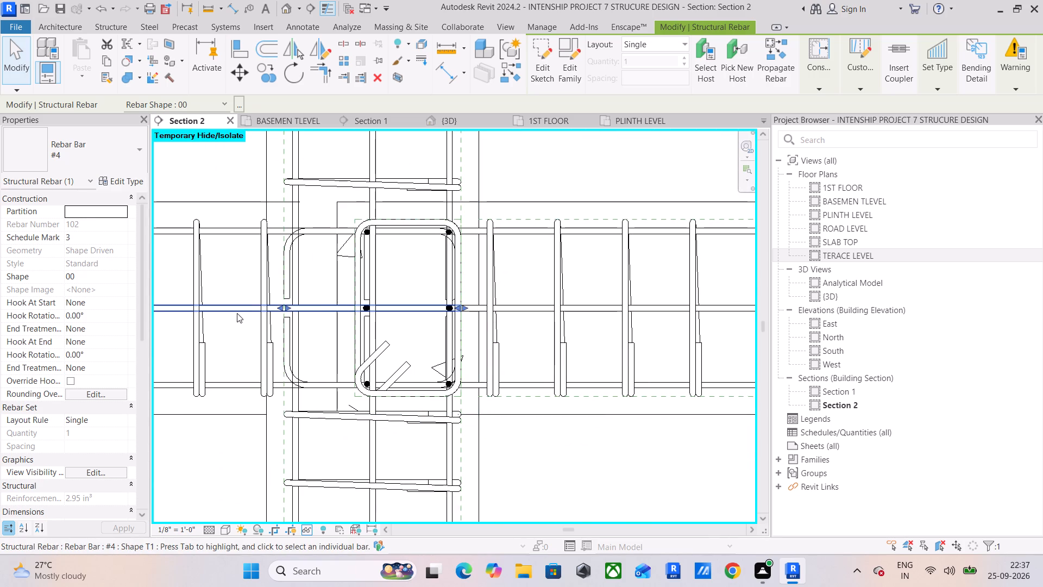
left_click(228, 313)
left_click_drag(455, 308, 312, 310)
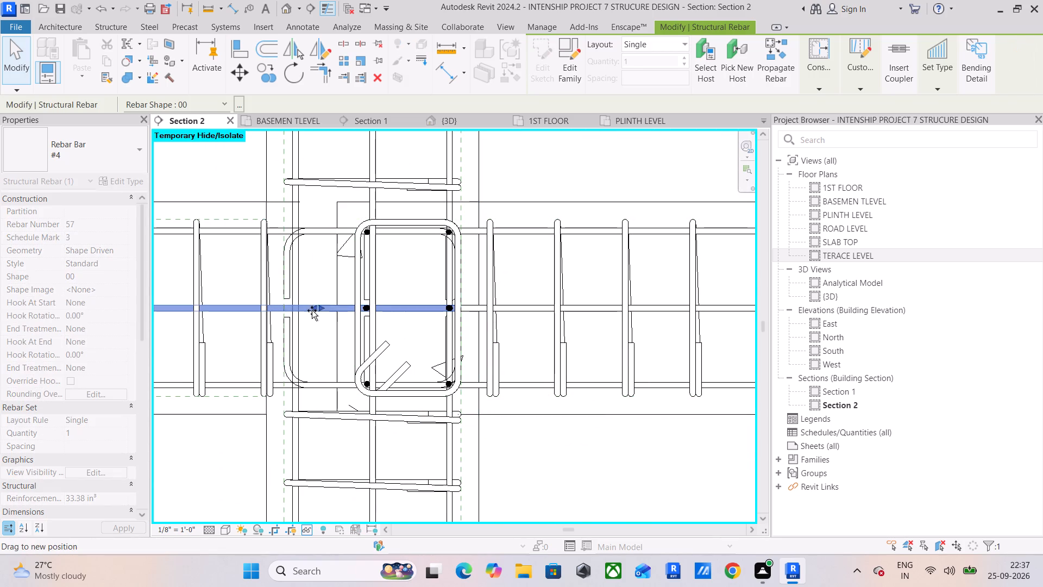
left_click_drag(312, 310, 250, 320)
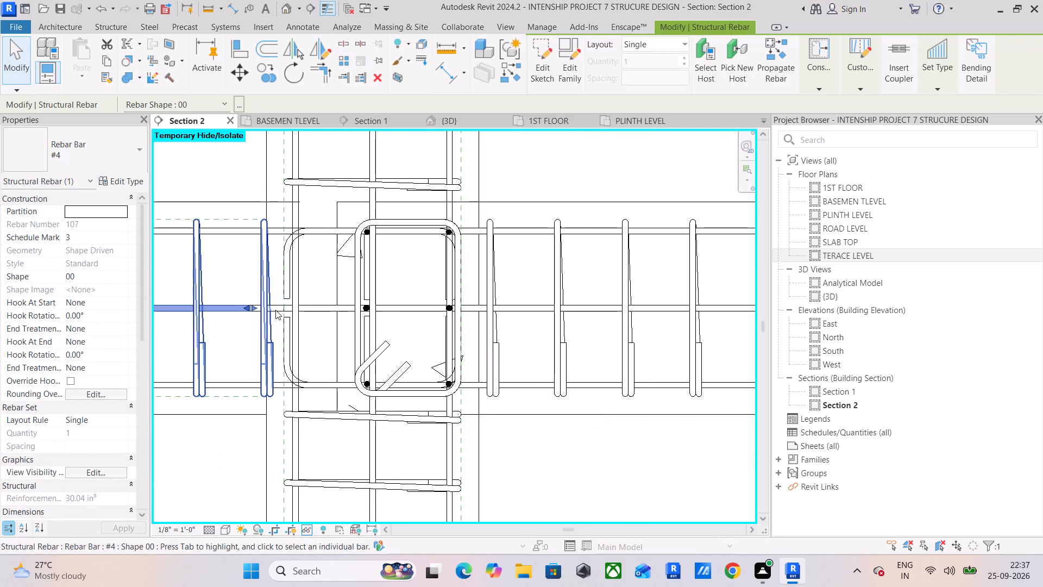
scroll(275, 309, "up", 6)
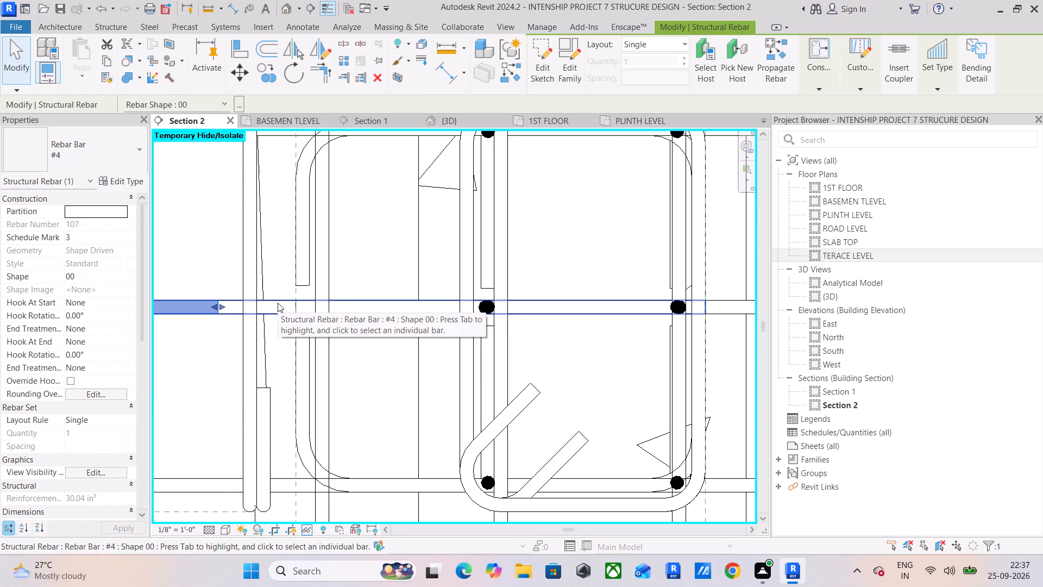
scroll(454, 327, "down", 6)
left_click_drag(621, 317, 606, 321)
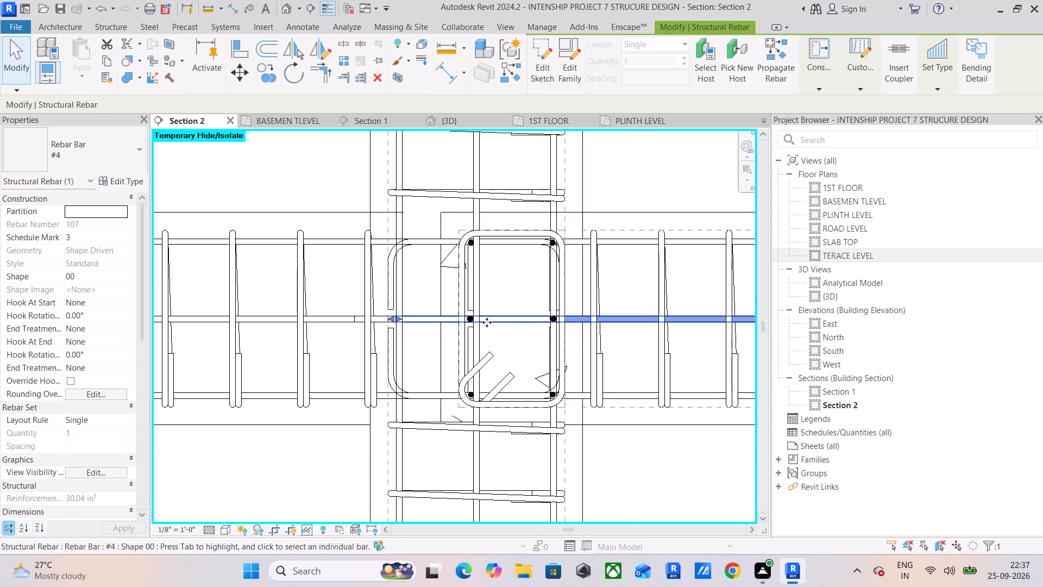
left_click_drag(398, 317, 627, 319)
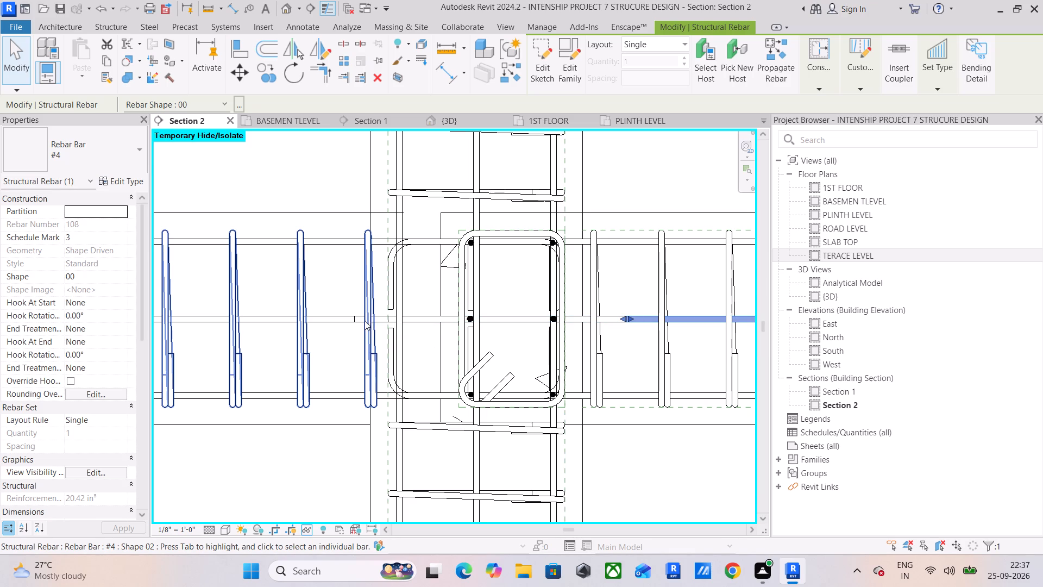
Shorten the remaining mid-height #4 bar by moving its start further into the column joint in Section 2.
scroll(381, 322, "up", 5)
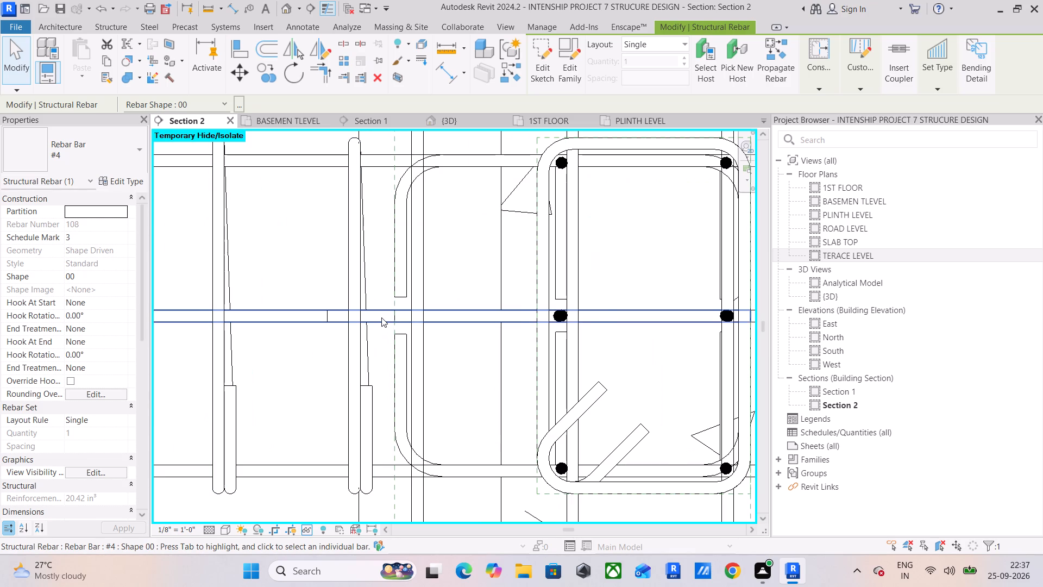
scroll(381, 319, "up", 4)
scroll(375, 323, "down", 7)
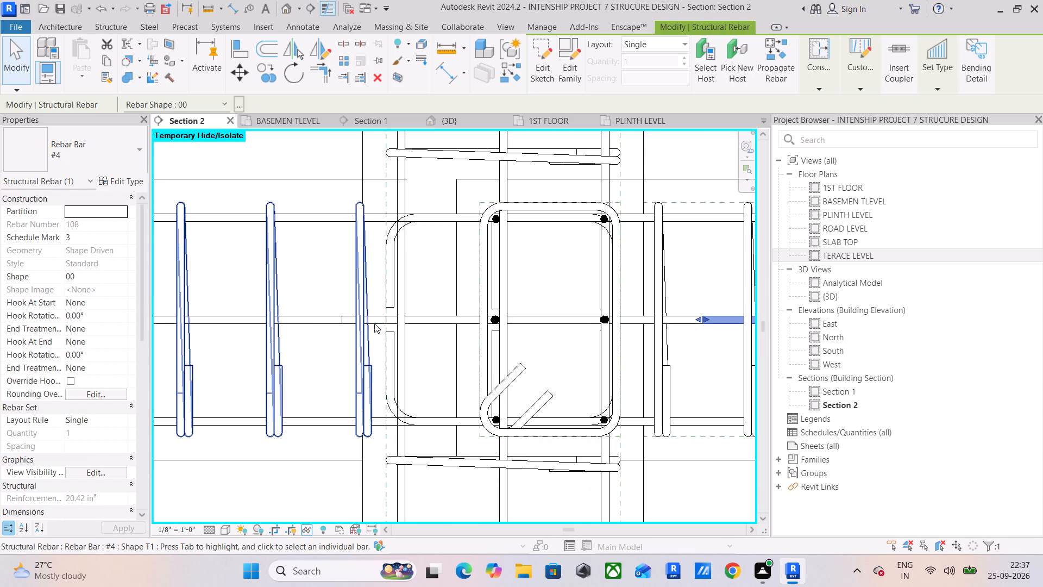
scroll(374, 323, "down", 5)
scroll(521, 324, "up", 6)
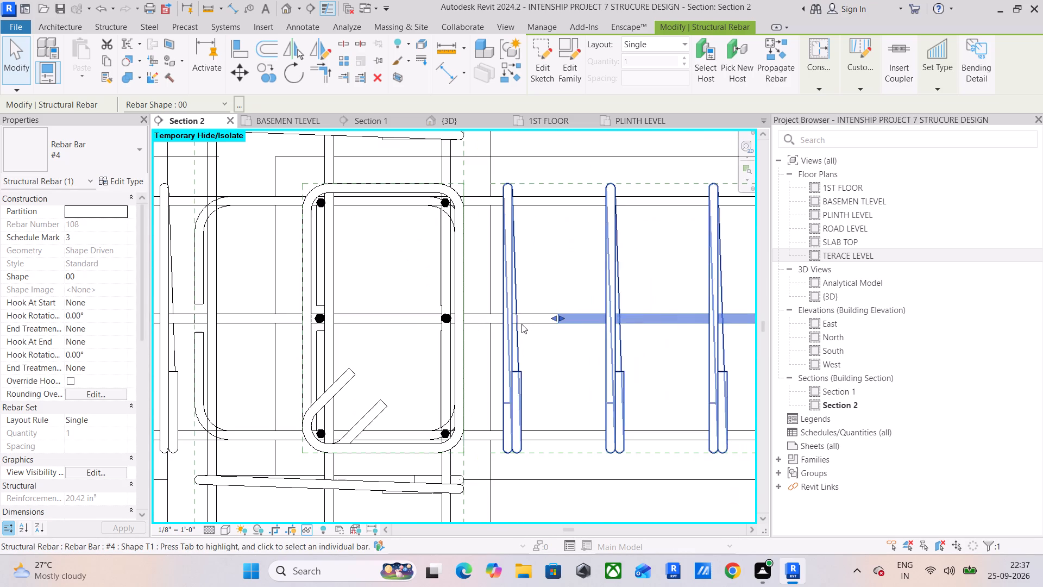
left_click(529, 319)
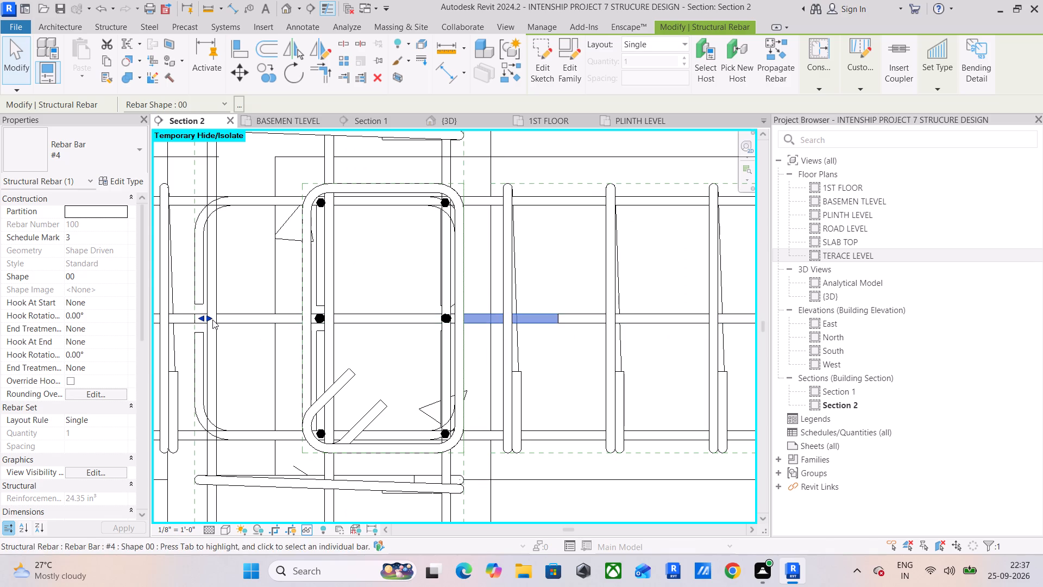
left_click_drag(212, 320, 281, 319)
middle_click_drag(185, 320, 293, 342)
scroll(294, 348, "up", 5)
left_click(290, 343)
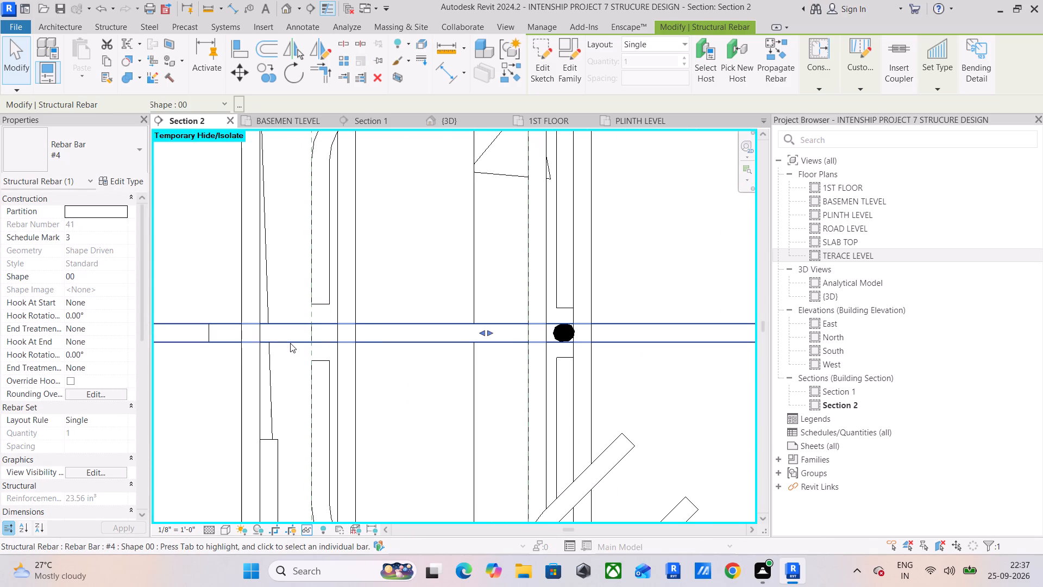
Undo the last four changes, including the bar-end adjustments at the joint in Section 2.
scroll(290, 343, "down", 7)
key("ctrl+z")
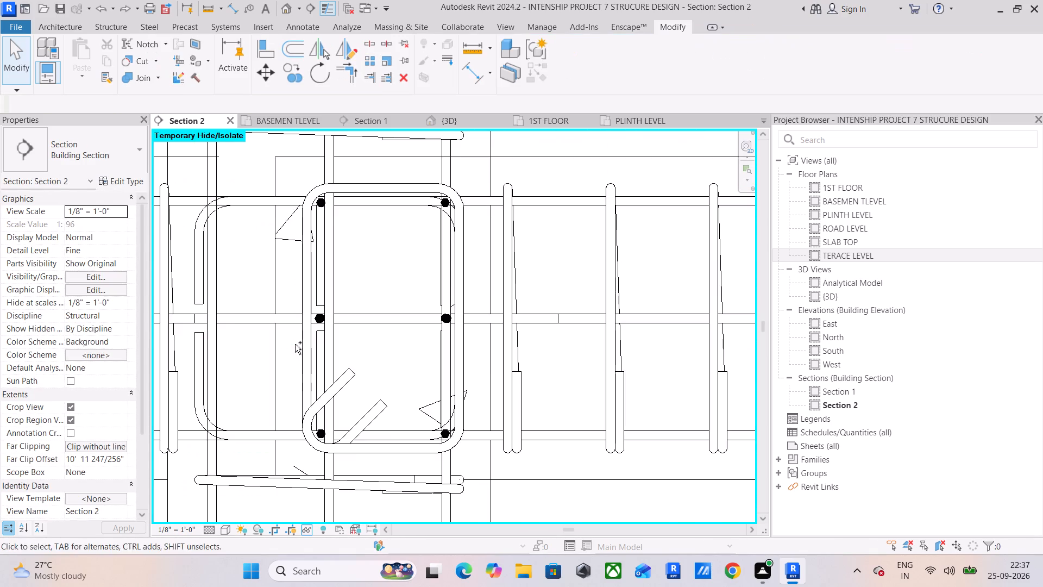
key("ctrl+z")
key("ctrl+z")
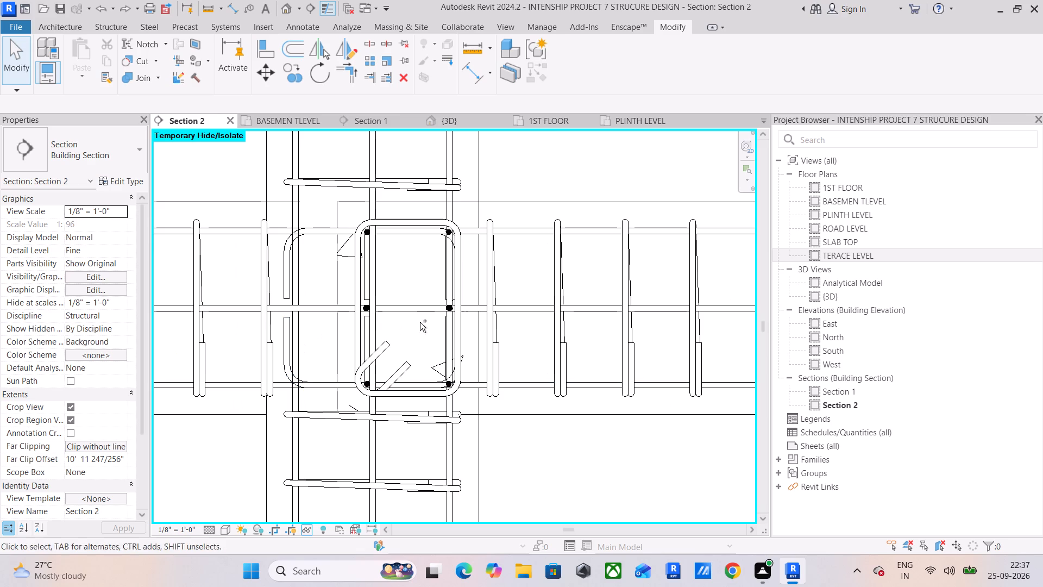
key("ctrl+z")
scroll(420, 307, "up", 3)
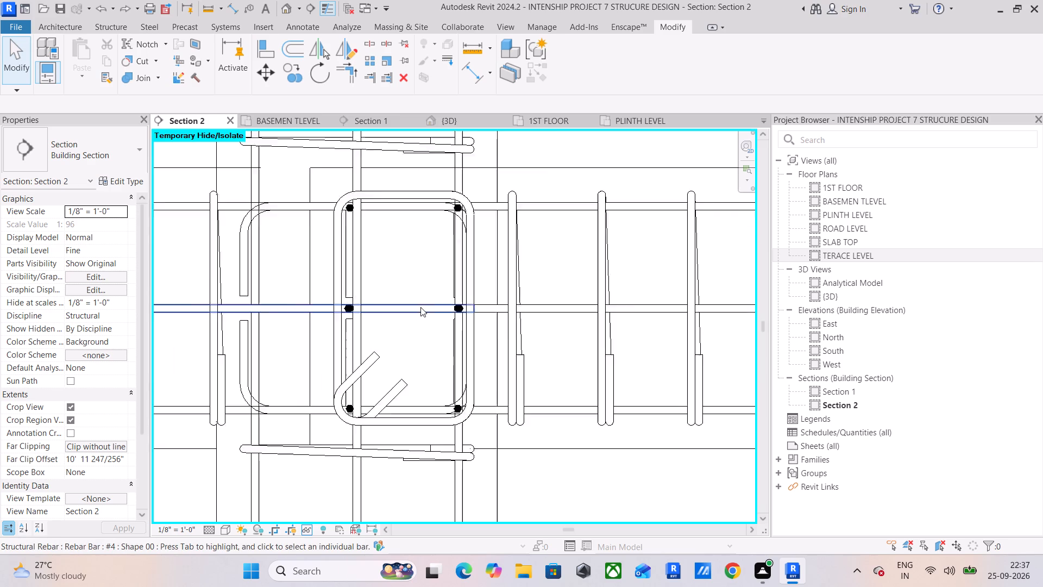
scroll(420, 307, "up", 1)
Delete the short 0'-9" #4 bar at the beam-column joint in the 3D view.
left_click(431, 119)
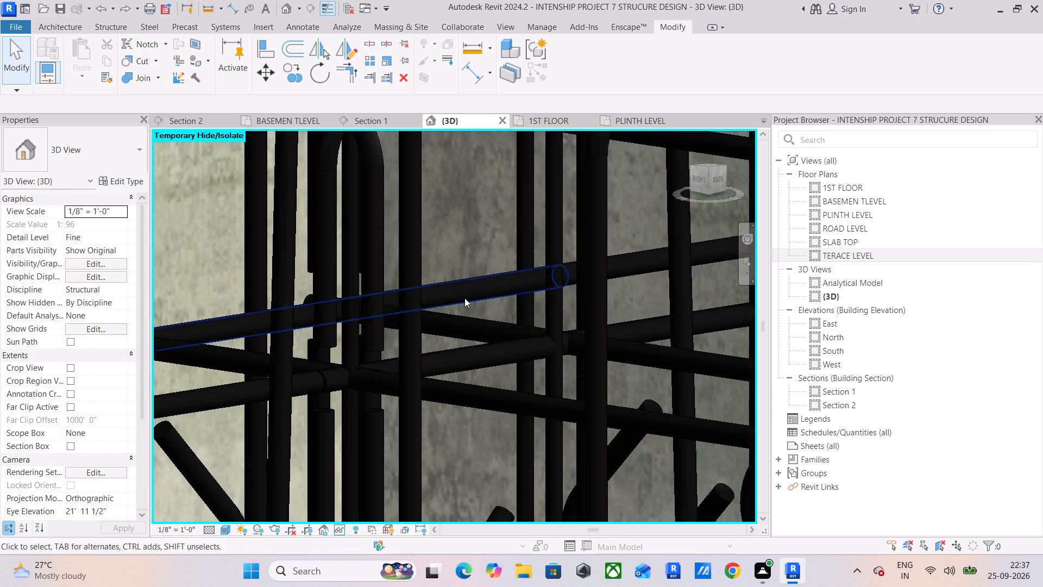
left_click(481, 327)
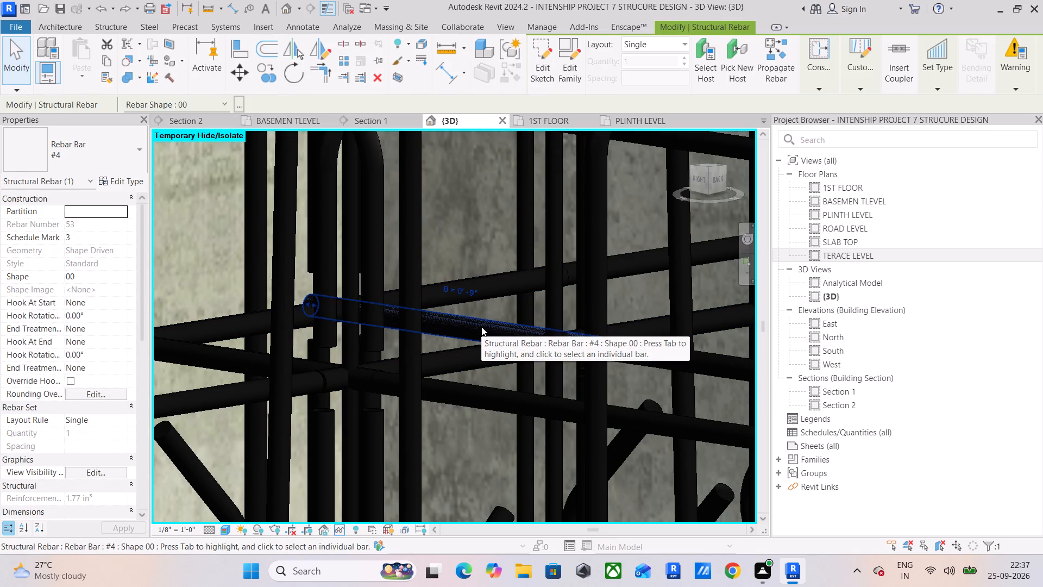
key("Delete")
Reselect the whole structure, review its related warnings, and show the #4 bar flagged as outside its host in 3D.
middle_click_drag(241, 360, 340, 360)
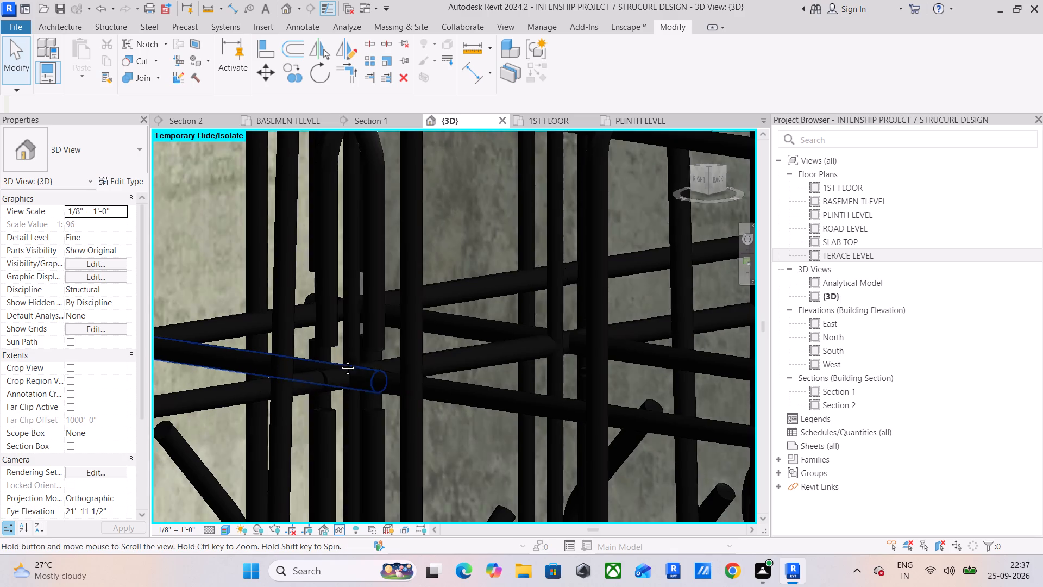
middle_click_drag(340, 360, 462, 360)
scroll(462, 360, "down", 17)
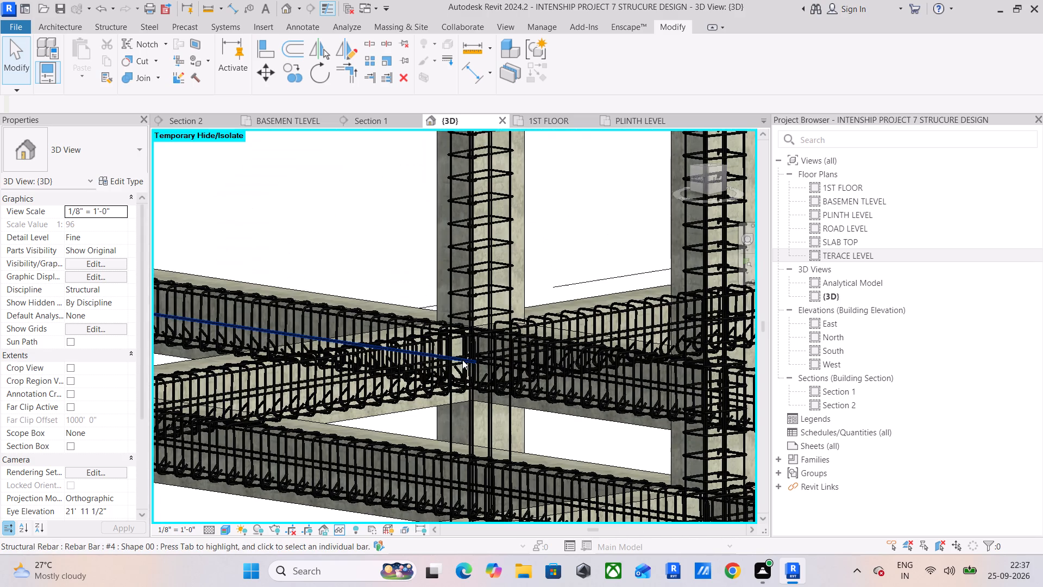
scroll(367, 176, "down", 12)
scroll(406, 240, "down", 5)
middle_click_drag(416, 245, 416, 246)
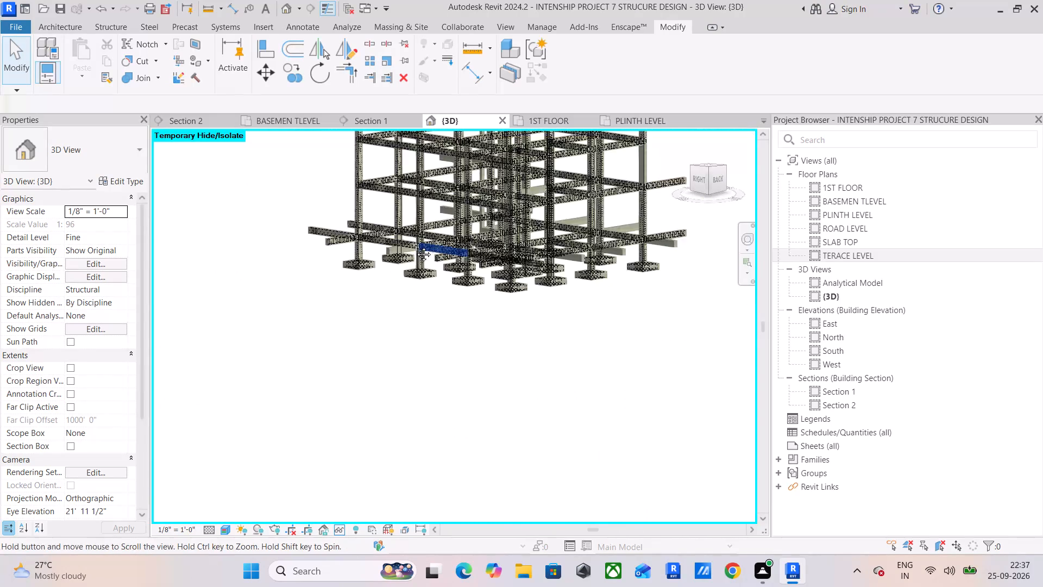
middle_click_drag(416, 246, 397, 345)
scroll(339, 213, "down", 4)
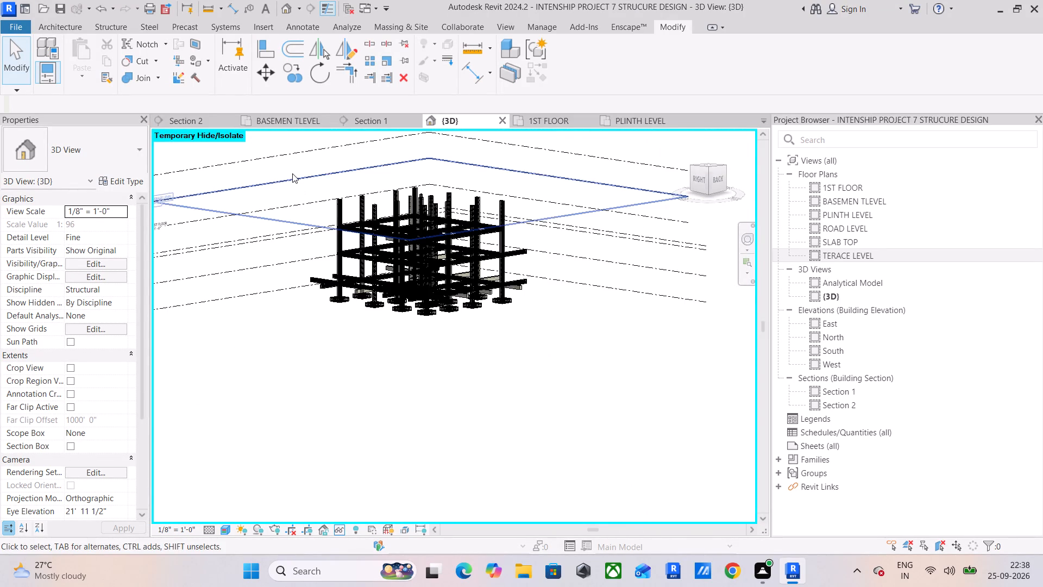
left_click_drag(274, 171, 645, 395)
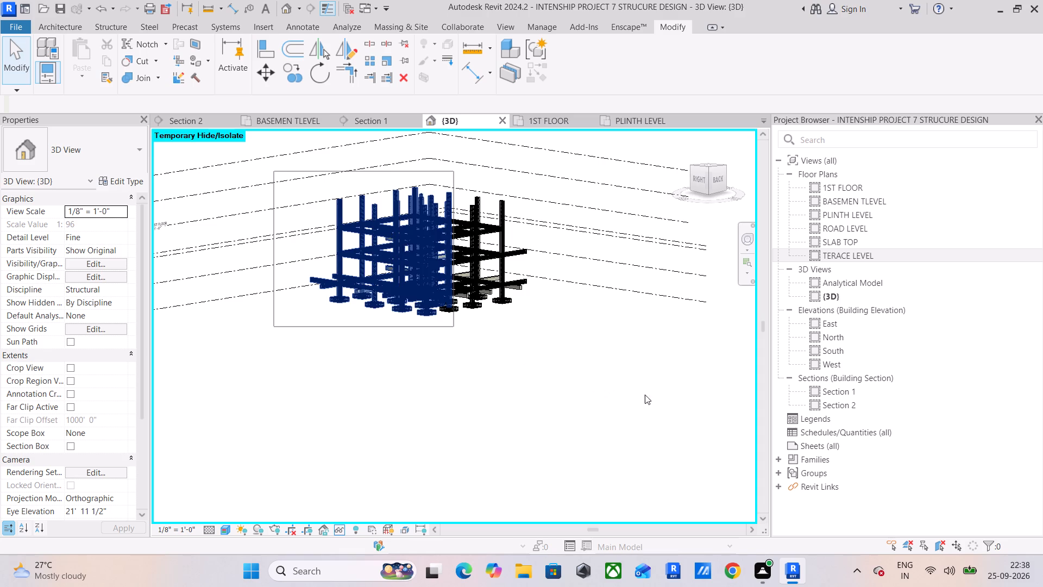
left_click_drag(645, 395, 668, 393)
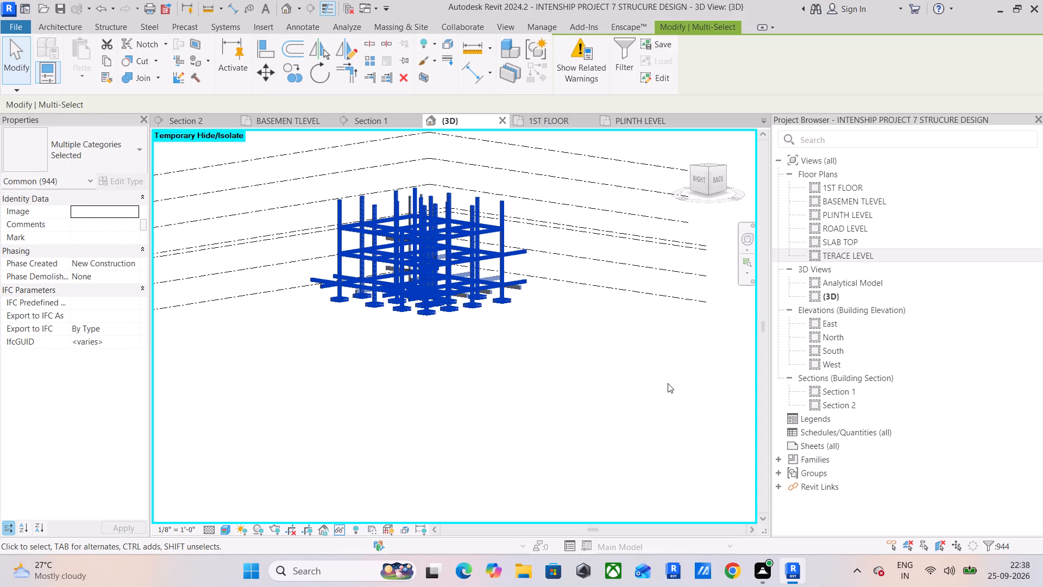
left_click(569, 65)
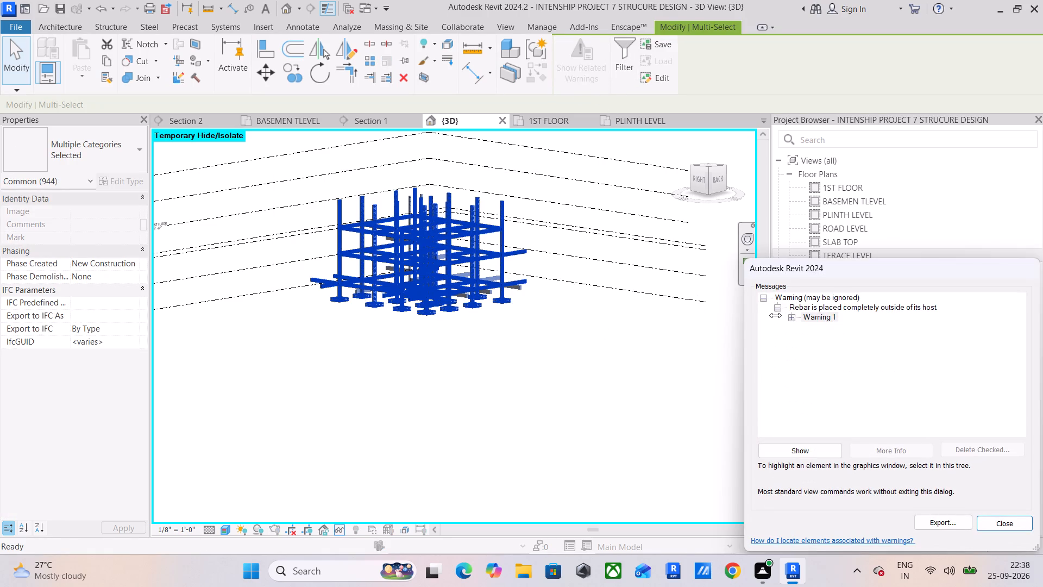
left_click(791, 316)
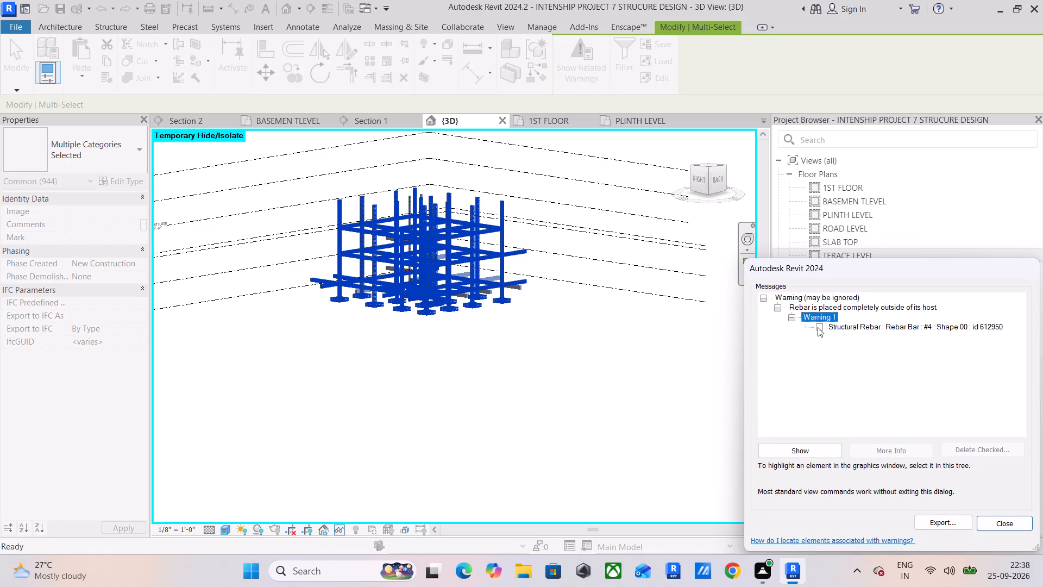
left_click(818, 327)
left_click(806, 448)
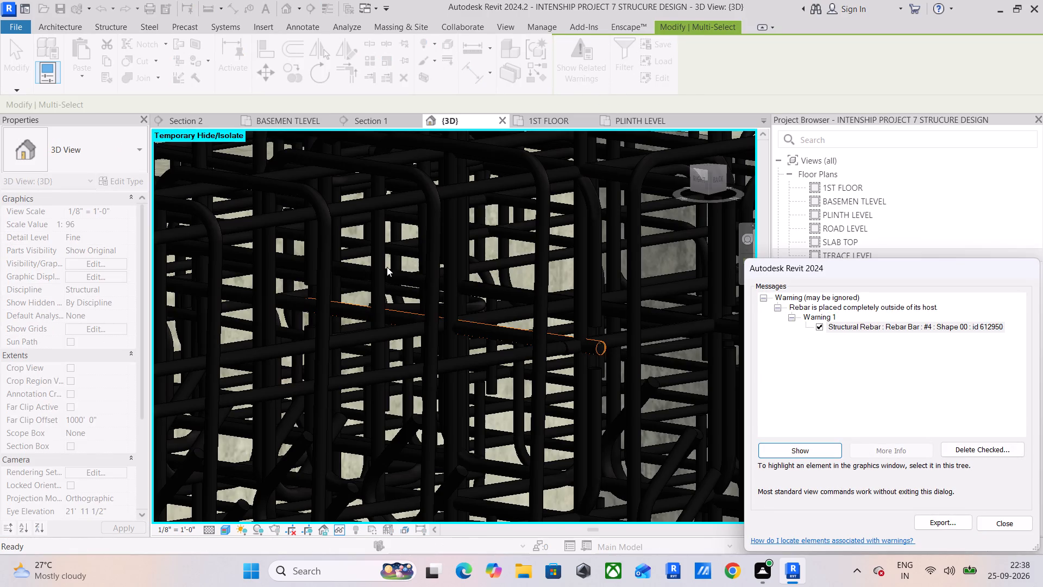
scroll(491, 323, "up", 5)
scroll(660, 369, "up", 1)
middle_click_drag(548, 358, 538, 357)
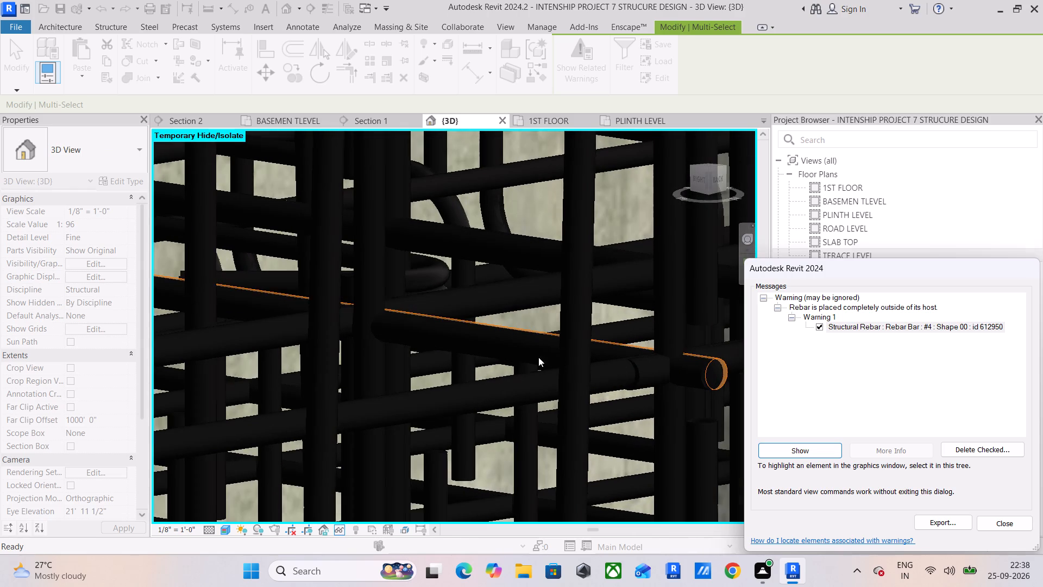
Close the warnings list, select the flagged straight #4 bar in 3D, and delete it in Section 2.
middle_click_drag(538, 357, 380, 337)
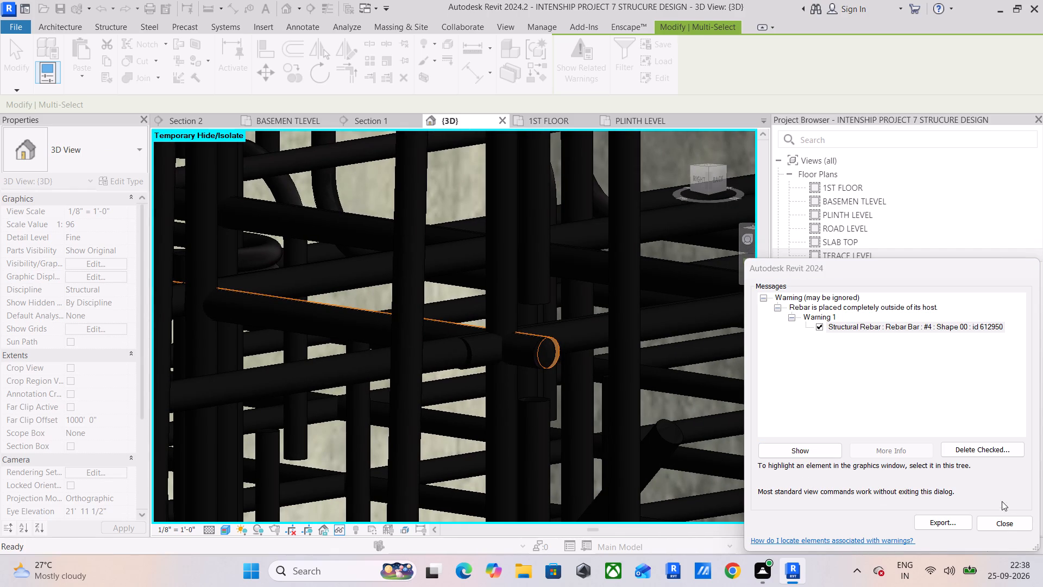
left_click(1002, 527)
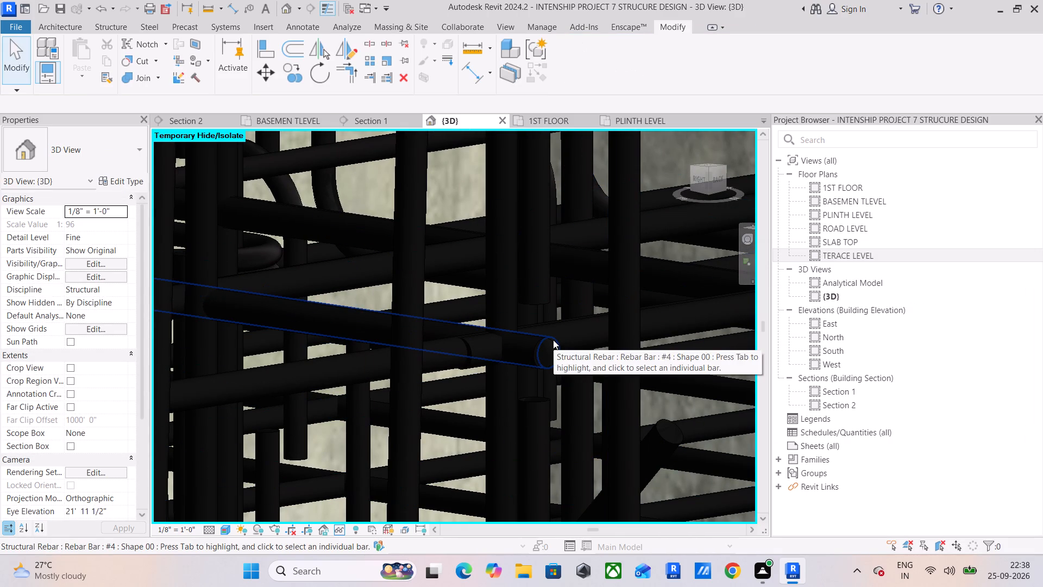
left_click(551, 340)
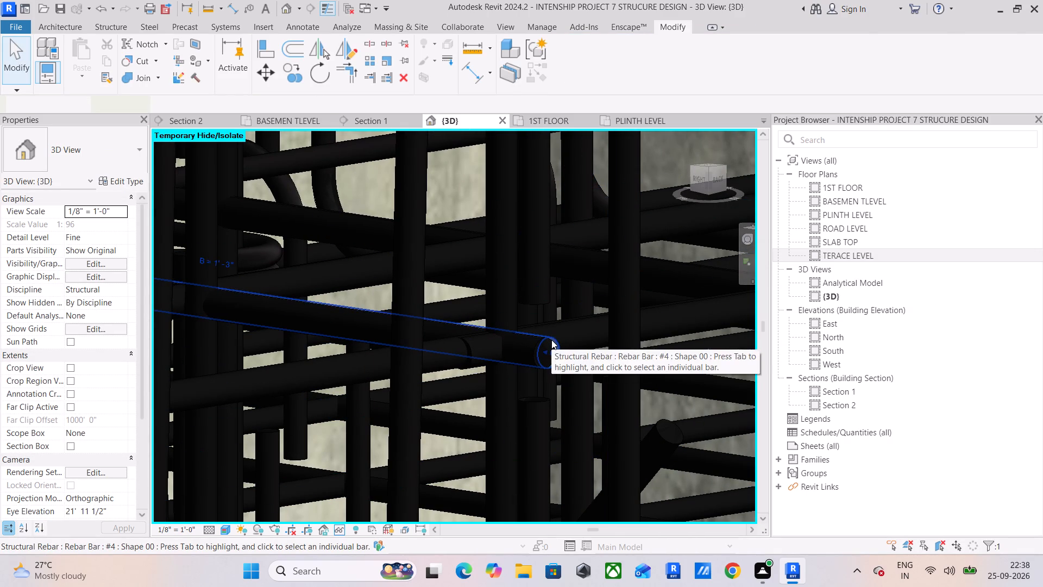
scroll(551, 340, "down", 5)
scroll(381, 356, "down", 4)
middle_click_drag(381, 356, 494, 371)
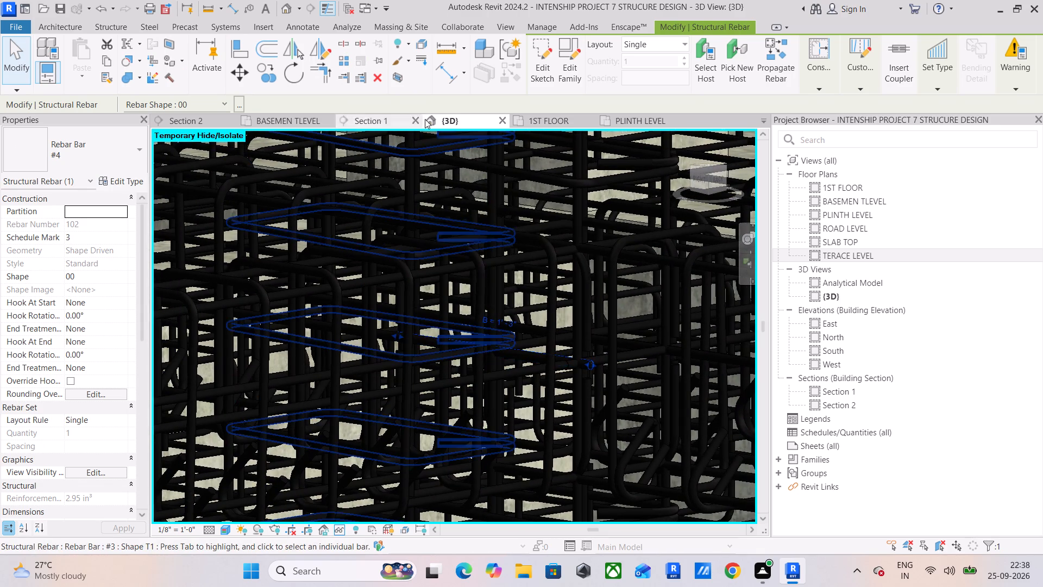
scroll(486, 266, "down", 17)
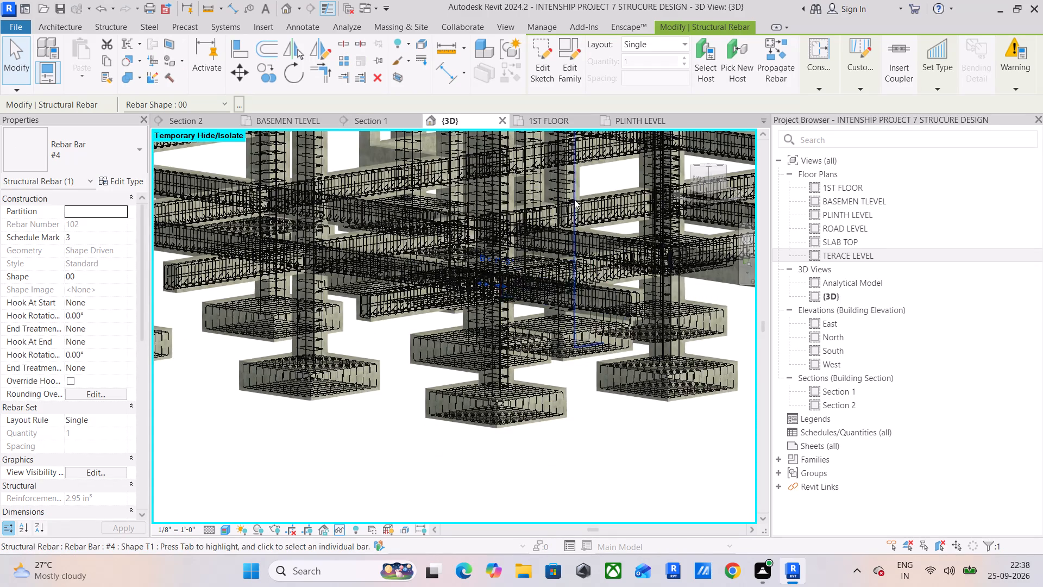
left_click(372, 121)
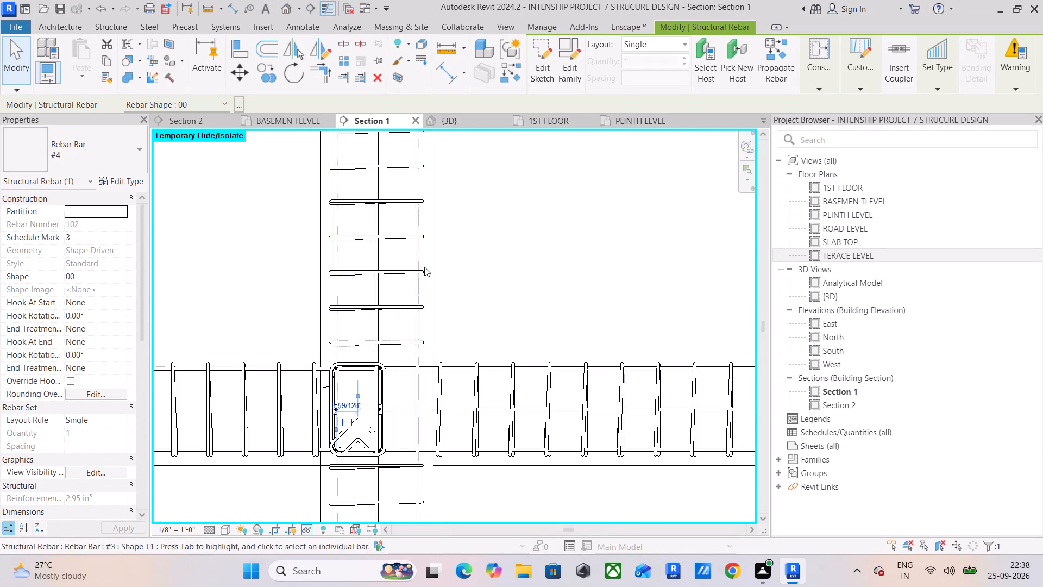
left_click(189, 121)
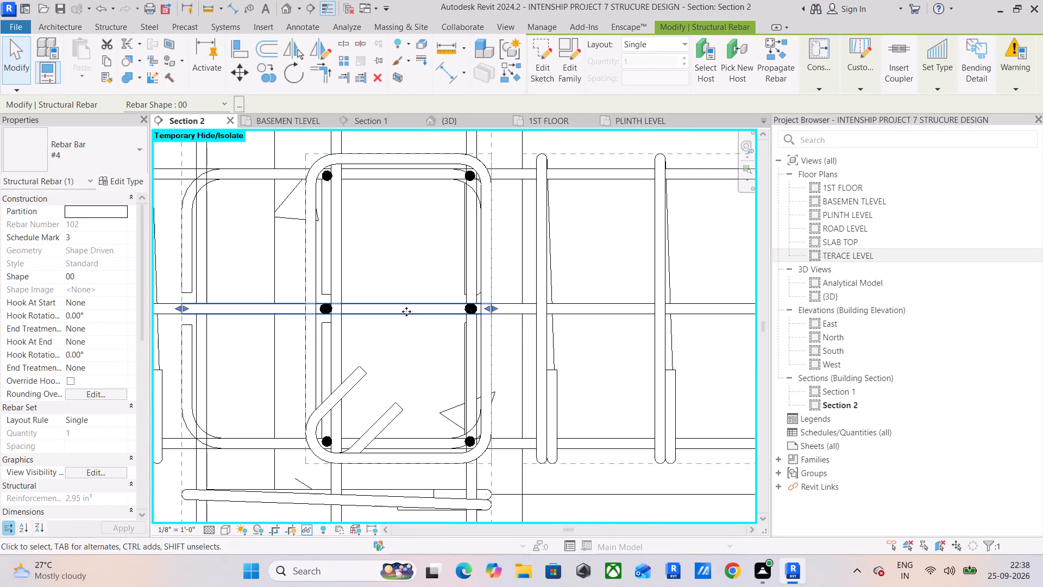
key("Delete")
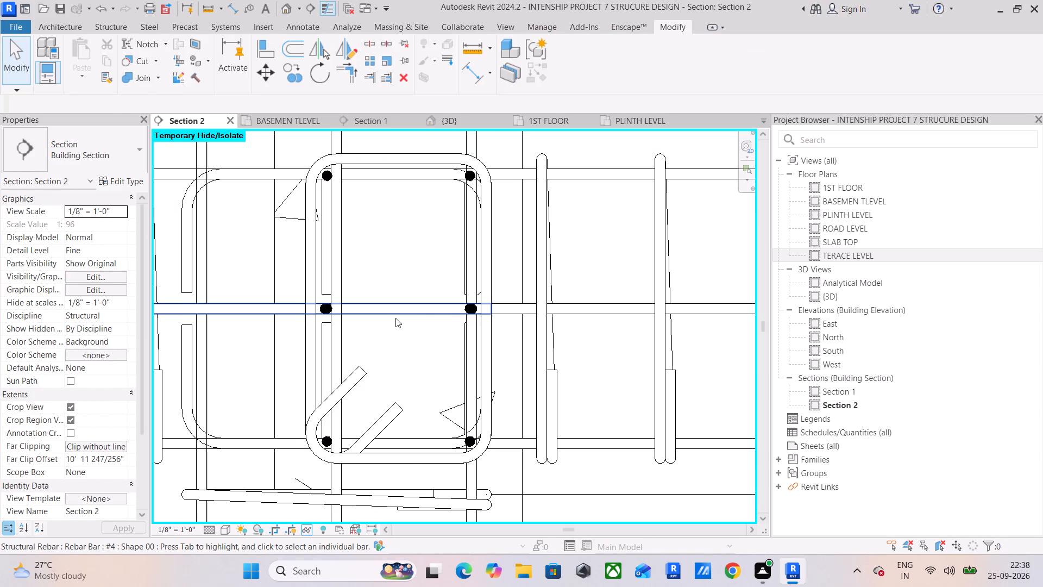
scroll(500, 131, "down", 3)
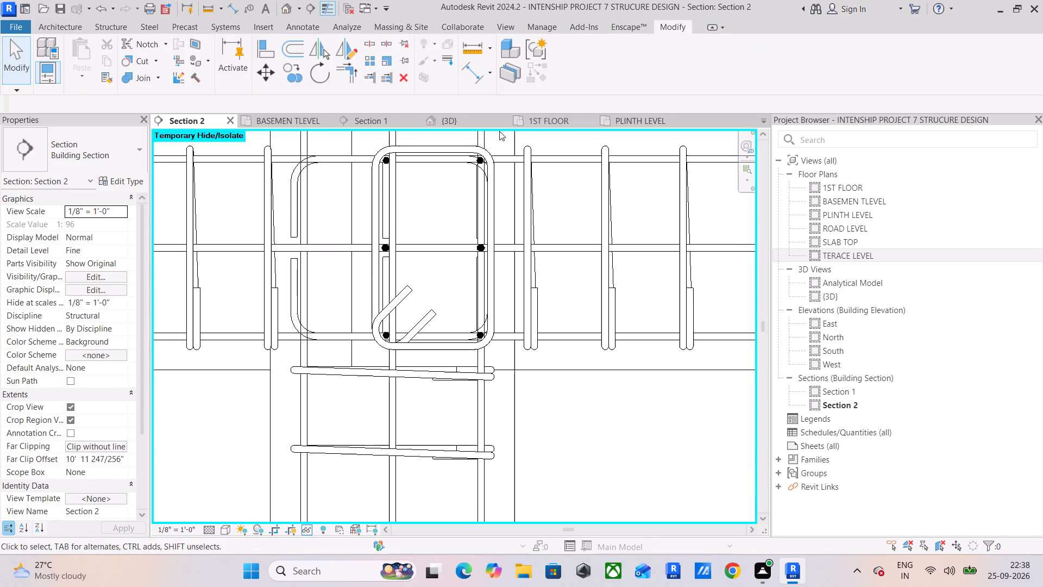
Reselect the whole structure in the 3D view to recheck for related rebar warnings, and clear the selection.
left_click(471, 115)
scroll(484, 201, "down", 10)
middle_click_drag(496, 208, 493, 352)
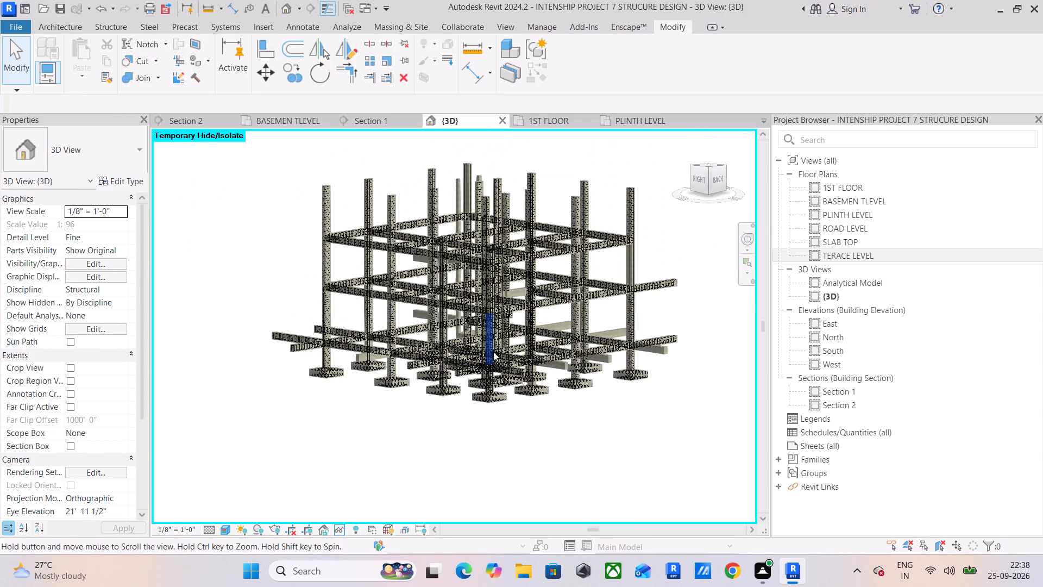
scroll(492, 338, "down", 3)
left_click_drag(297, 197, 549, 392)
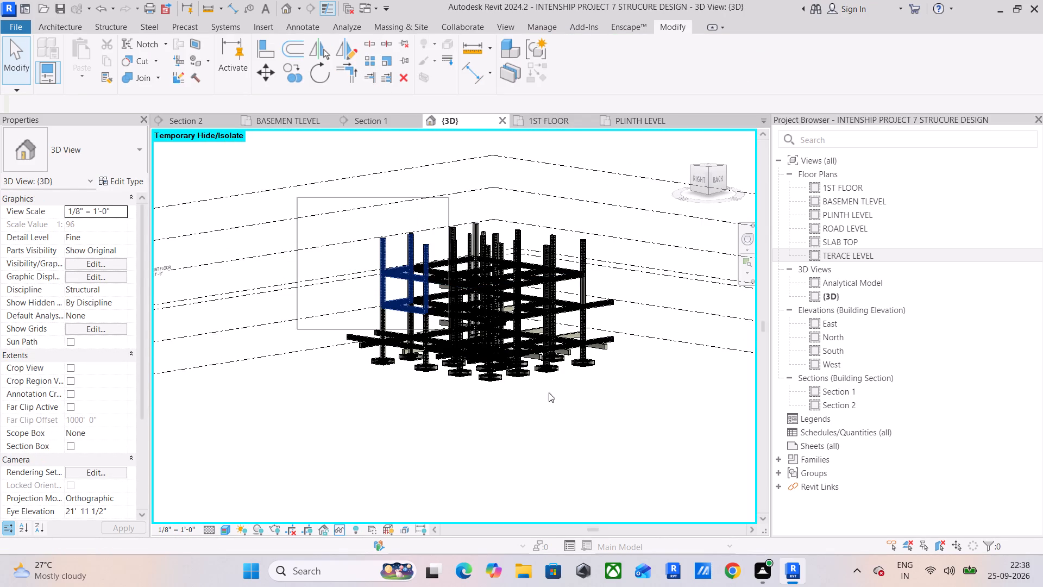
left_click_drag(549, 392, 711, 429)
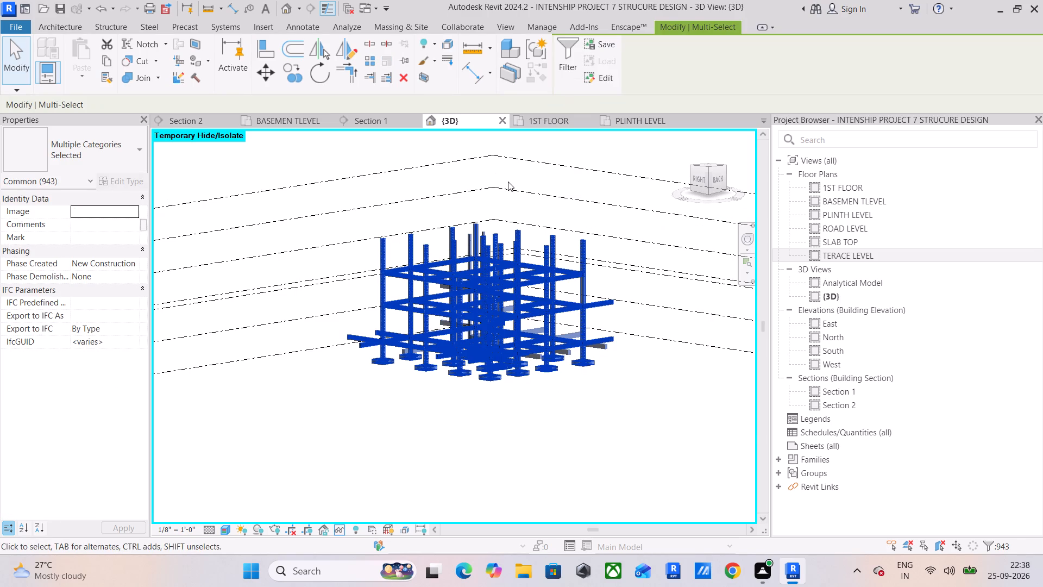
key("Escape")
key("Escape")
key("Escape")
key("Escape")
Propagate the rebar of the projecting 12" x 18" basement-level beam to the three parallel unreinforced overhanging beams, aligning by host.
middle_click_drag(552, 363, 537, 268)
scroll(488, 277, "up", 11)
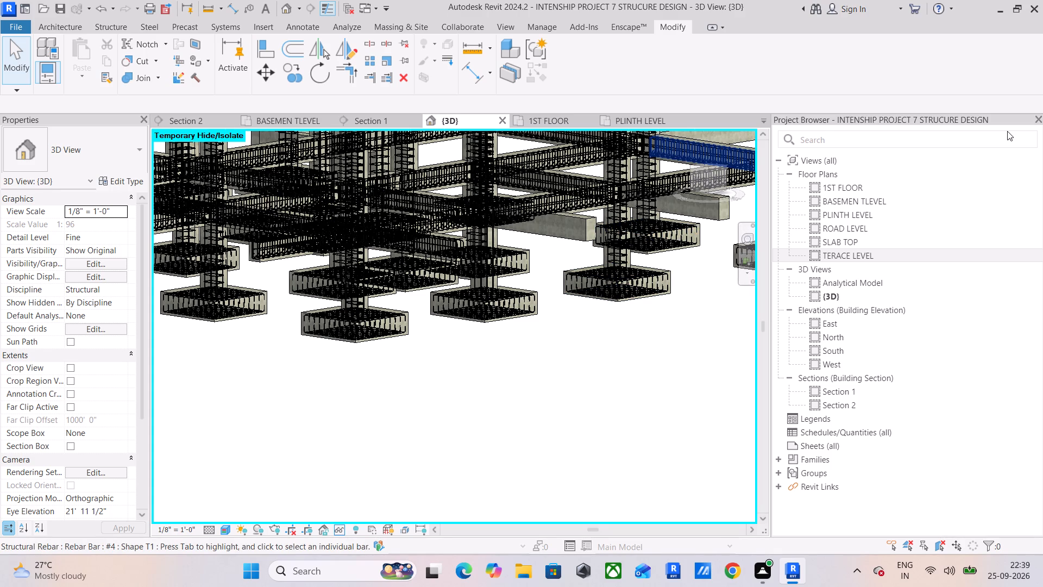
scroll(588, 178, "up", 5)
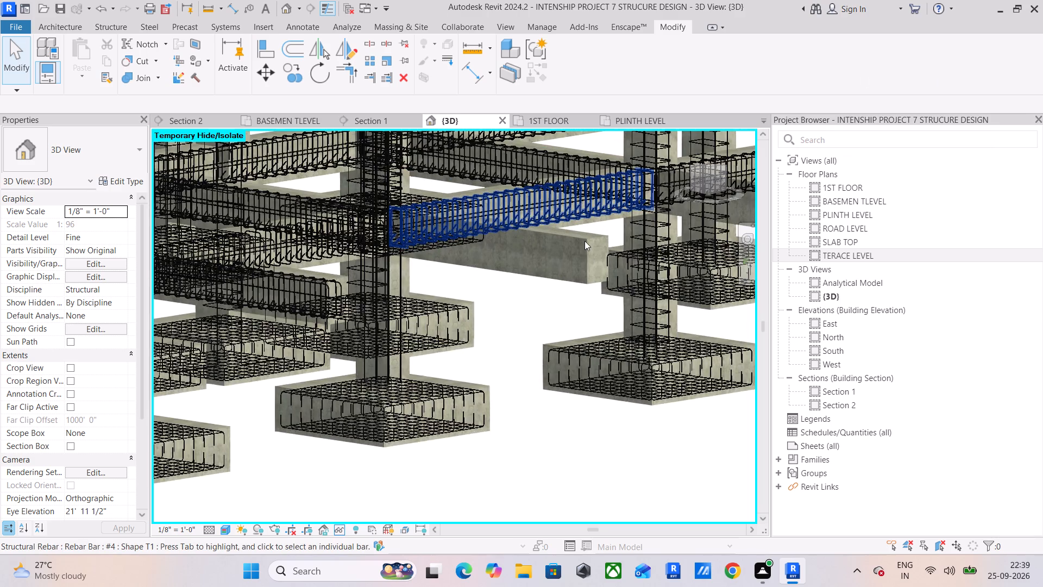
middle_click_drag(561, 257, 605, 280, "shift")
middle_click_drag(622, 276, 336, 252)
middle_click_drag(453, 286, 472, 291, "shift")
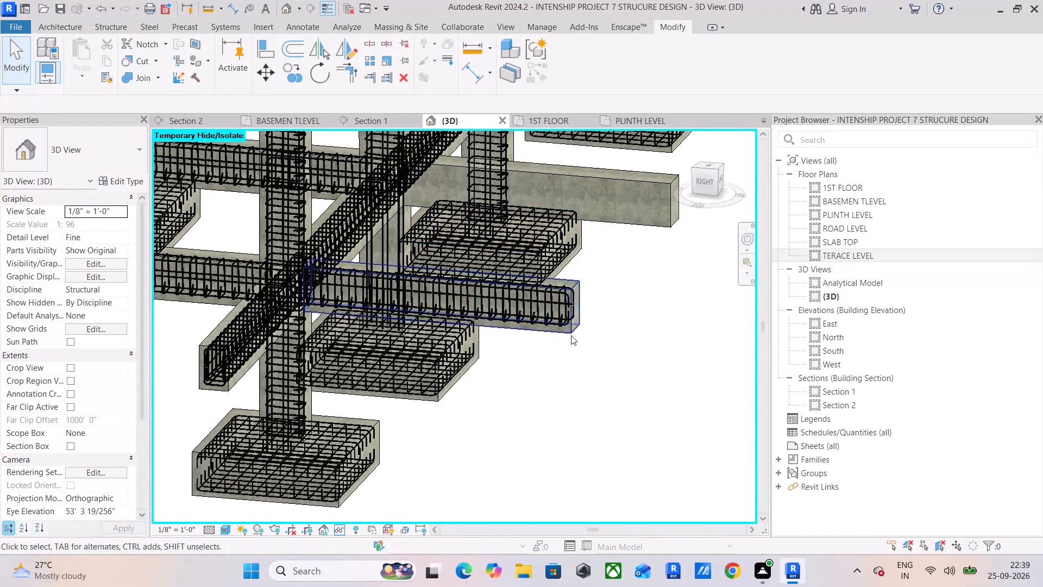
left_click(569, 335)
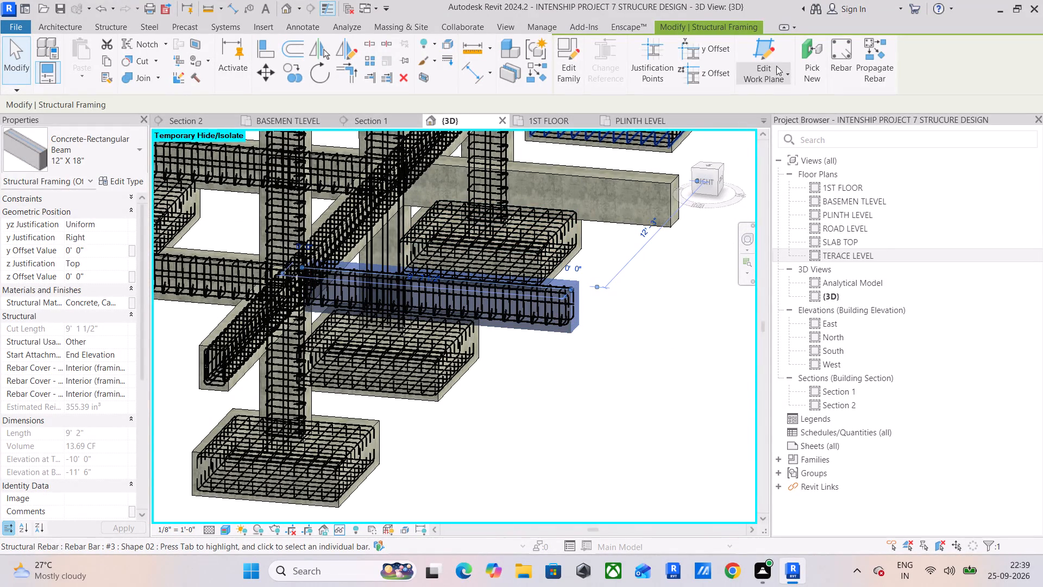
left_click(860, 72)
left_click(632, 180)
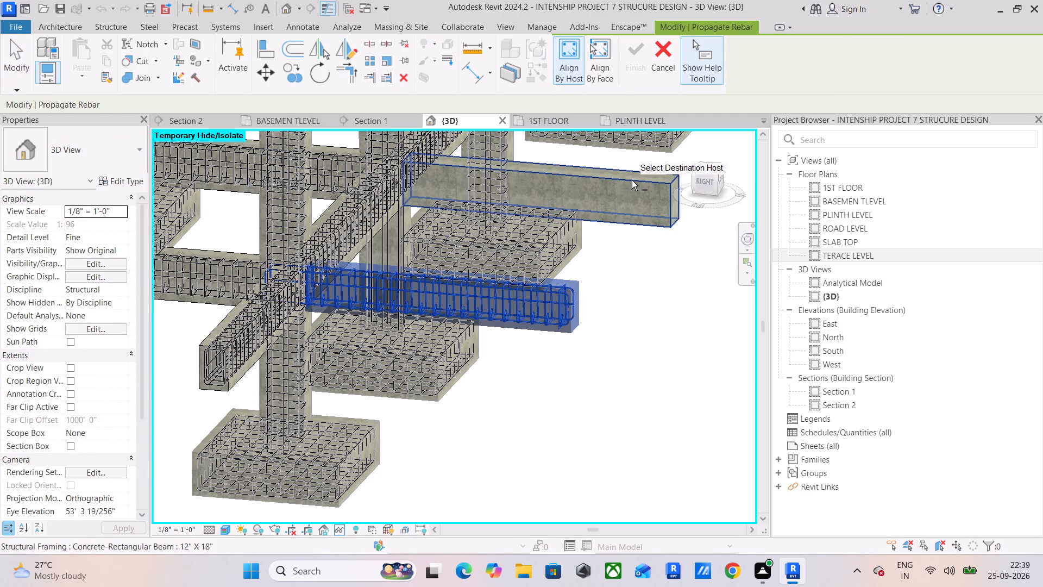
middle_click_drag(580, 204, 485, 348)
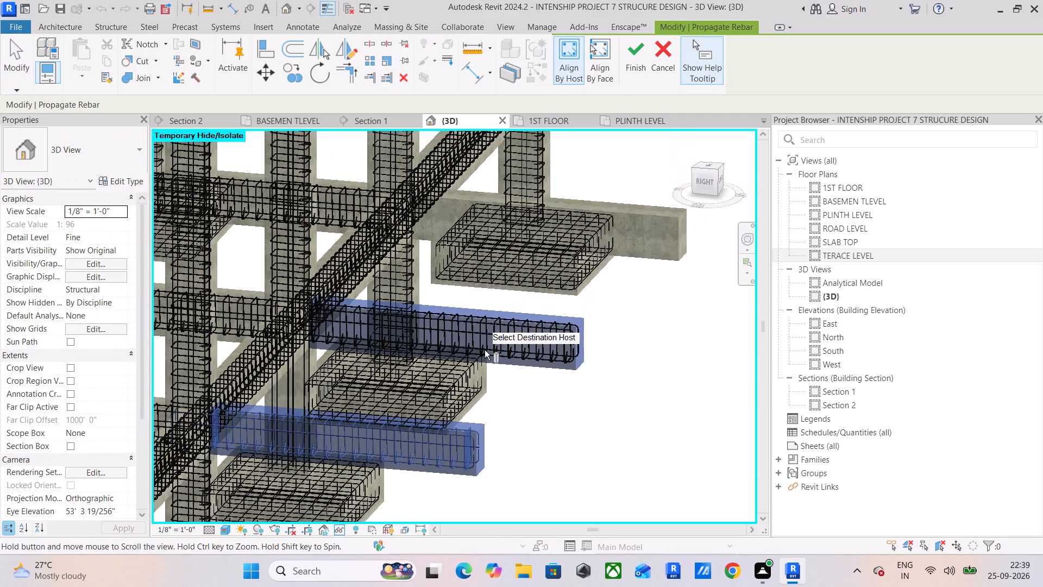
left_click(646, 218)
middle_click_drag(592, 226, 590, 258)
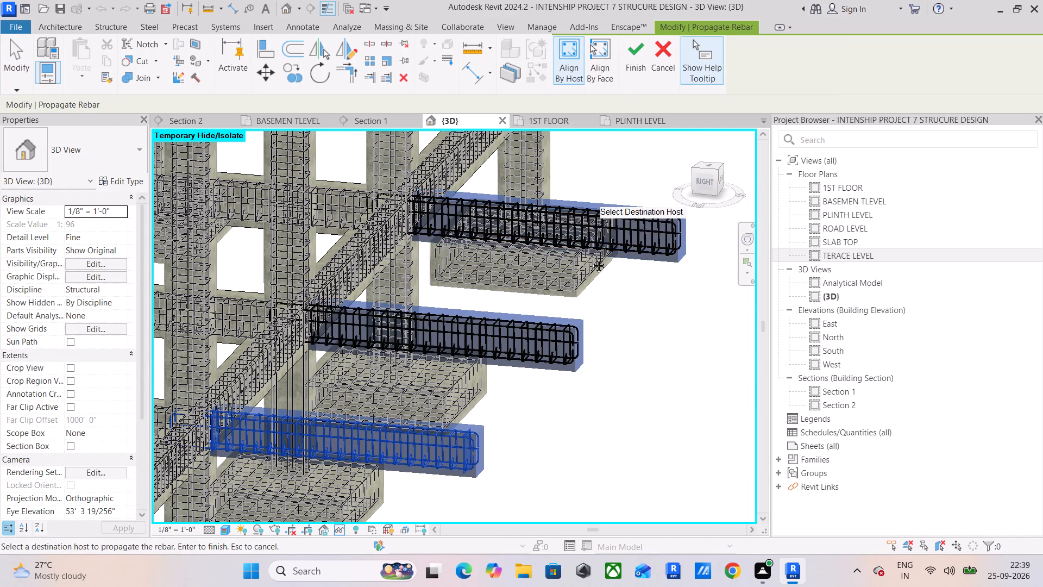
middle_click_drag(590, 258, 574, 412)
left_click(625, 247)
Add the short unreinforced 12" x 18" stub beam beyond the outer column as another rebar propagation host.
scroll(590, 264, "down", 5)
middle_click_drag(581, 276, 642, 215)
scroll(641, 215, "up", 1)
scroll(452, 344, "down", 3)
middle_click_drag(452, 344, 650, 263)
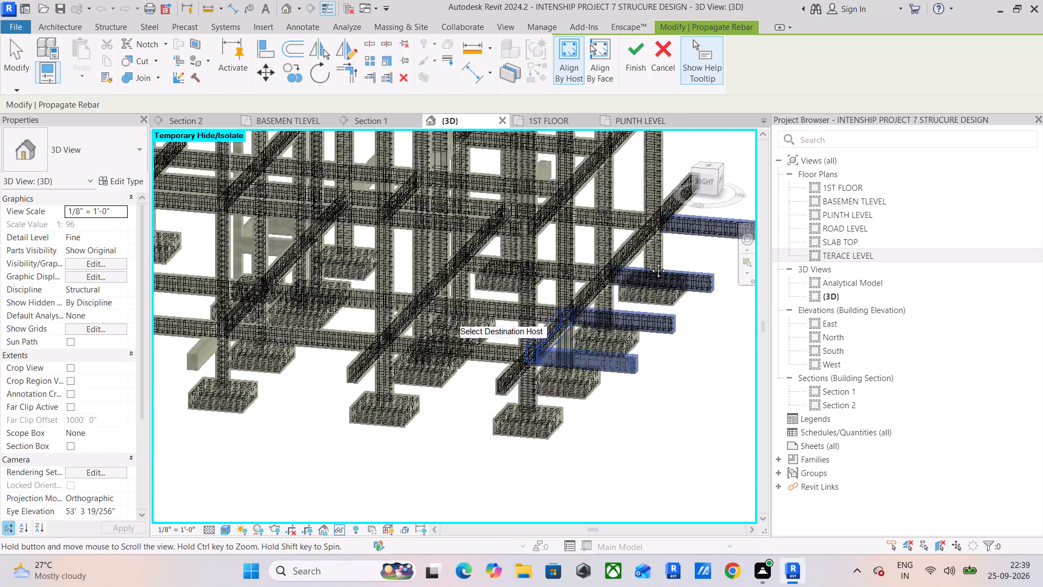
scroll(650, 263, "up", 1)
middle_click_drag(308, 299, 463, 276)
left_click(400, 280)
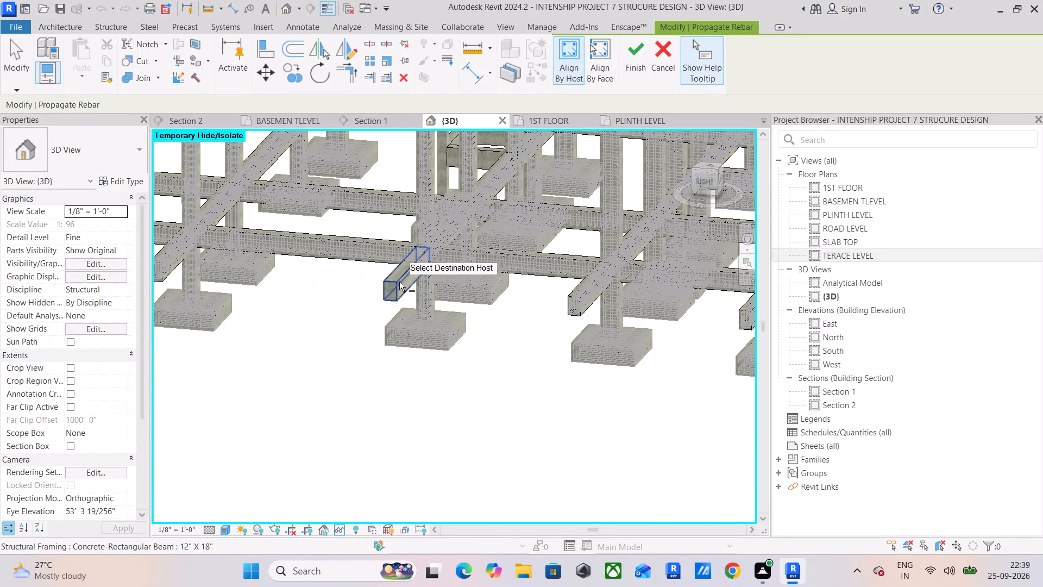
Add an unreinforced projecting beam on the opposite side of the structure as a host and finish the rebar propagation.
middle_click_drag(310, 290, 587, 301)
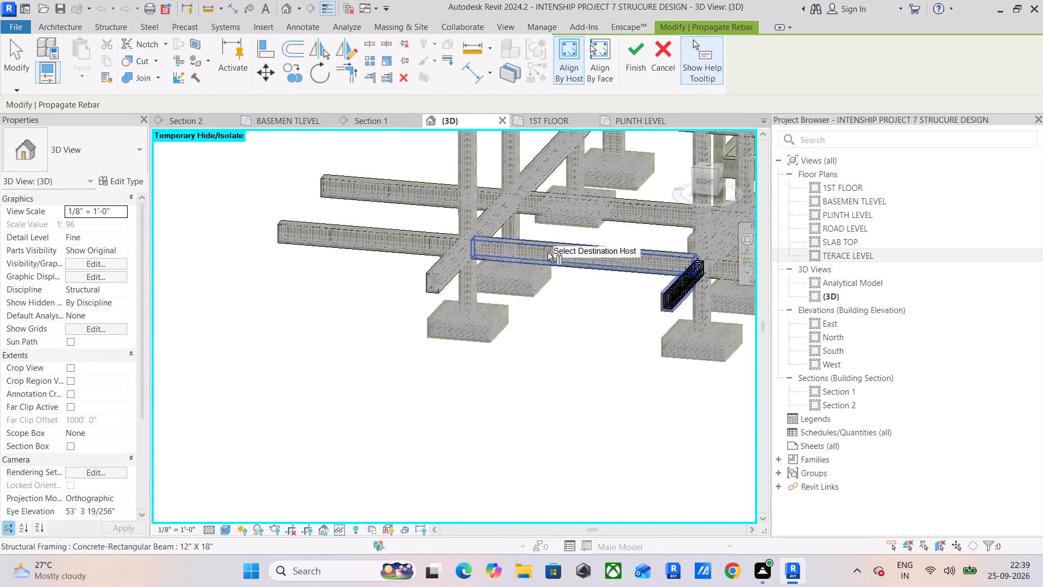
middle_click_drag(549, 235, 444, 481)
scroll(603, 361, "down", 8)
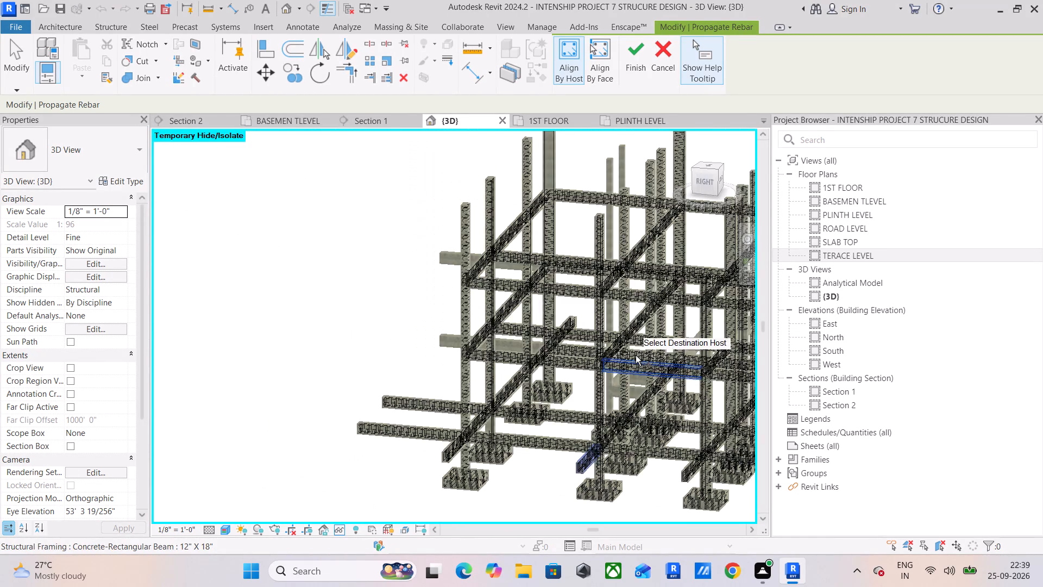
middle_click_drag(679, 353, 396, 351, "shift")
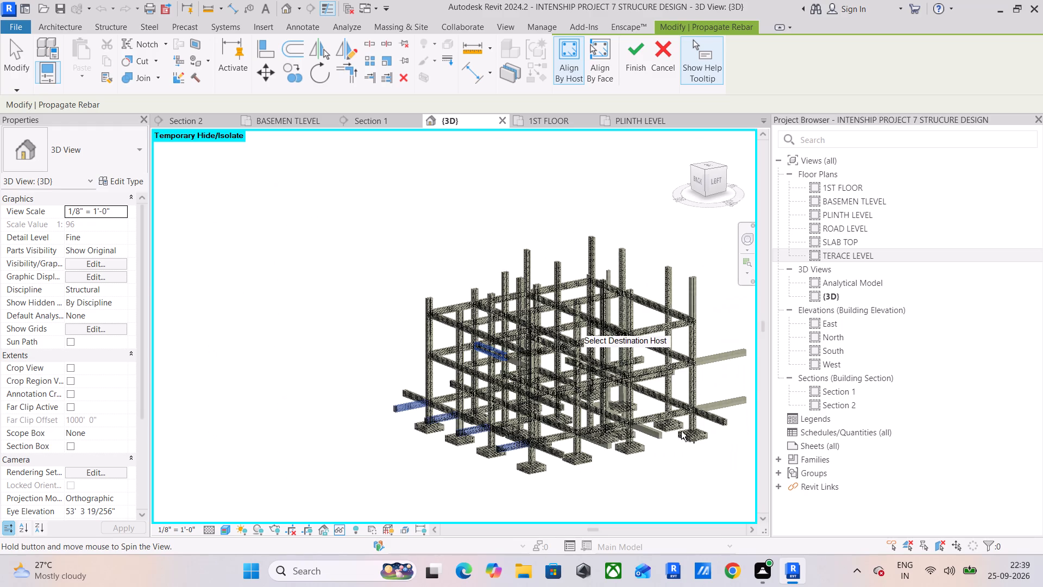
scroll(654, 434, "up", 10)
left_click(657, 426)
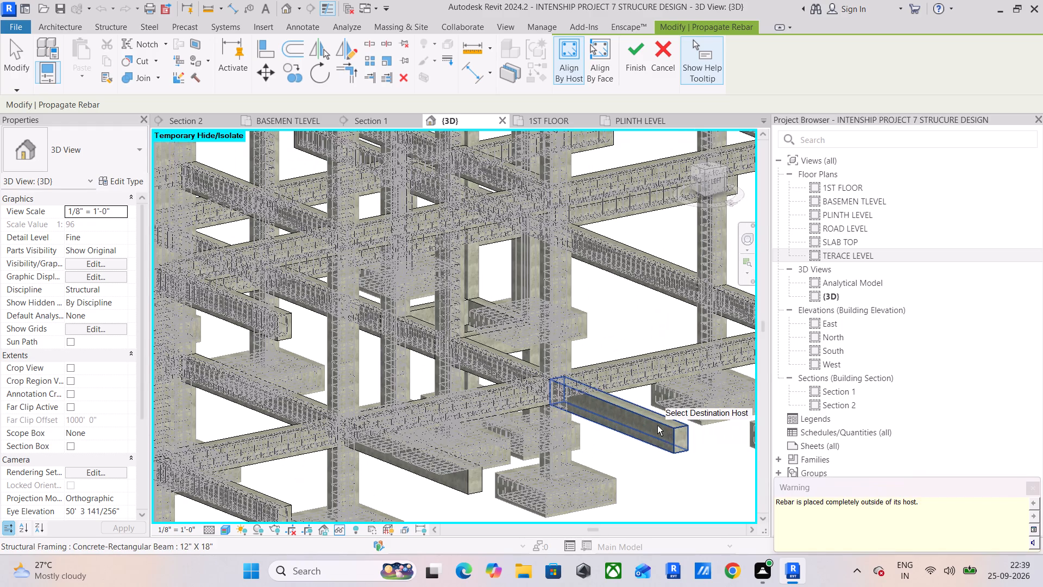
left_click(1035, 486)
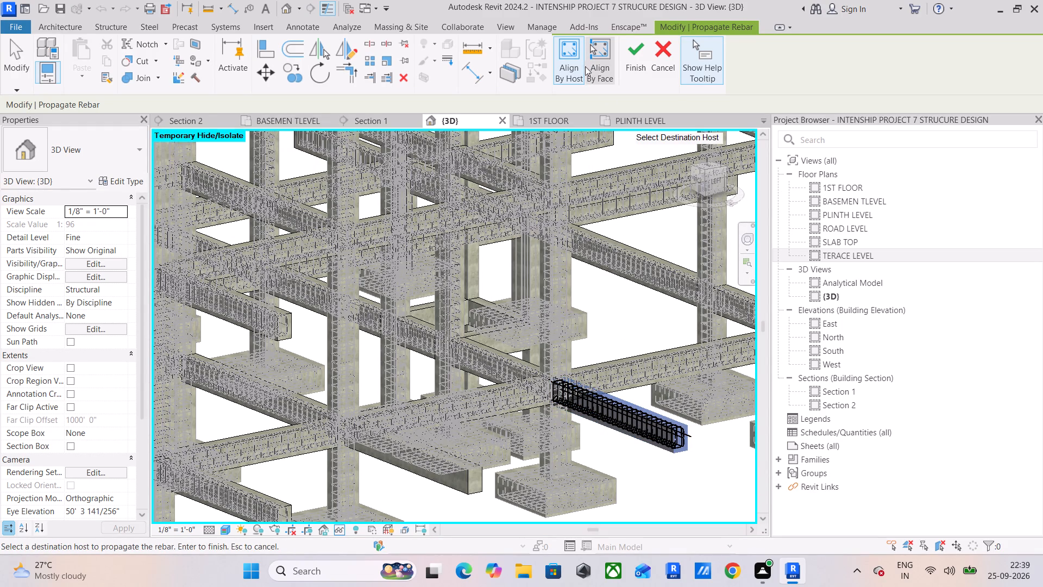
left_click(628, 50)
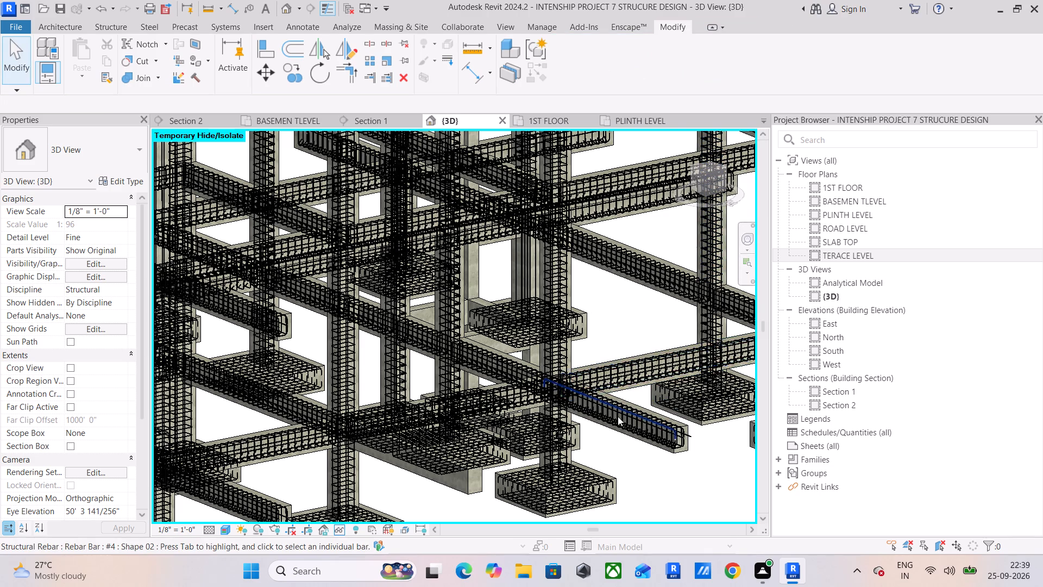
In the BASEMEN TLEVEL plan, flip Section 2's viewing direction and move its line between grids 3 and 4.
scroll(621, 421, "down", 4)
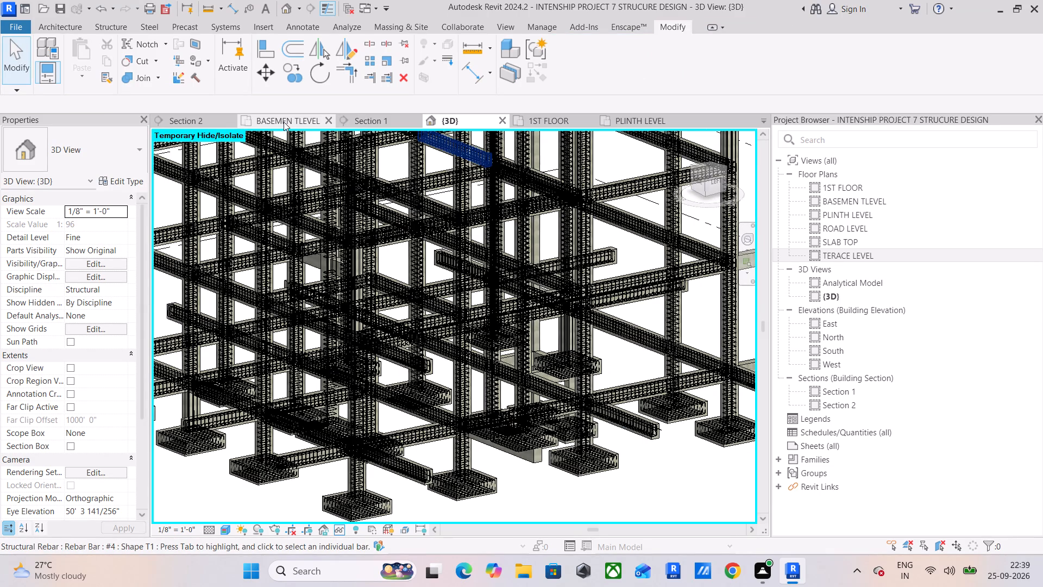
left_click(284, 122)
scroll(617, 335, "down", 3)
middle_click_drag(617, 335, 617, 480)
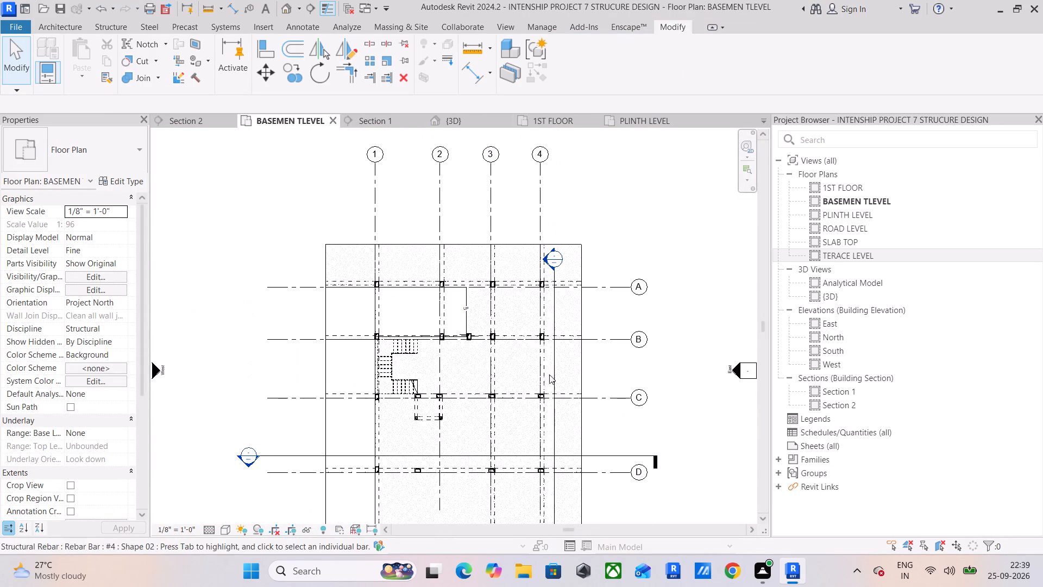
left_click(559, 379)
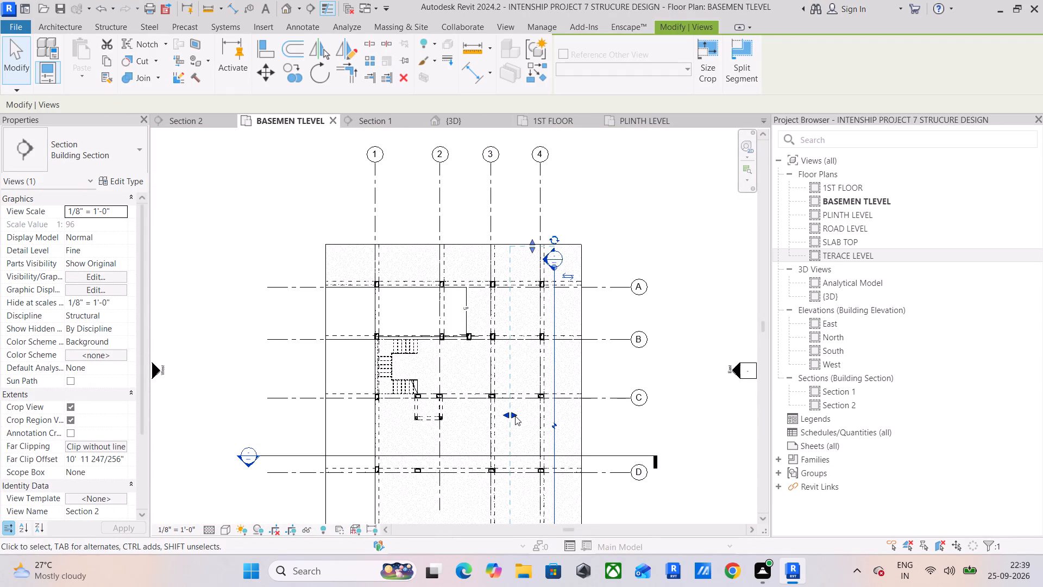
left_click(569, 272)
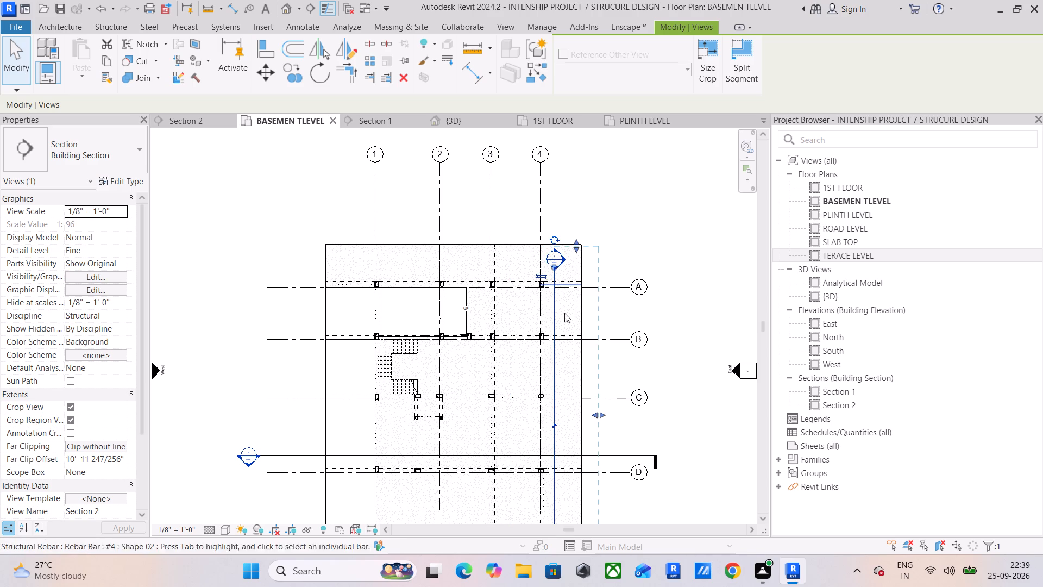
left_click_drag(554, 383, 519, 383)
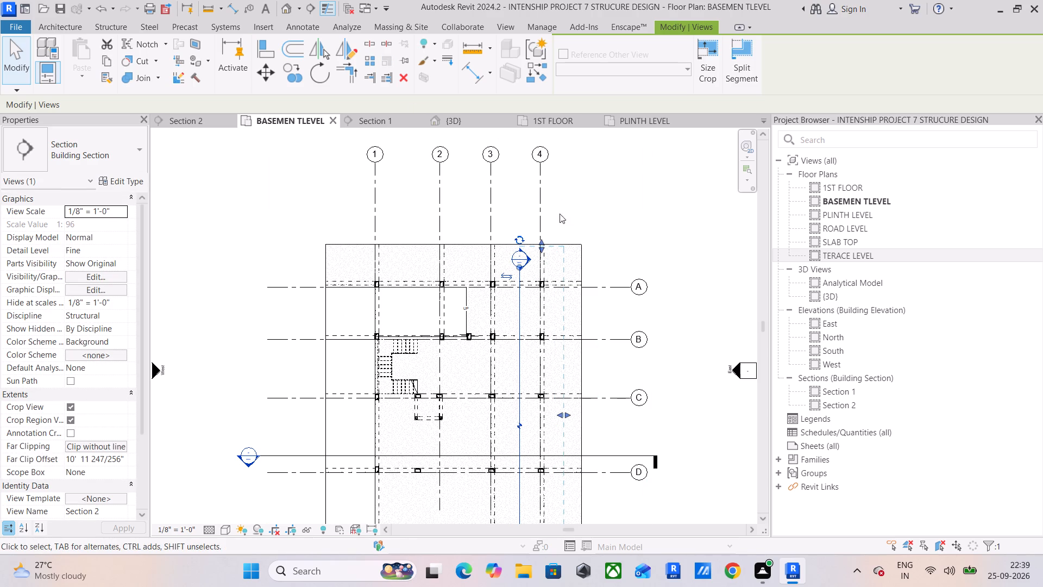
In Section 2, examine the reinforcement of the basement-level beam that overhangs past the outer column.
left_click(573, 336)
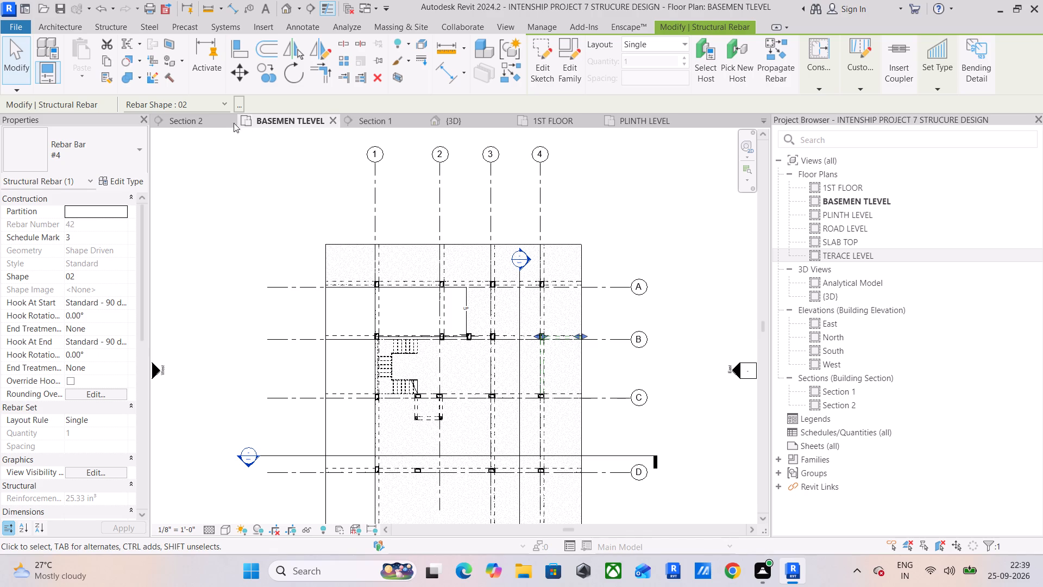
left_click(188, 124)
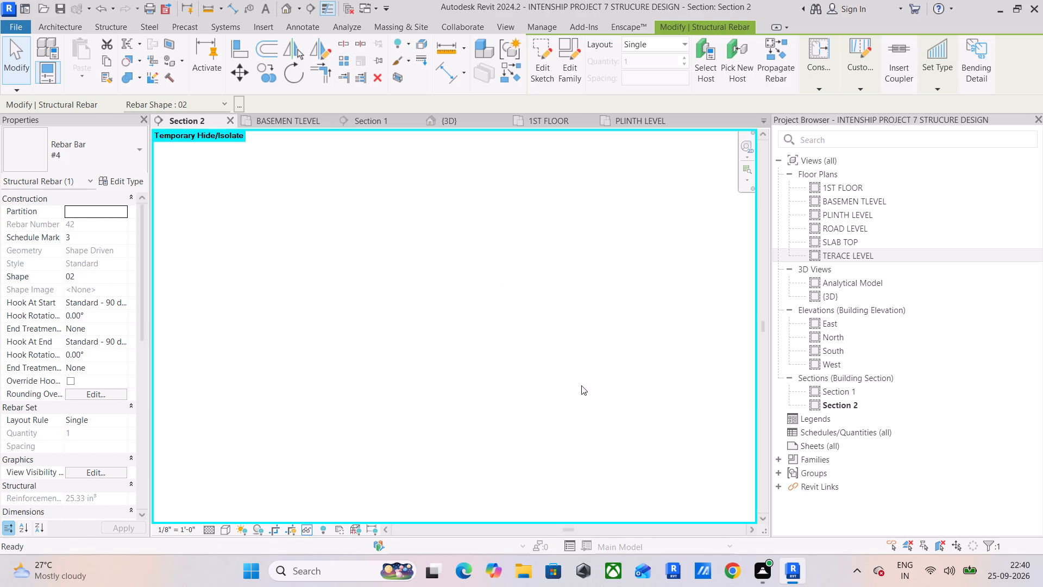
scroll(575, 391, "down", 14)
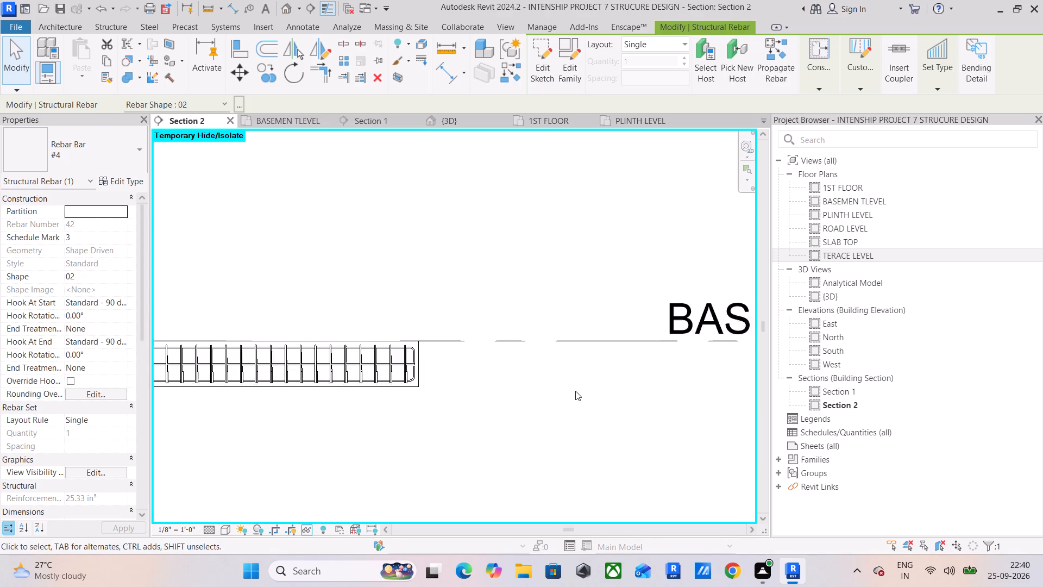
middle_click_drag(392, 410, 604, 357)
scroll(605, 359, "down", 3)
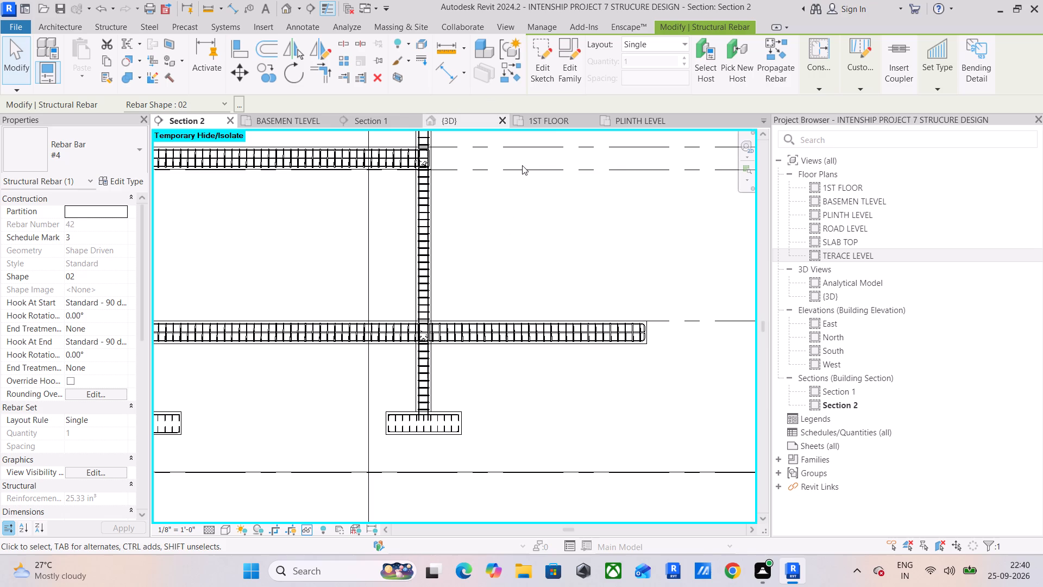
Select the straight #4 middle bar of the projecting basement-level beam in 3D and inspect its position at the column joint in Section 2.
left_click(442, 121)
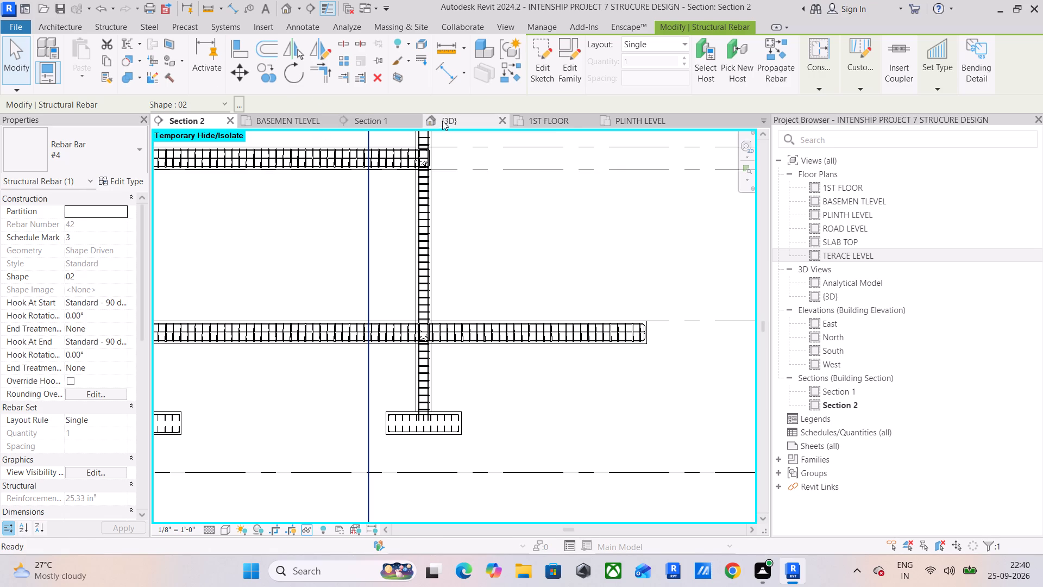
scroll(494, 360, "down", 11)
scroll(557, 378, "up", 5)
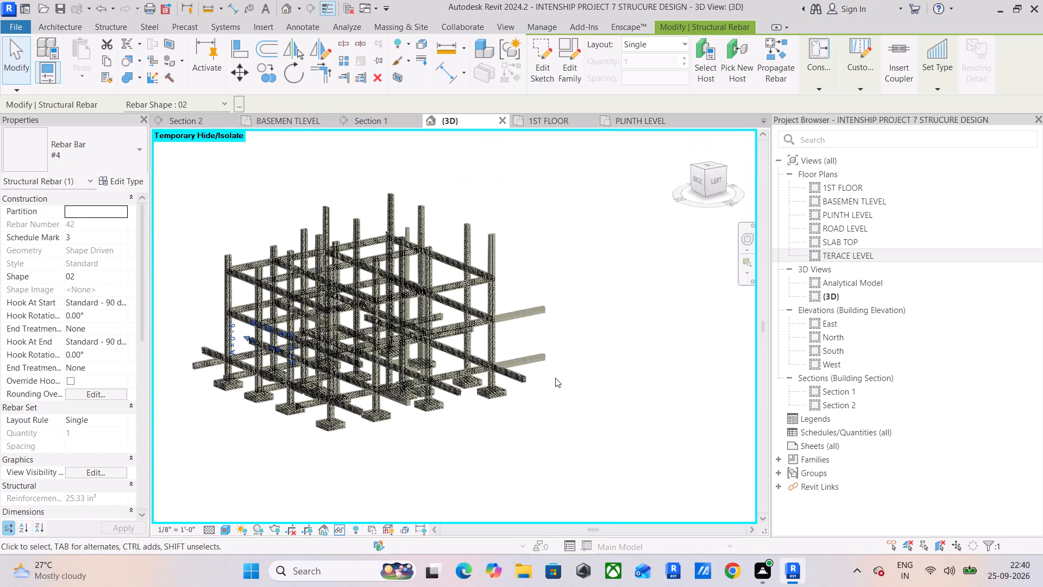
scroll(555, 378, "up", 11)
scroll(480, 383, "up", 11)
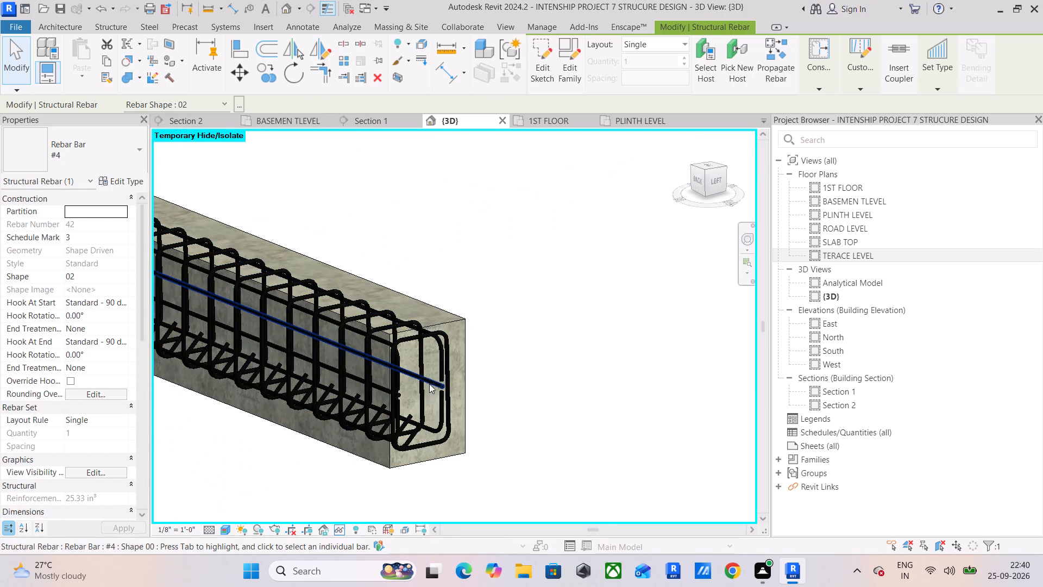
left_click(431, 381)
scroll(431, 379, "down", 11)
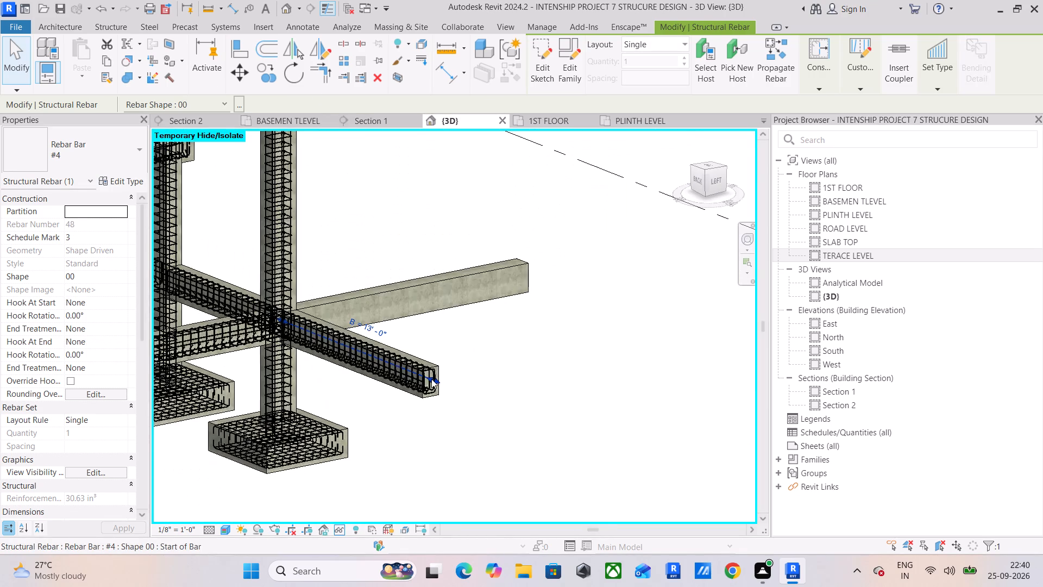
left_click(202, 122)
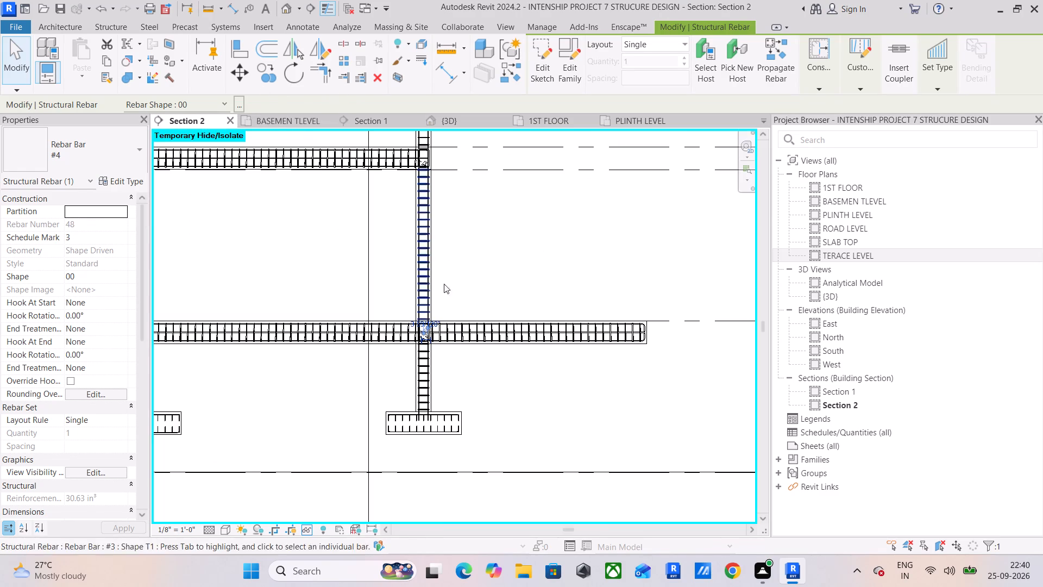
scroll(398, 344, "up", 17)
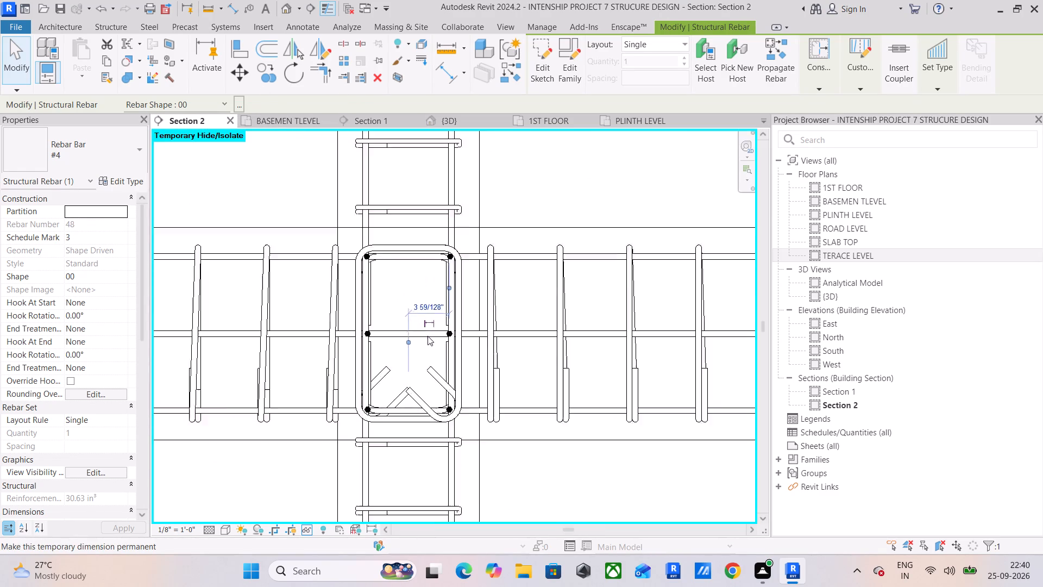
scroll(428, 336, "up", 3)
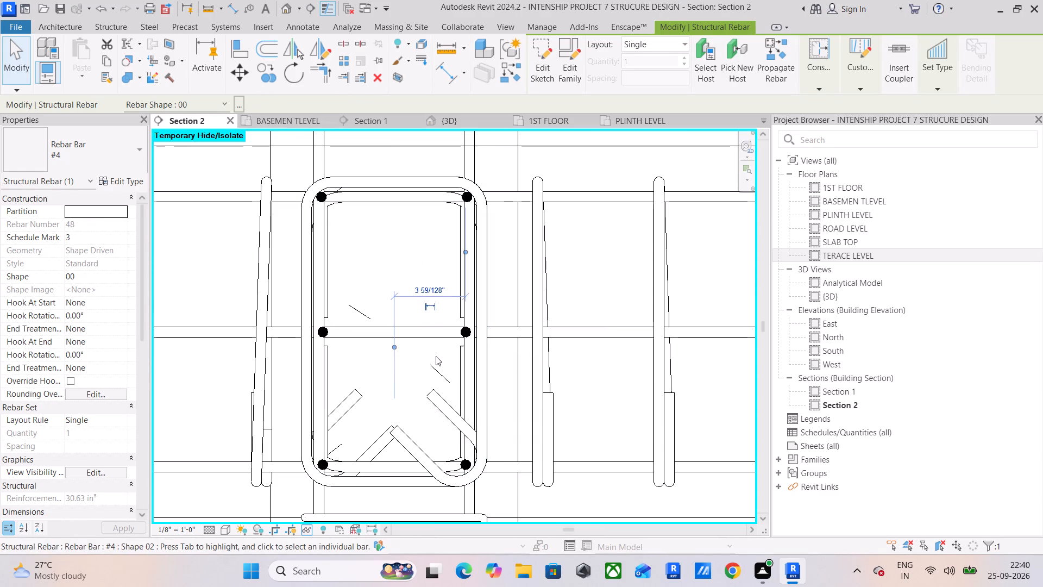
In Section 1, follow the selected middle bar through the column joint to the overhanging basement-level beam's free end, checking its cover.
left_click(381, 117)
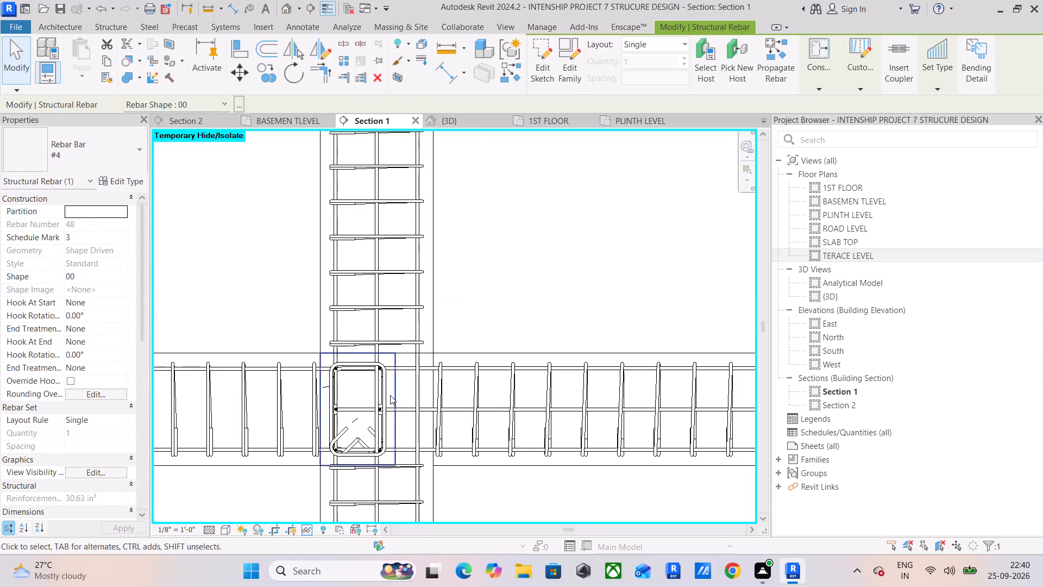
scroll(389, 395, "down", 13)
middle_click_drag(545, 398, 234, 402)
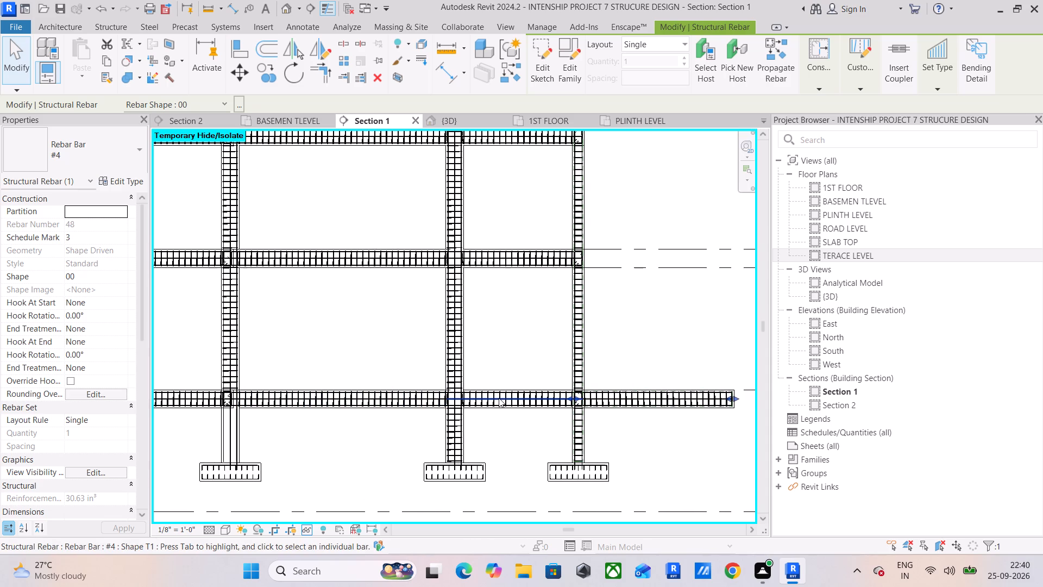
middle_click_drag(563, 399, 503, 403)
scroll(511, 402, "up", 11)
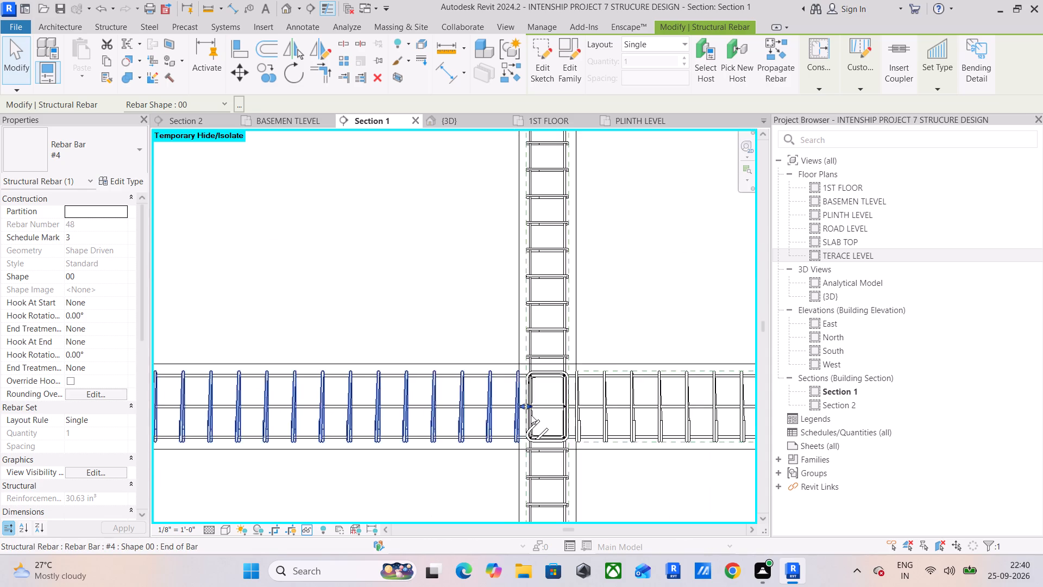
scroll(531, 415, "up", 10)
middle_click_drag(532, 415, 359, 429)
middle_click_drag(532, 408, 485, 415)
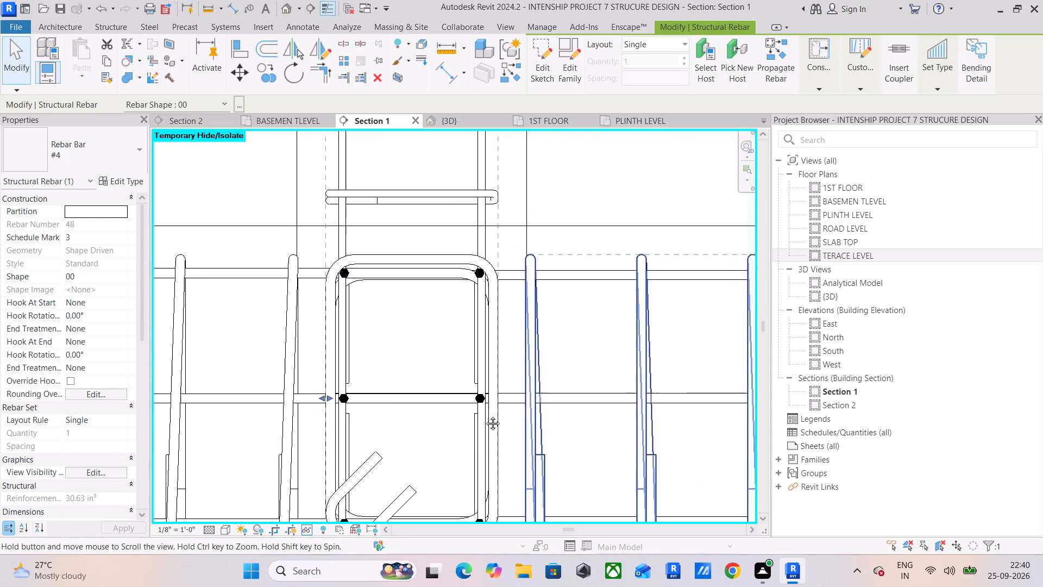
scroll(475, 415, "up", 1)
middle_click_drag(485, 415, 236, 390)
scroll(443, 406, "down", 5)
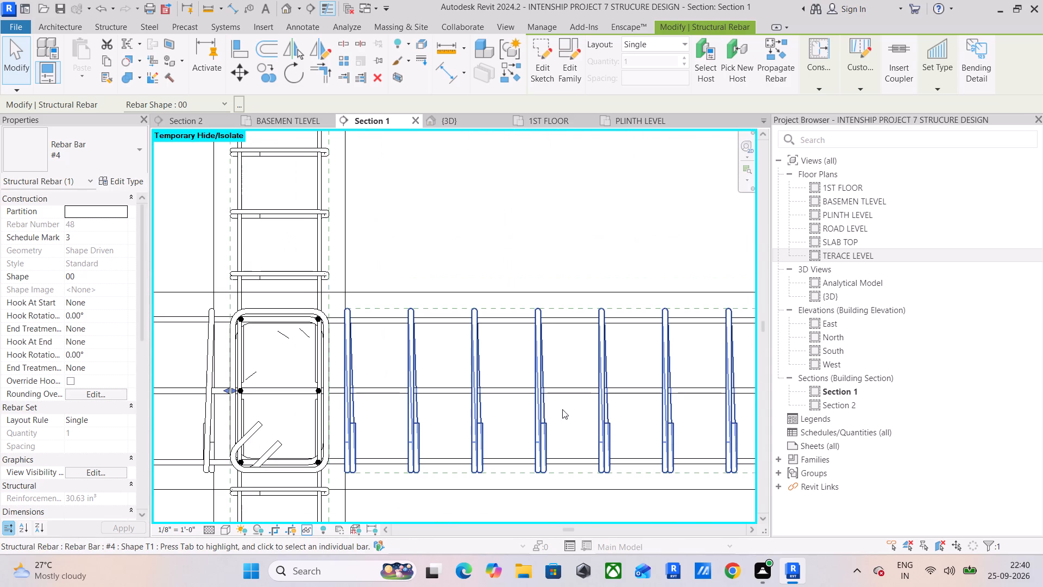
middle_click_drag(582, 409, 187, 412)
scroll(520, 401, "down", 5)
middle_click_drag(568, 411, 252, 407)
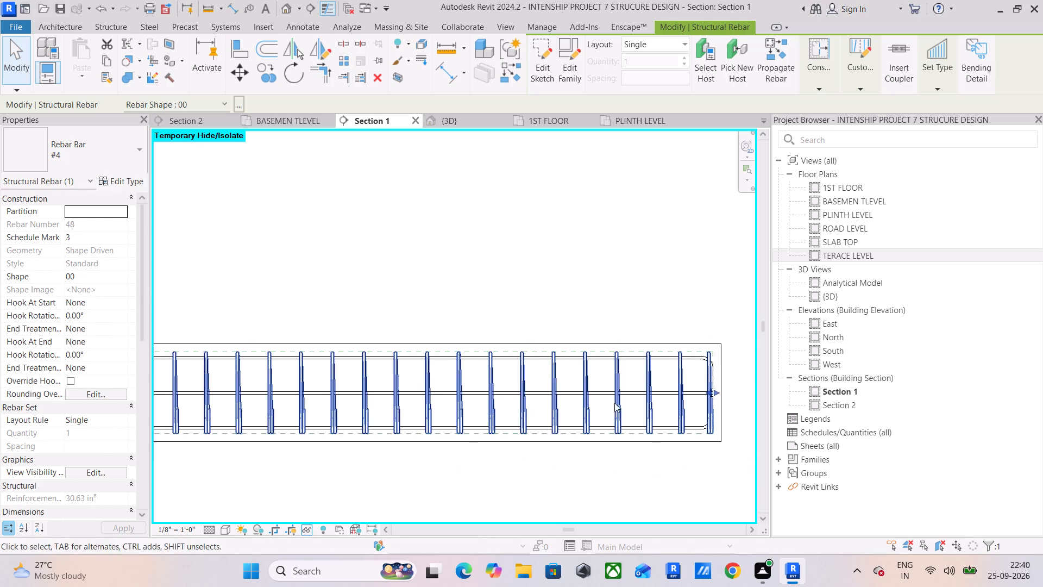
scroll(724, 394, "up", 9)
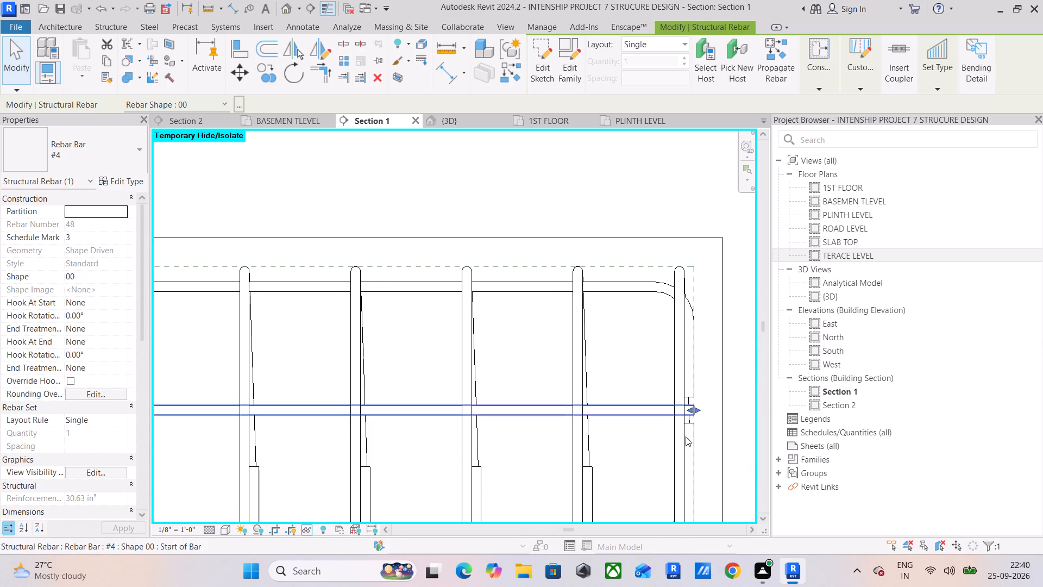
scroll(686, 436, "up", 6)
In Section 1, inspect the selected bar's inner end and the crossing beam's bars at the outer column joint.
scroll(686, 436, "down", 6)
scroll(623, 421, "down", 6)
middle_click_drag(480, 407, 799, 404)
scroll(474, 354, "down", 5)
middle_click_drag(472, 356, 611, 357)
scroll(196, 387, "up", 6)
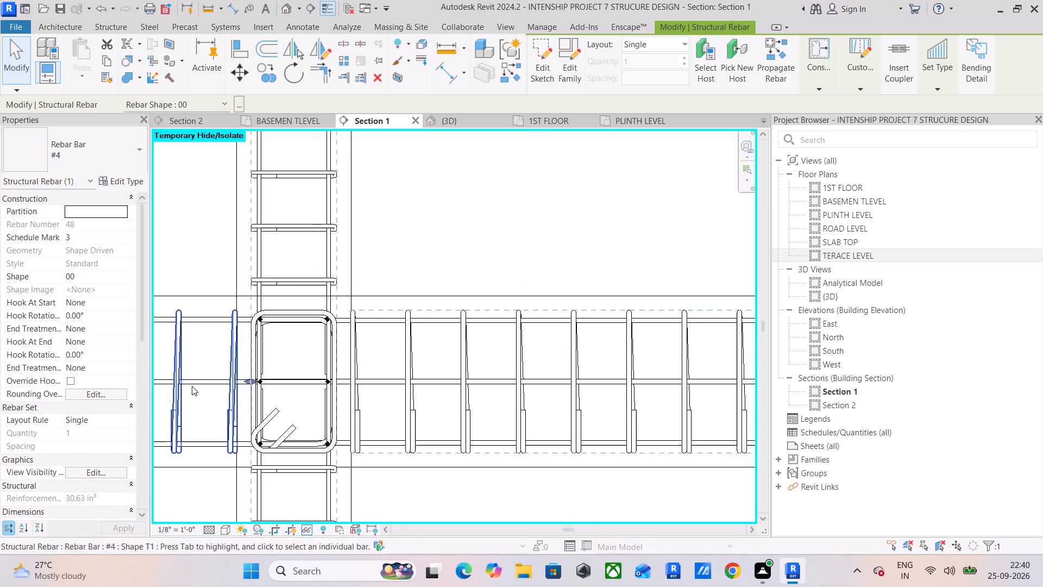
scroll(239, 386, "up", 10)
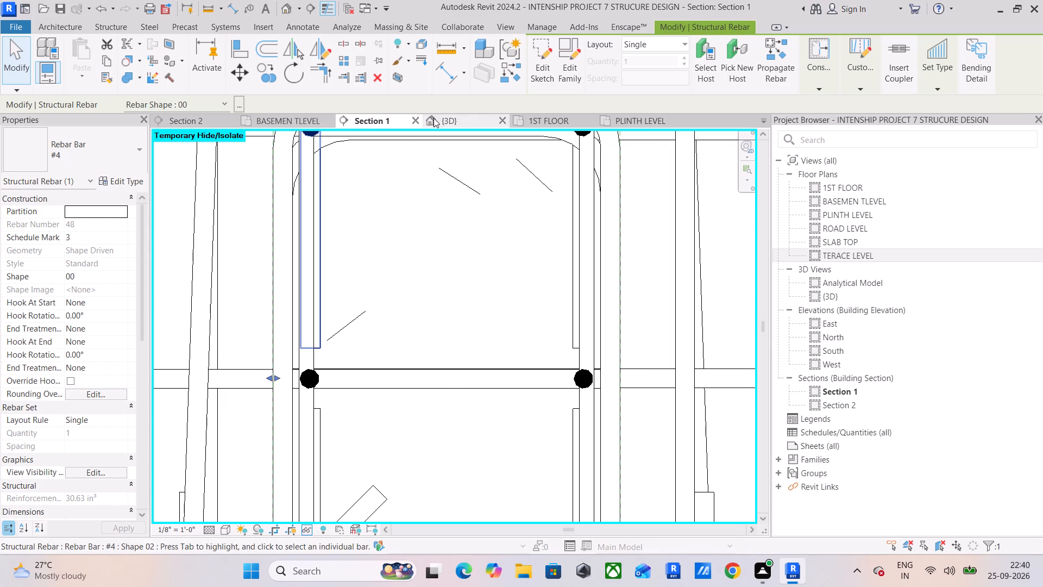
In the BASEMEN TLEVEL plan, flip Section 2's viewing direction and move its line beyond grid 4, just inside the slab edge.
left_click(206, 116)
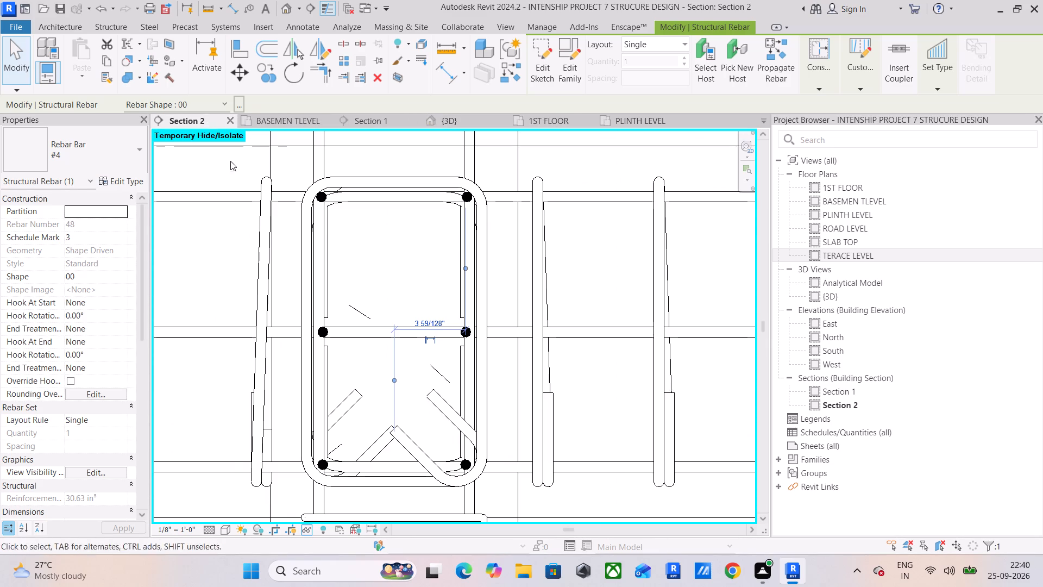
scroll(477, 333, "down", 20)
scroll(477, 333, "down", 5)
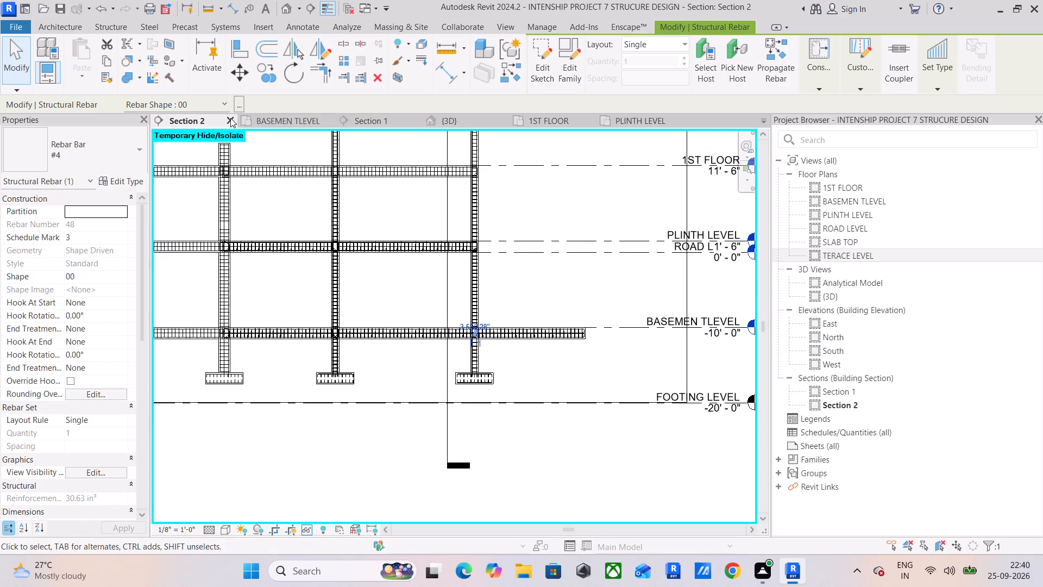
left_click(294, 122)
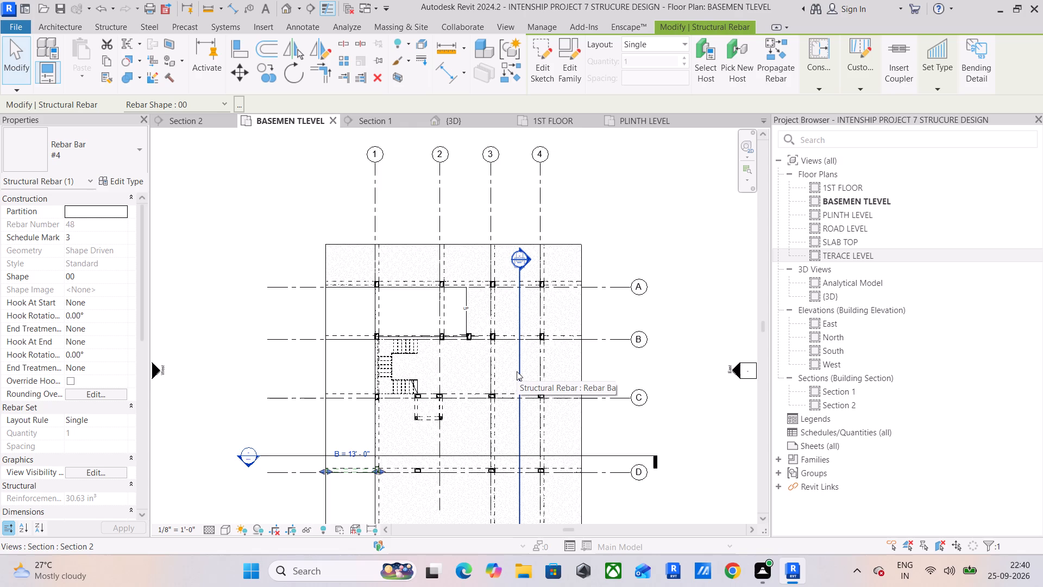
scroll(517, 371, "up", 5)
left_click(517, 359)
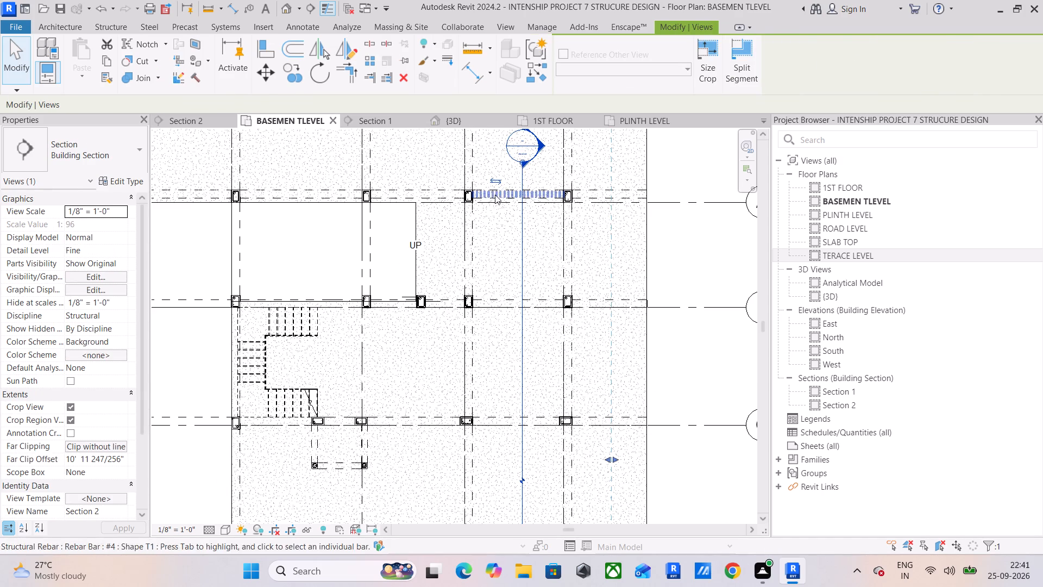
left_click(492, 180)
left_click_drag(523, 293, 586, 278)
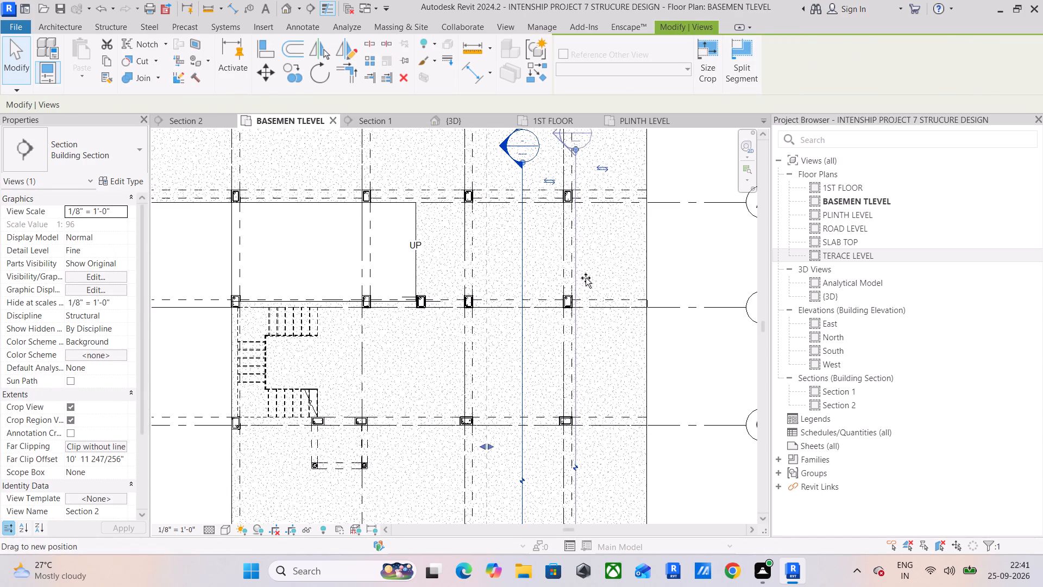
left_click_drag(586, 278, 634, 295)
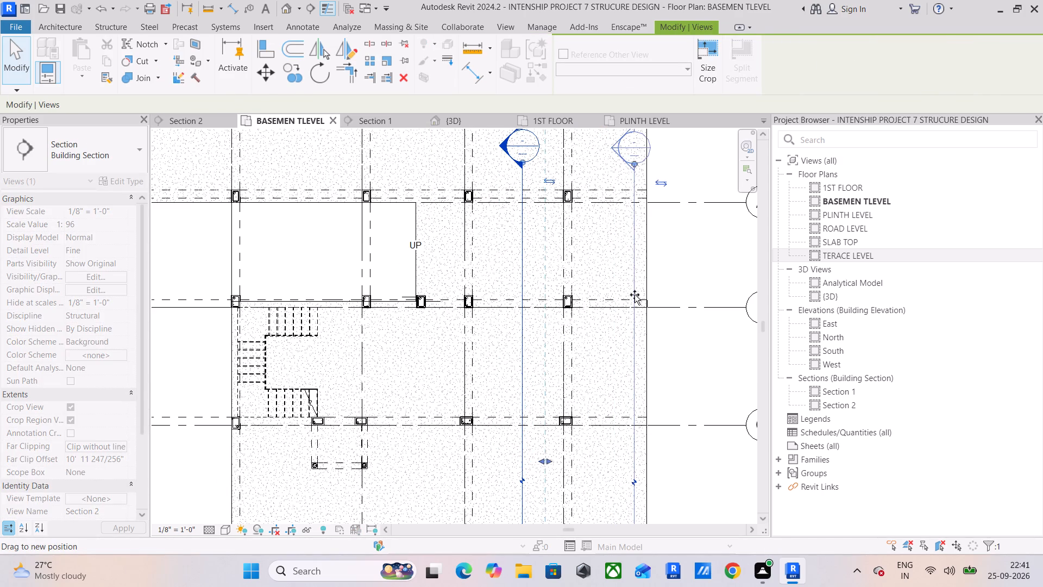
left_click_drag(634, 295, 637, 295)
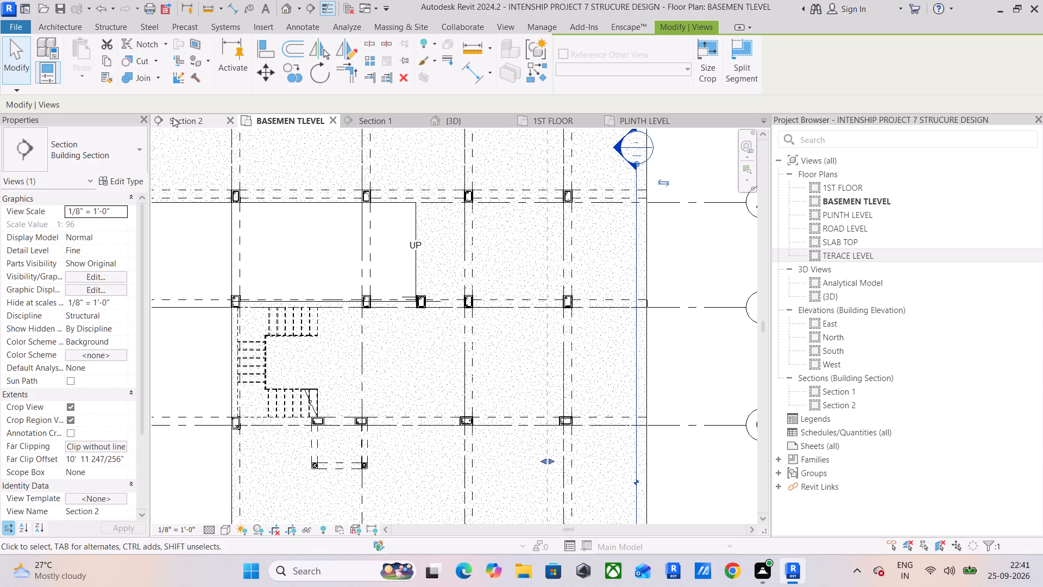
In the repositioned Section 2, examine how the basement-level beam bars run through the column joints.
left_click(173, 117)
middle_click_drag(610, 348, 475, 346)
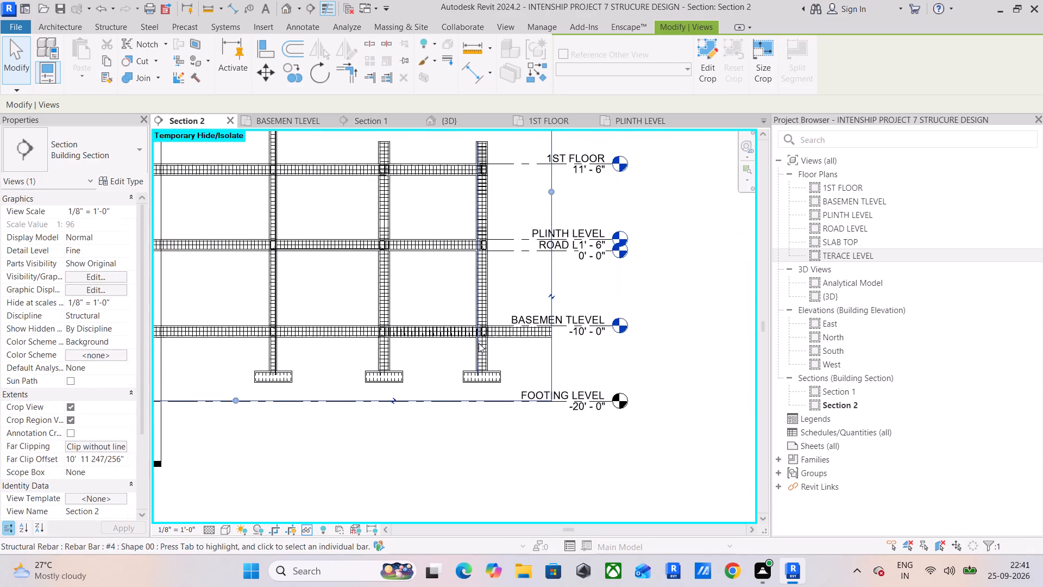
scroll(491, 334, "up", 17)
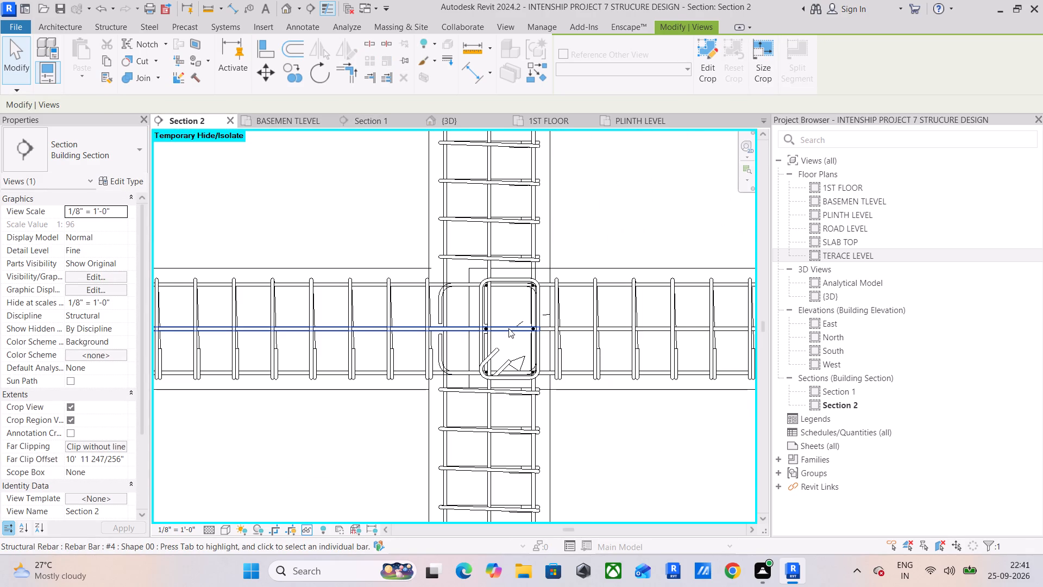
scroll(508, 327, "down", 15)
middle_click_drag(357, 328, 428, 340)
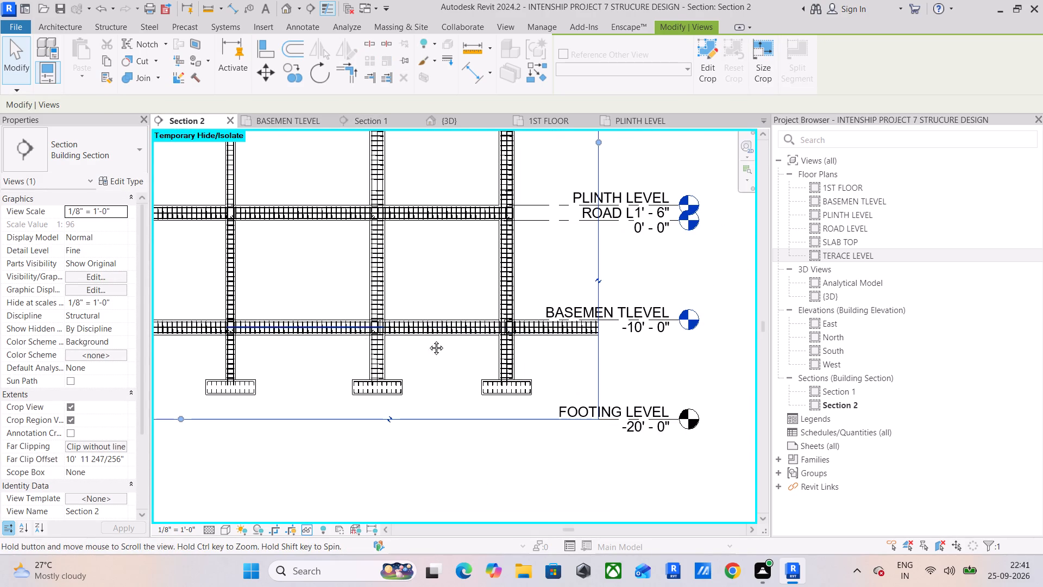
middle_click_drag(428, 340, 556, 346)
scroll(555, 346, "up", 16)
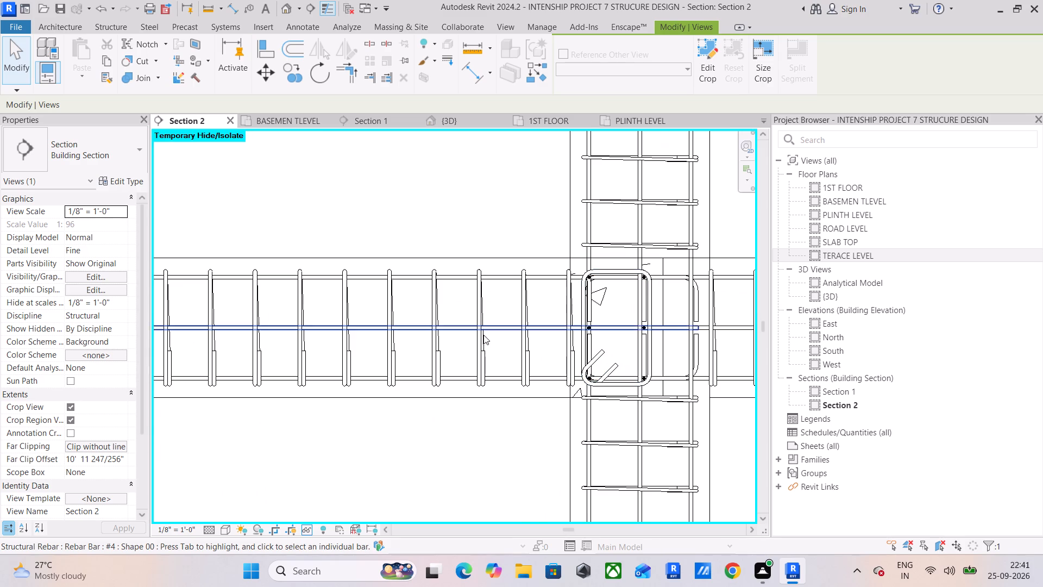
In Section 2, examine the beam and column bars at the joints, from the overhanging basement-level beam up to the upper levels.
scroll(483, 335, "down", 12)
middle_click_drag(338, 344, 531, 346)
middle_click_drag(328, 344, 544, 322)
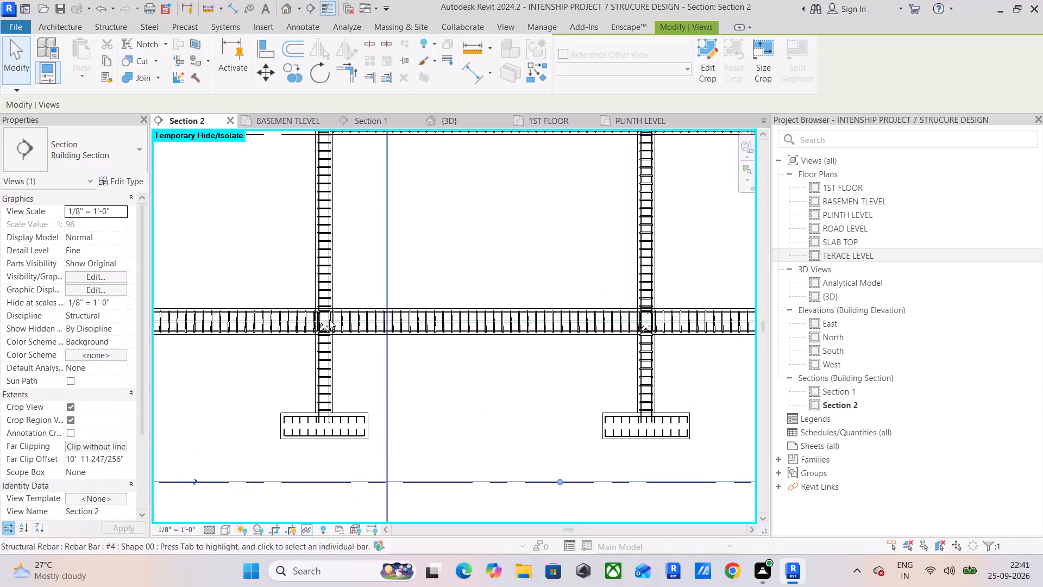
middle_click_drag(294, 317, 405, 328)
middle_click_drag(363, 332, 394, 339)
scroll(460, 333, "up", 11)
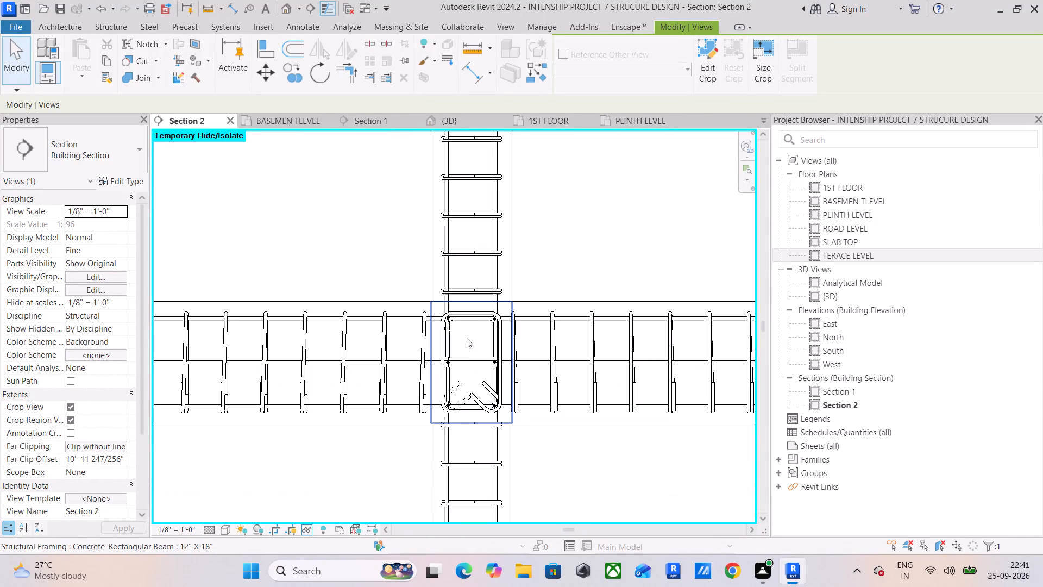
scroll(467, 353, "down", 13)
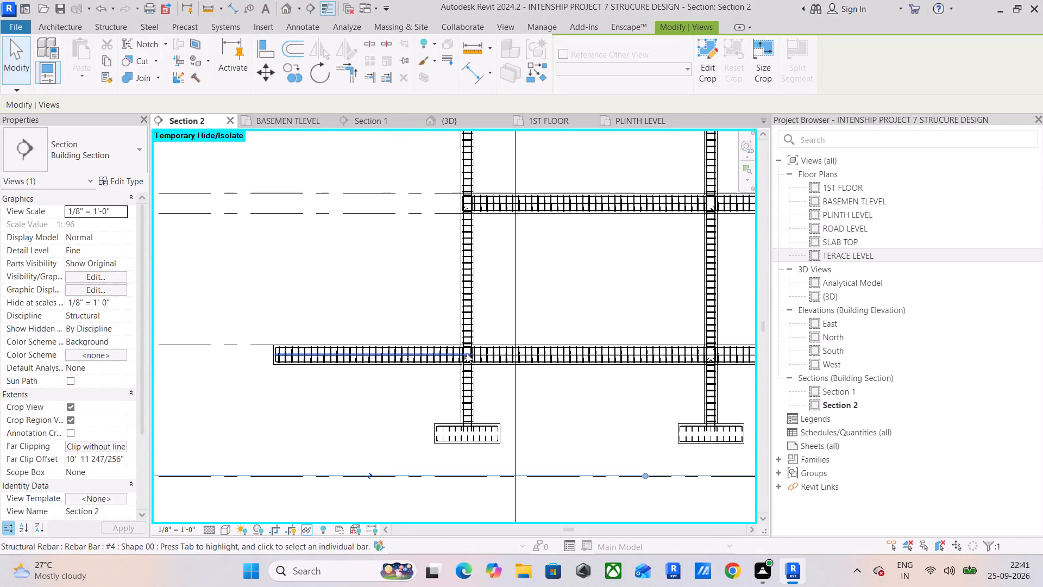
scroll(472, 330, "down", 5)
middle_click_drag(474, 319, 432, 399)
scroll(421, 346, "up", 6)
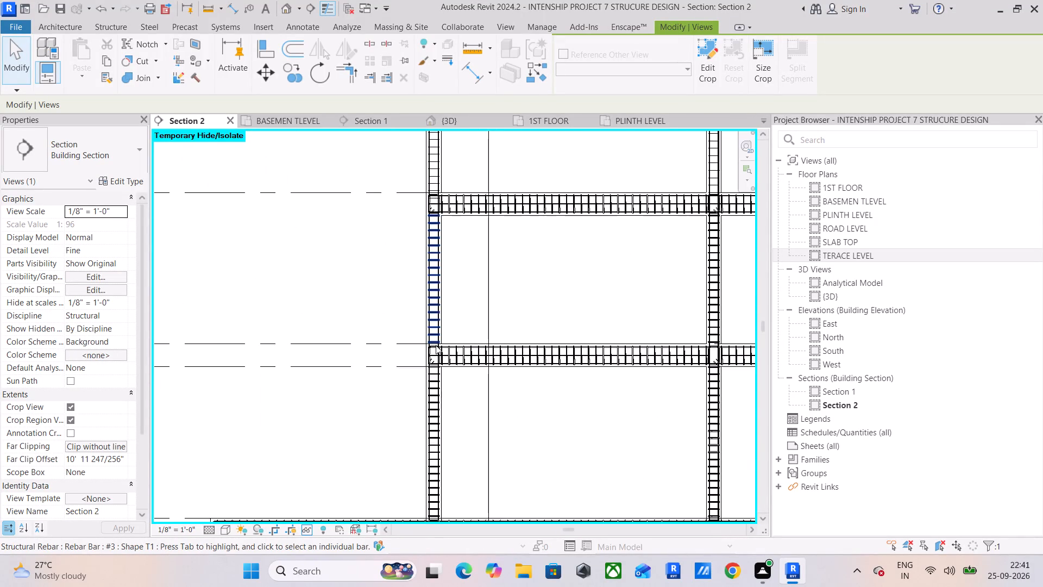
scroll(436, 345, "up", 11)
scroll(440, 367, "down", 12)
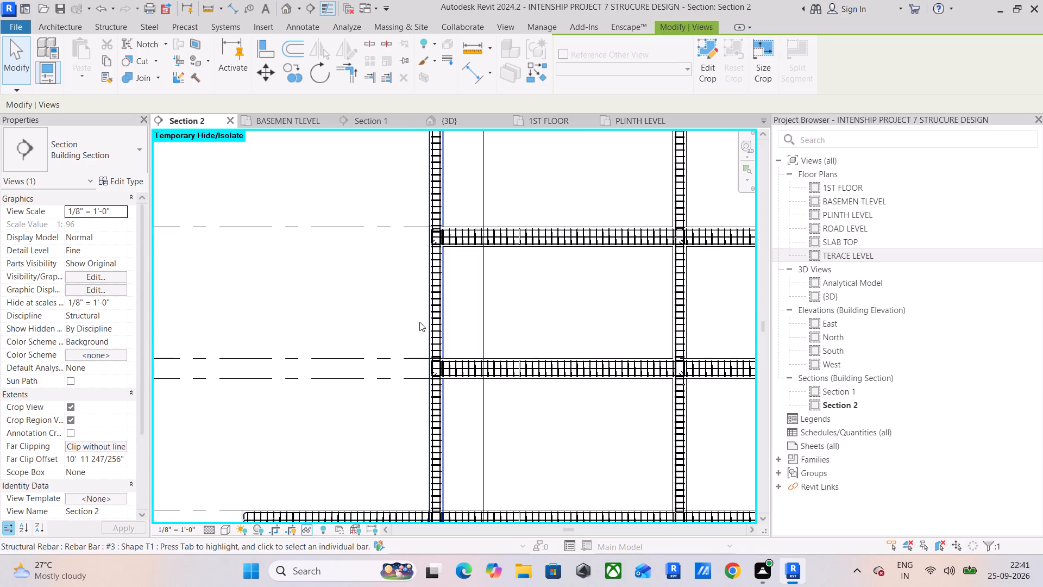
In the 3D view, select the whole structure and locate the bar behind its outside-host warning.
left_click(469, 114)
left_click(467, 119)
scroll(441, 271, "down", 2)
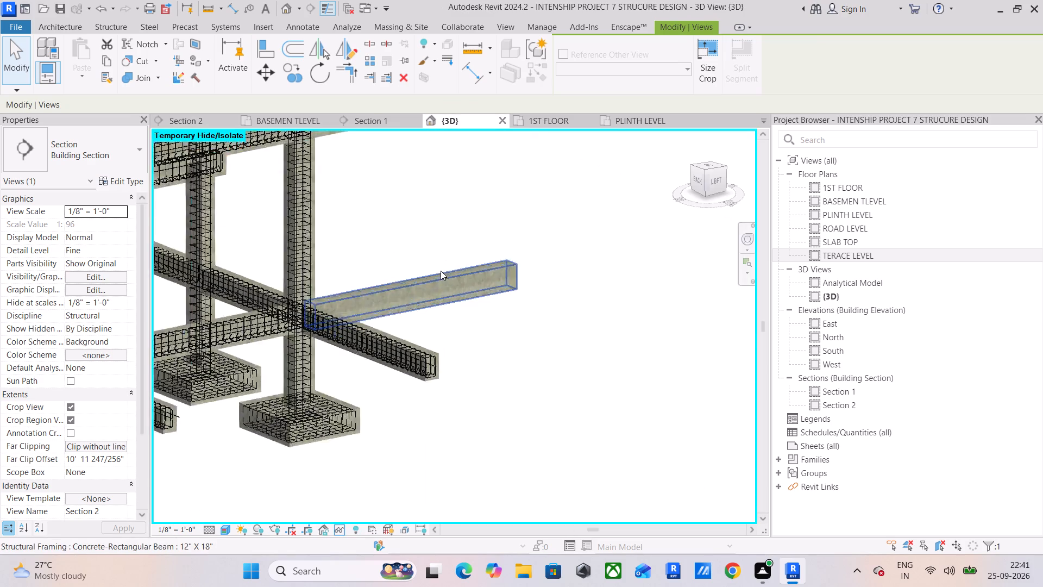
scroll(441, 271, "down", 7)
scroll(346, 257, "down", 9)
middle_click_drag(346, 257, 464, 332)
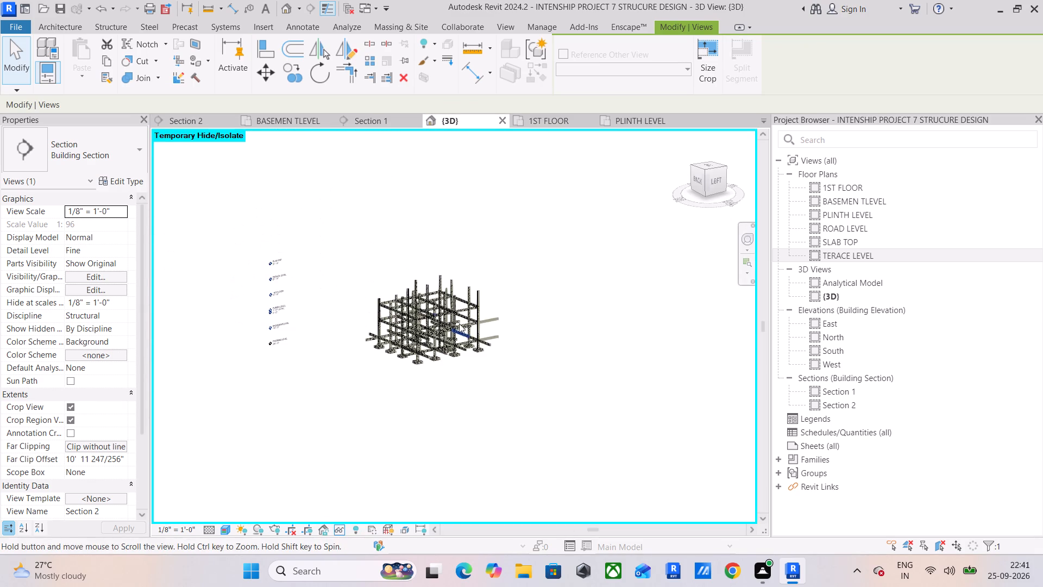
left_click_drag(344, 272, 462, 412)
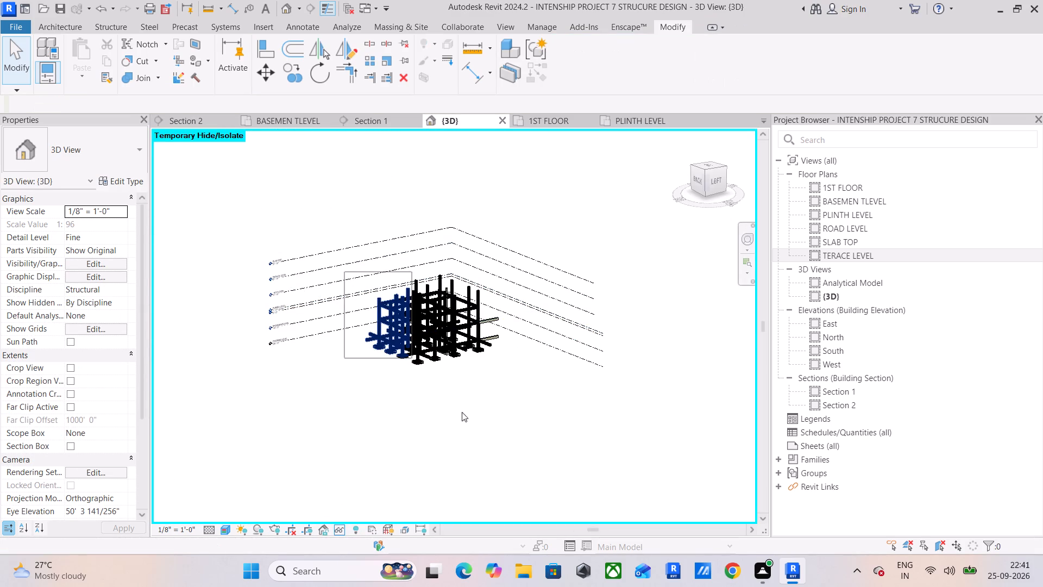
left_click_drag(462, 412, 578, 436)
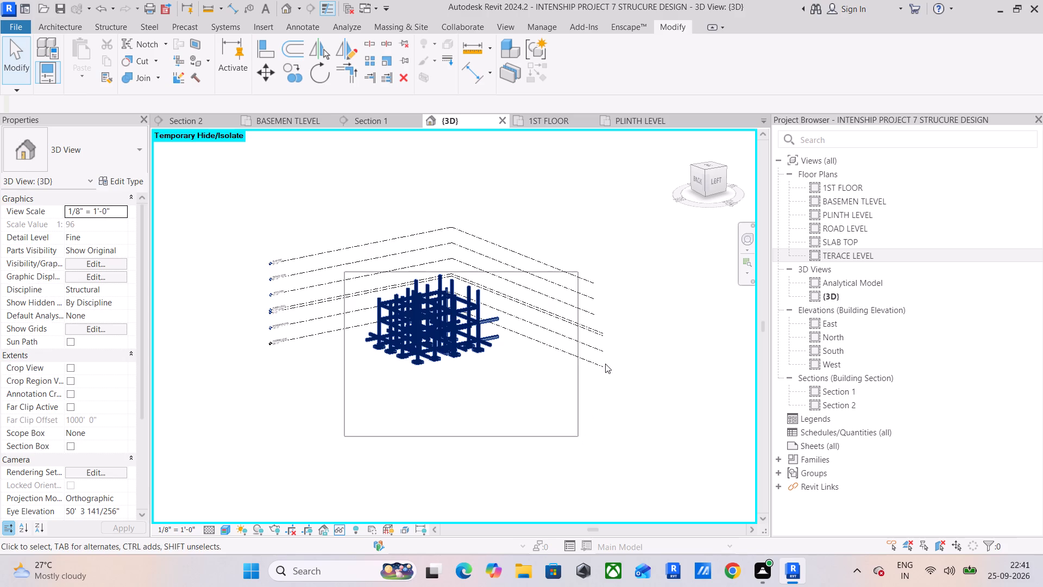
left_click(591, 73)
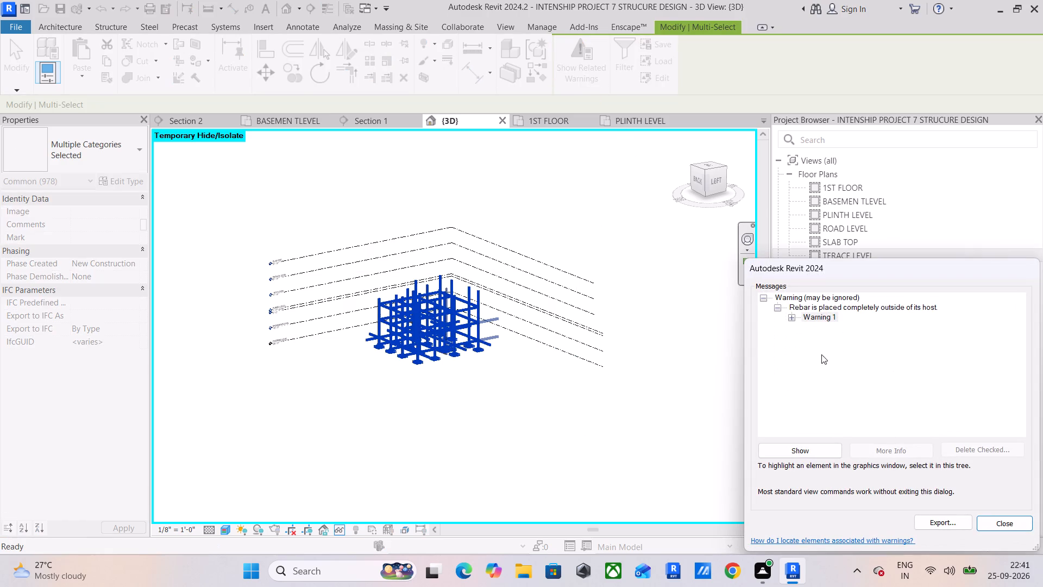
left_click(788, 315)
left_click(818, 327)
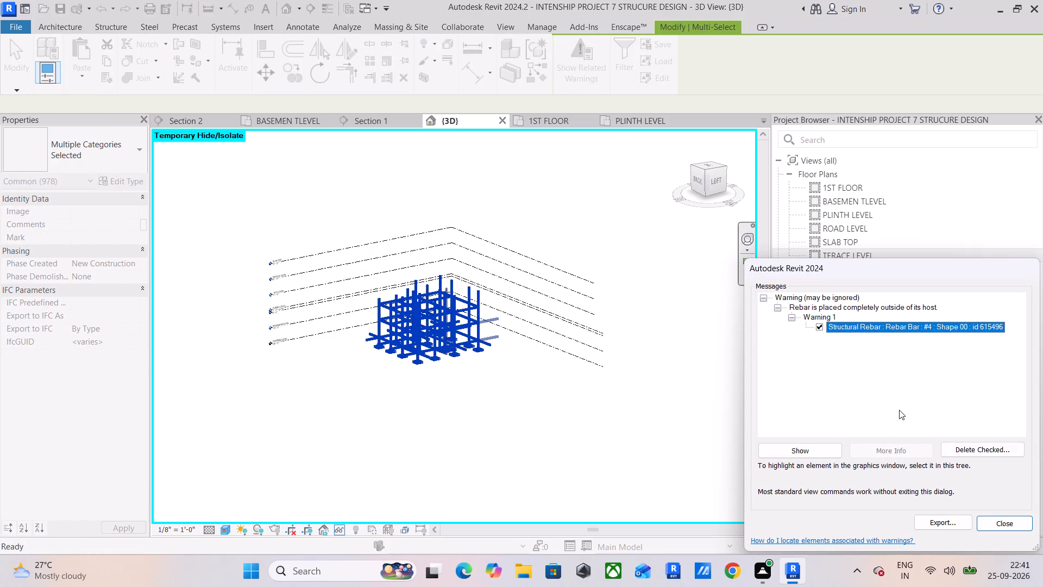
left_click(809, 456)
scroll(571, 363, "up", 5)
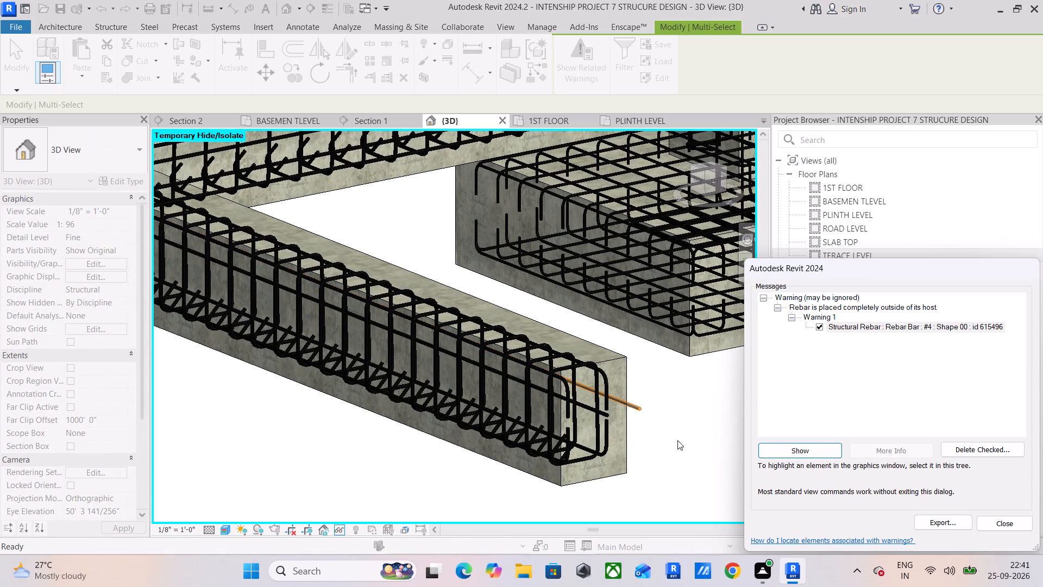
left_click(1013, 518)
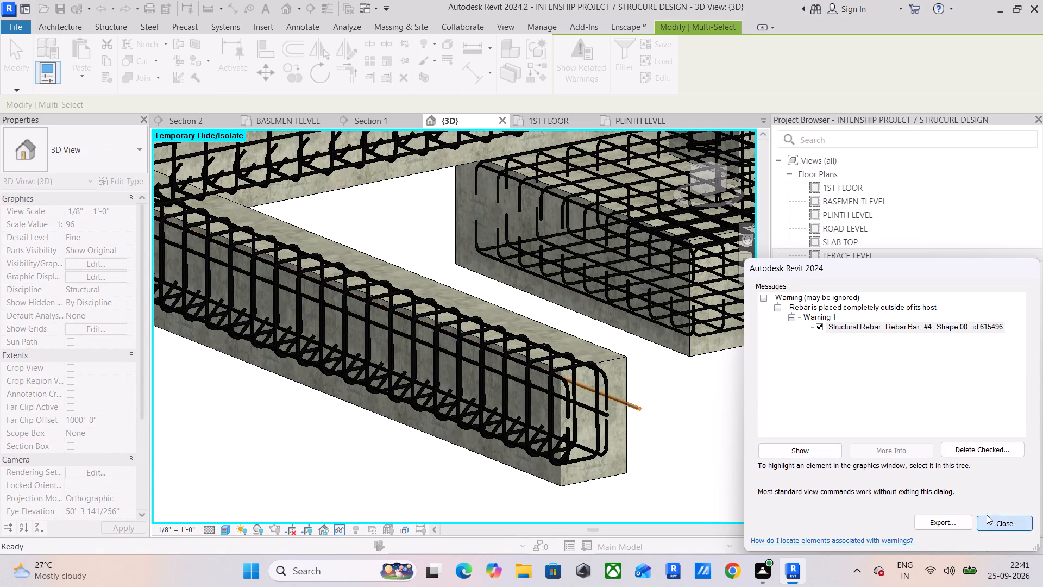
left_click(457, 260)
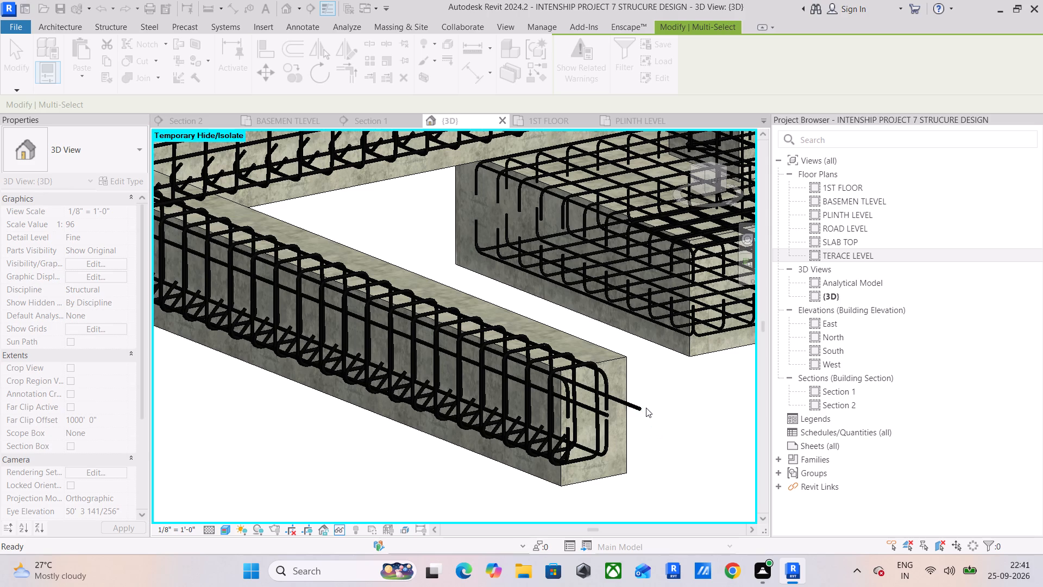
Select the stray #4 bar projecting beside the overhanging beam's free end and locate it in the BASEMEN TLEVEL plan.
left_click(630, 406)
scroll(542, 332, "down", 16)
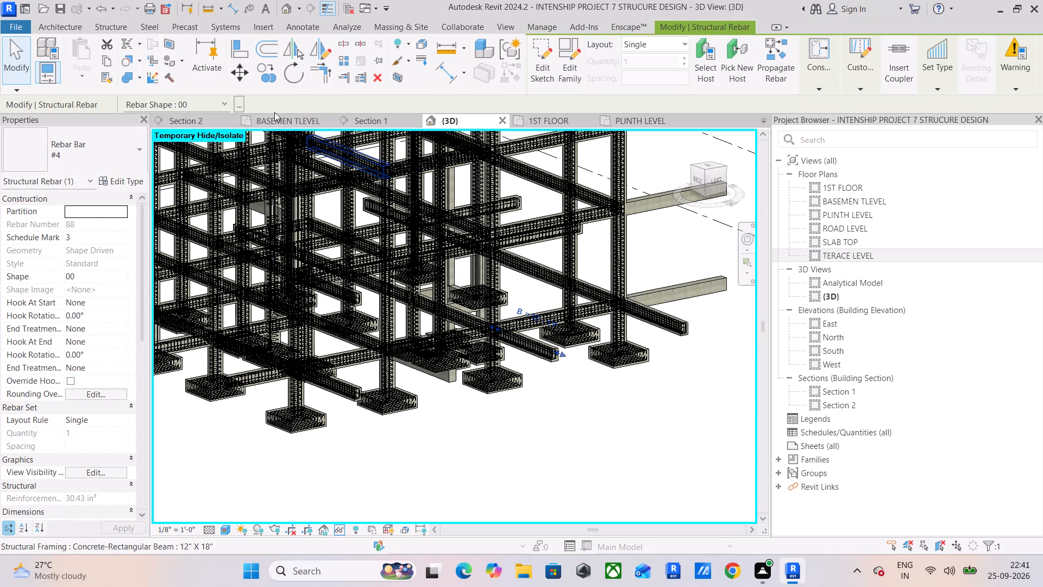
left_click(282, 124)
scroll(468, 346, "down", 4)
middle_click_drag(468, 346, 529, 331)
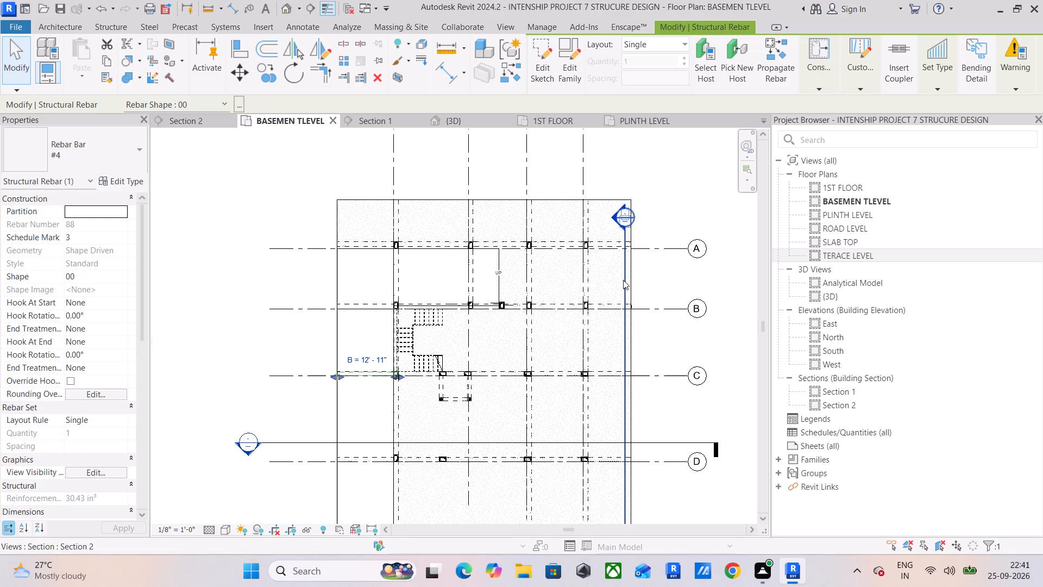
Move the Section 2 line across the plan to just outside the opposite slab edge and flip its viewing direction toward the building.
left_click_drag(623, 281, 403, 289)
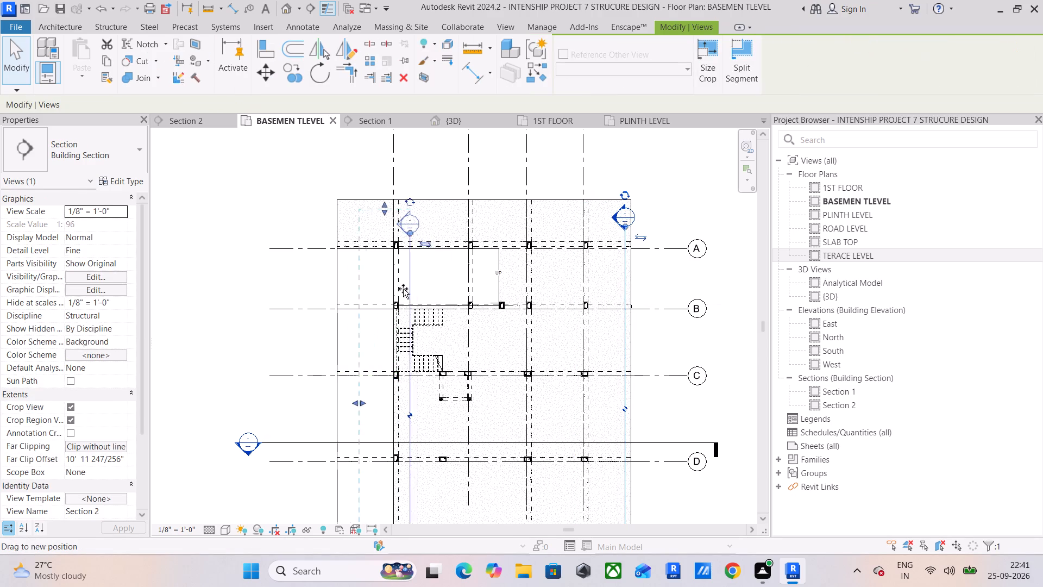
left_click_drag(403, 289, 354, 284)
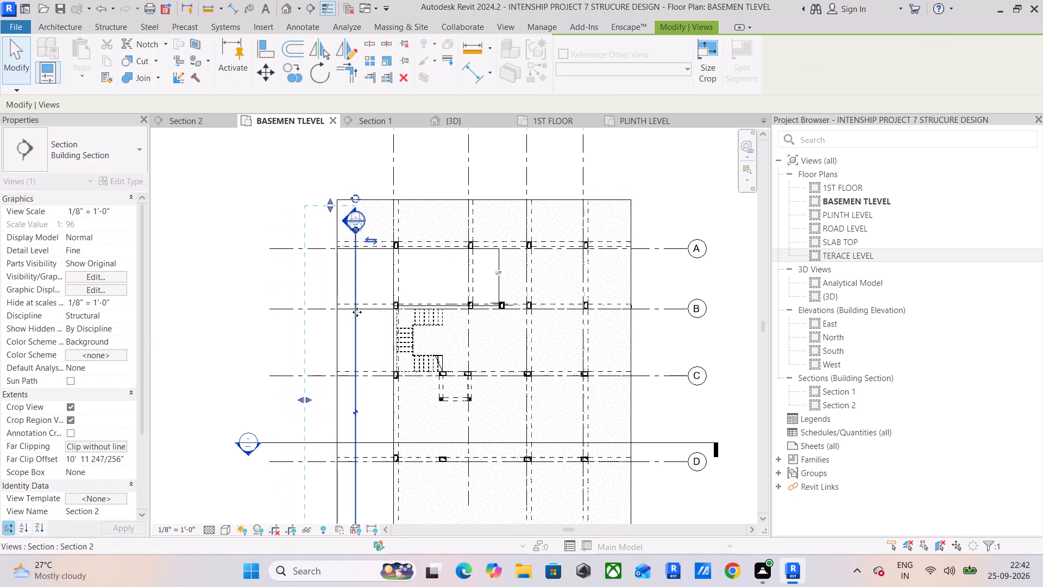
left_click(357, 410)
left_click(372, 240)
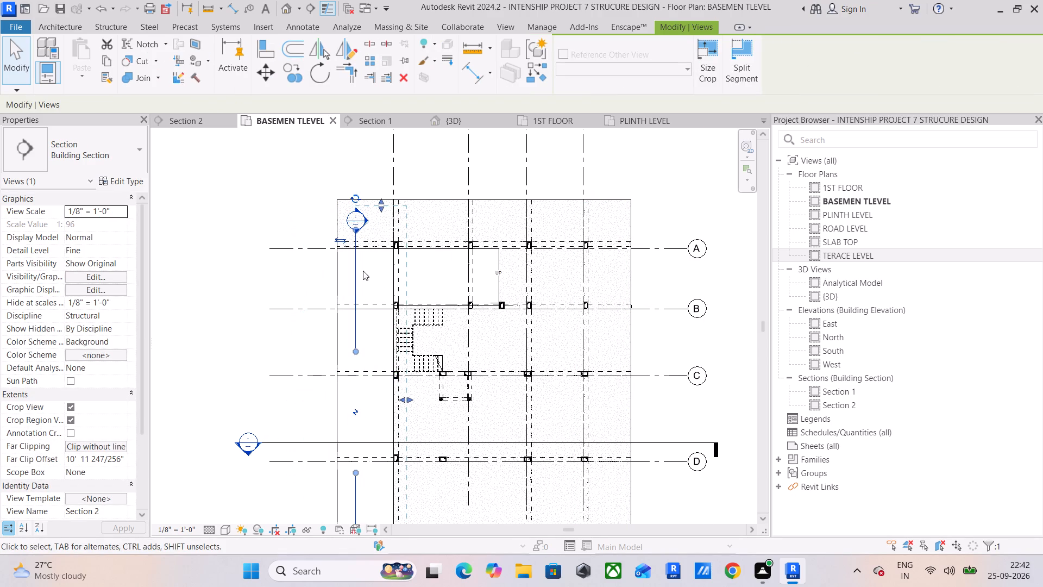
left_click_drag(355, 311, 324, 313)
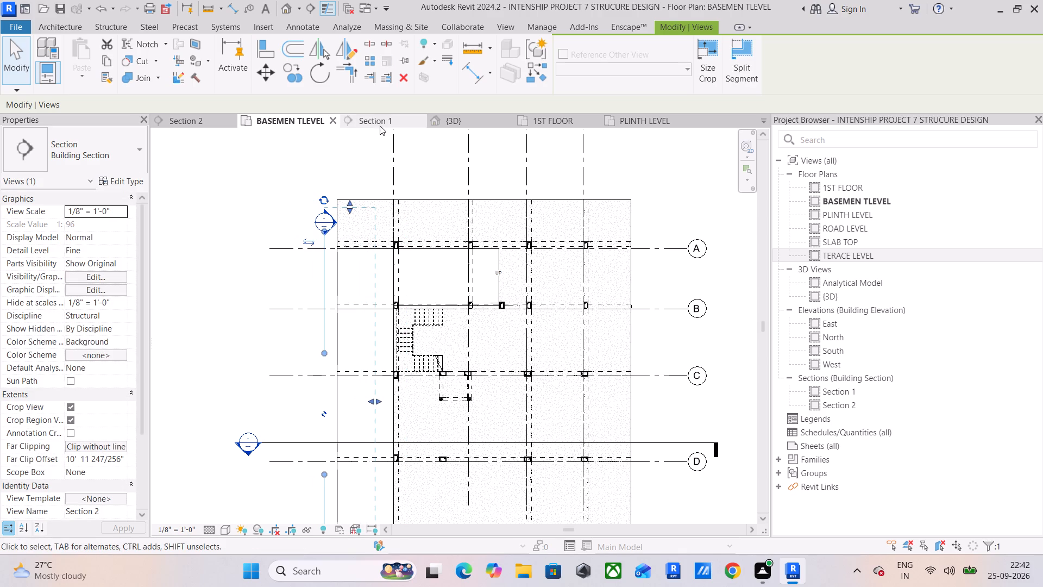
In Section 2, select both #4 middle bars at the grid C basement-level beam and move them together inside the beam's stirrup.
left_click(213, 122)
scroll(386, 276, "down", 6)
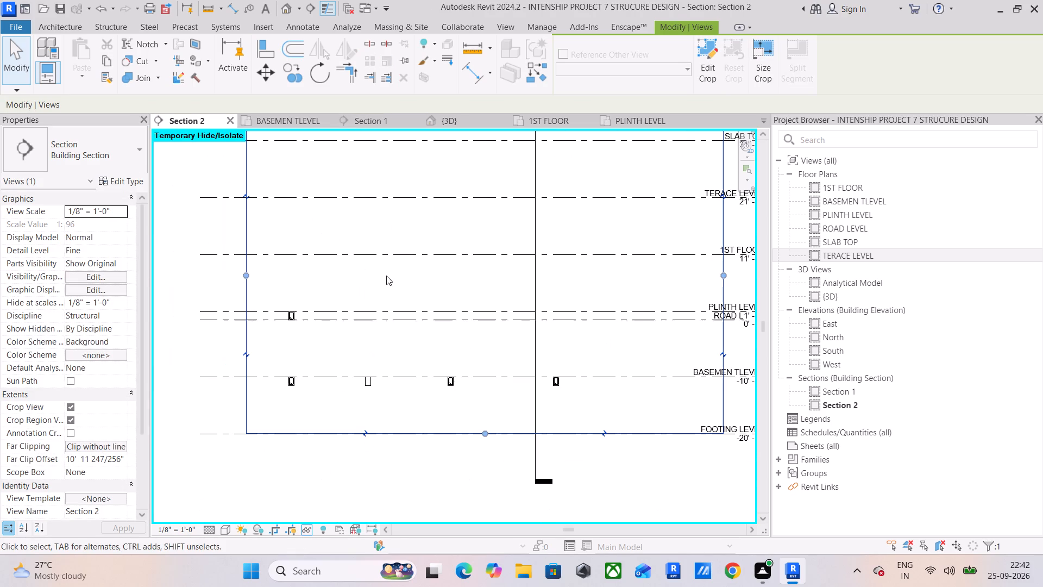
middle_click_drag(487, 342, 508, 275)
scroll(498, 327, "up", 6)
scroll(396, 291, "up", 5)
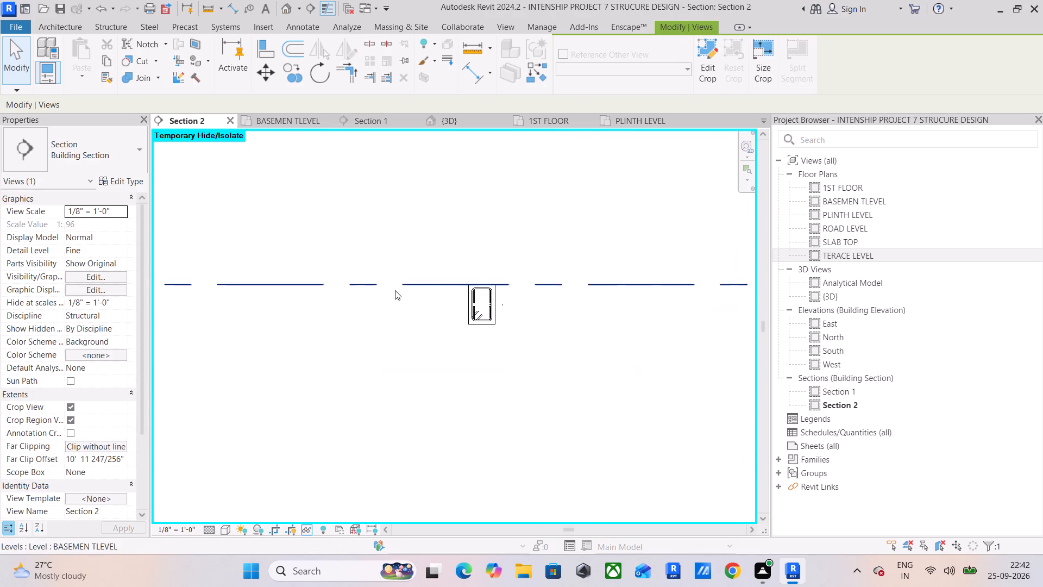
scroll(538, 302, "up", 5)
scroll(466, 304, "up", 11)
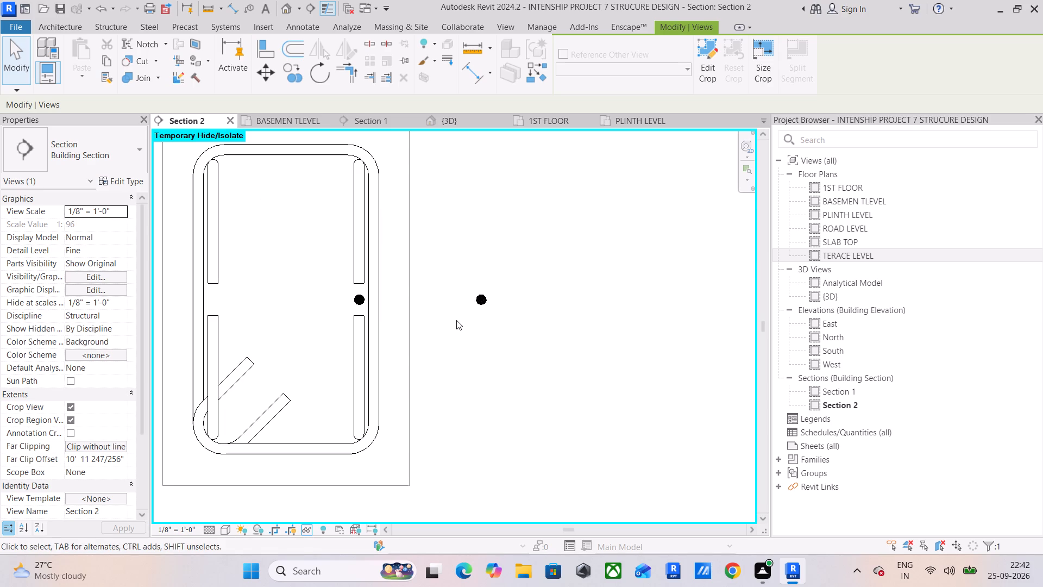
middle_click_drag(437, 317, 579, 311)
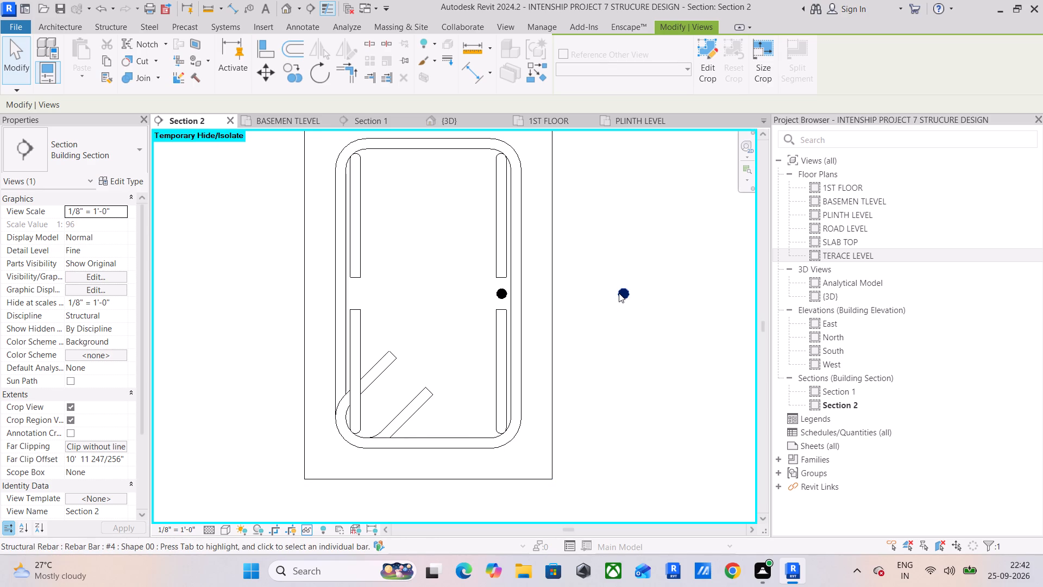
left_click(502, 293)
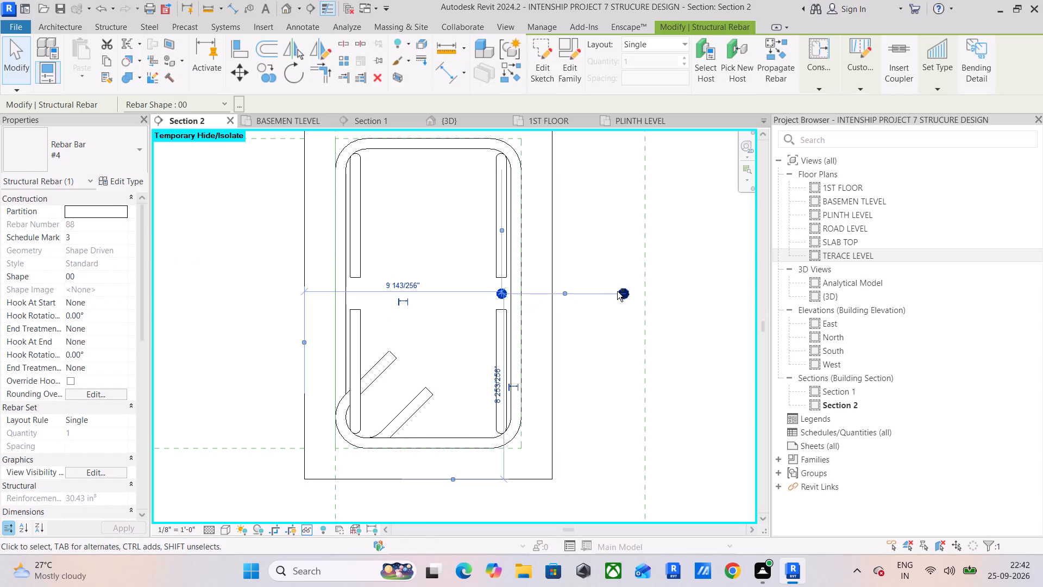
left_click(620, 291, "ctrl")
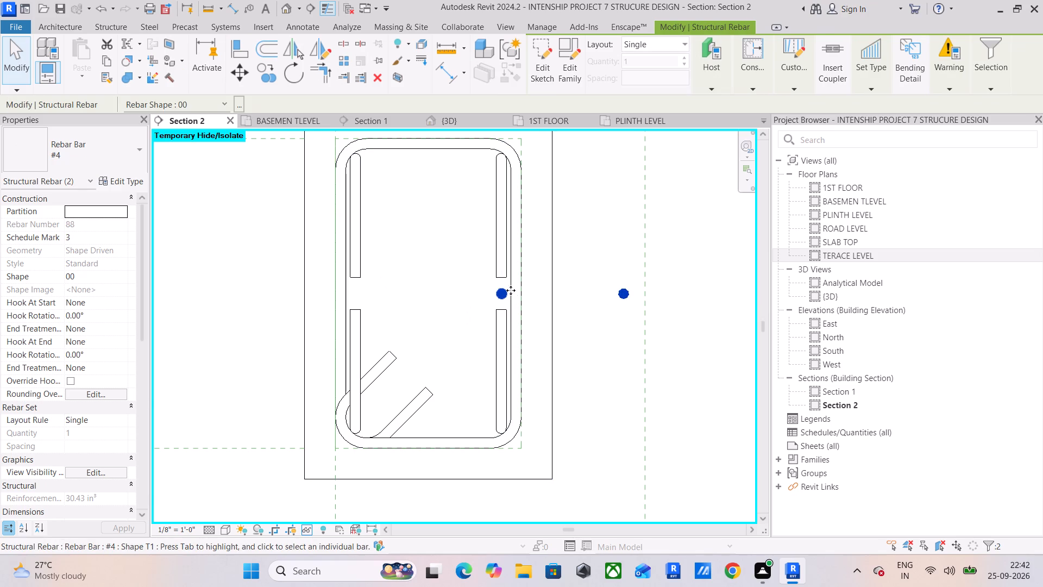
left_click_drag(498, 295, 362, 294)
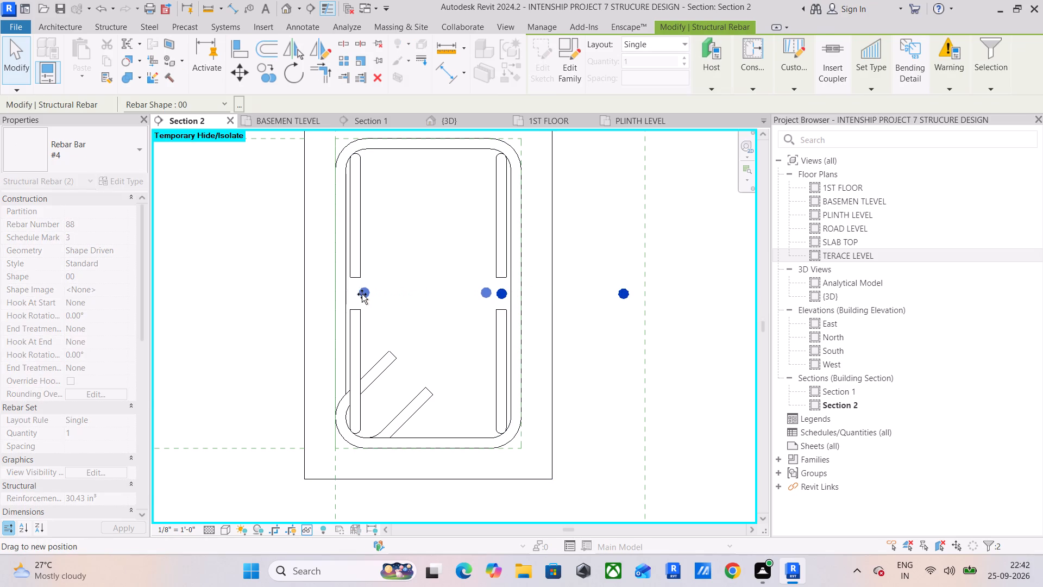
left_click_drag(362, 294, 355, 296)
left_click_drag(355, 296, 352, 296)
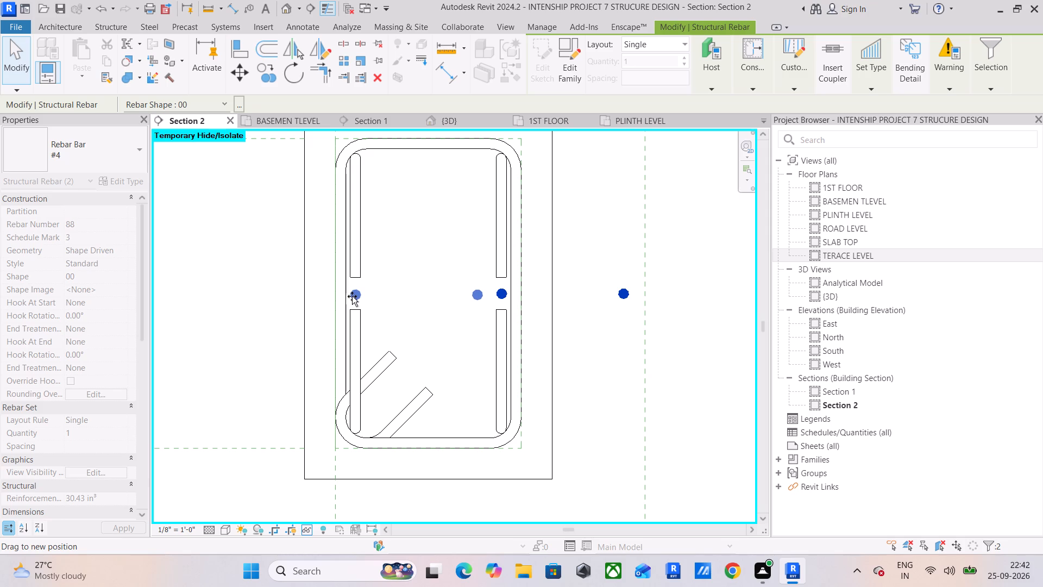
left_click_drag(352, 296, 367, 297)
left_click_drag(367, 297, 374, 296)
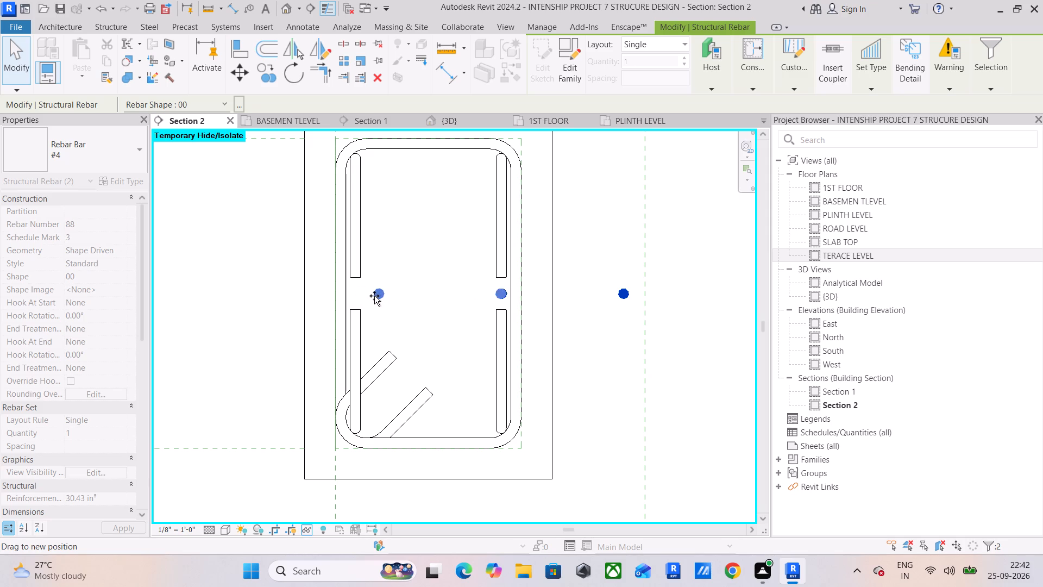
left_click_drag(374, 296, 373, 297)
Nudge the two selected bars sideways together so the outer one lines up with the stirrup's side leg.
scroll(487, 291, "up", 7)
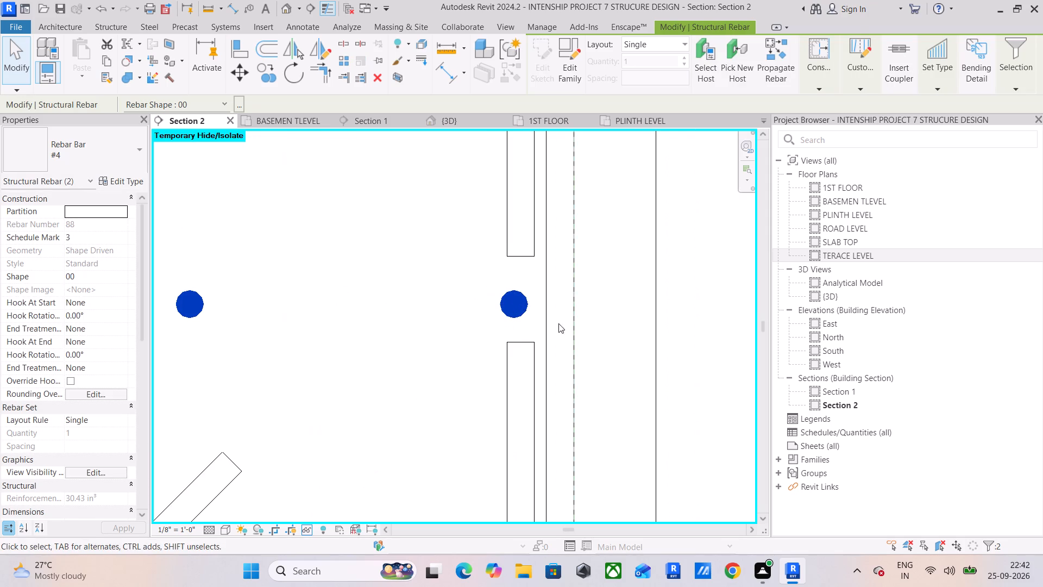
left_click_drag(516, 308, 524, 304)
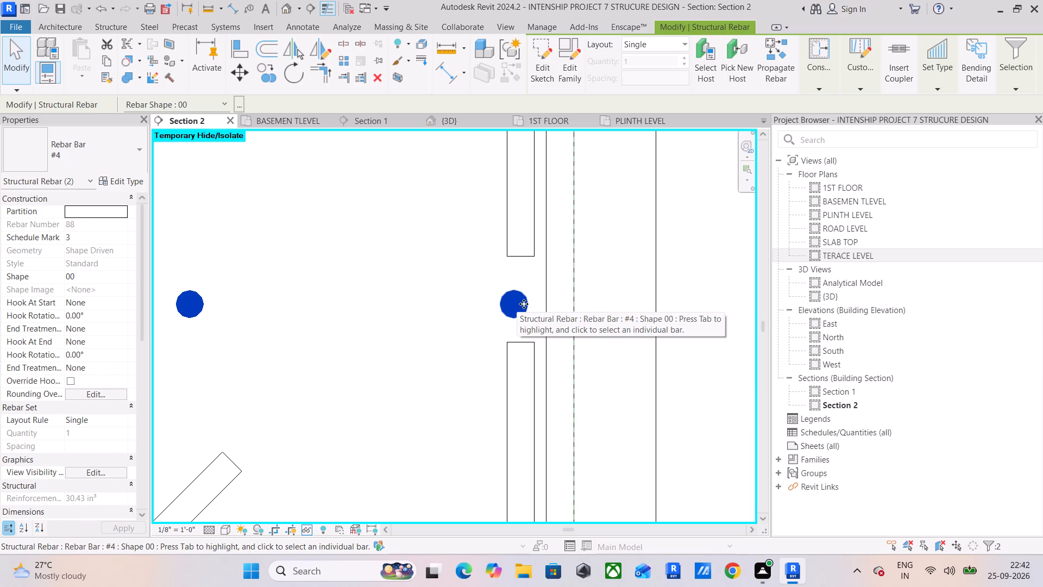
left_click_drag(524, 304, 523, 307)
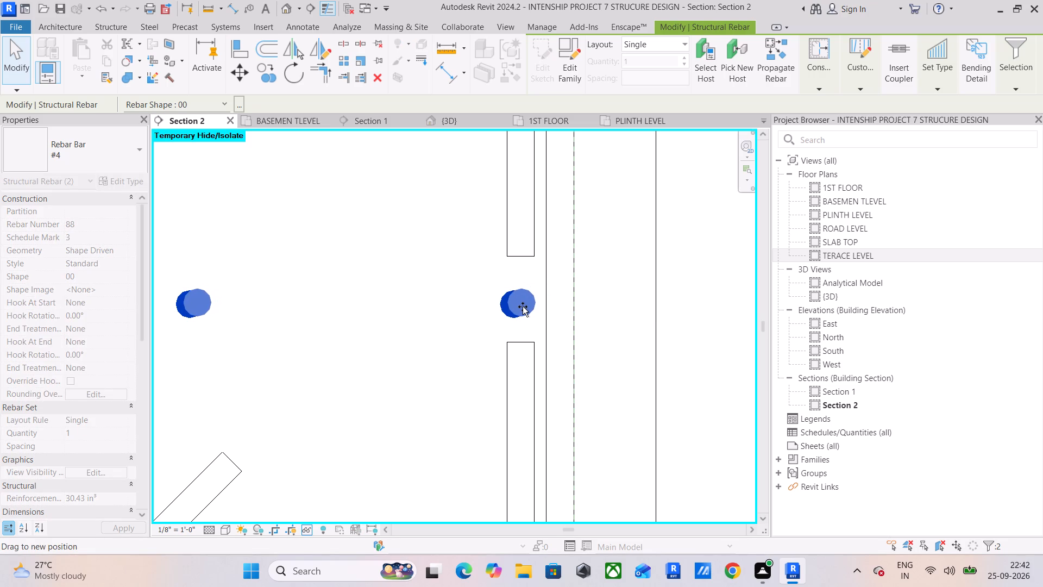
left_click_drag(523, 307, 521, 307)
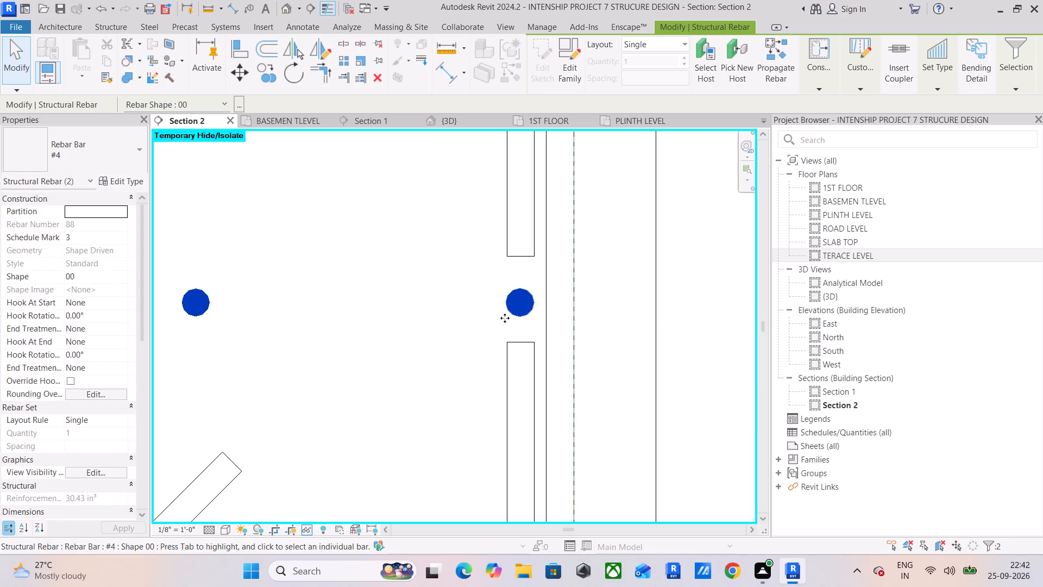
In Section 2, select the other #4 middle bar alone and move it sideways in line with the stirrup's opposite side leg.
middle_click_drag(442, 321, 693, 332)
left_click(443, 314)
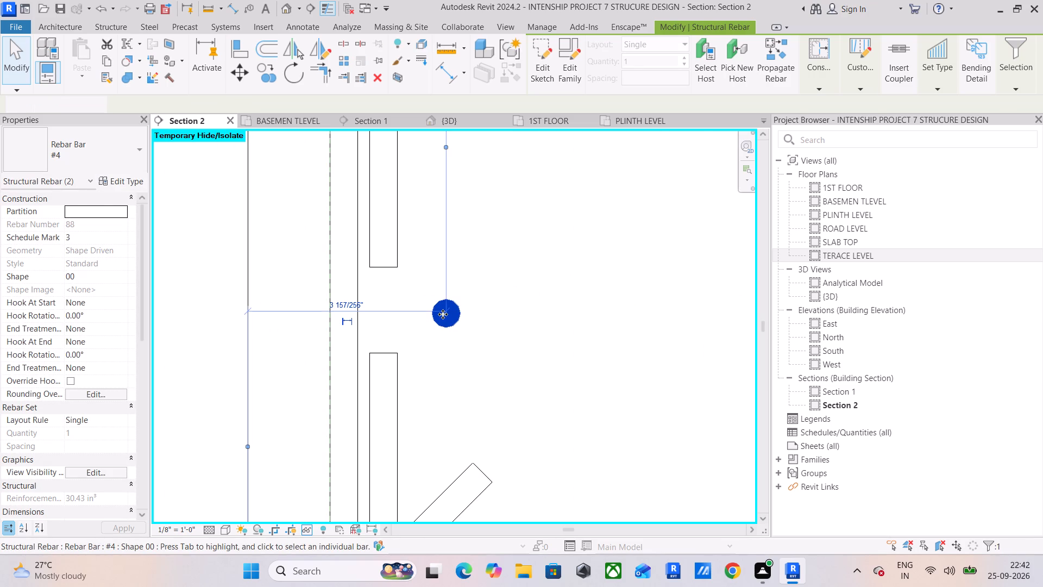
left_click(549, 378)
left_click(437, 313)
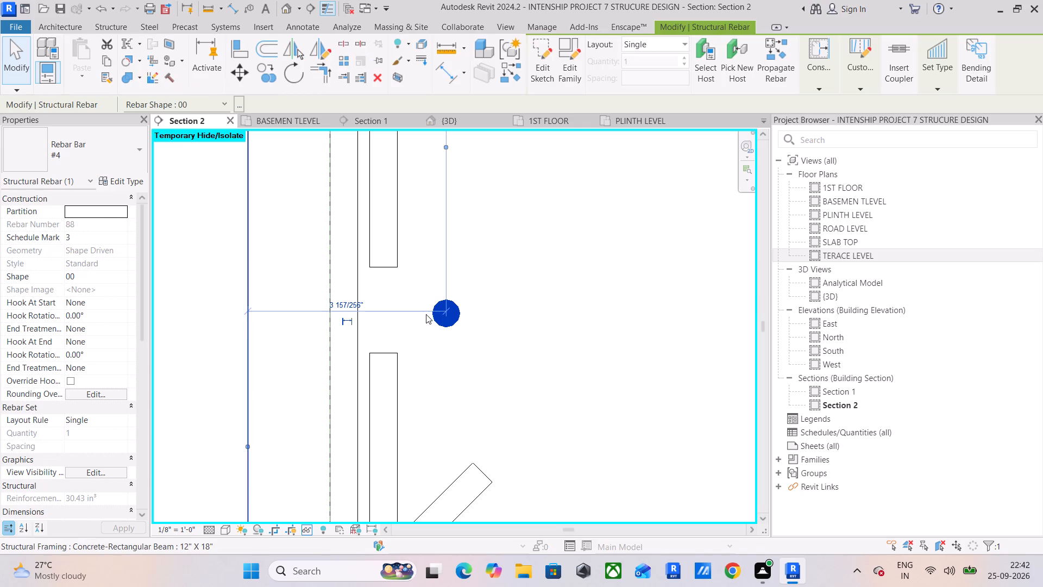
left_click_drag(448, 314, 382, 314)
scroll(437, 333, "down", 6)
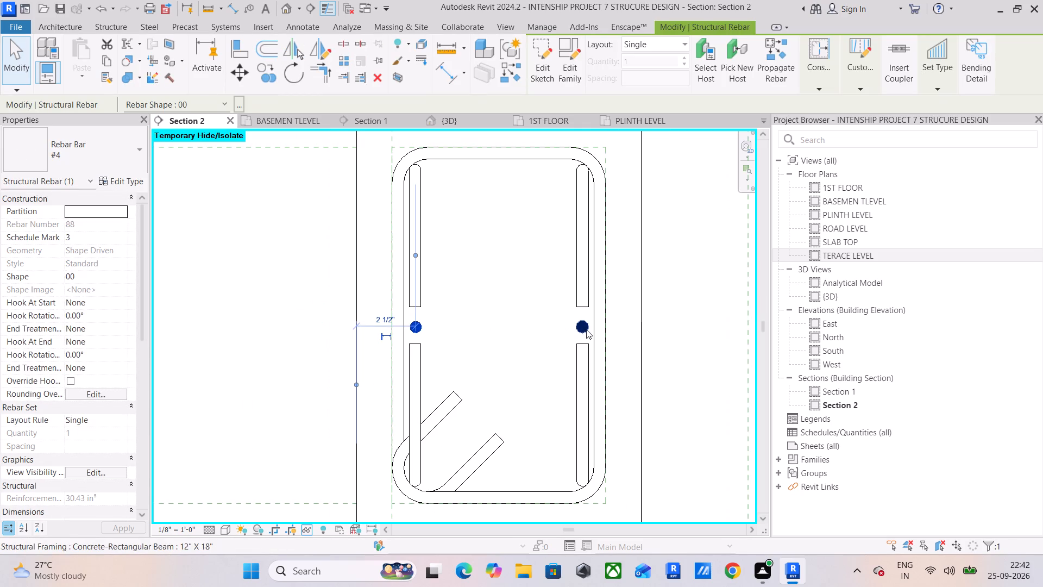
Use Align to bring the moved #4 middle bar level with the matching middle bar on the stirrup's other side.
left_click(248, 52)
scroll(595, 328, "up", 13)
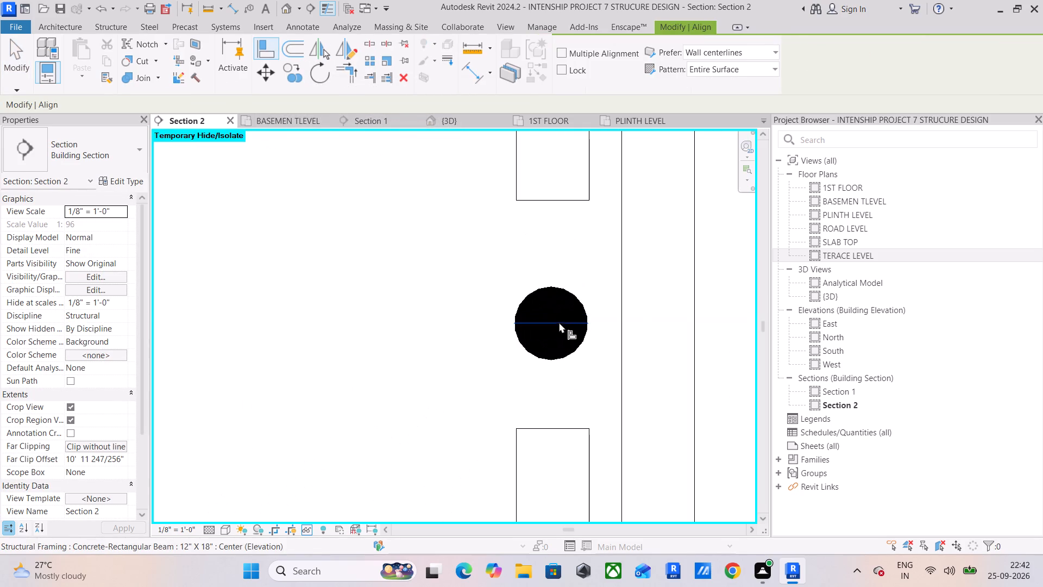
left_click(559, 323)
scroll(409, 320, "down", 6)
middle_click_drag(407, 326, 649, 322)
scroll(237, 318, "up", 2)
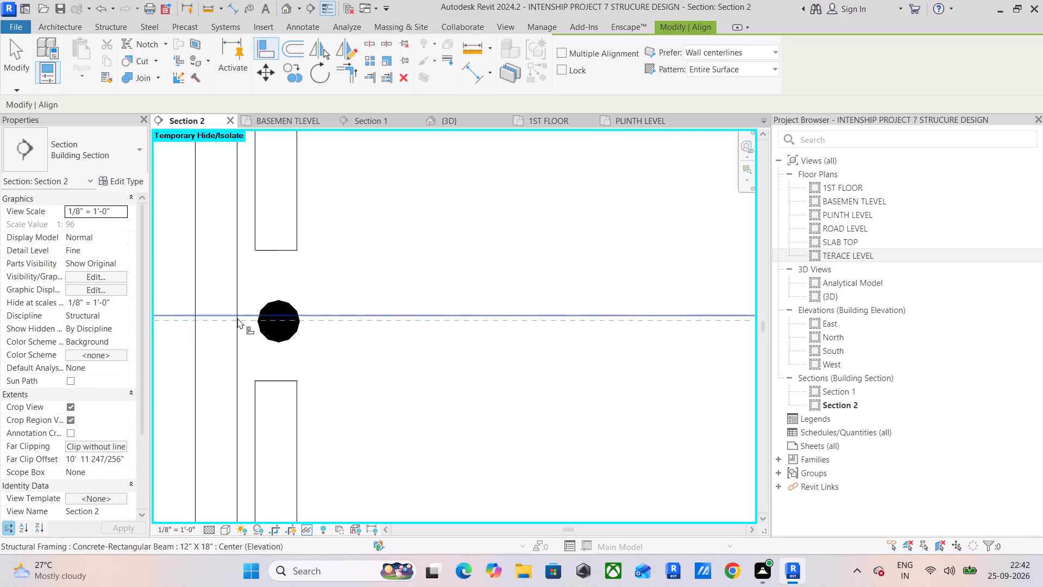
scroll(237, 318, "up", 2)
scroll(292, 317, "up", 4)
left_click(293, 322)
scroll(311, 331, "down", 4)
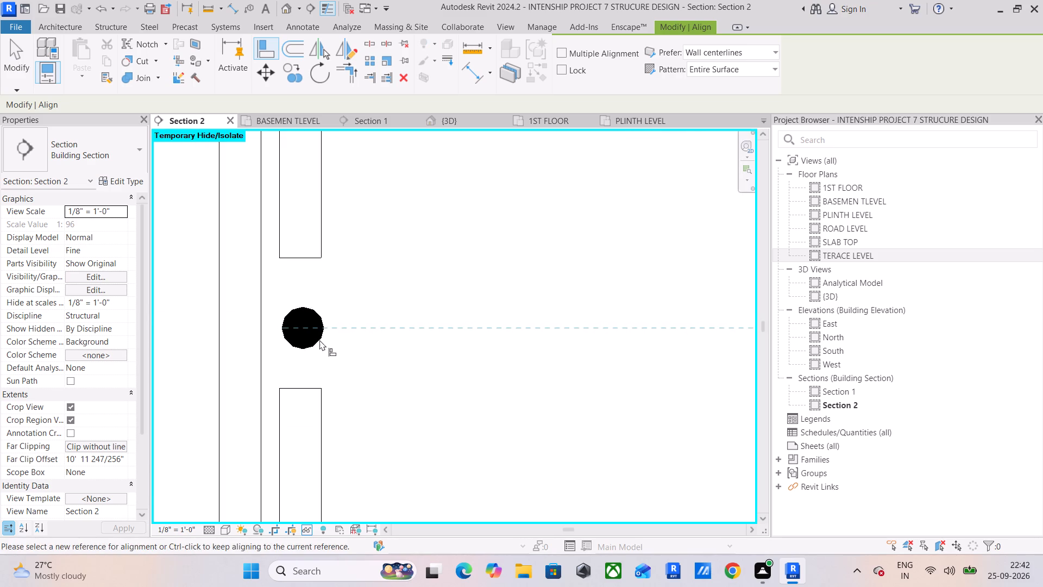
scroll(319, 340, "down", 14)
middle_click_drag(375, 352, 587, 338)
scroll(588, 338, "down", 10)
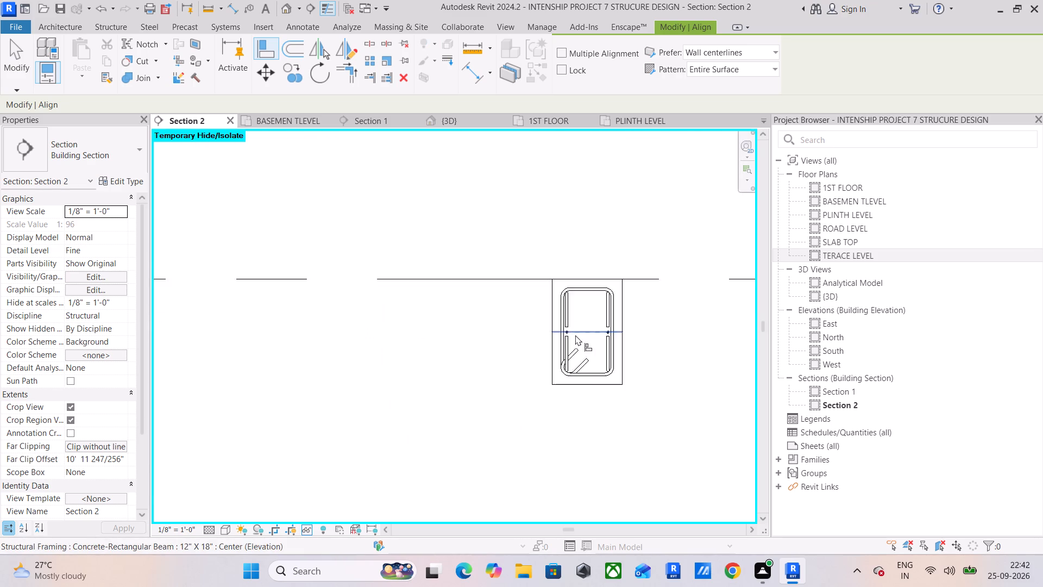
scroll(575, 335, "down", 2)
scroll(389, 329, "down", 4)
middle_click_drag(396, 333, 628, 333)
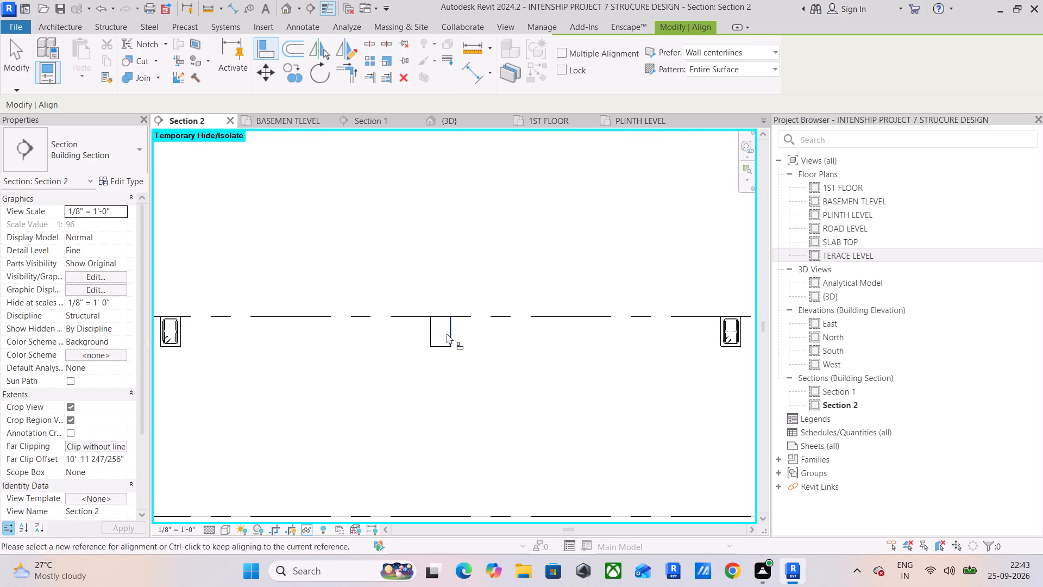
key("Escape")
key("Escape")
middle_click_drag(516, 345, 350, 357)
key("Escape")
key("Escape")
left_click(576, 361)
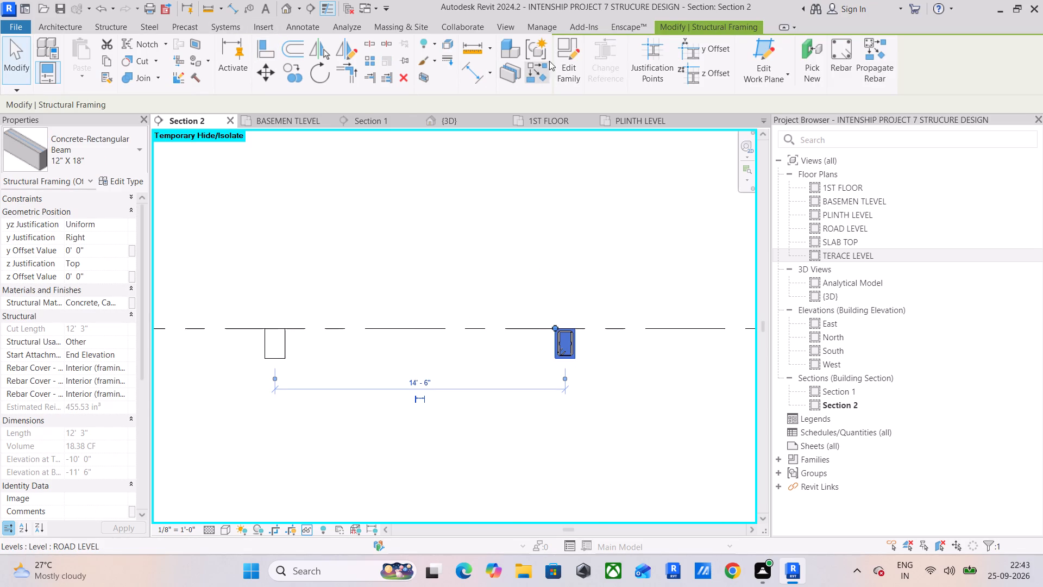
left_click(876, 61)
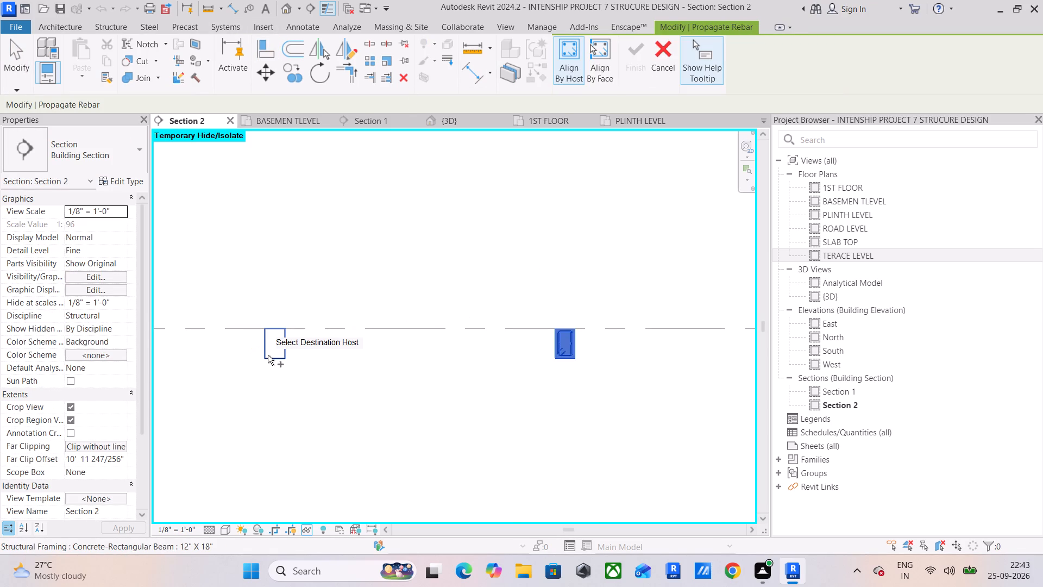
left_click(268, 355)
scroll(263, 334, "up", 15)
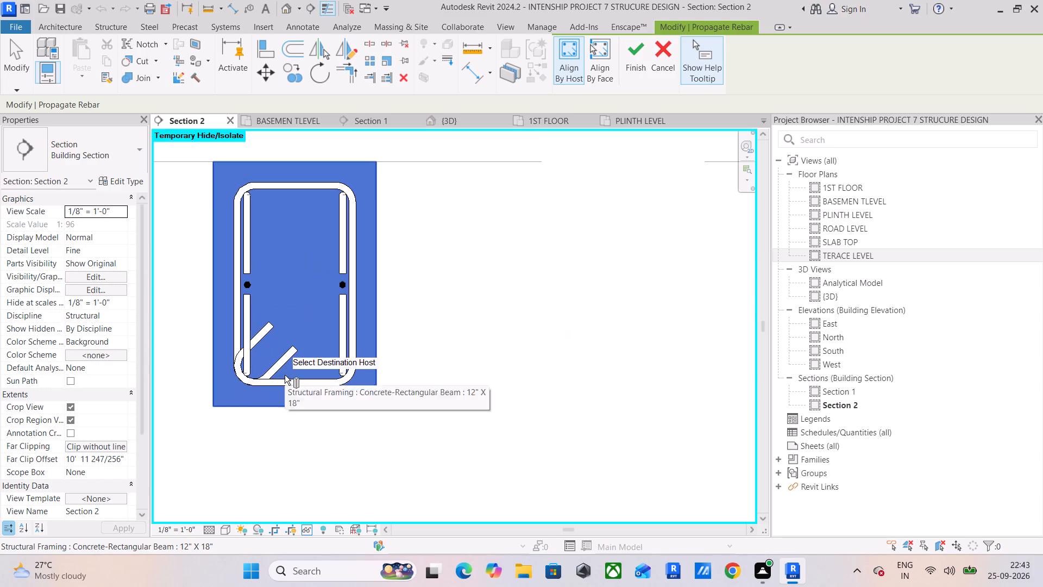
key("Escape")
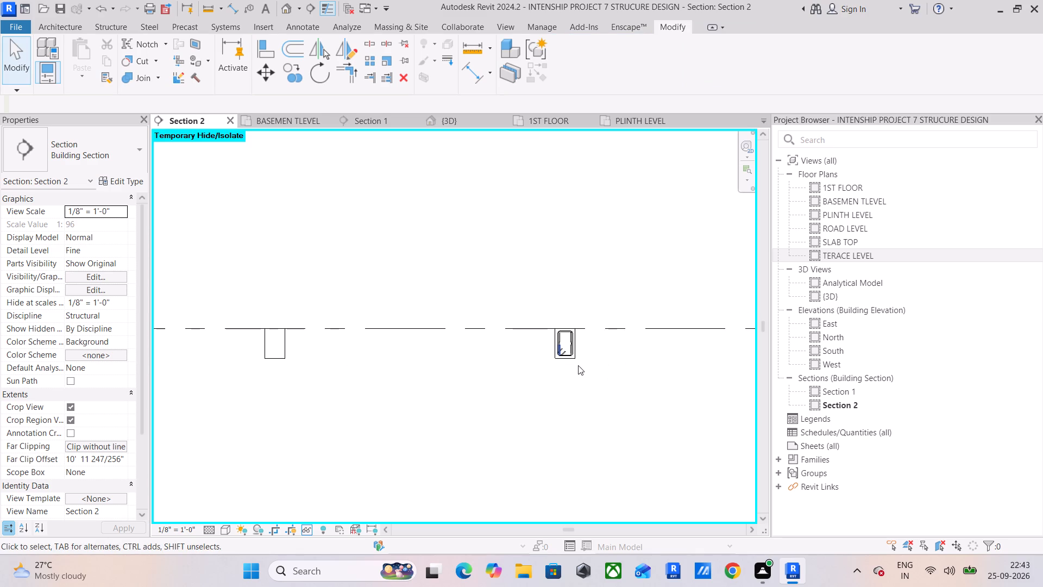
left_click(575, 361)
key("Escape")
Propagate the reinforcement of the corrected 12" x 18" beam to the adjacent unreinforced beam in Section 2, aligned by host.
left_click(573, 363)
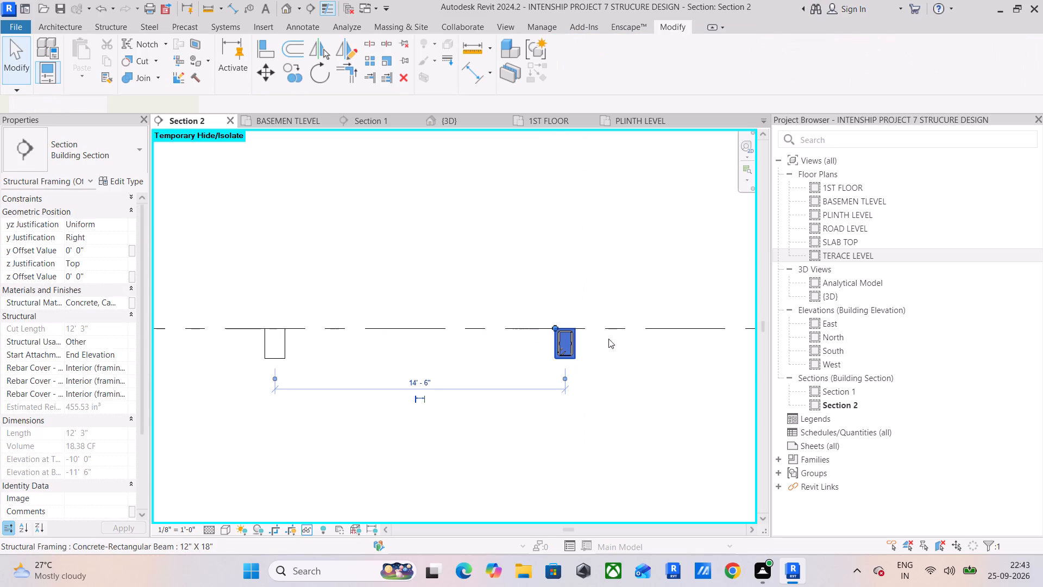
left_click(876, 71)
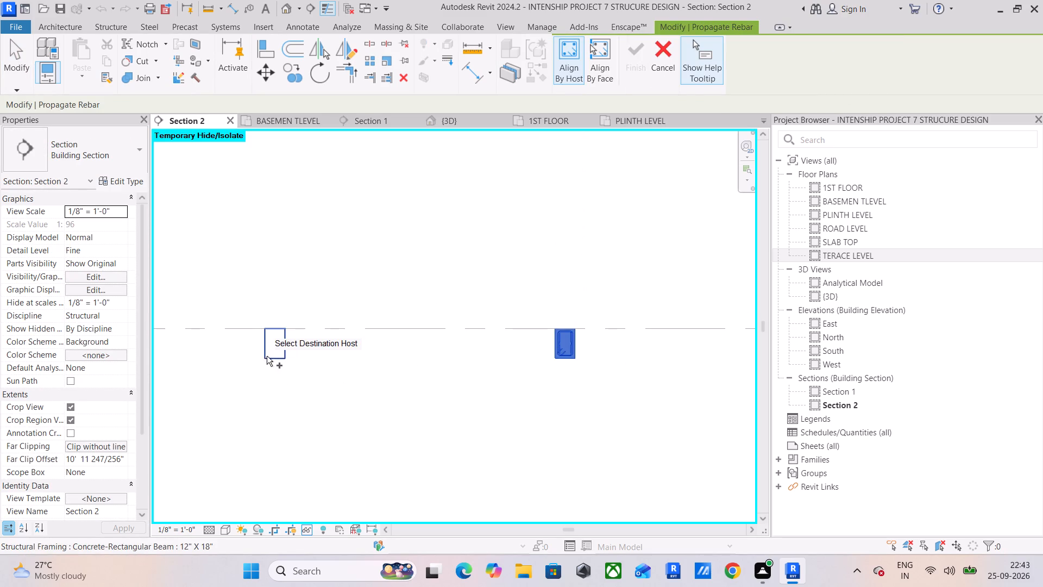
left_click(267, 356)
left_click(630, 64)
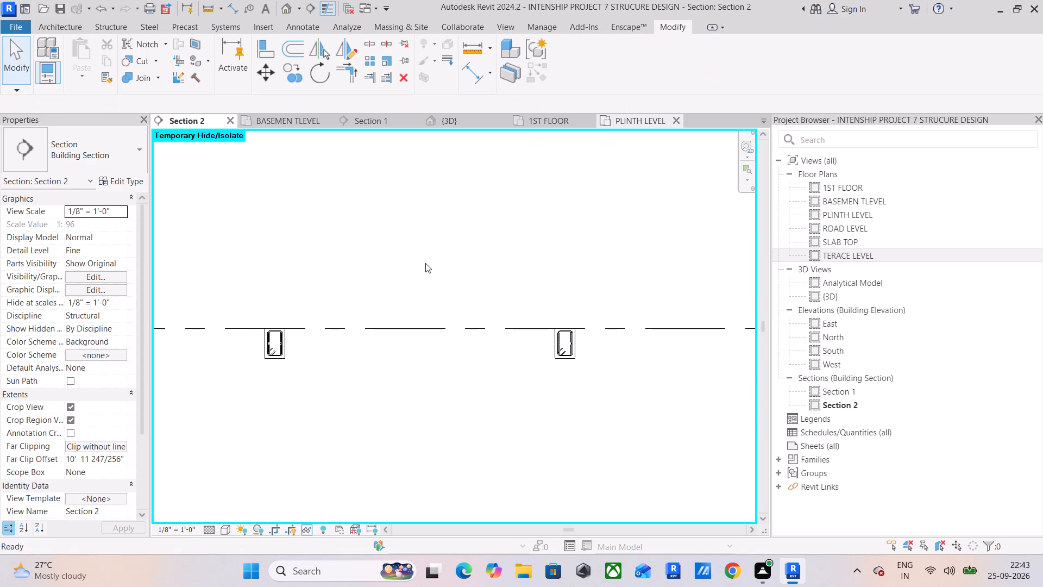
key("Escape")
key("Escape")
middle_click_drag(300, 348, 528, 314)
scroll(463, 314, "up", 7)
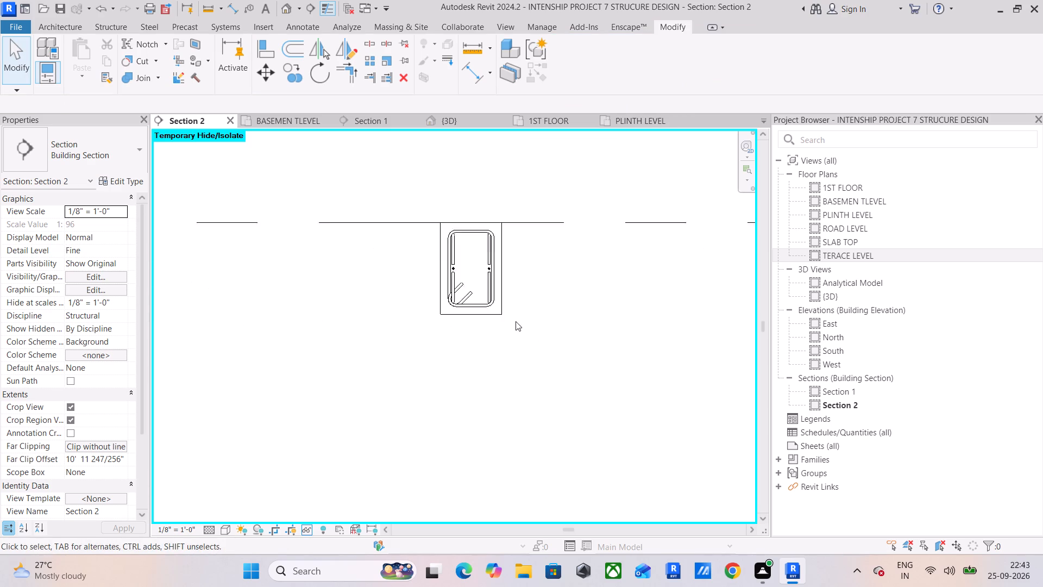
scroll(516, 321, "up", 6)
scroll(435, 292, "up", 5)
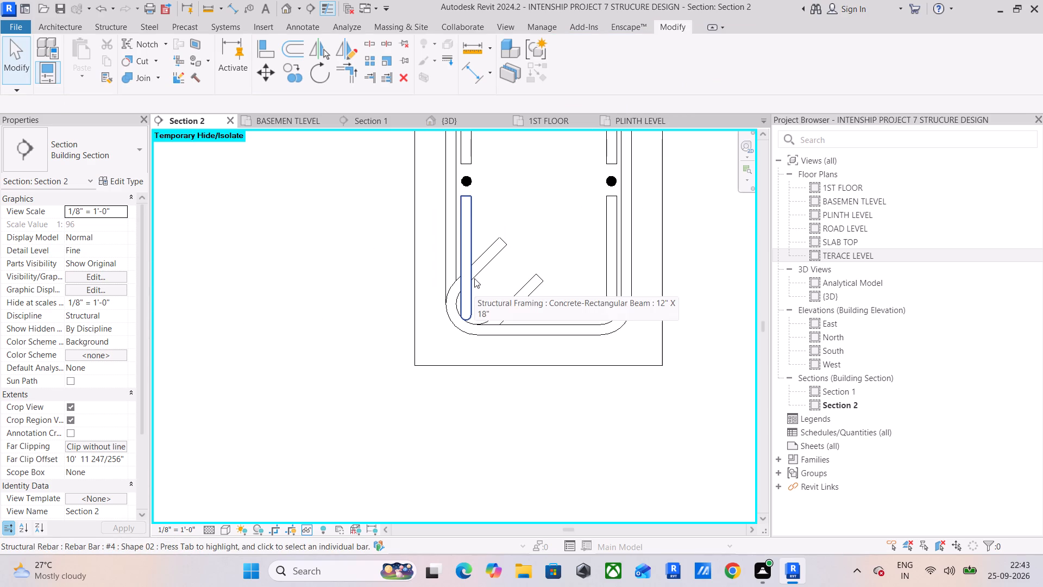
scroll(474, 278, "down", 10)
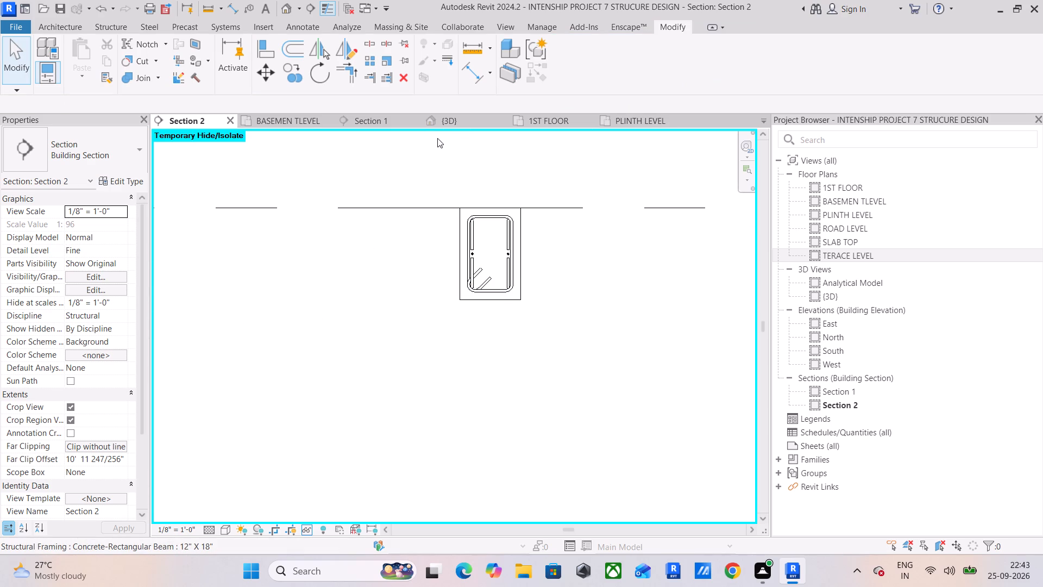
In the 3D view, propagate the corner overhanging beam's rebar to the perpendicular bare overhang and the bare overhang directly above it.
left_click(458, 126)
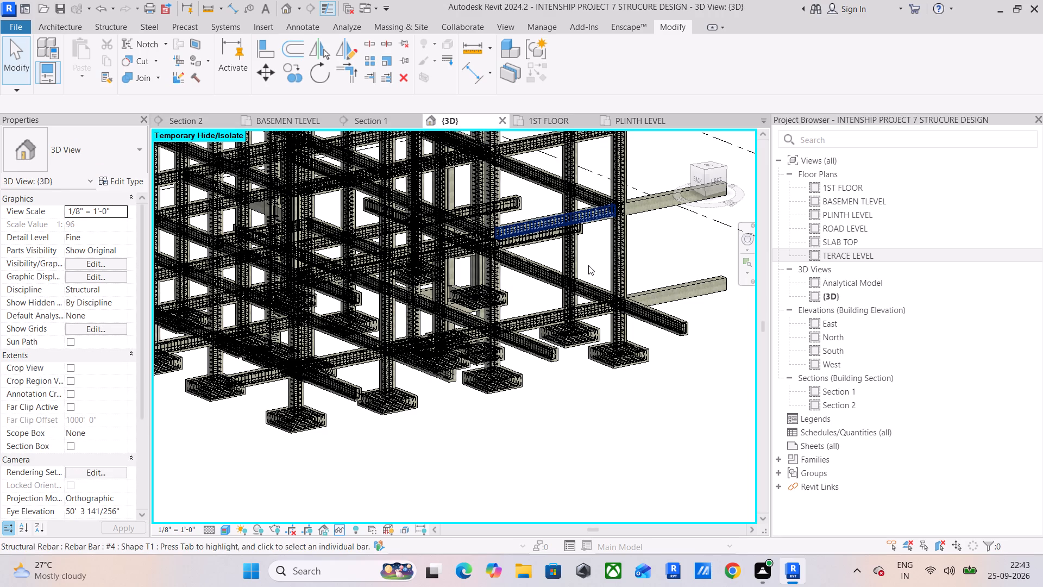
middle_click_drag(615, 251, 417, 323)
scroll(451, 391, "up", 5)
scroll(535, 391, "up", 3)
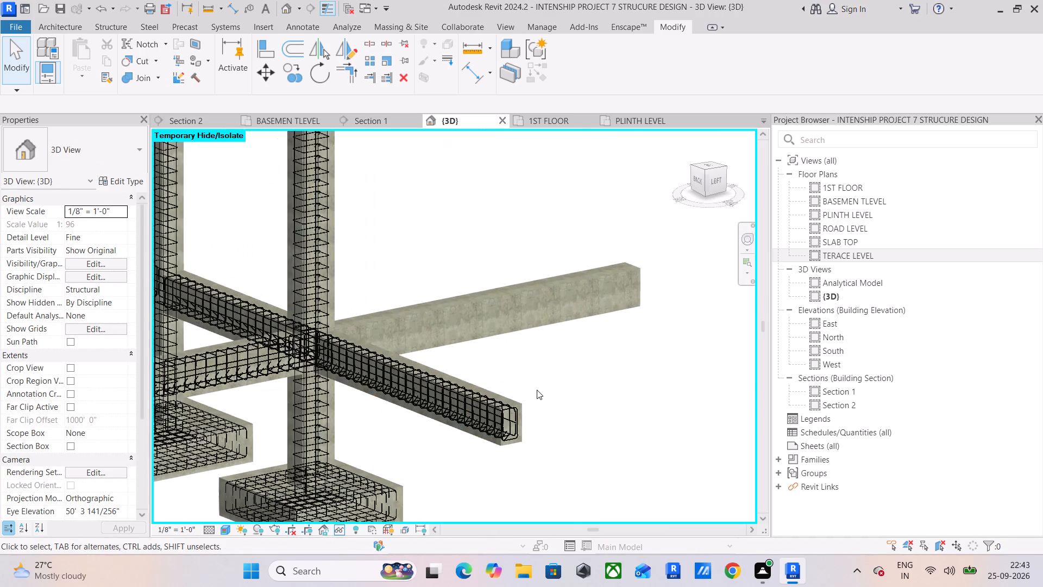
scroll(537, 390, "up", 1)
left_click(521, 413)
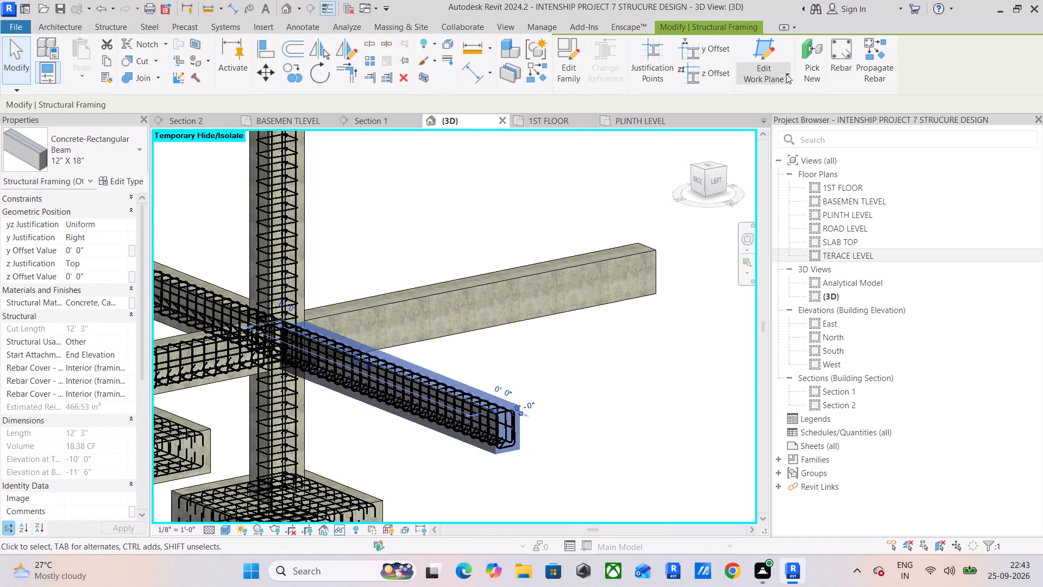
left_click(871, 57)
left_click(587, 264)
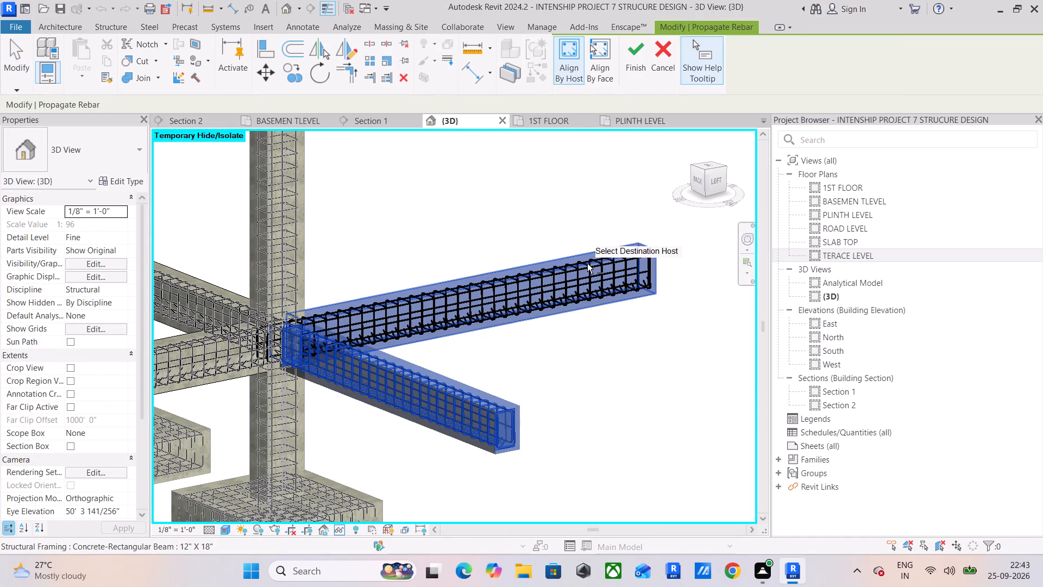
scroll(581, 268, "down", 5)
middle_click_drag(581, 268, 577, 474)
left_click(512, 319)
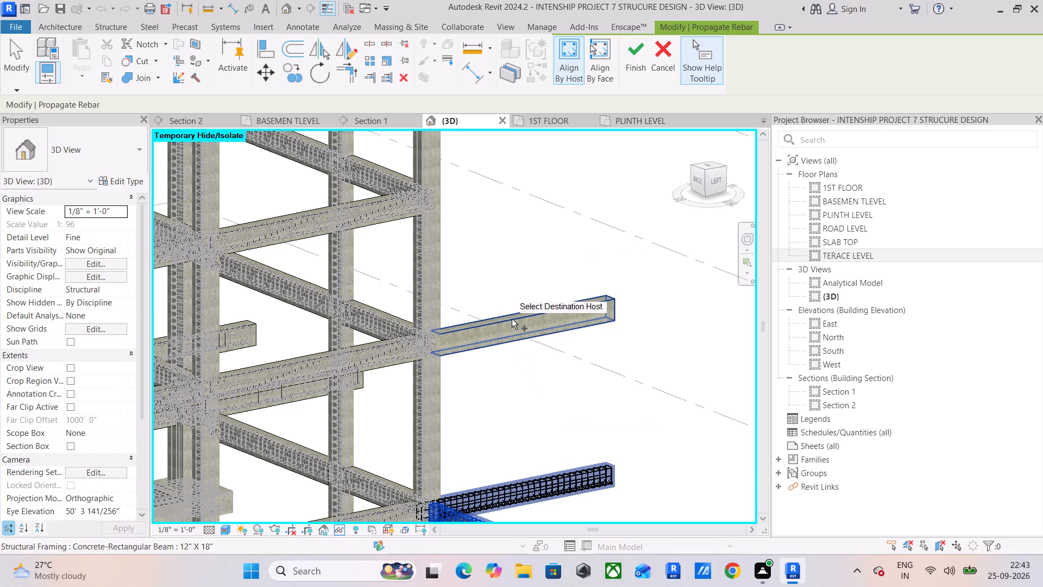
scroll(484, 336, "down", 5)
middle_click_drag(482, 338, 593, 300)
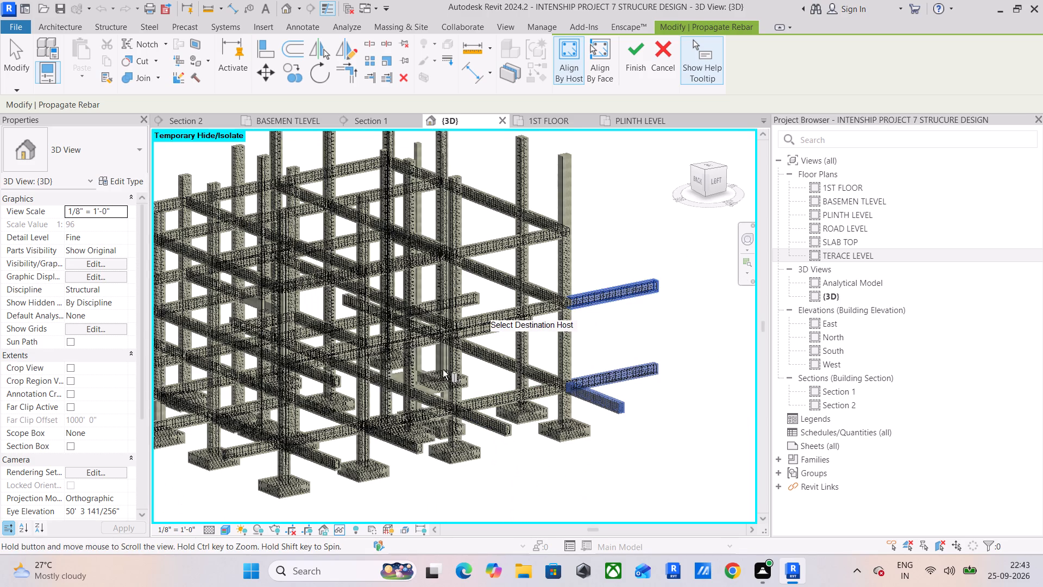
middle_click_drag(234, 387, 464, 352)
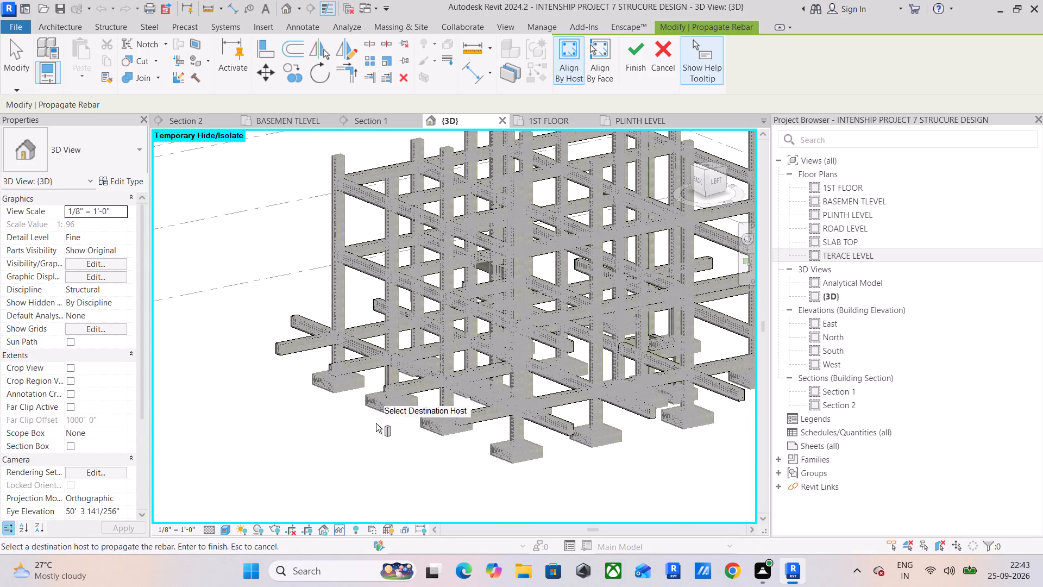
middle_click_drag(312, 449, 529, 451, "shift")
middle_click_drag(527, 440, 524, 440)
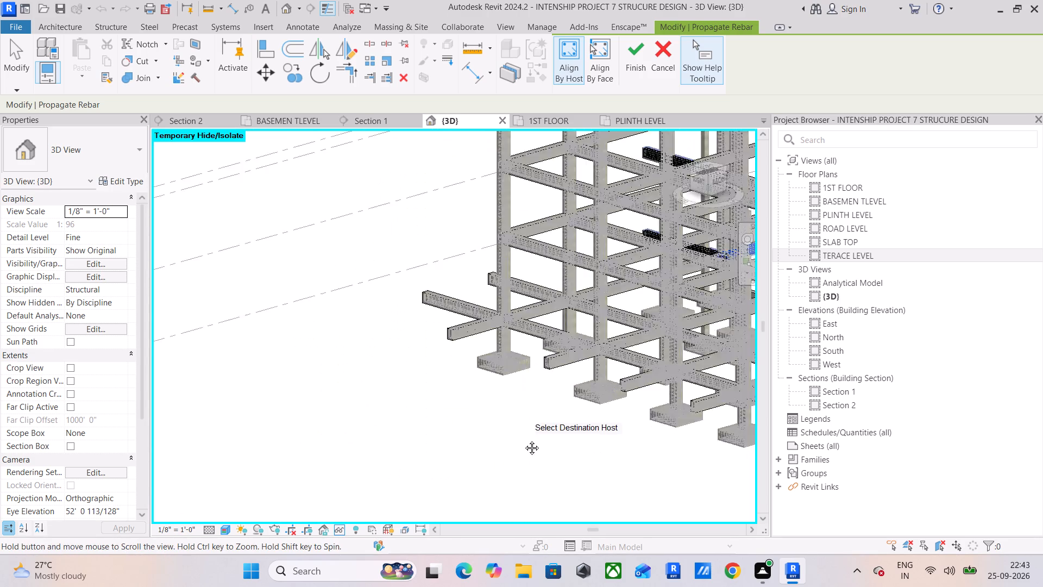
middle_click_drag(524, 440, 301, 459)
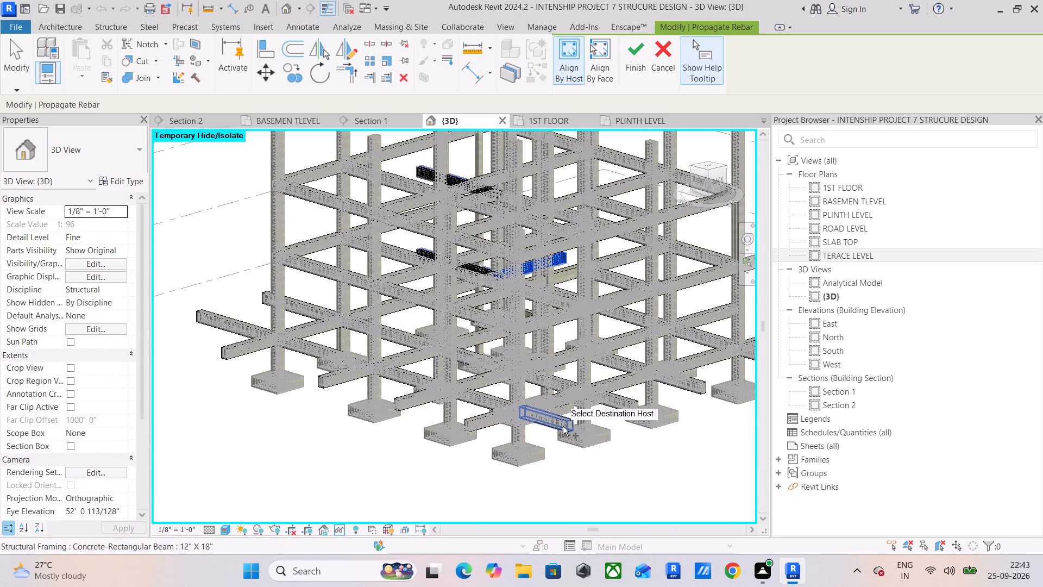
left_click(636, 59)
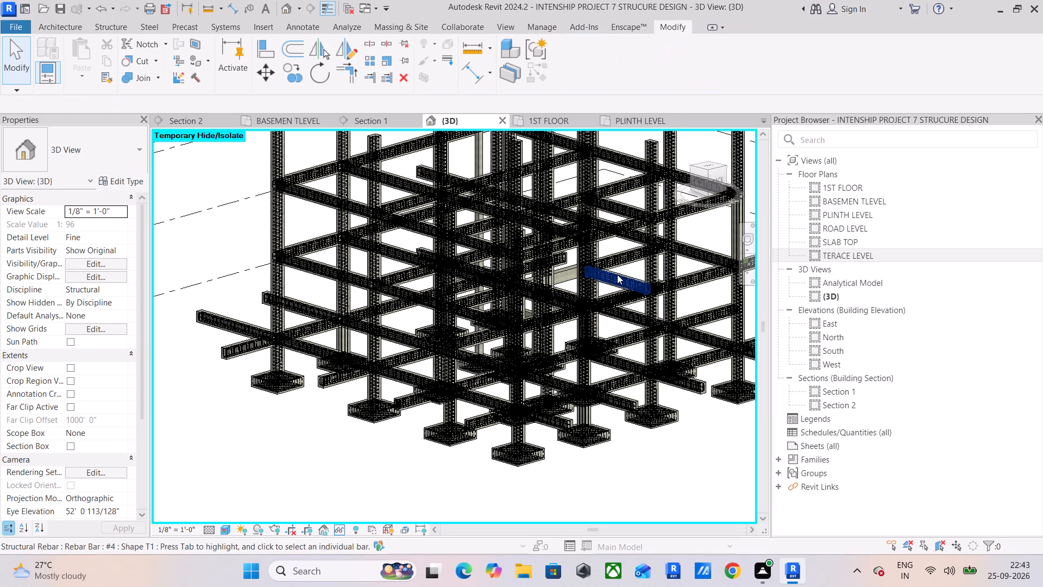
Propagate rebar from the reinforced 12" x 18" beam to the bare perpendicular beam meeting it at the same column.
scroll(568, 273, "up", 11)
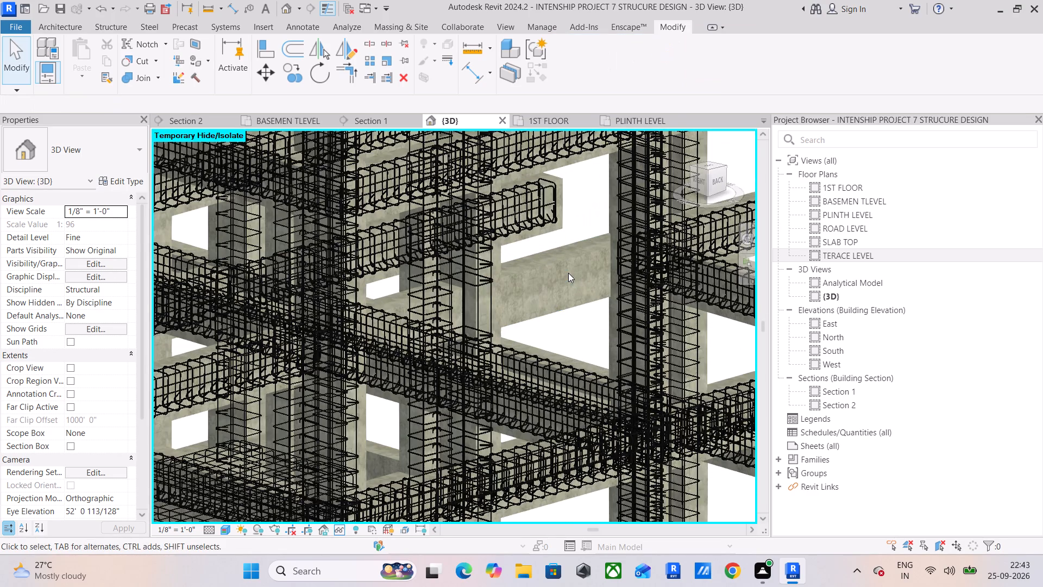
scroll(627, 276, "up", 1)
middle_click_drag(627, 276, 520, 283)
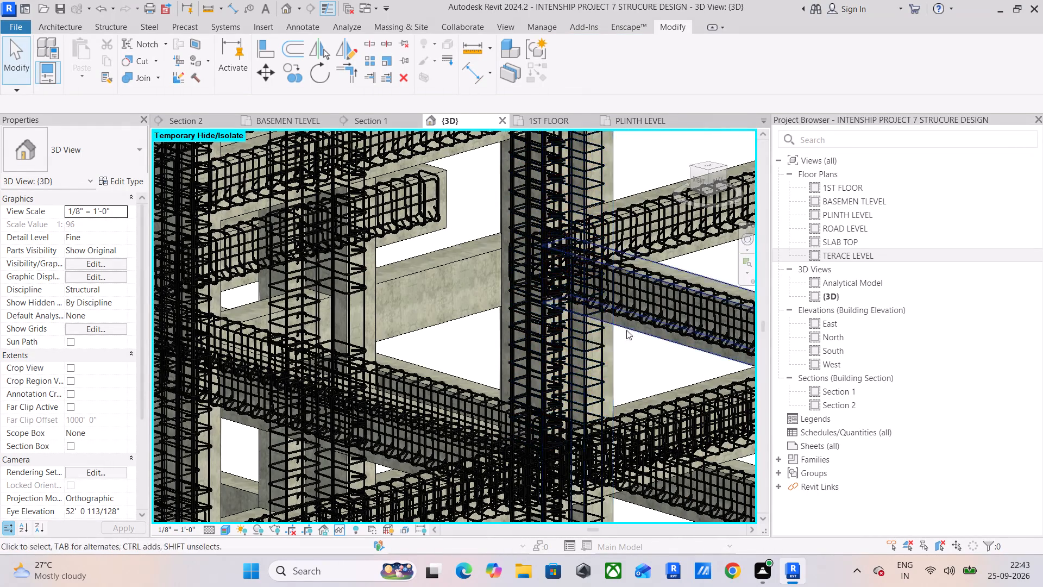
left_click(627, 329)
left_click(863, 58)
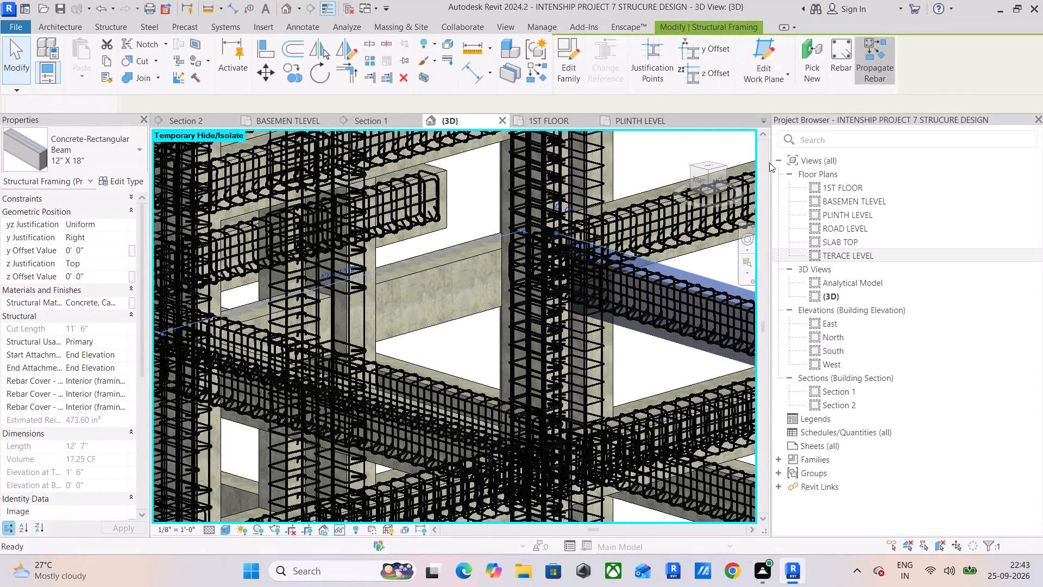
left_click(449, 267)
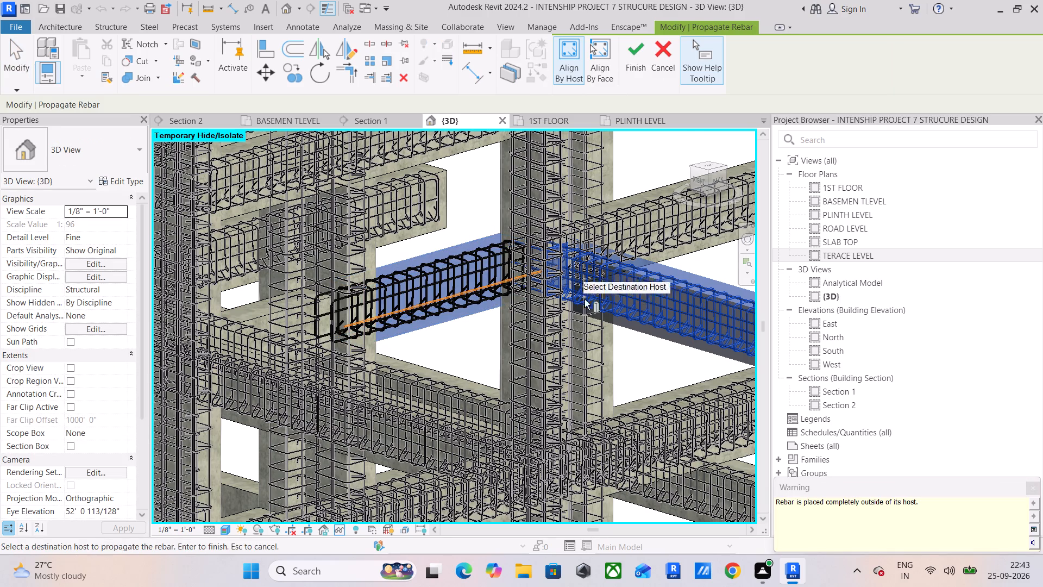
left_click(1035, 488)
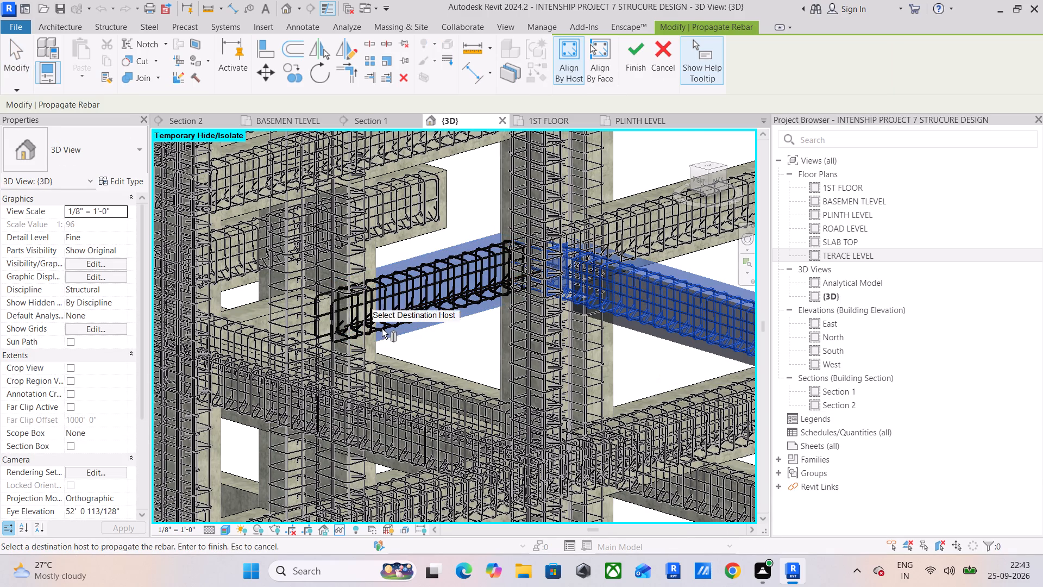
scroll(387, 326, "up", 8)
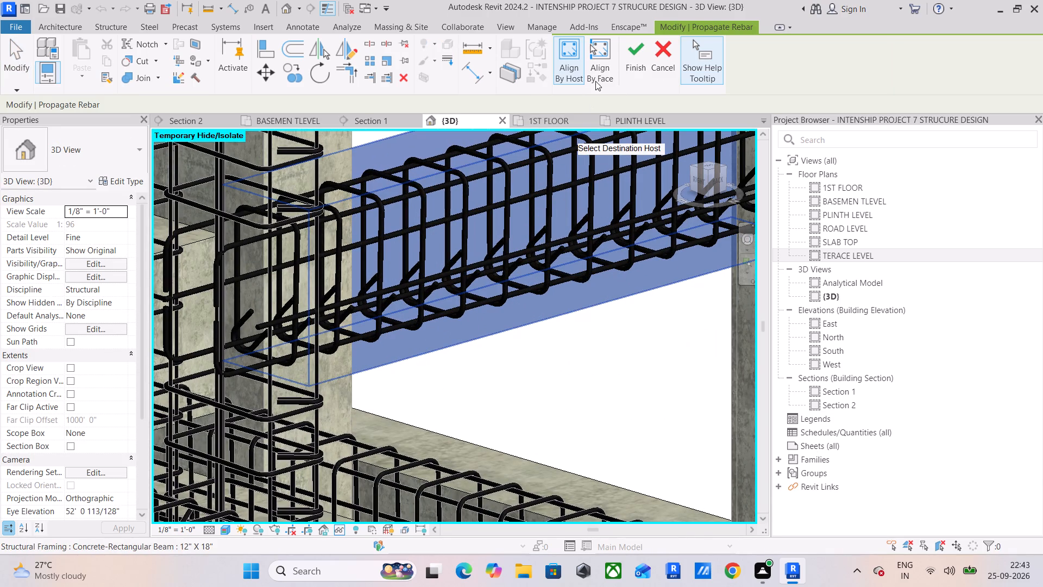
left_click(634, 66)
Select the reinforced beam's #4 bar in 3D and look through the floor plans to locate where that beam lies in the layout.
left_click(356, 299)
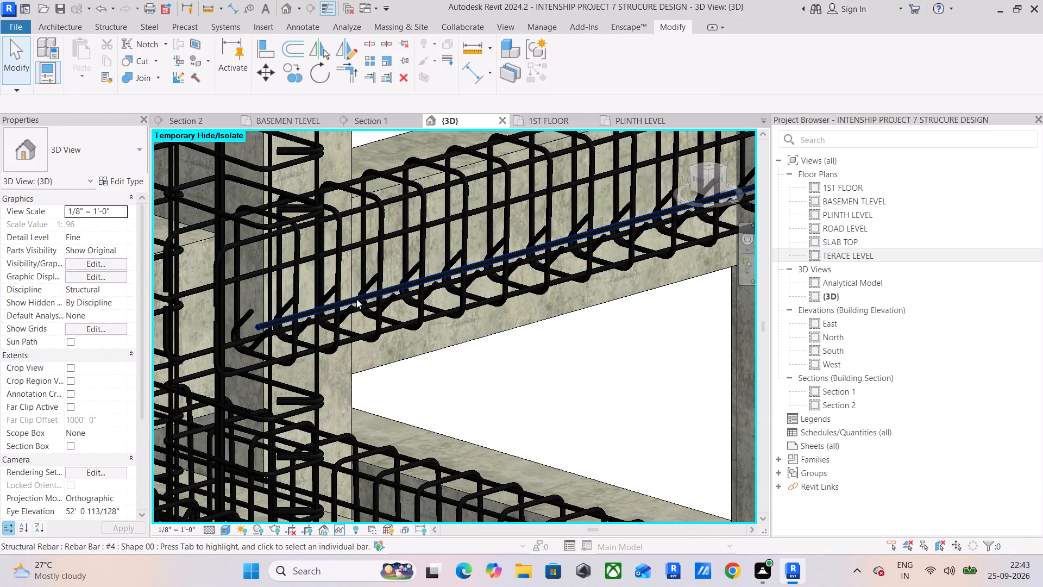
scroll(418, 154, "down", 7)
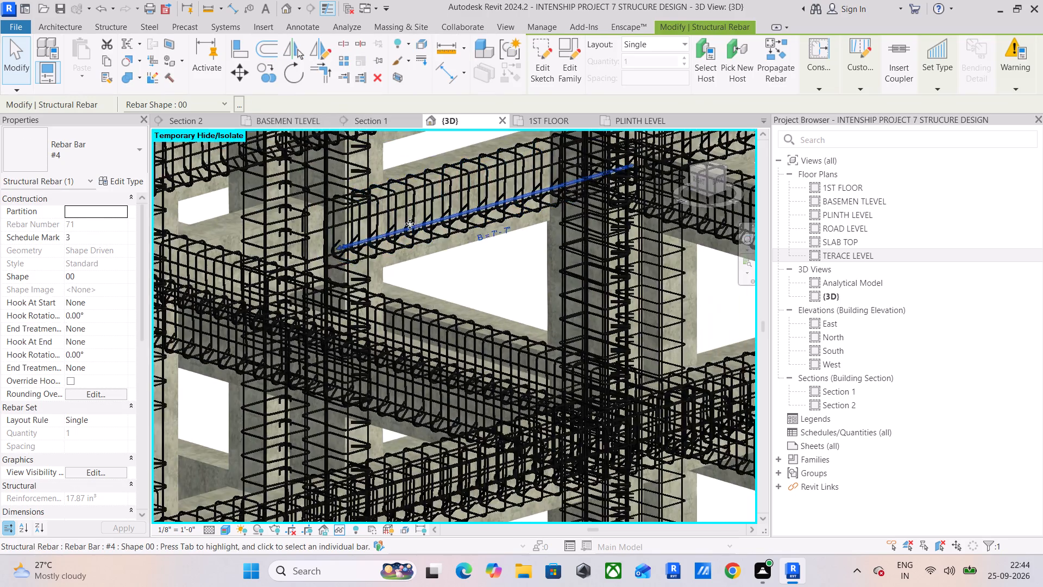
scroll(410, 224, "down", 11)
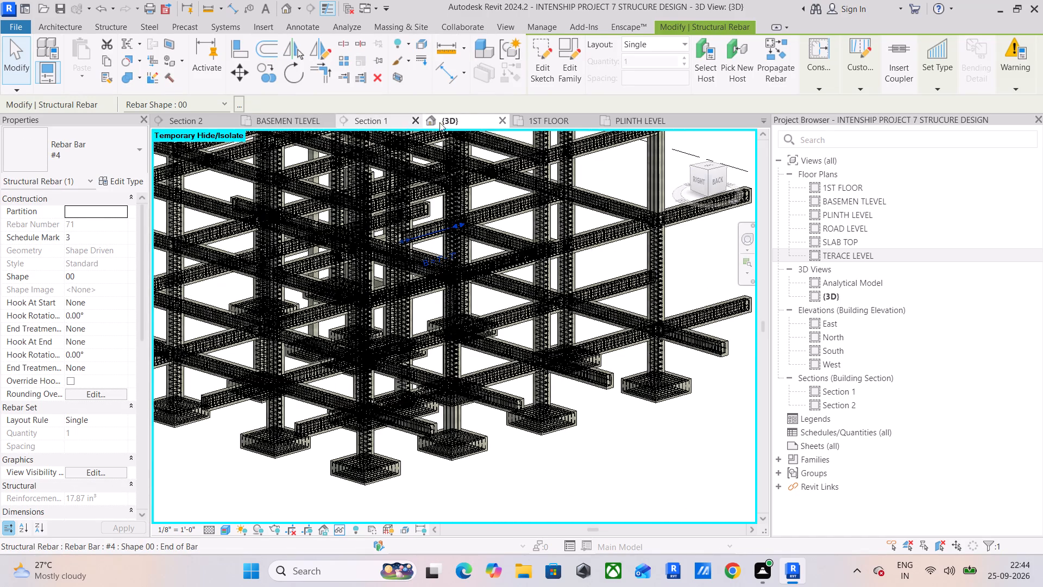
left_click(528, 118)
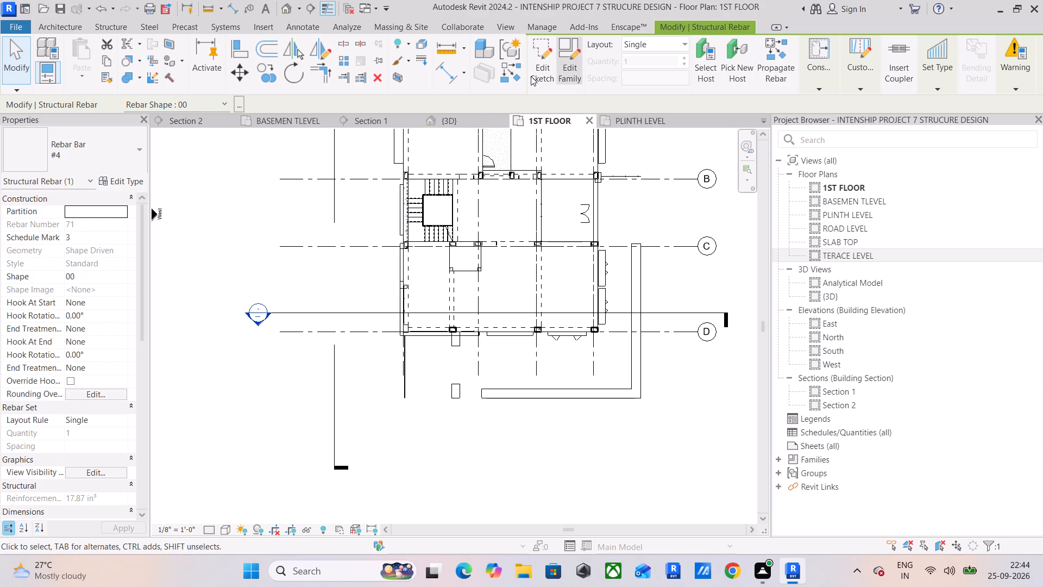
left_click(640, 122)
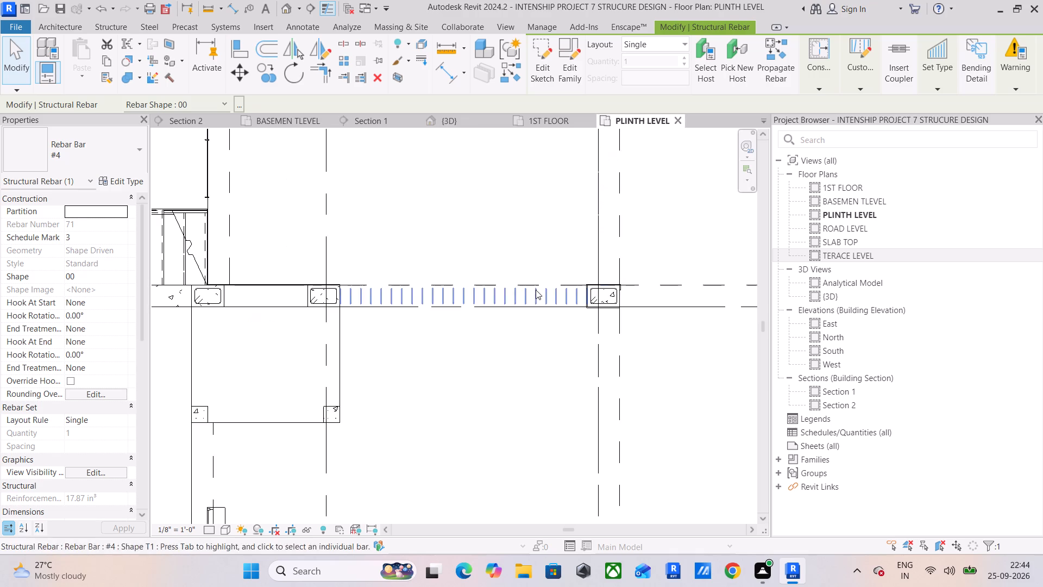
scroll(500, 268, "down", 8)
left_click(273, 116)
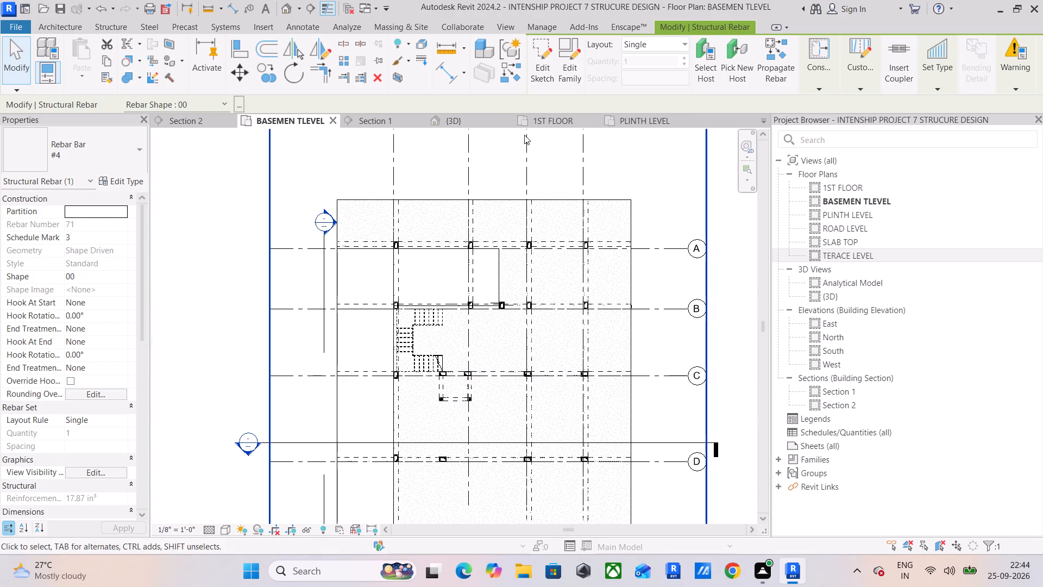
left_click(449, 123)
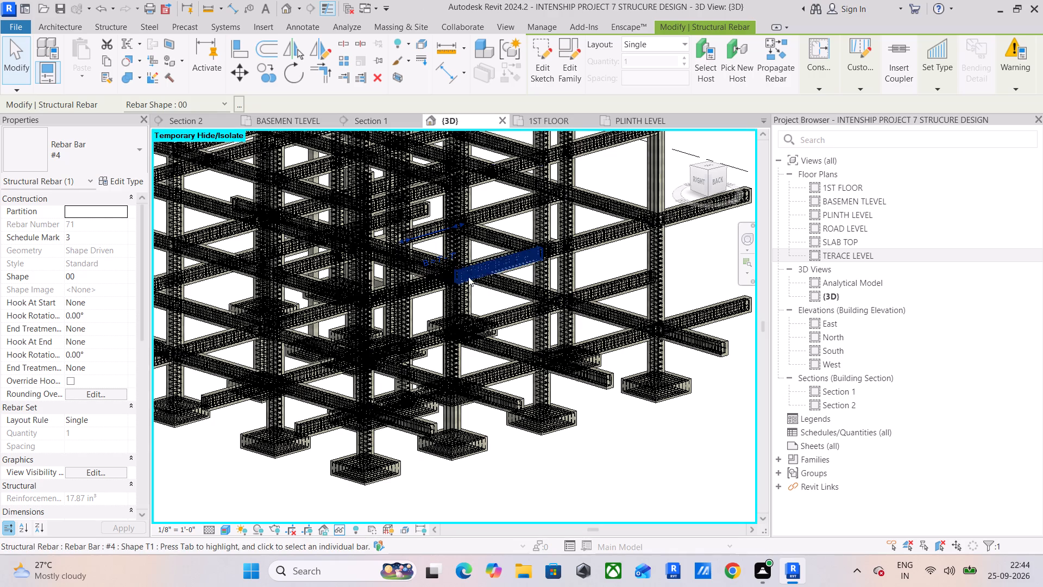
scroll(438, 272, "up", 6)
scroll(375, 213, "up", 3)
middle_click_drag(375, 213, 393, 316)
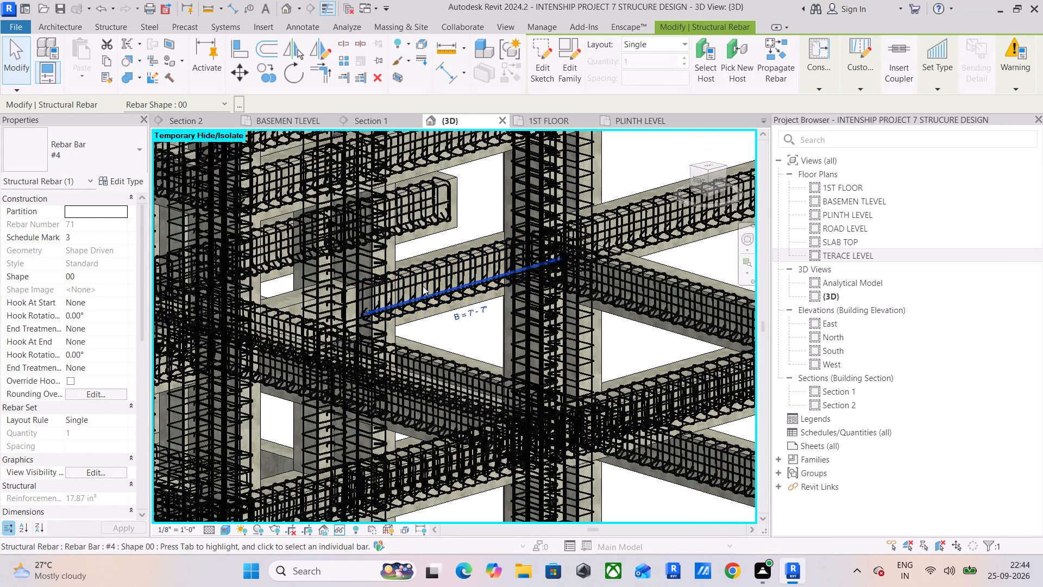
scroll(423, 286, "up", 6)
left_click(557, 120)
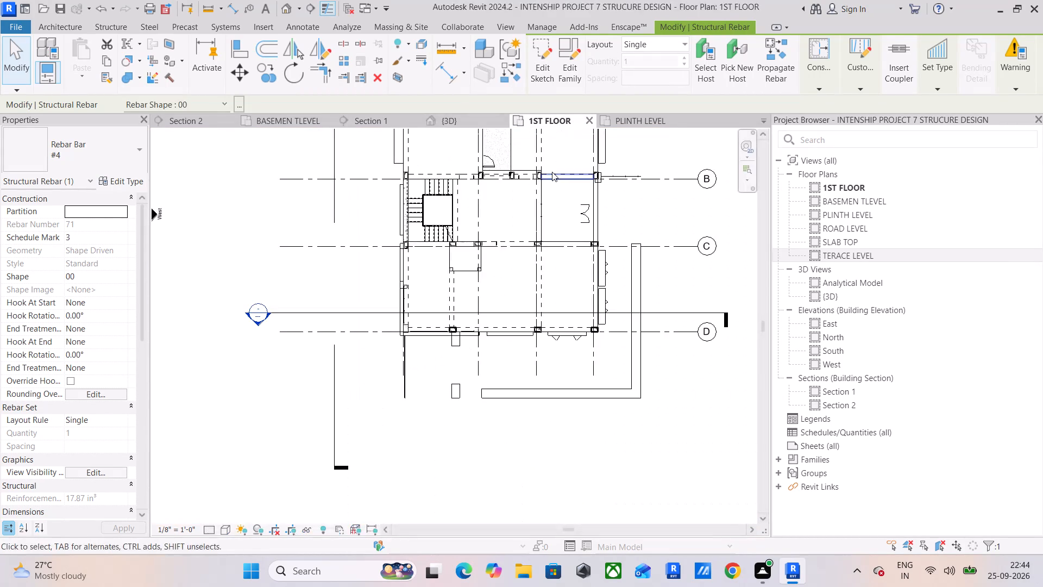
scroll(516, 247, "up", 6)
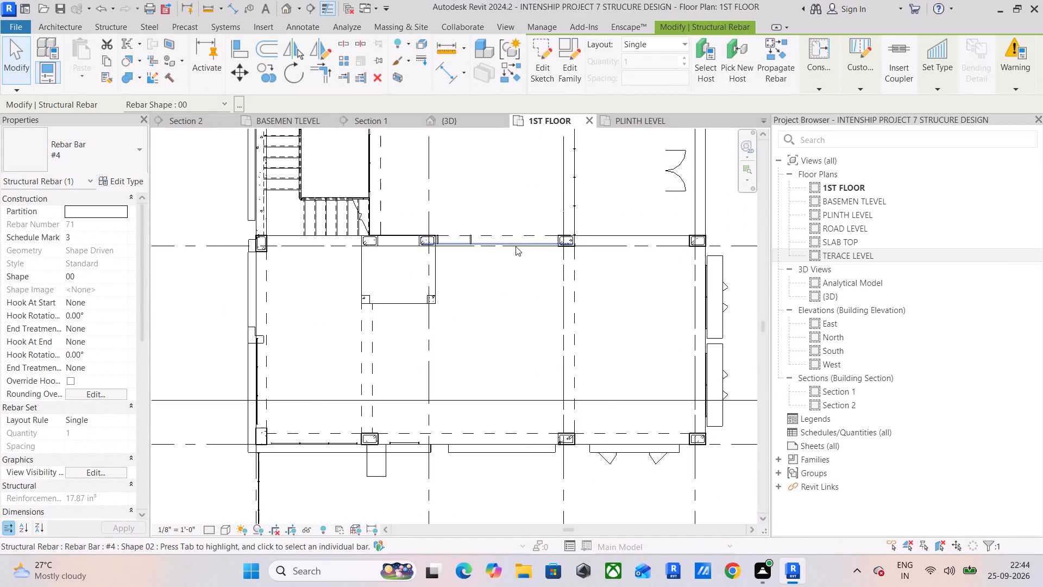
middle_click_drag(488, 328, 447, 422)
scroll(449, 361, "down", 4)
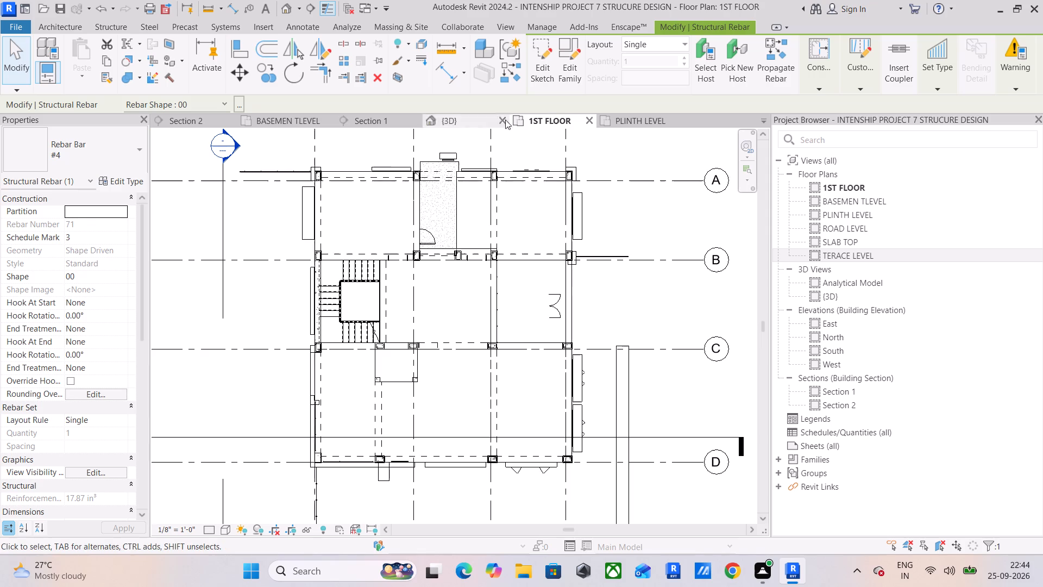
left_click(625, 118)
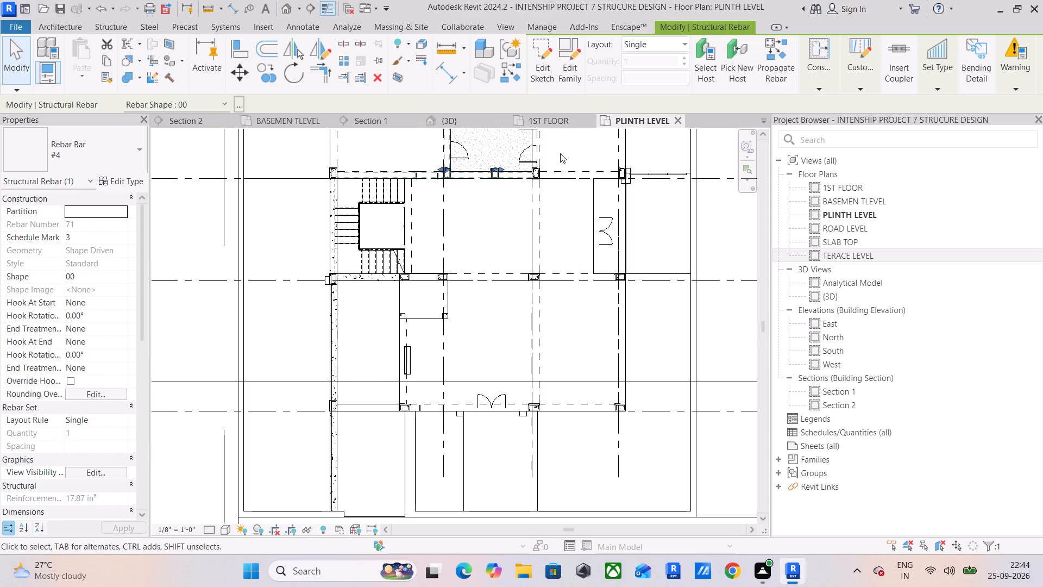
scroll(449, 174, "up", 7)
middle_click_drag(476, 213, 465, 314)
scroll(476, 259, "down", 4)
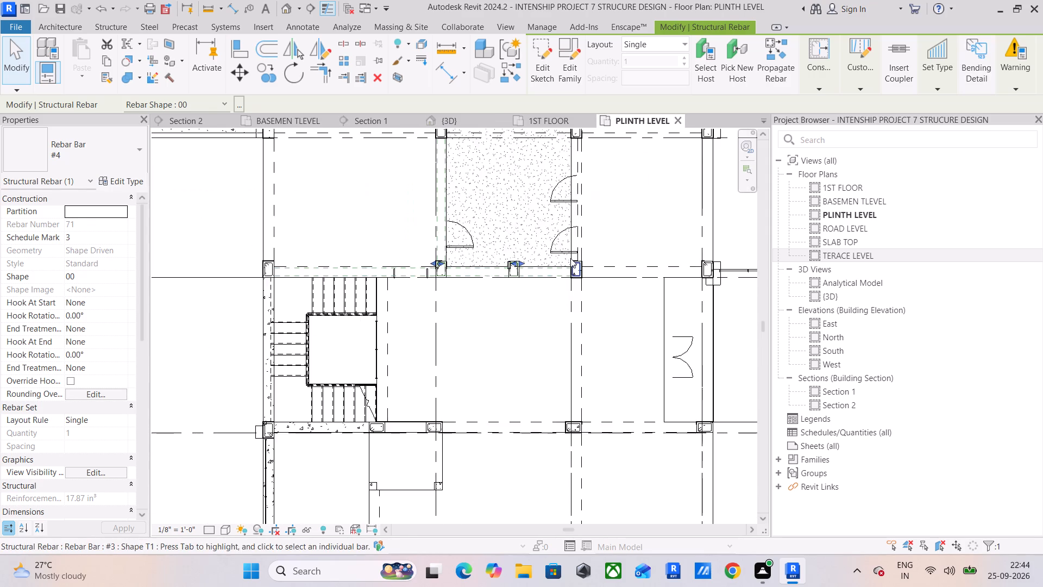
scroll(570, 258, "down", 5)
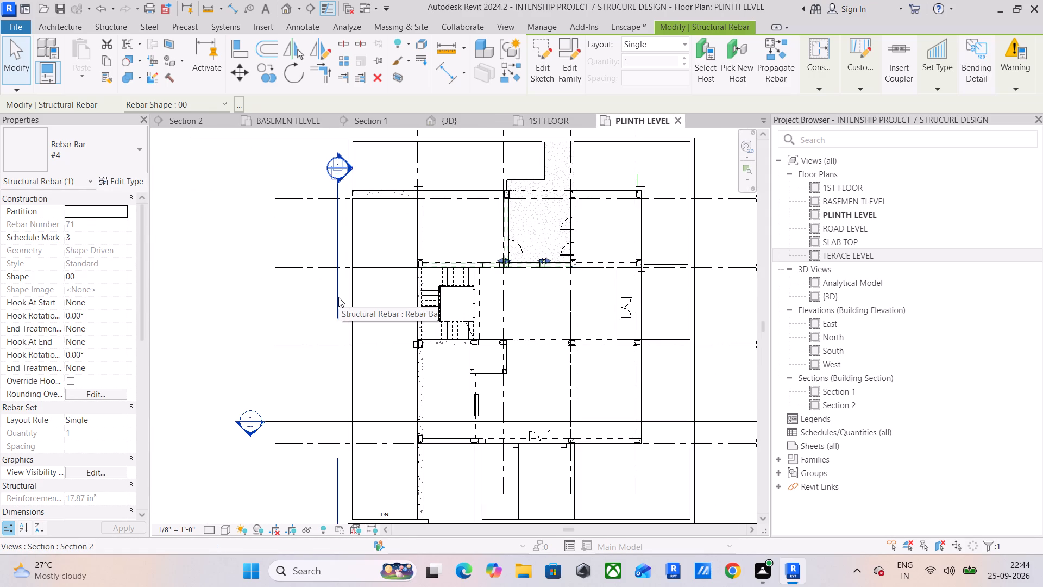
Move the Section 2 line in the PLINTH LEVEL plan past the staircase to just beside the second vertical grid line.
left_click(338, 297)
left_click_drag(338, 297, 435, 297)
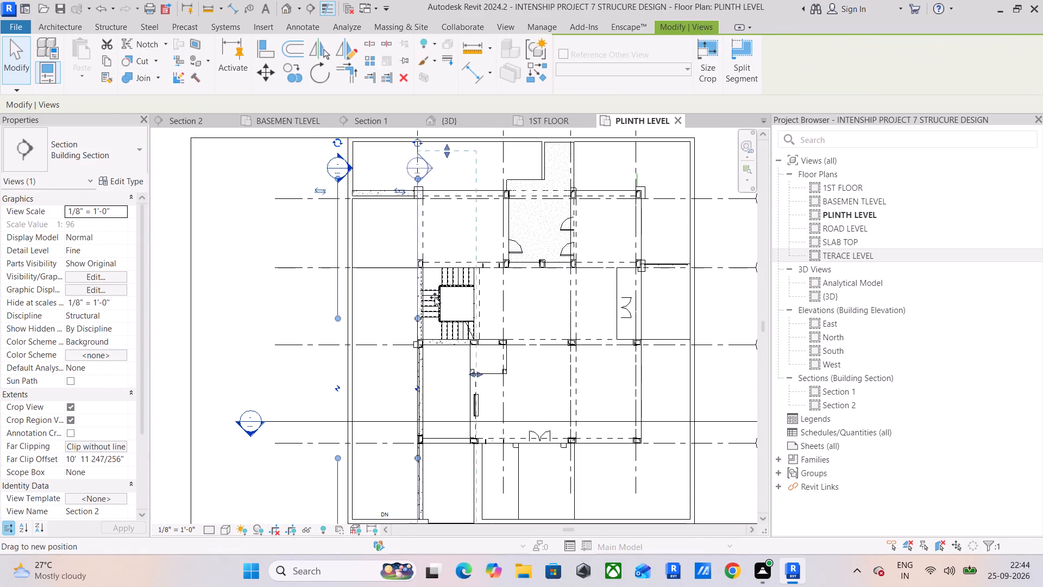
left_click_drag(435, 297, 496, 285)
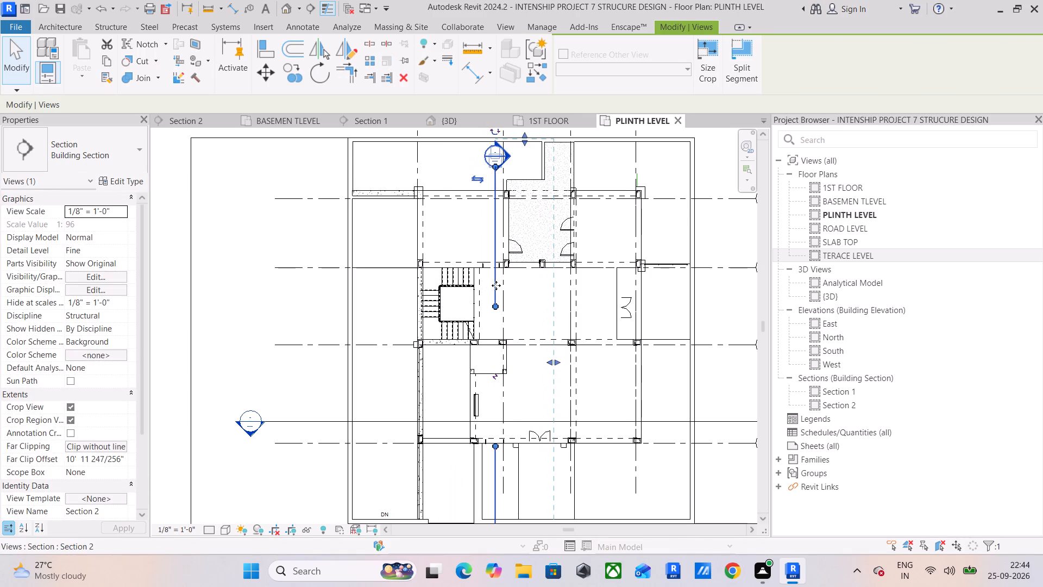
Examine the beam and column reinforcement in the relocated Section 2 for misplaced bars at the joints.
left_click(218, 122)
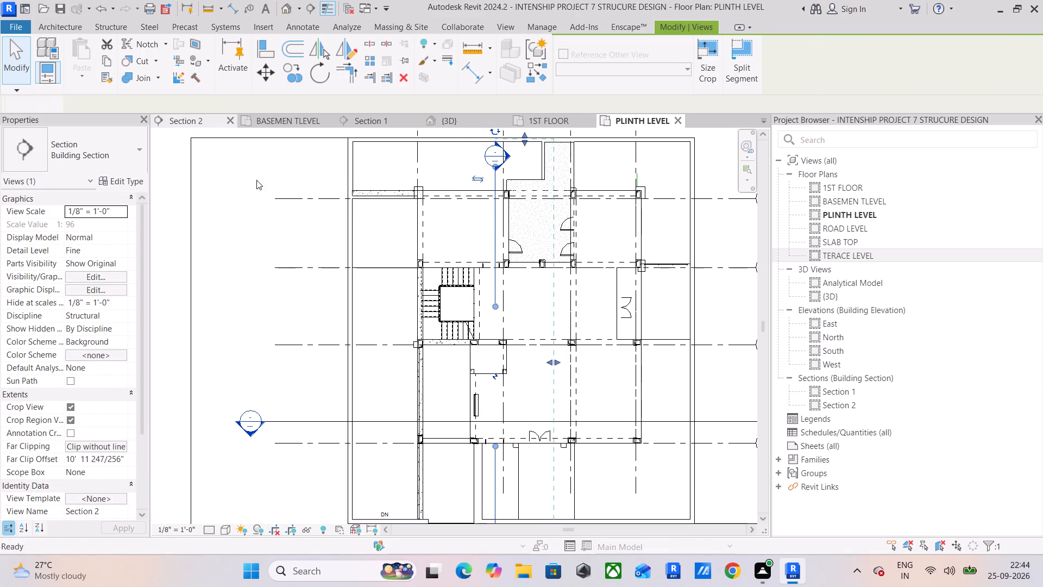
scroll(575, 280, "down", 5)
middle_click_drag(442, 312, 606, 299)
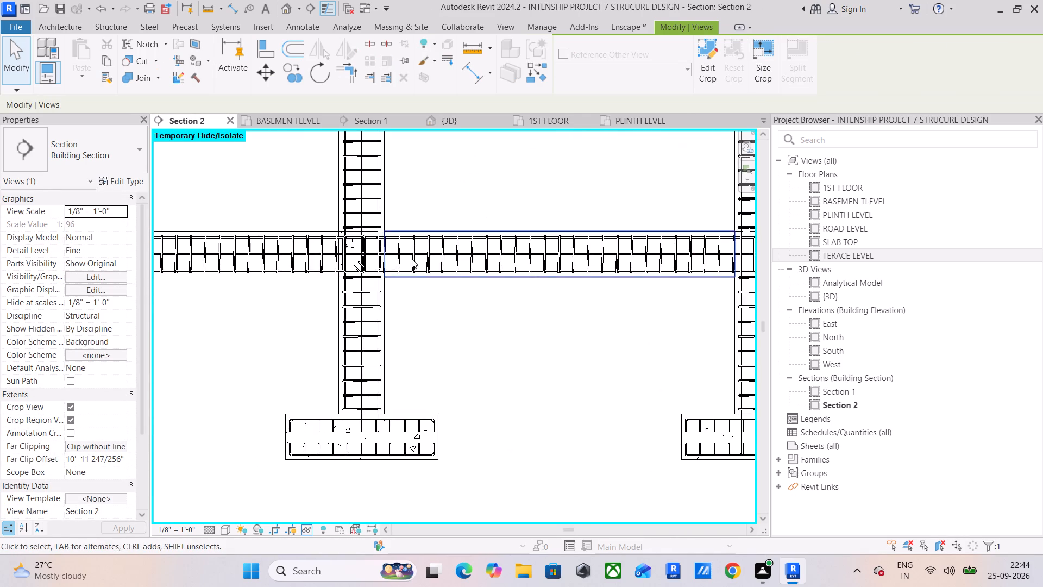
scroll(368, 254, "up", 10)
scroll(373, 253, "down", 11)
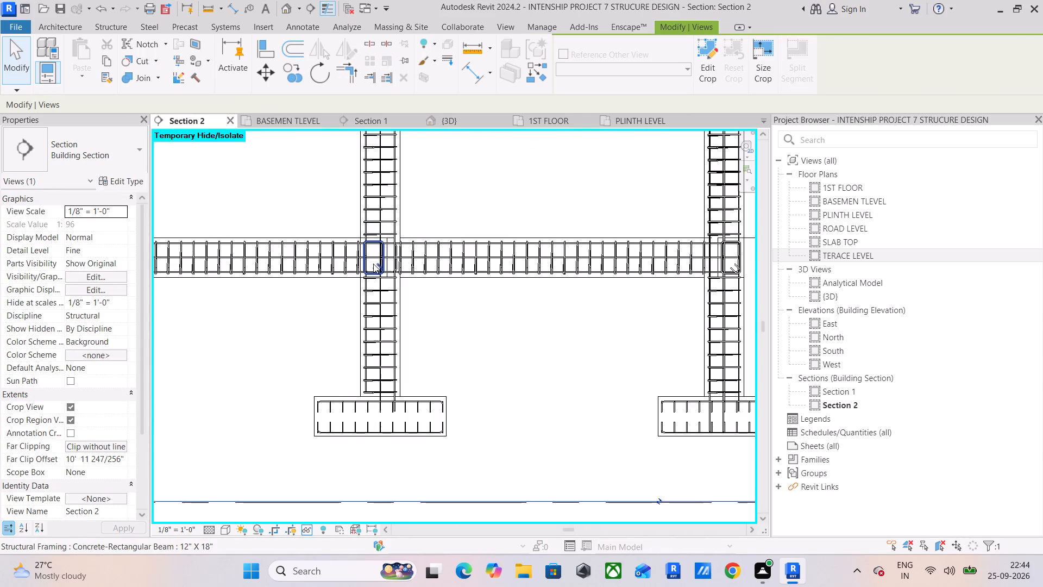
middle_click_drag(373, 264, 663, 288)
scroll(552, 285, "down", 5)
middle_click_drag(557, 292, 326, 429)
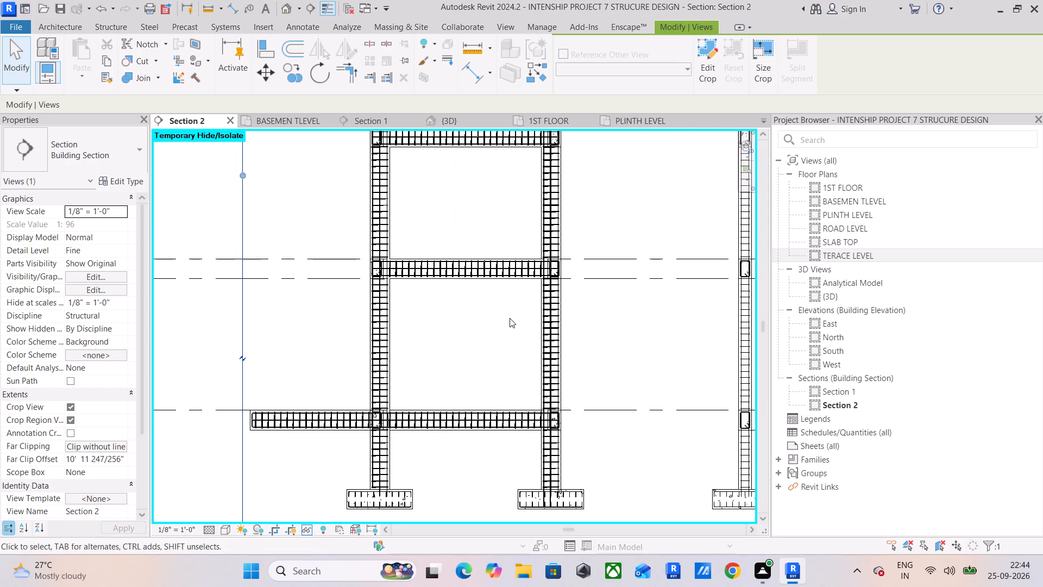
middle_click_drag(523, 283, 393, 325)
scroll(624, 306, "up", 5)
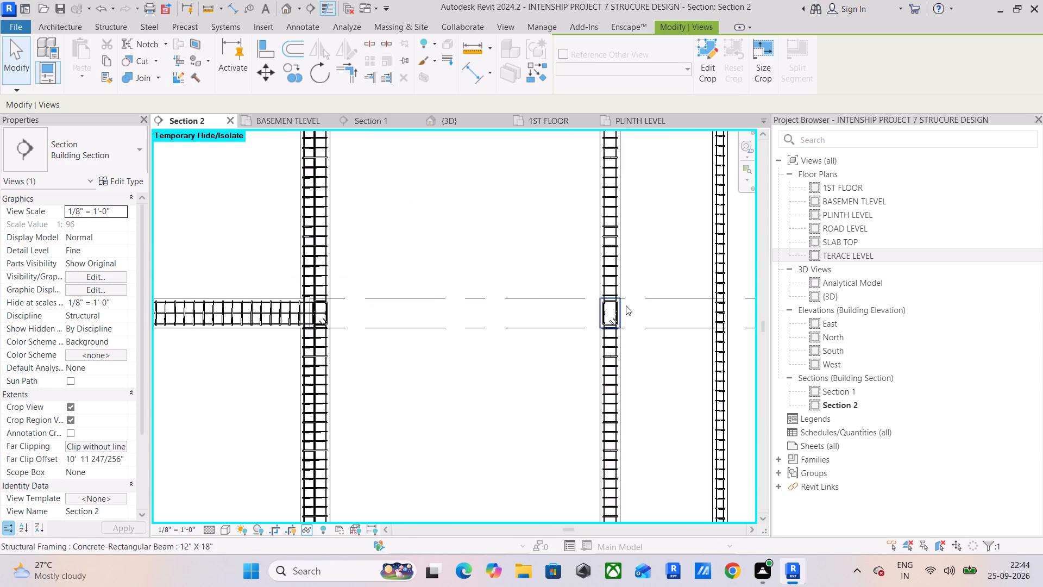
scroll(626, 305, "up", 5)
scroll(595, 324, "down", 6)
Use Align to bring the stray #4 middle bar outside the stirrup in line with the stirrup's near-side middle bar.
scroll(241, 323, "up", 4)
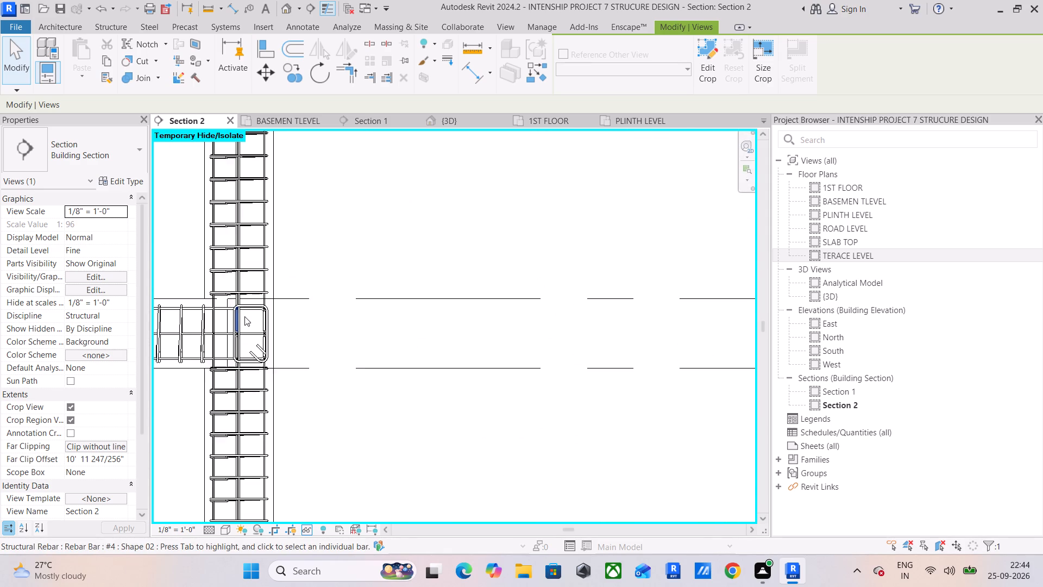
scroll(244, 316, "up", 6)
scroll(212, 346, "up", 1)
middle_click_drag(215, 346, 346, 314)
scroll(345, 316, "up", 4)
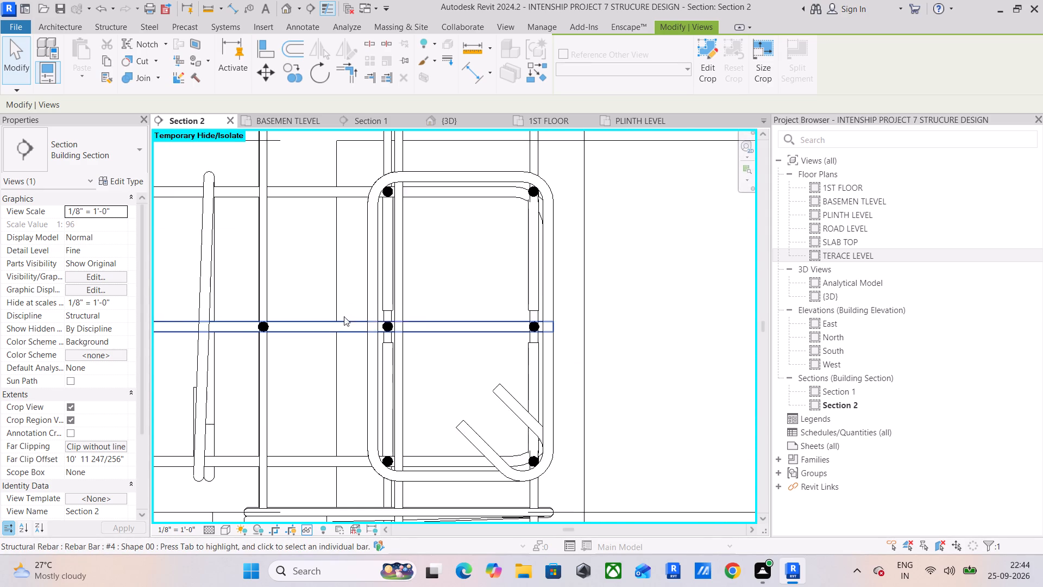
scroll(344, 316, "up", 5)
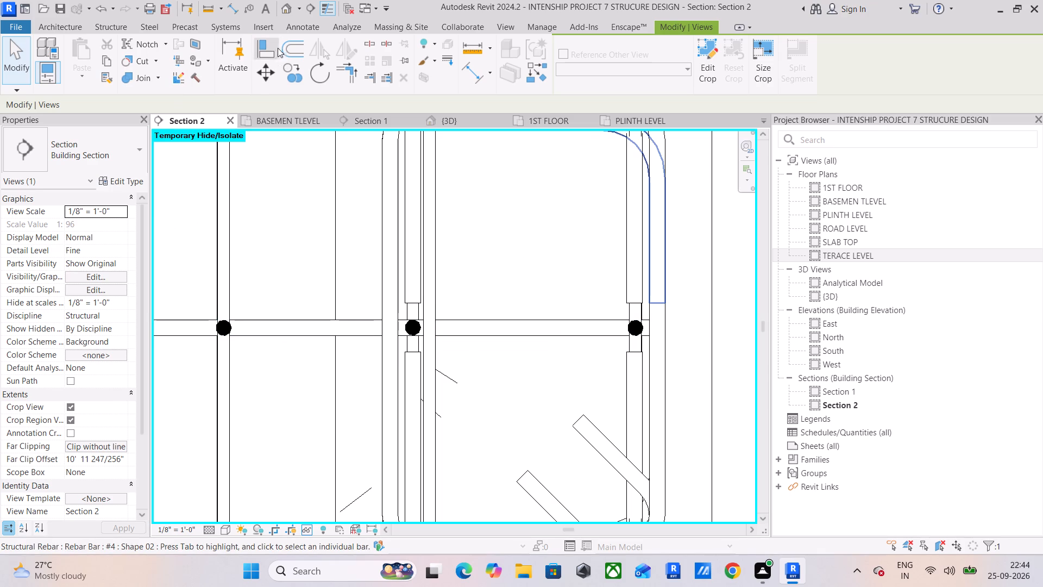
left_click(266, 51)
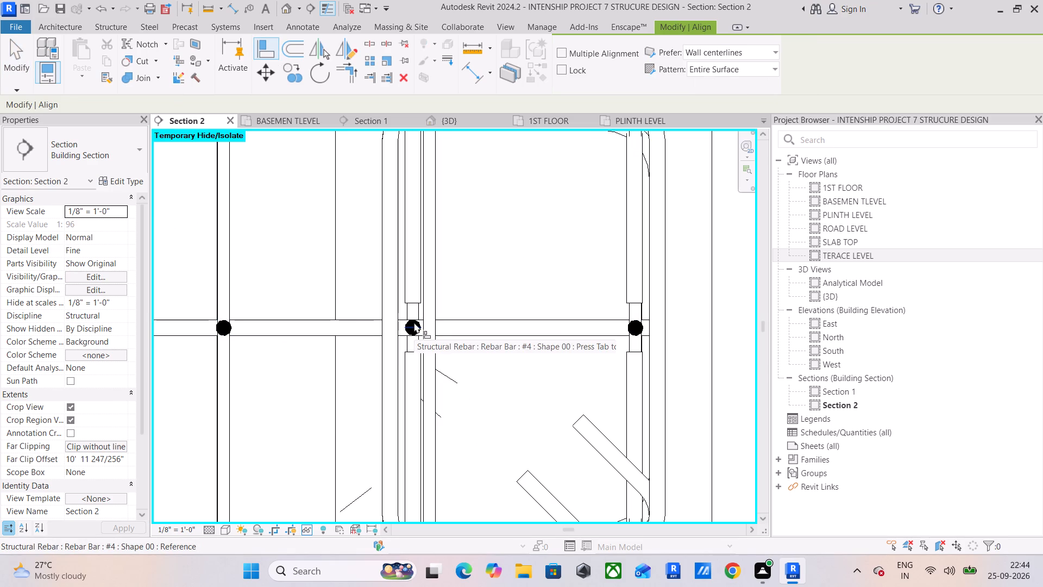
scroll(414, 322, "up", 5)
left_click(413, 326)
middle_click_drag(295, 384, 602, 385)
left_click(338, 329)
scroll(353, 365, "down", 4)
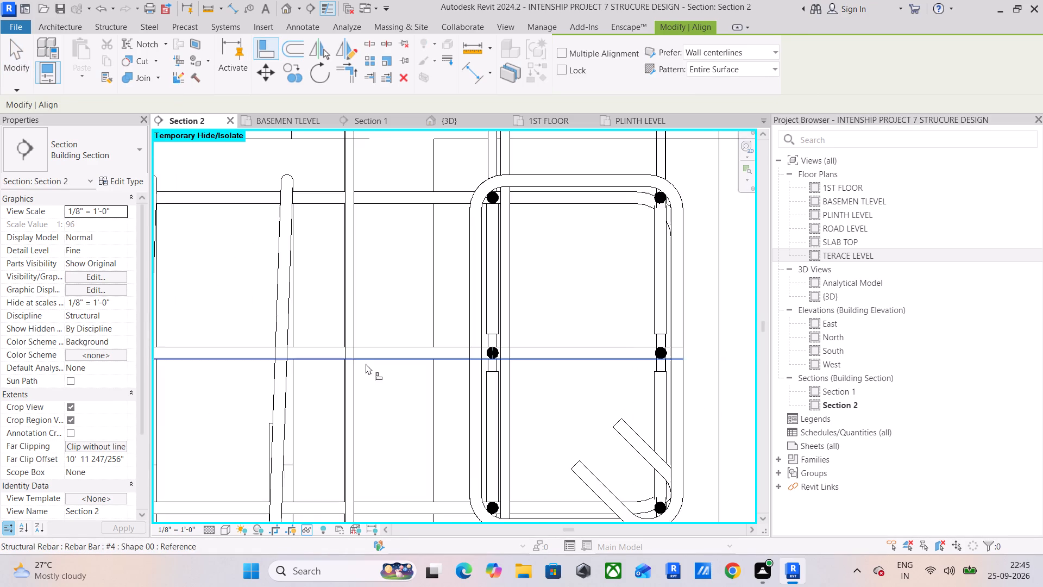
Change the six #3 longitudinal bars of the cross-cut beam at the opposite column joint in Section 2 to #4.
scroll(366, 364, "down", 13)
middle_click_drag(326, 360, 571, 353)
scroll(418, 364, "down", 5)
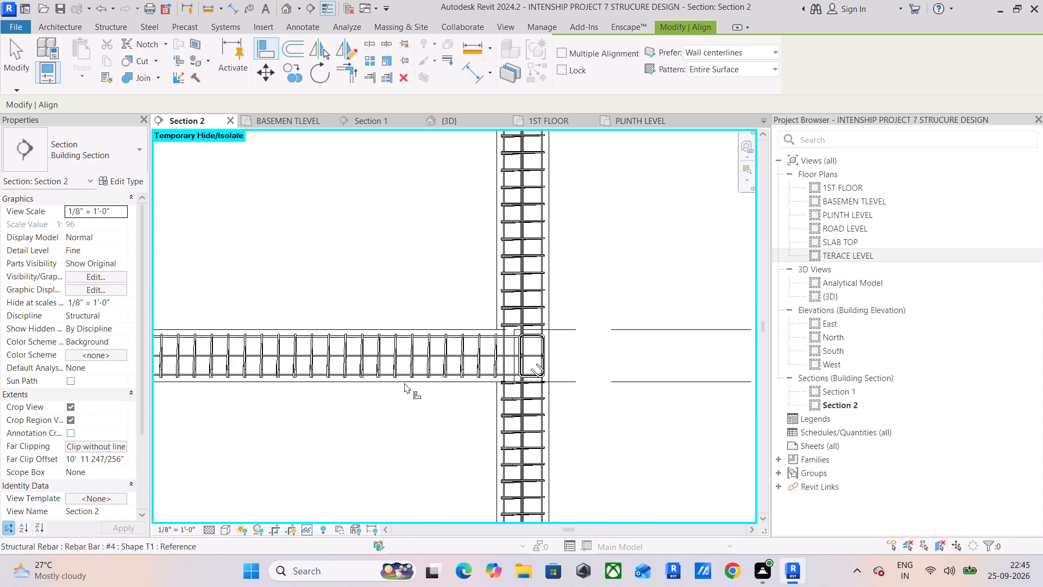
scroll(334, 366, "down", 5)
middle_click_drag(353, 376, 500, 361)
scroll(338, 334, "up", 10)
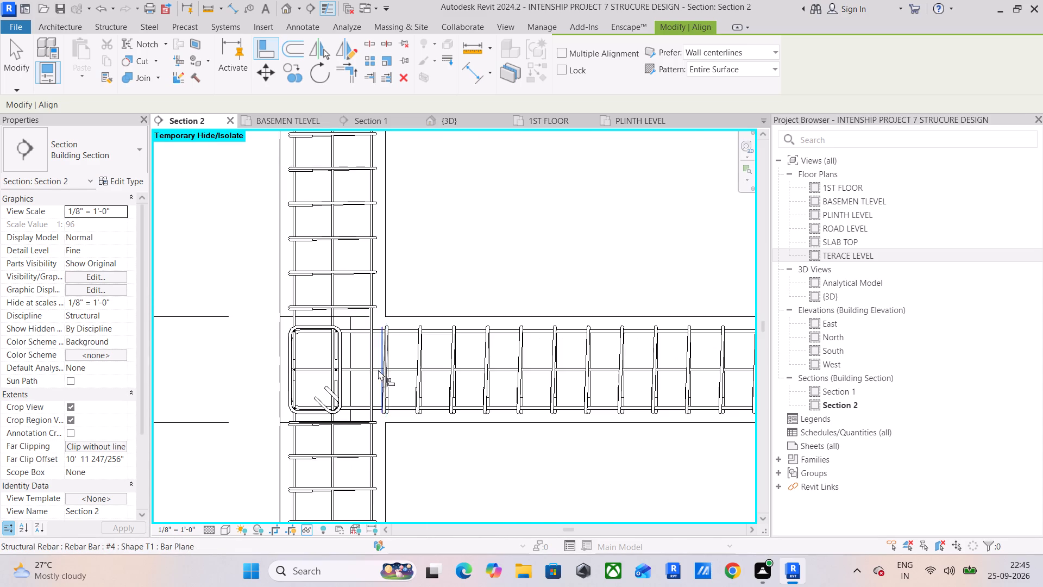
scroll(313, 391, "down", 6)
scroll(317, 381, "up", 18)
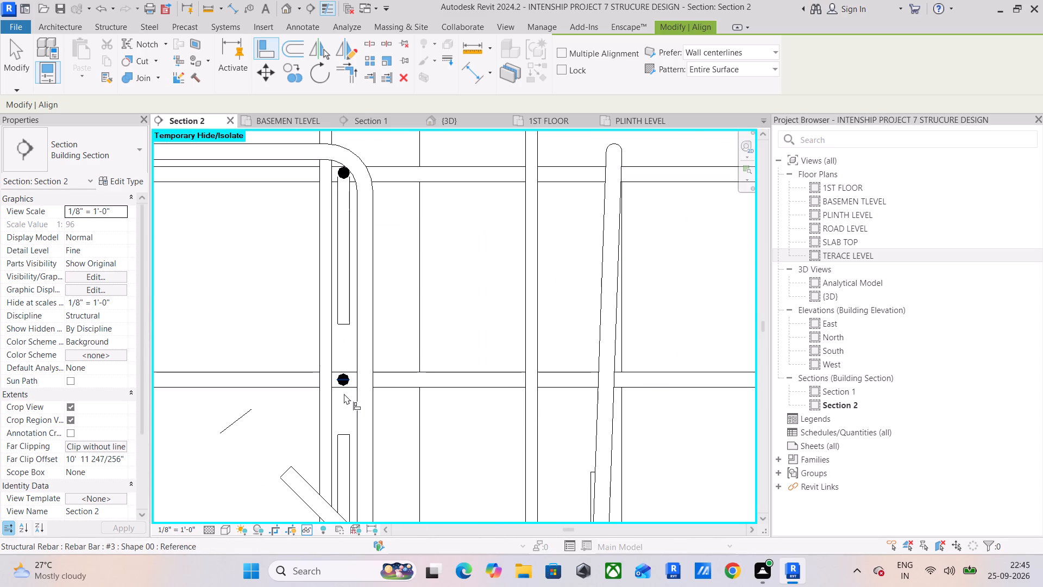
key("Escape")
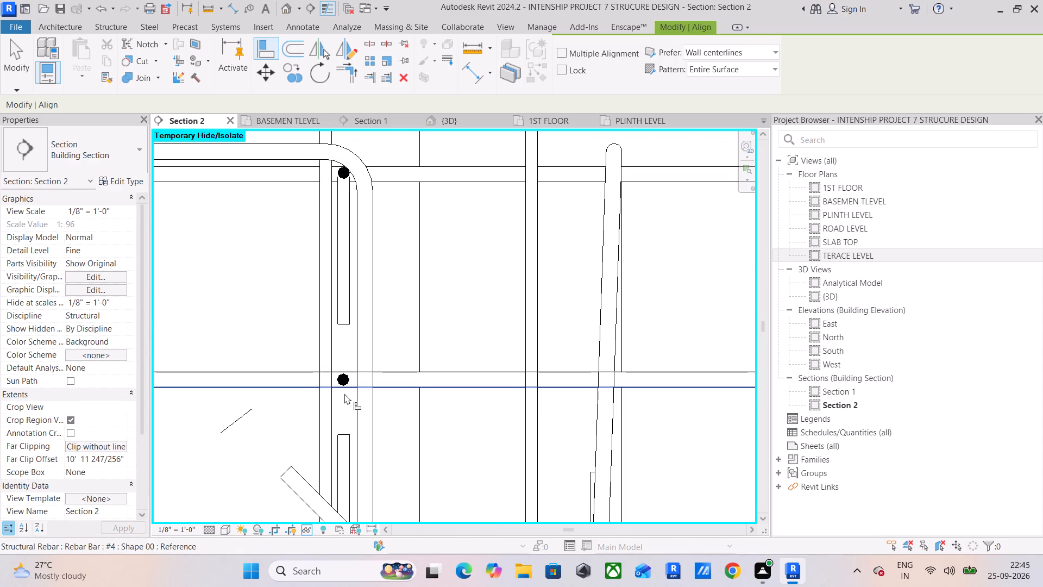
key("Escape")
key("Escape")
left_click(343, 379)
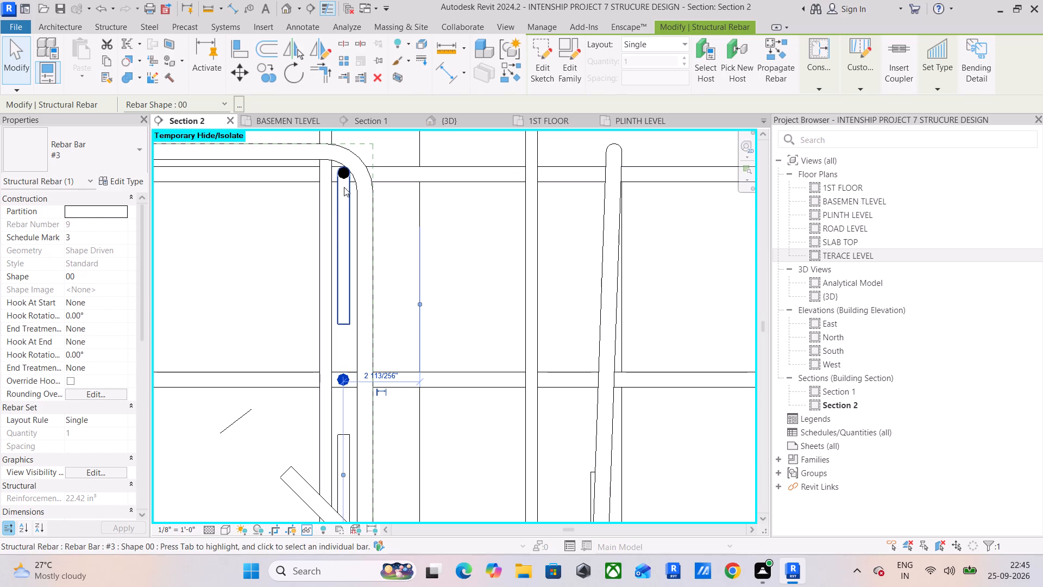
left_click(341, 174, "ctrl")
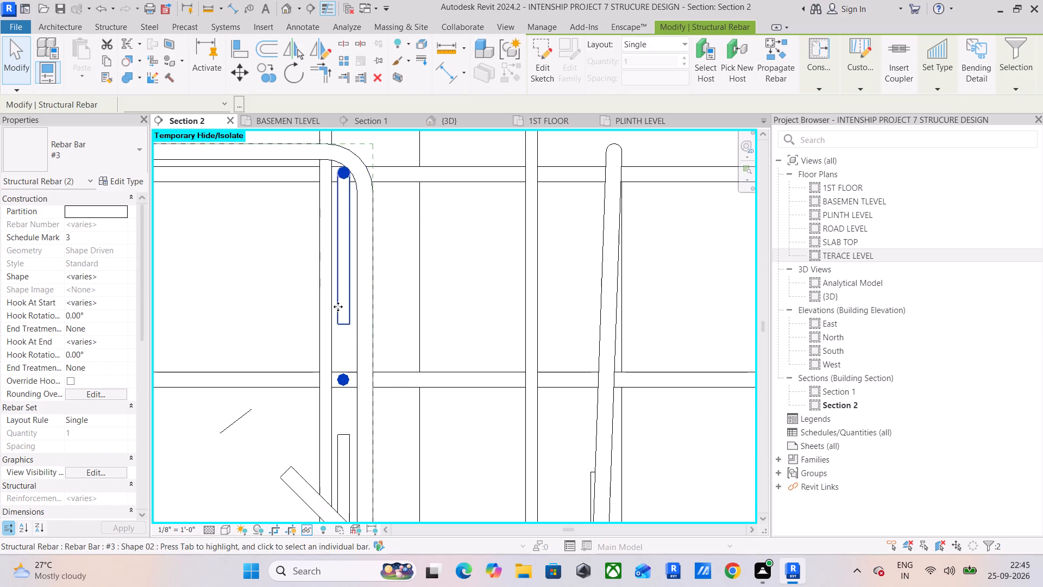
middle_click_drag(326, 318, 542, 301)
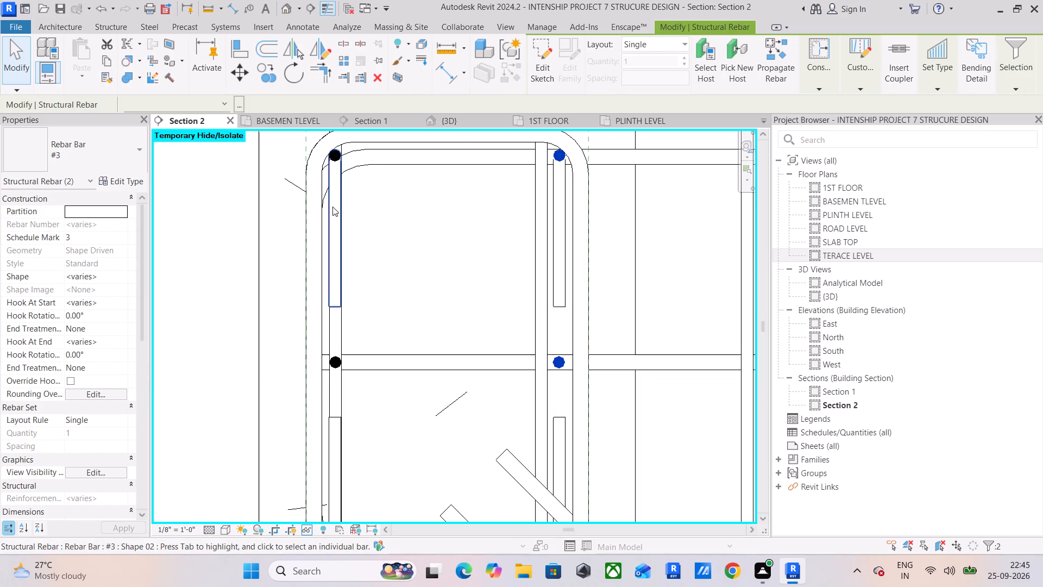
left_click(334, 155, "ctrl")
left_click(336, 365, "ctrl")
middle_click_drag(357, 397, 365, 182)
left_click(339, 352, "ctrl")
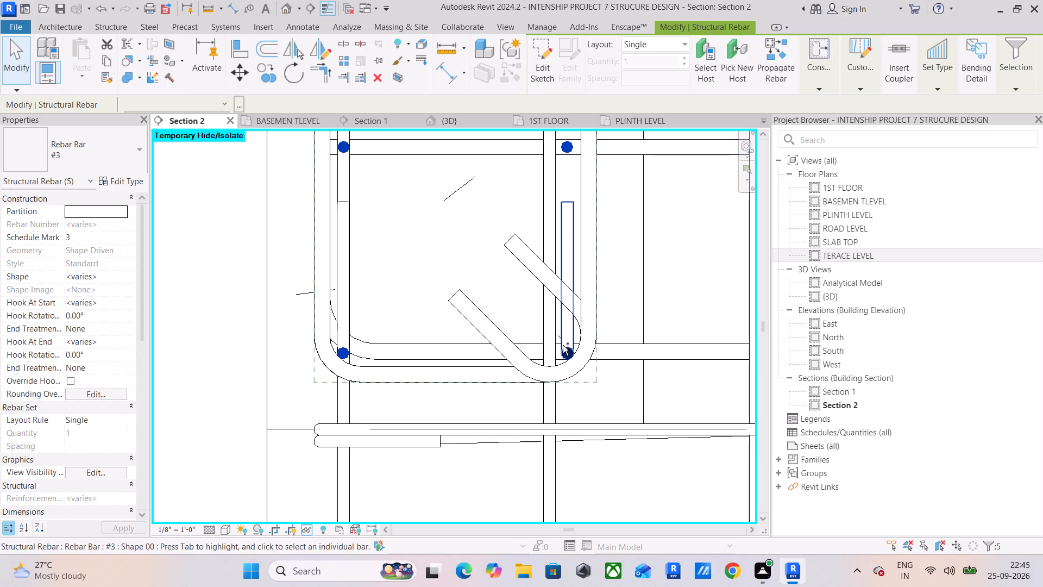
left_click(564, 350, "ctrl")
left_click(116, 164)
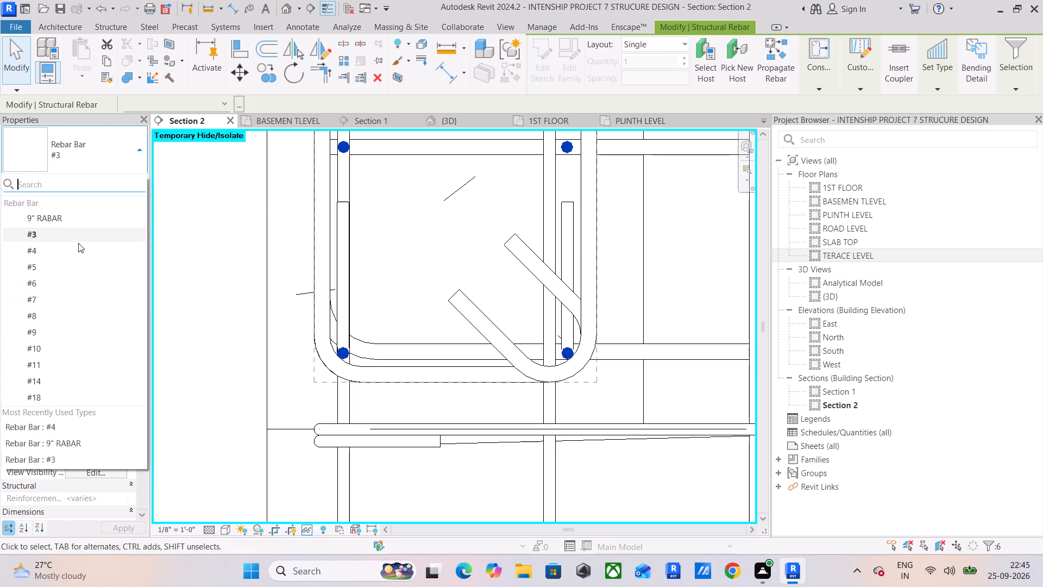
left_click(74, 253)
Check the bar sizes and positions inside the stirrups of the remaining cross-cut beams along Section 2.
scroll(494, 299, "down", 6)
middle_click_drag(583, 298, 29, 330)
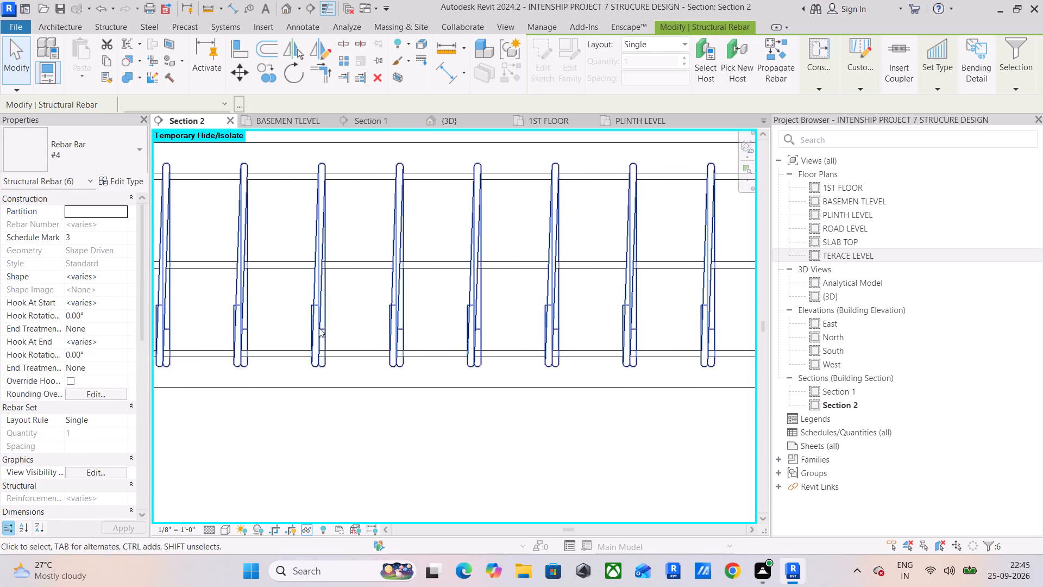
scroll(319, 328, "down", 6)
middle_click_drag(415, 321, 111, 329)
scroll(341, 322, "down", 5)
middle_click_drag(420, 331, 203, 341)
scroll(336, 309, "up", 2)
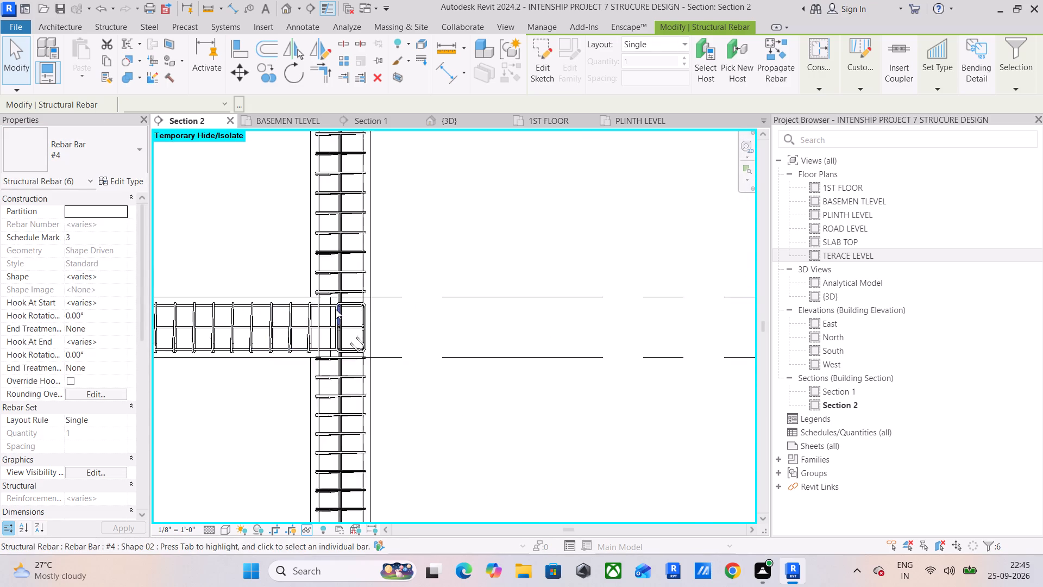
scroll(336, 309, "up", 12)
left_click(363, 313)
left_click(321, 349)
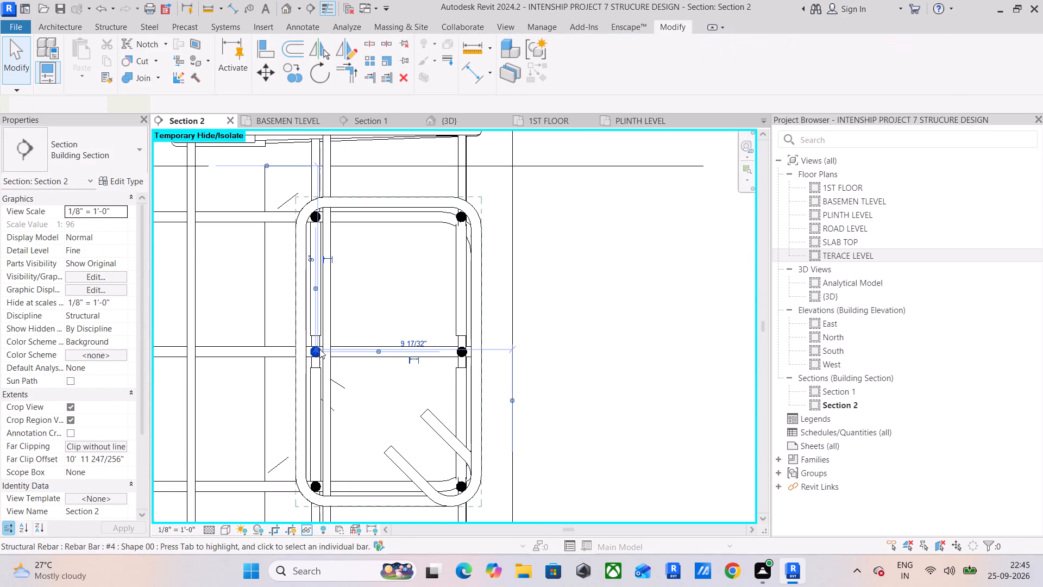
scroll(401, 293, "down", 5)
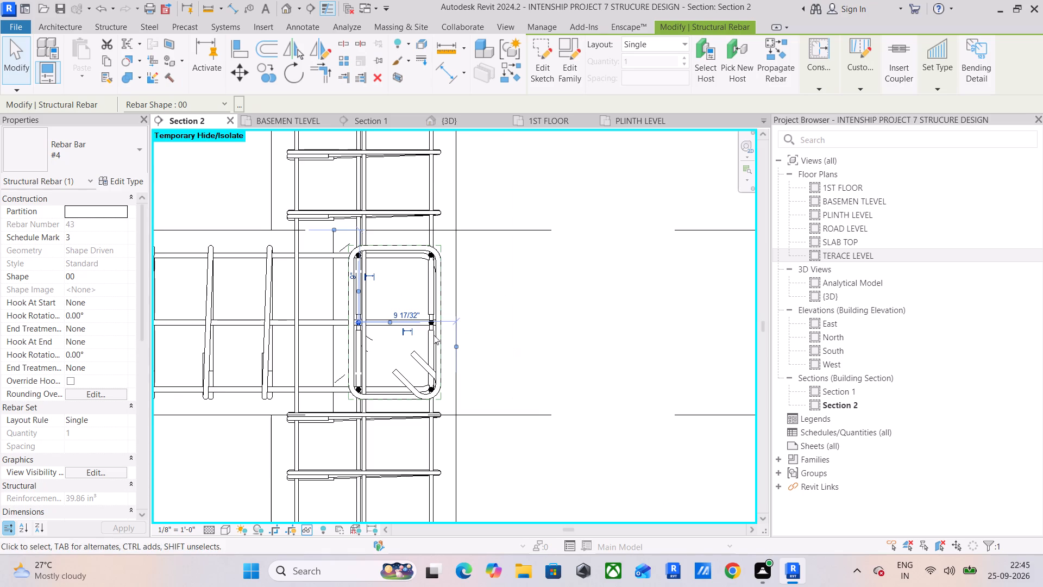
scroll(433, 323, "up", 9)
left_click(424, 335)
left_click(526, 284)
scroll(526, 284, "down", 3)
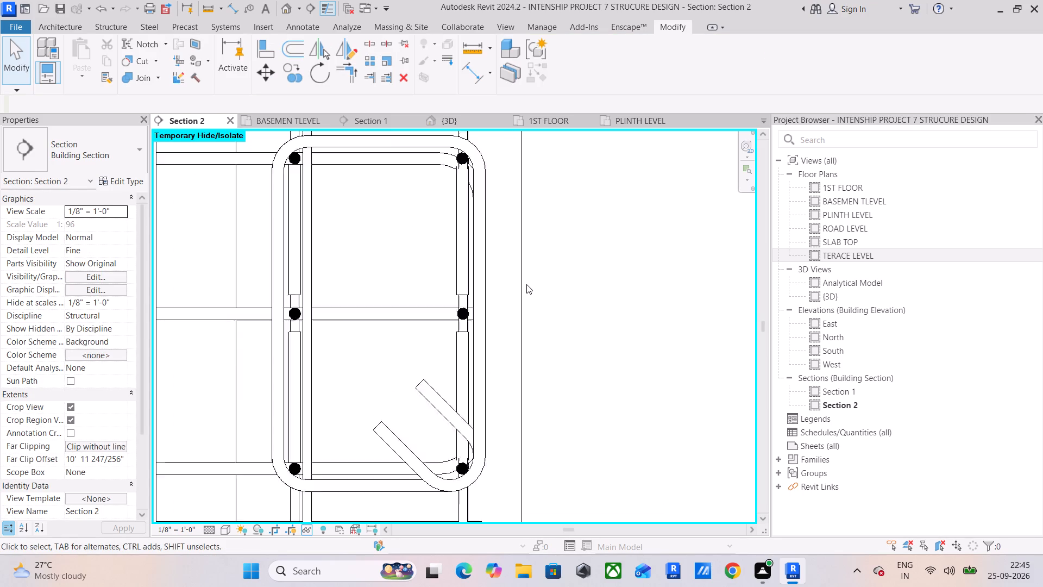
scroll(526, 284, "down", 10)
middle_click_drag(533, 298, 509, 243)
scroll(514, 299, "down", 12)
middle_click_drag(549, 326, 271, 355)
scroll(462, 349, "up", 18)
left_click(496, 329)
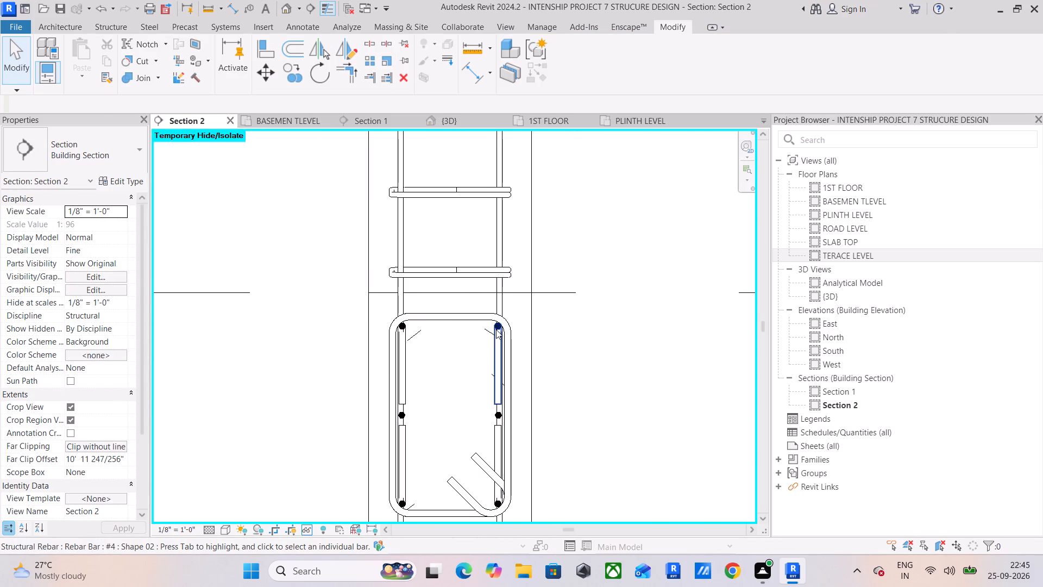
left_click(606, 396)
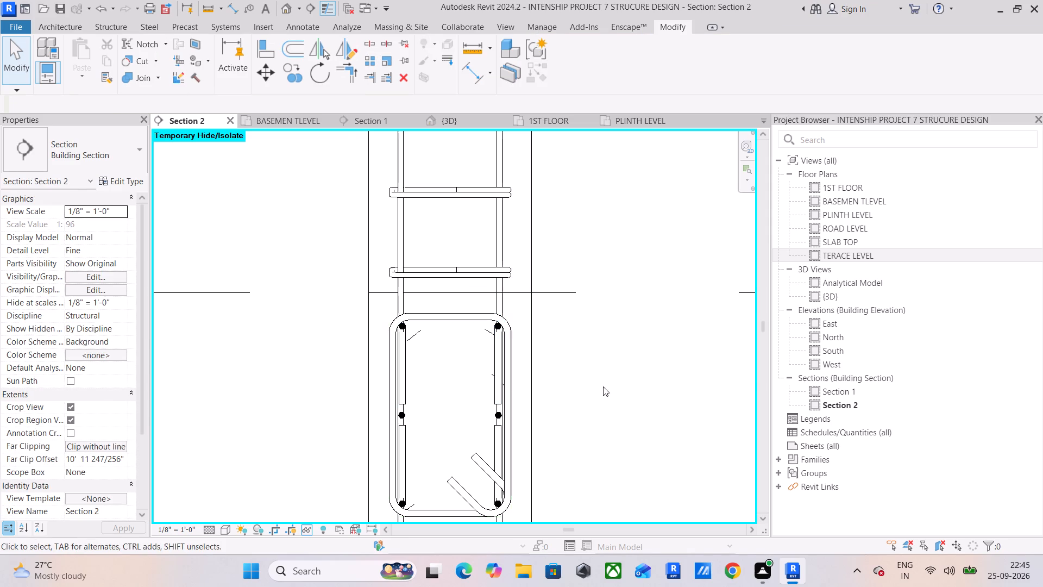
middle_click_drag(581, 377, 455, 279)
left_click(369, 317)
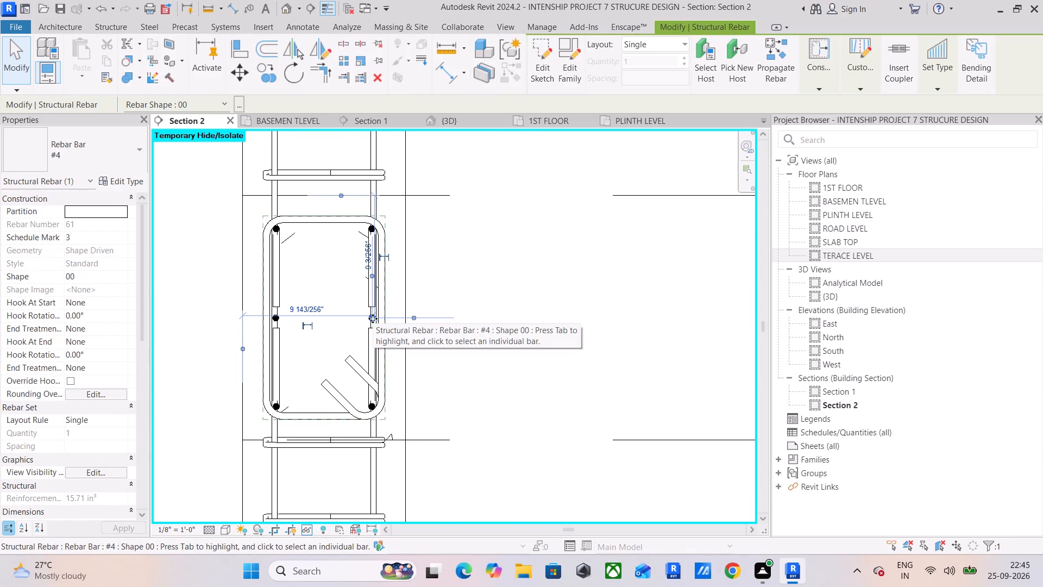
left_click(507, 325)
scroll(507, 325, "down", 11)
middle_click_drag(507, 325, 184, 321)
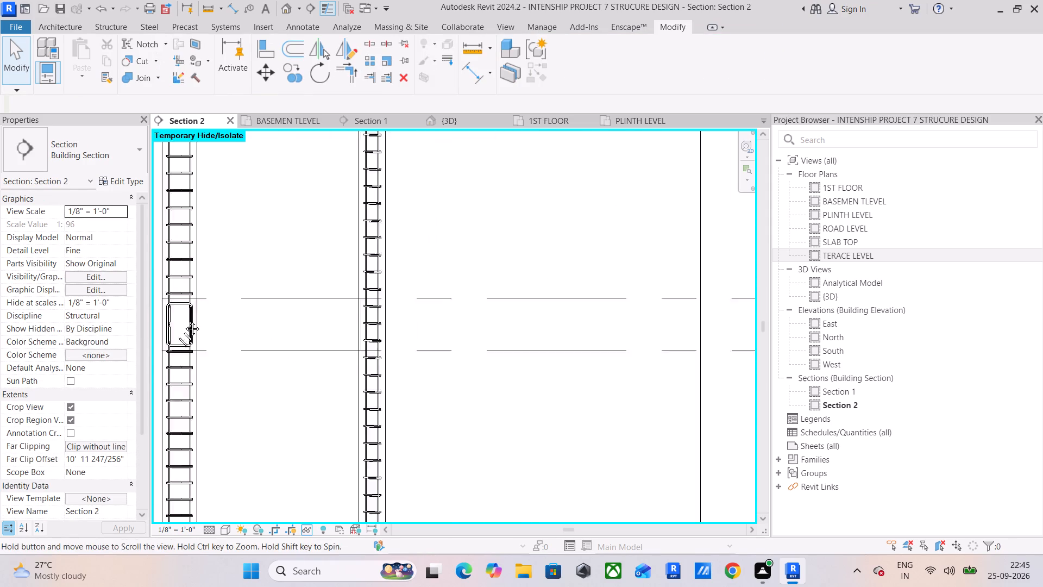
middle_click_drag(184, 321, 181, 321)
scroll(397, 316, "down", 9)
scroll(525, 319, "up", 15)
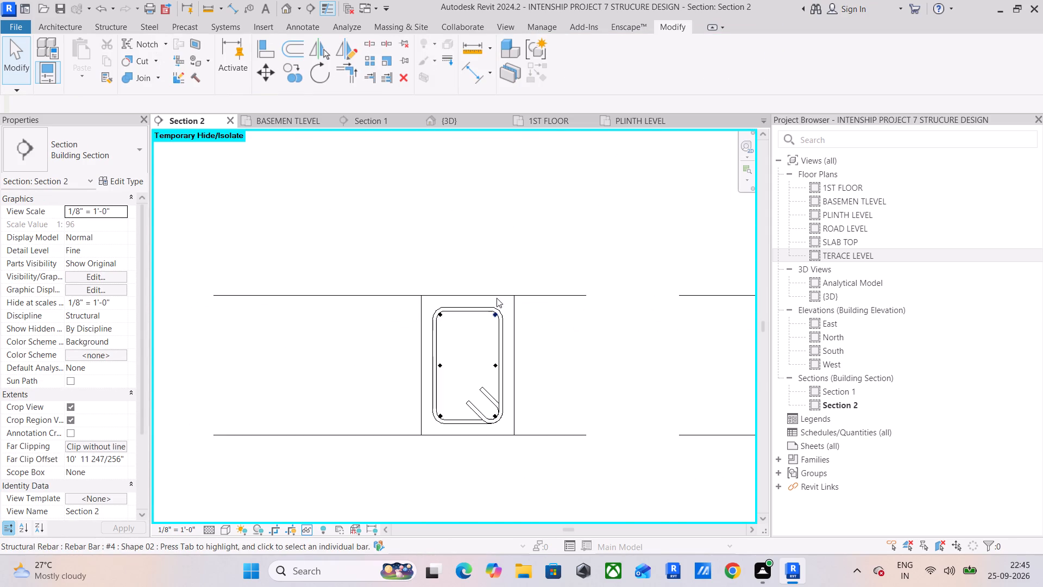
scroll(497, 298, "up", 7)
left_click(505, 430)
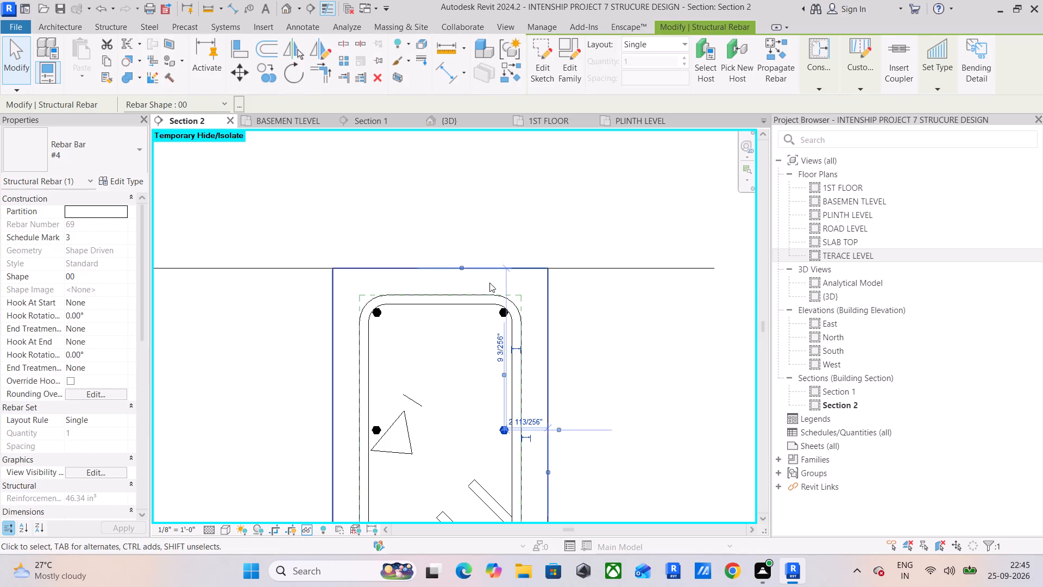
left_click(518, 213)
scroll(519, 259, "down", 18)
scroll(519, 299, "down", 4)
scroll(524, 353, "down", 5)
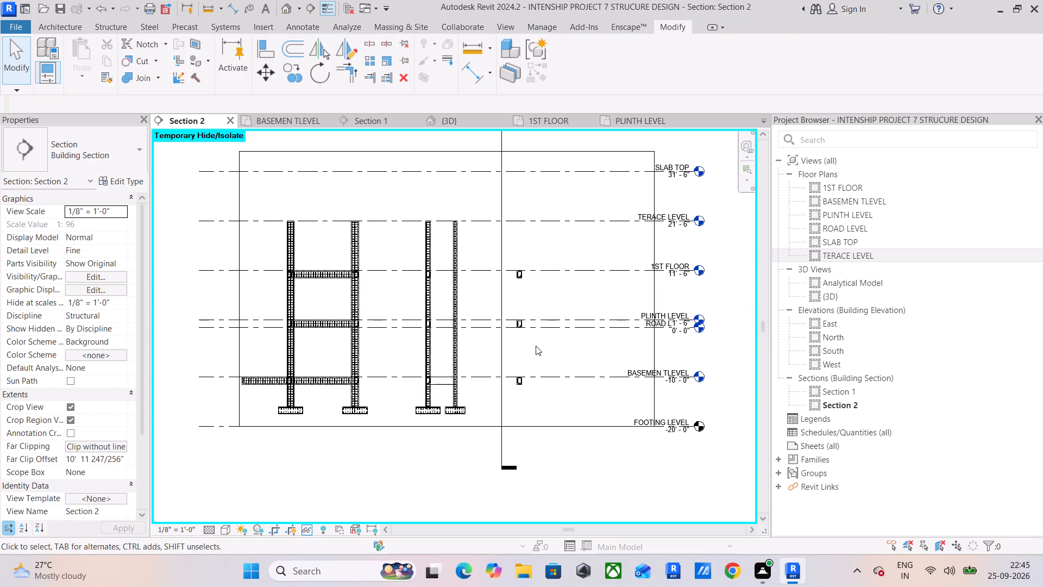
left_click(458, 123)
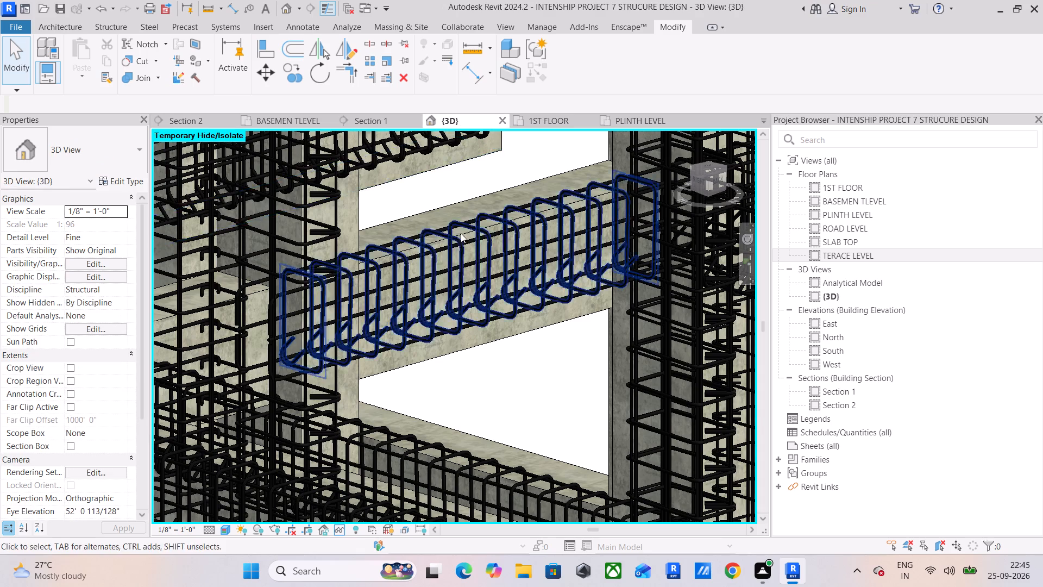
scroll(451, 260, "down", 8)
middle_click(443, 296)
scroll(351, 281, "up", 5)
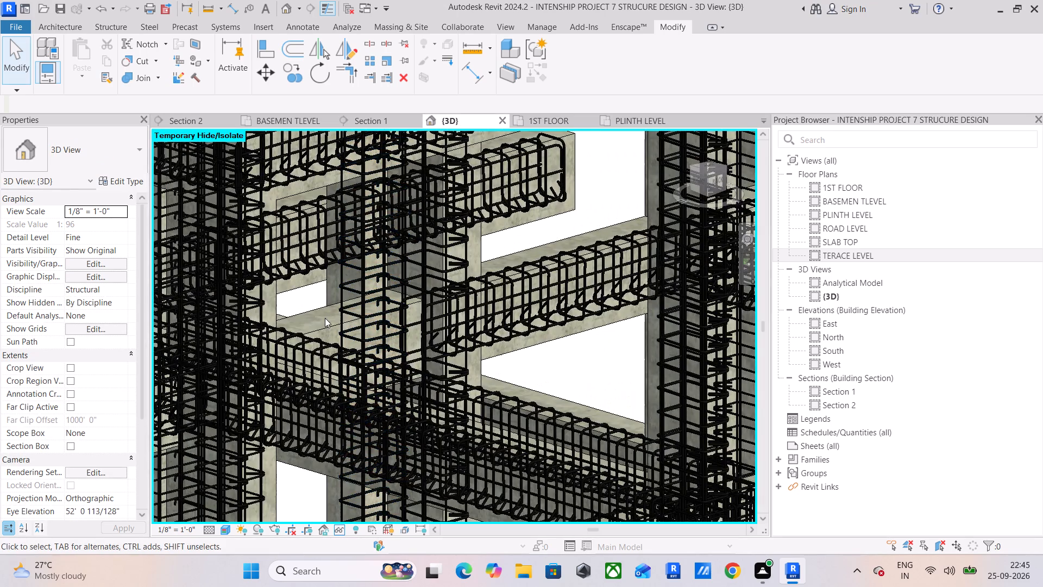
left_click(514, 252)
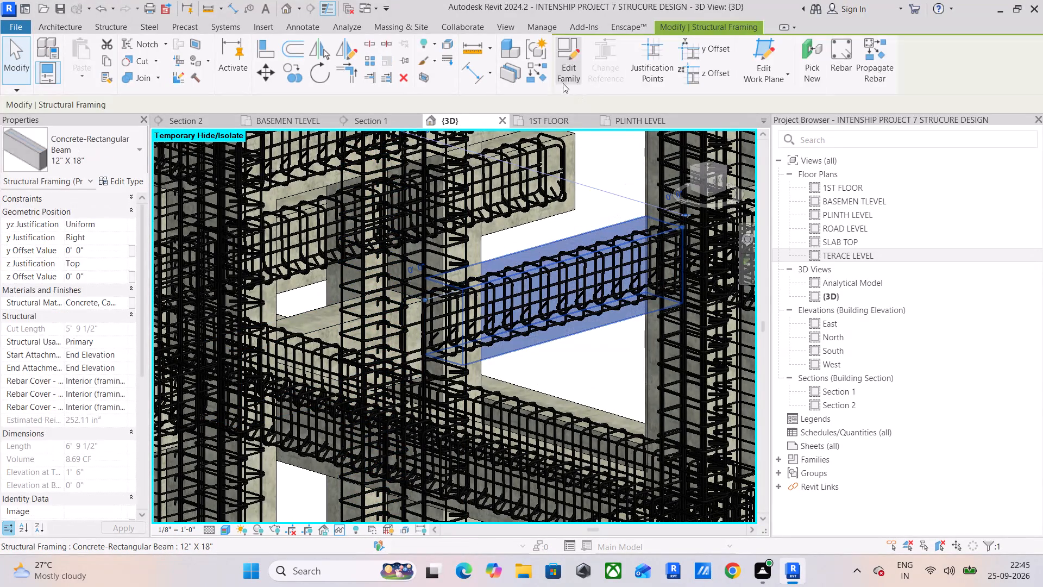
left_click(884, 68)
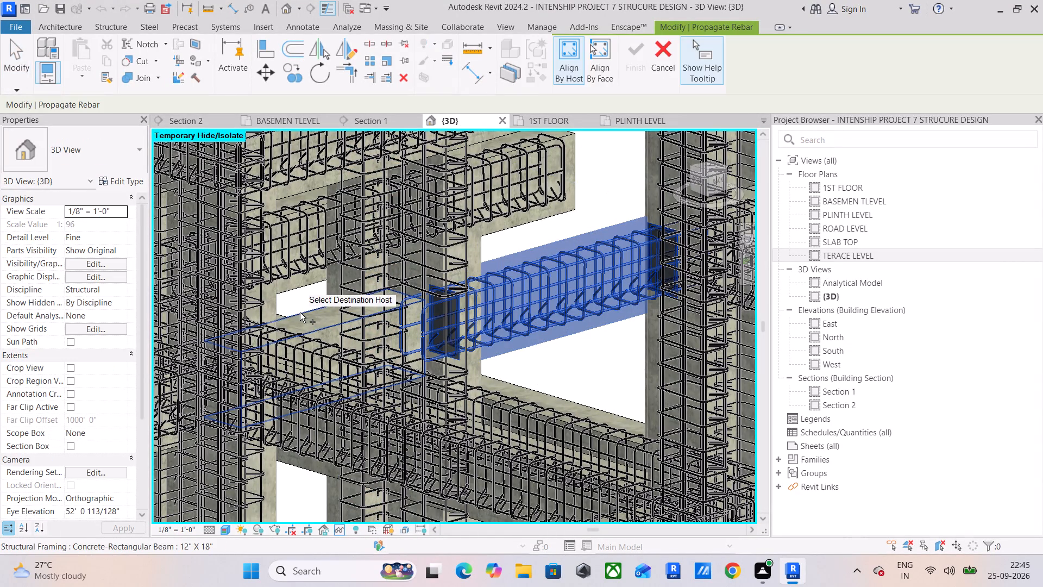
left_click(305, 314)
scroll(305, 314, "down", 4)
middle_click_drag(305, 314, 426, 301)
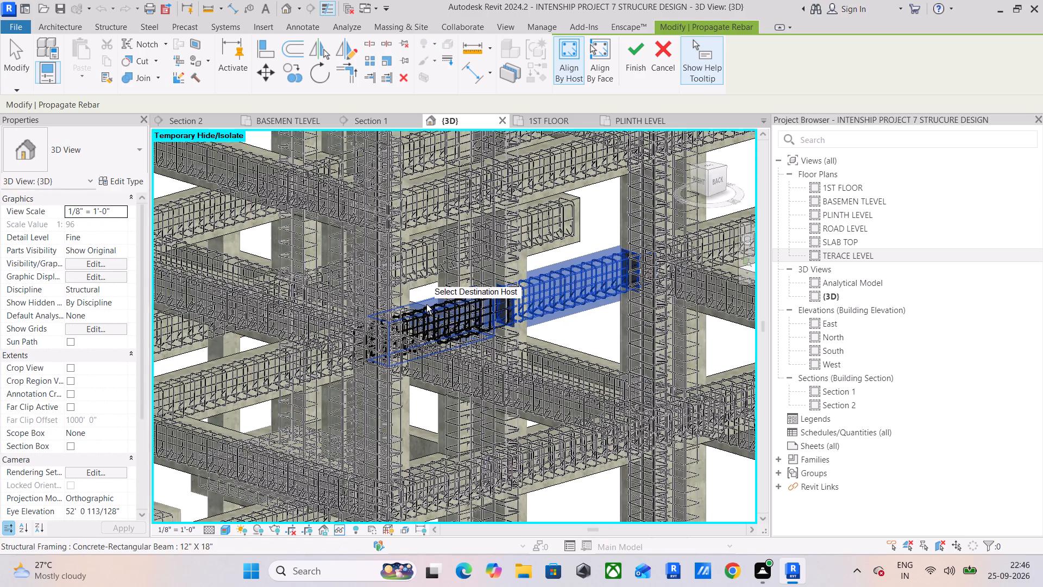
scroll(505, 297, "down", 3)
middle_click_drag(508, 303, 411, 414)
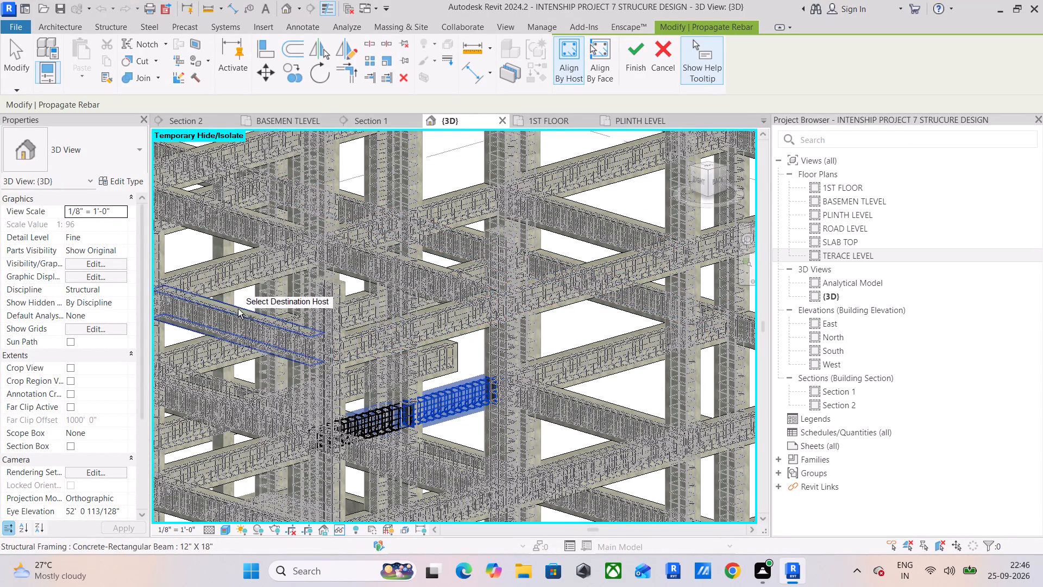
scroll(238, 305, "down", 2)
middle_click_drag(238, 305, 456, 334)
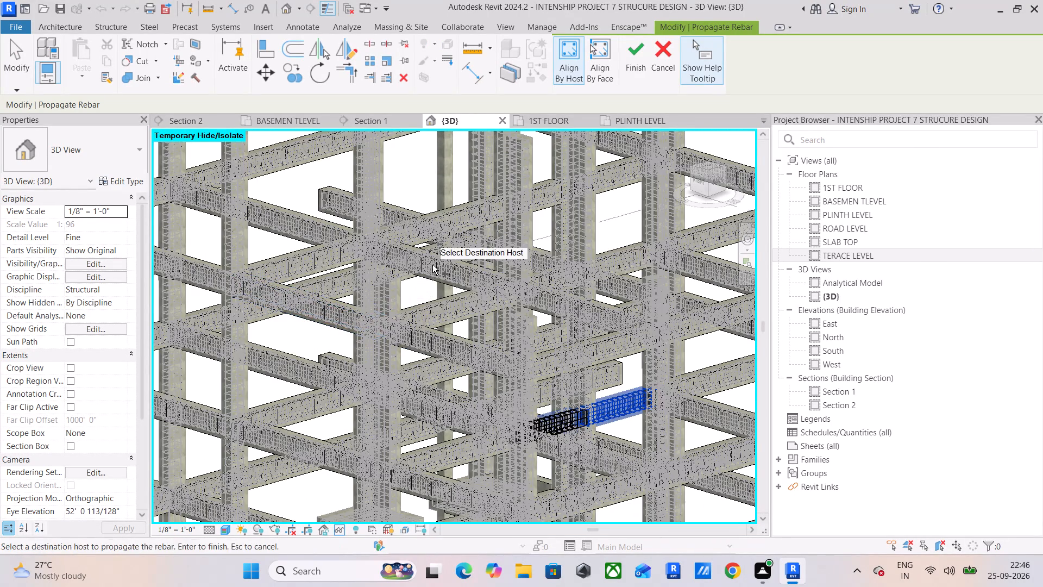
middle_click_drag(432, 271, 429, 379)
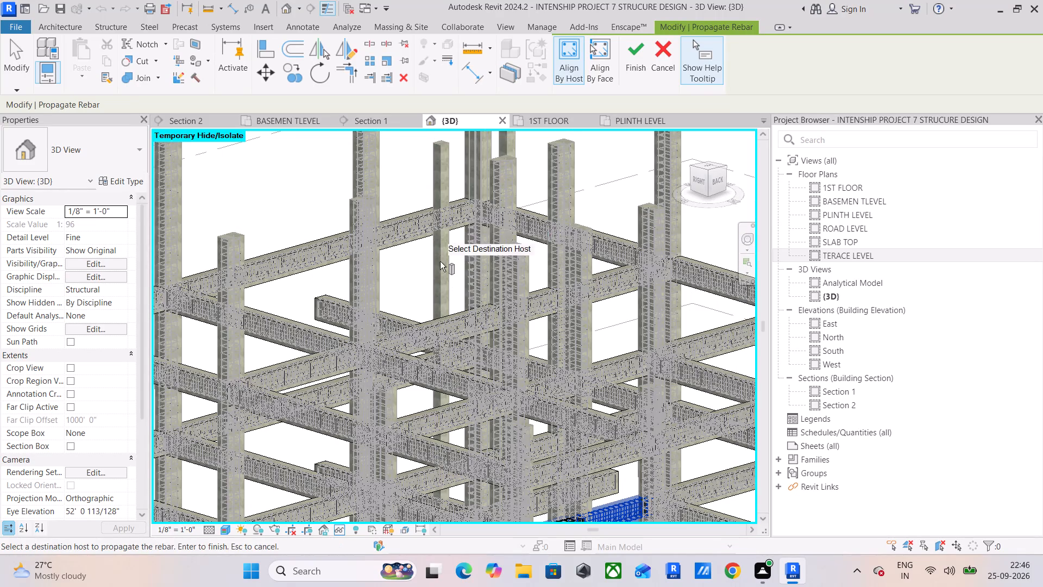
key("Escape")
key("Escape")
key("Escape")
Propagate the rebar of the short 12" x 18" plinth-level beam to the adjoining bare beam in 3D, aligned by host.
scroll(436, 267, "down", 2)
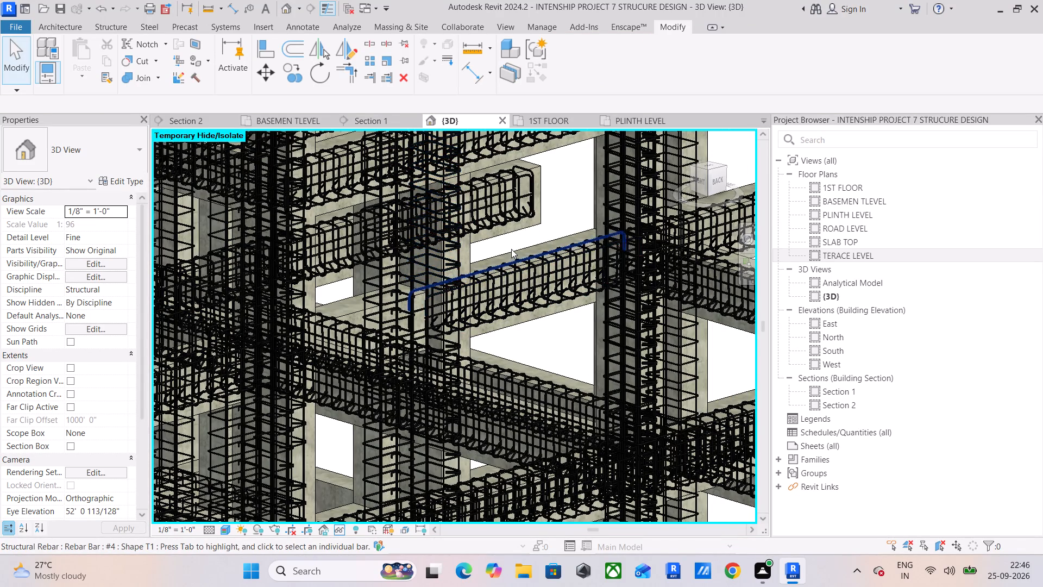
left_click(511, 249)
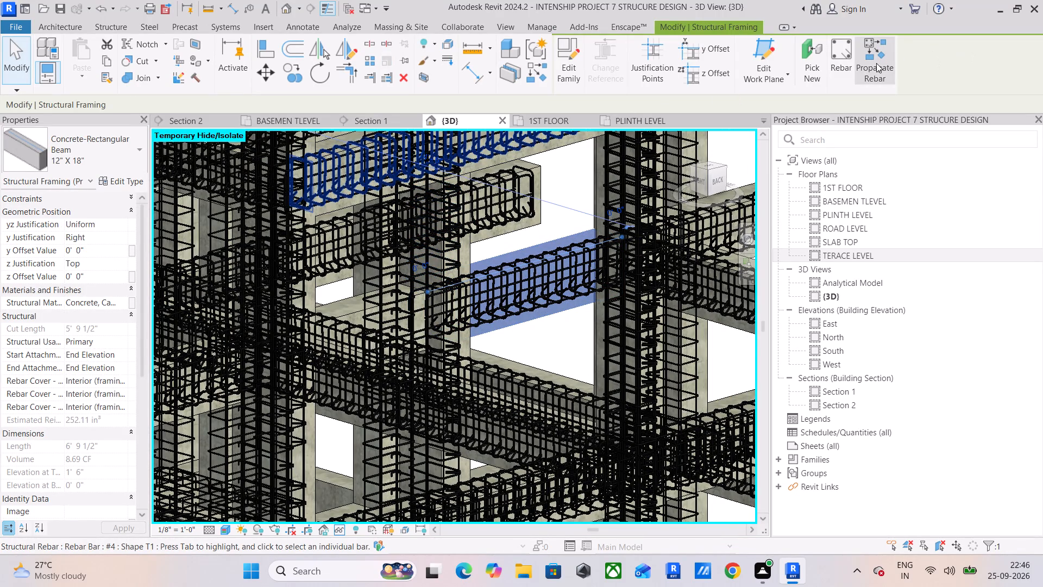
left_click(876, 63)
left_click(344, 299)
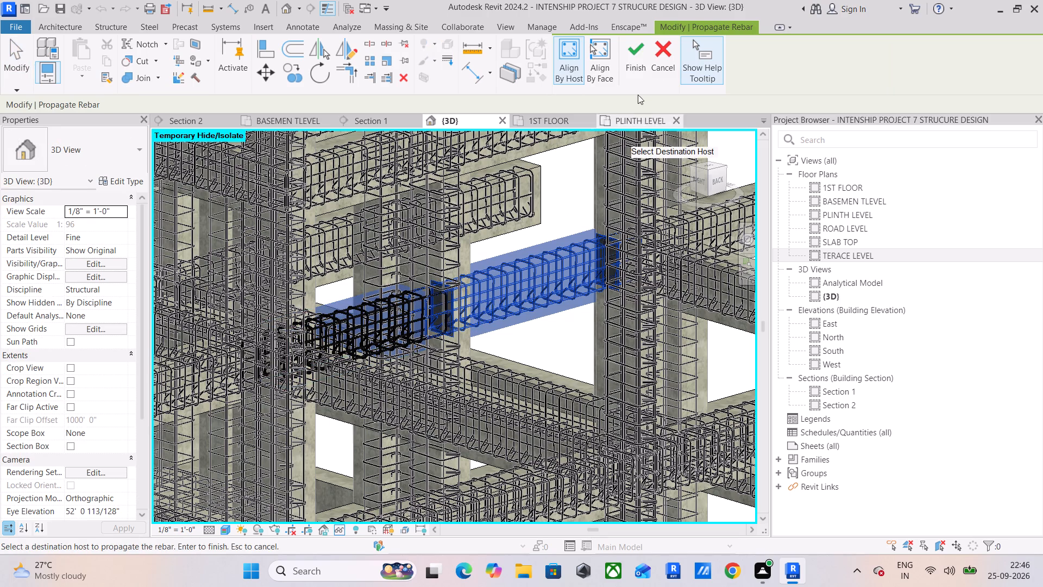
left_click(639, 55)
Inspect the reinforced frame in 3D from several sides, from footings to upper beams, for members still without rebar.
scroll(601, 197, "down", 5)
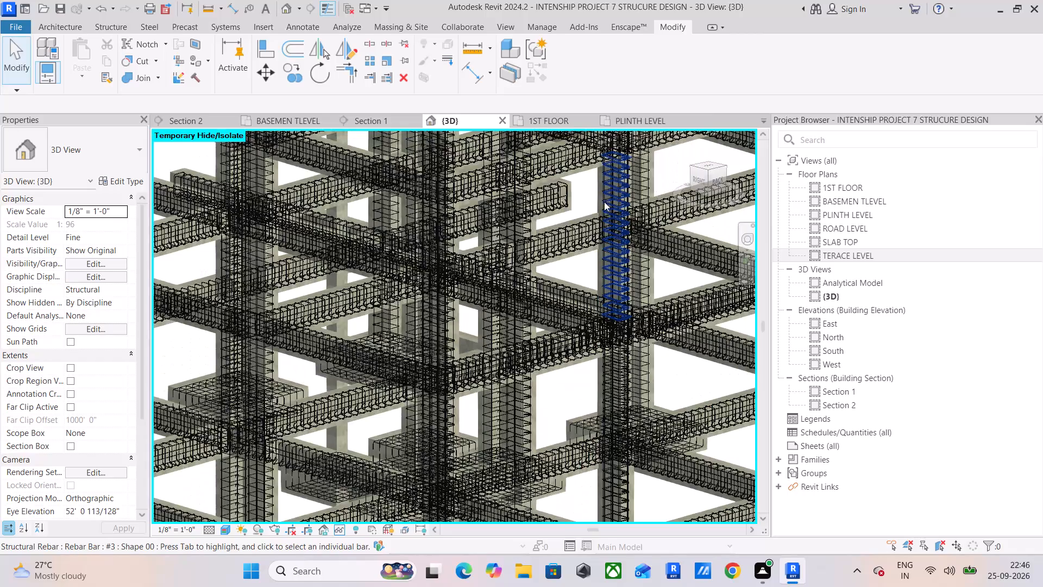
scroll(607, 205, "down", 5)
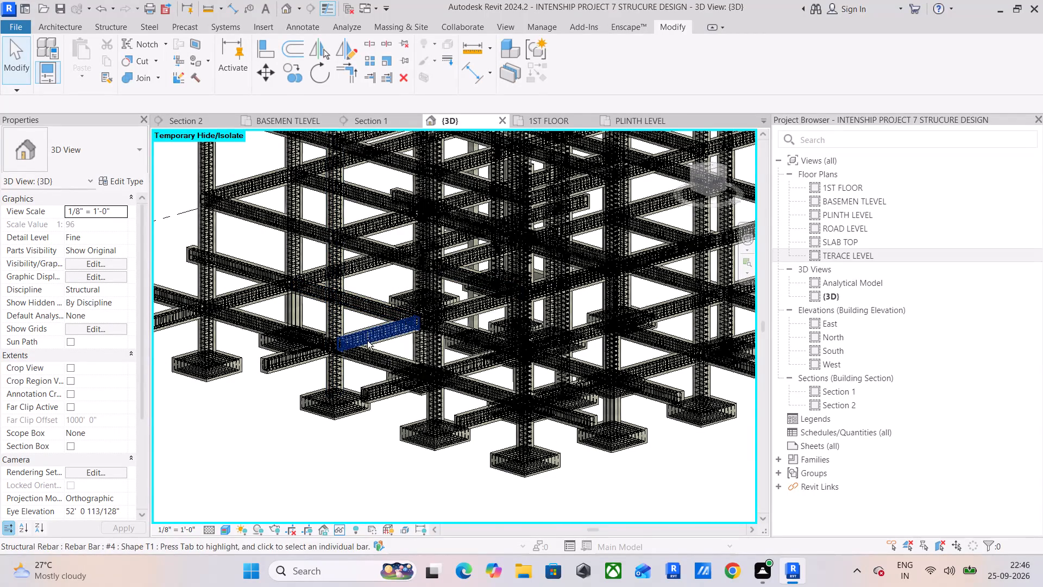
middle_click_drag(367, 341, 460, 297, "shift")
middle_click_drag(467, 301, 483, 316, "shift")
scroll(374, 267, "up", 10)
middle_click_drag(416, 289, 433, 292, "shift")
scroll(350, 299, "down", 4)
middle_click_drag(321, 295, 332, 296, "shift")
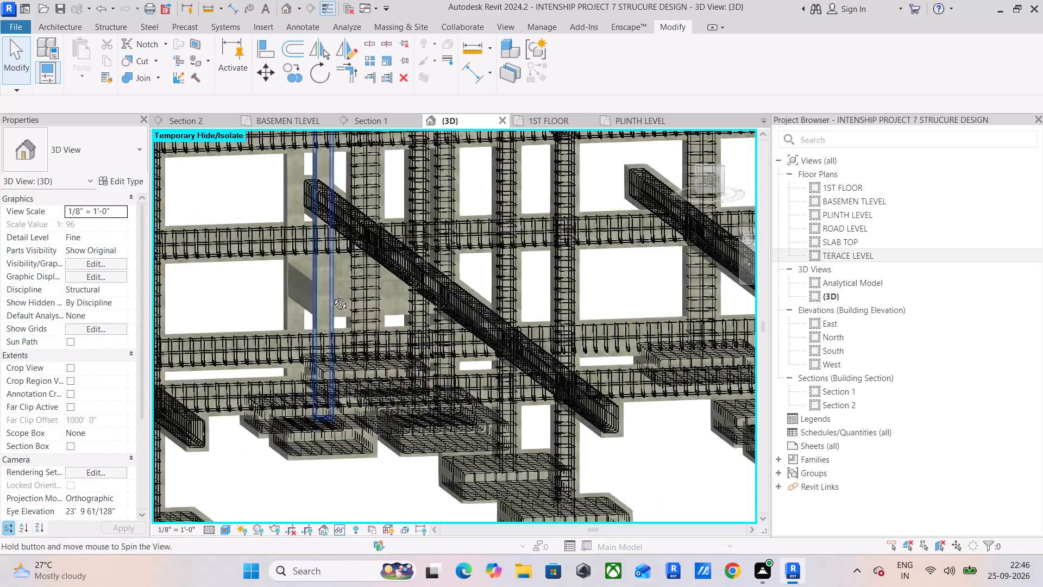
middle_click_drag(332, 296, 340, 298, "shift")
middle_click_drag(225, 301, 412, 345)
middle_click_drag(370, 337, 420, 346, "shift")
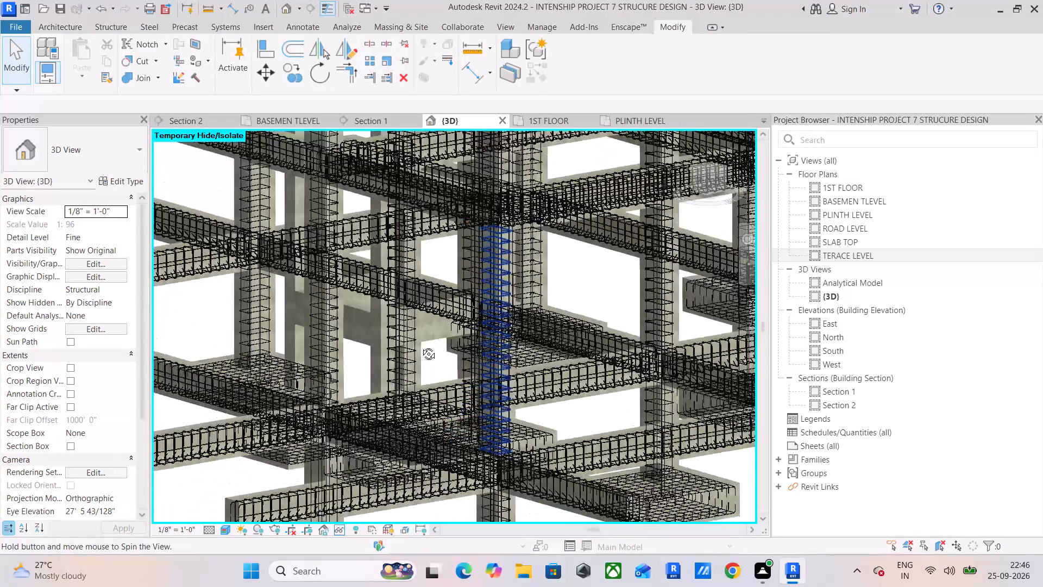
middle_click_drag(420, 346, 481, 339, "shift")
middle_click_drag(304, 349, 483, 324)
middle_click_drag(313, 333, 333, 353, "shift")
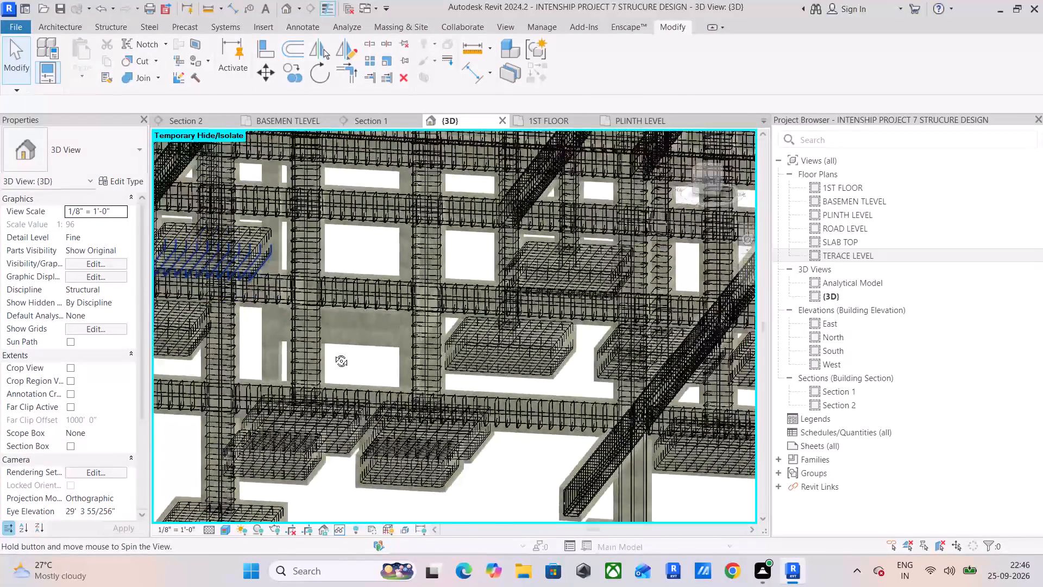
middle_click_drag(333, 353, 311, 357, "shift")
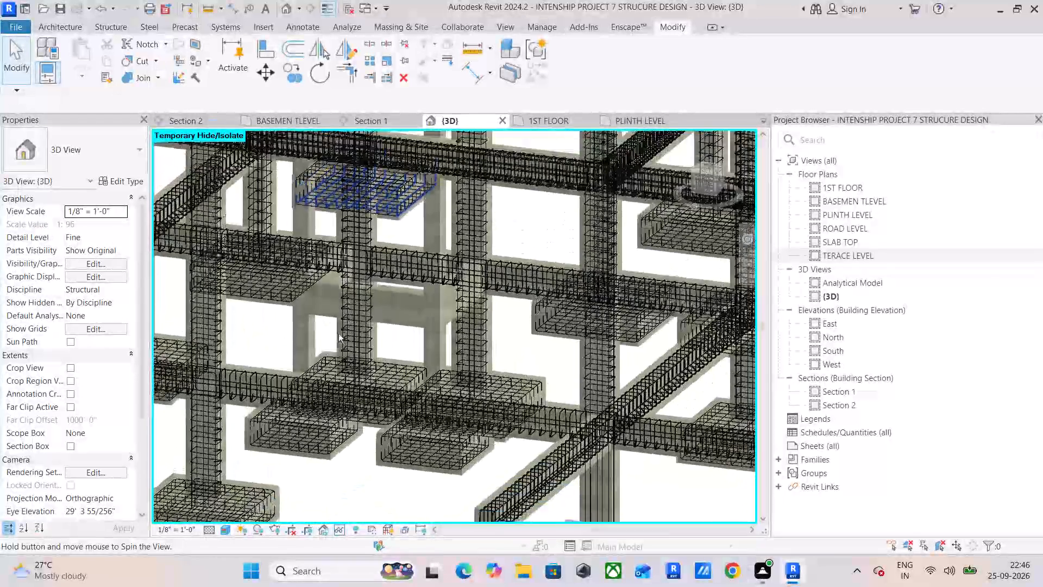
scroll(381, 289, "up", 4)
scroll(378, 289, "down", 12)
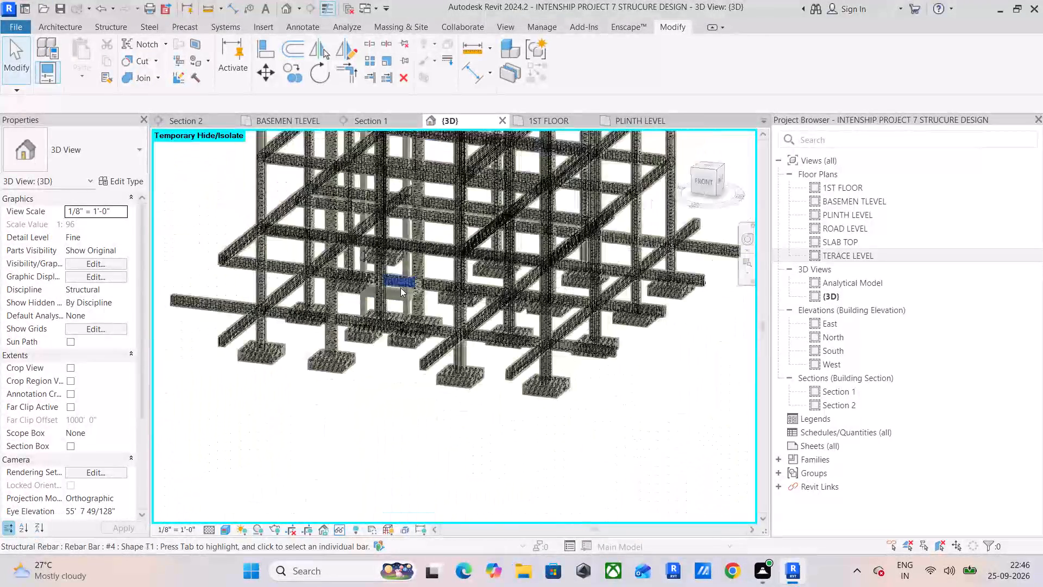
middle_click_drag(400, 293, 333, 390)
scroll(392, 280, "up", 5)
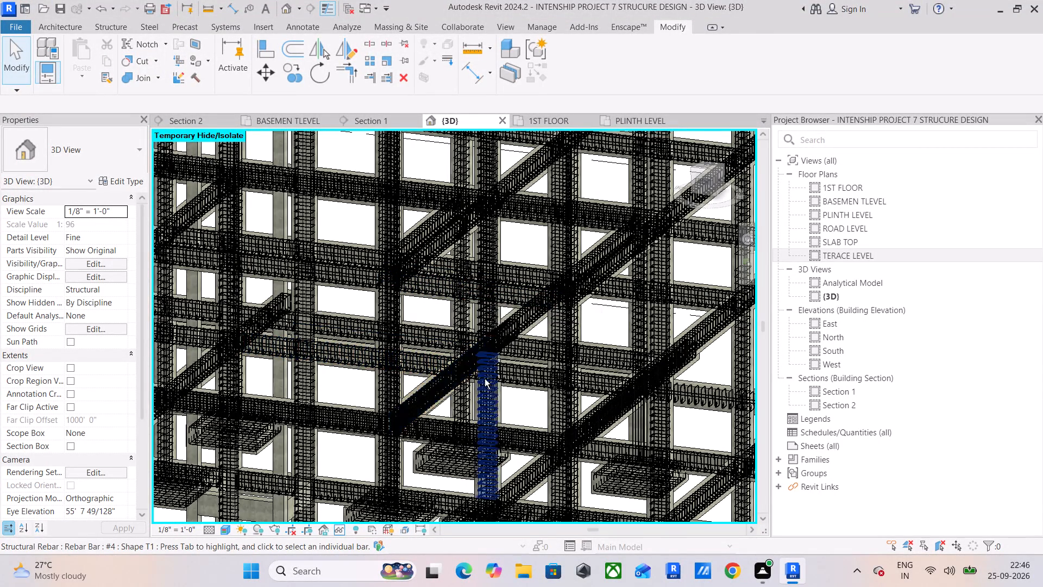
middle_click_drag(484, 383, 242, 372, "shift")
middle_click_drag(427, 386, 273, 319)
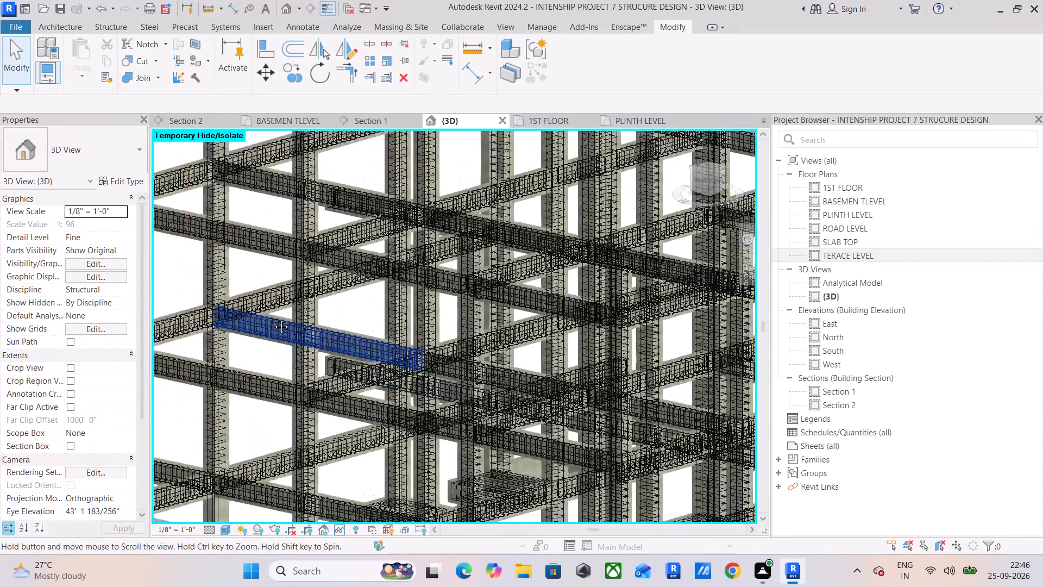
middle_click_drag(273, 319, 181, 286)
middle_click_drag(564, 356, 474, 358, "shift")
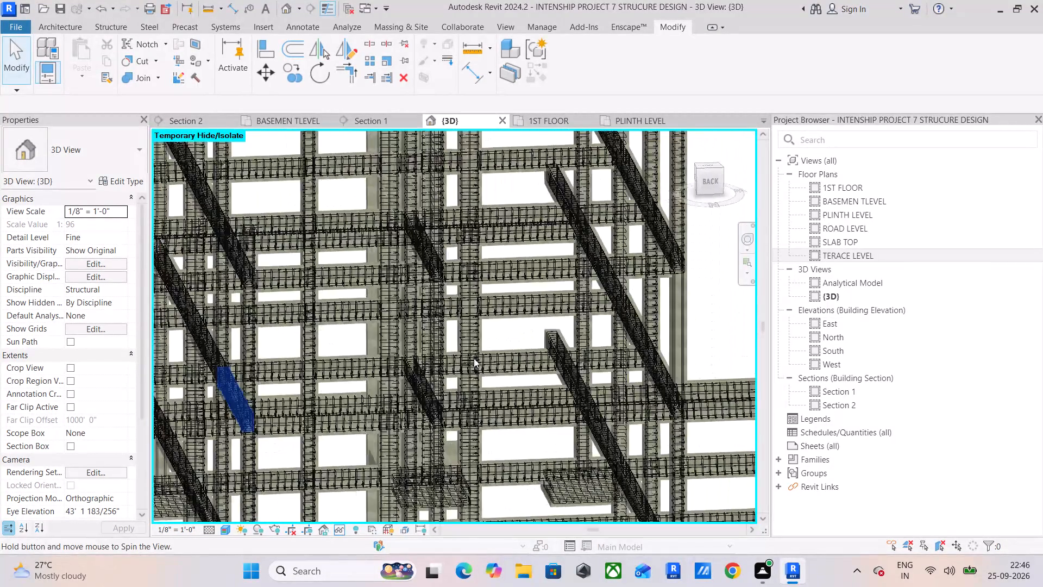
middle_click_drag(474, 367, 539, 347, "shift")
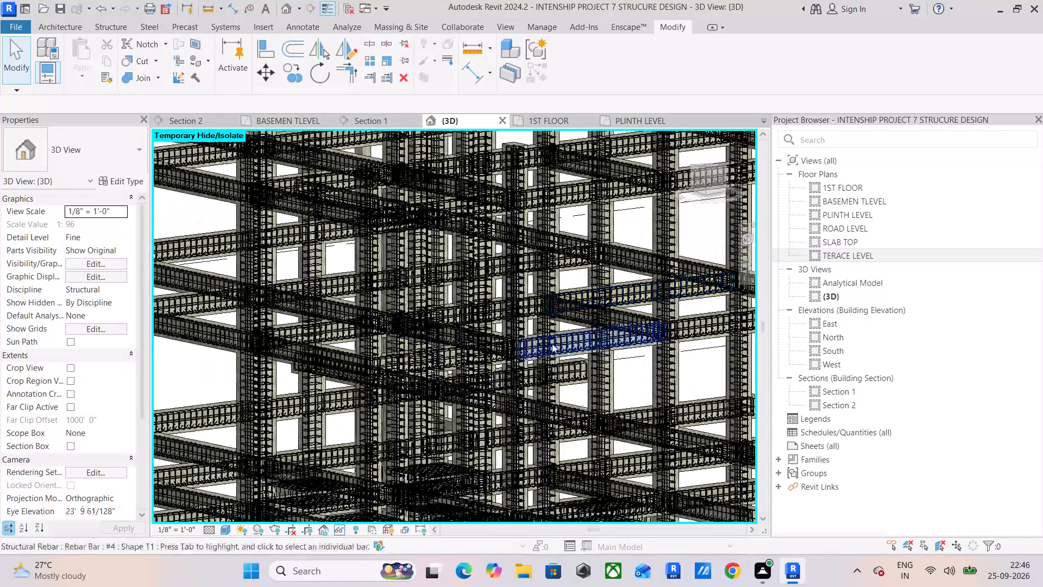
Propagate the rebar of the short 12" x 18" plinth-level beam to two adjoining bare beams and a third beam beside them, aligned by host.
scroll(519, 354, "up", 5)
middle_click_drag(524, 305, 498, 375)
scroll(360, 333, "up", 5)
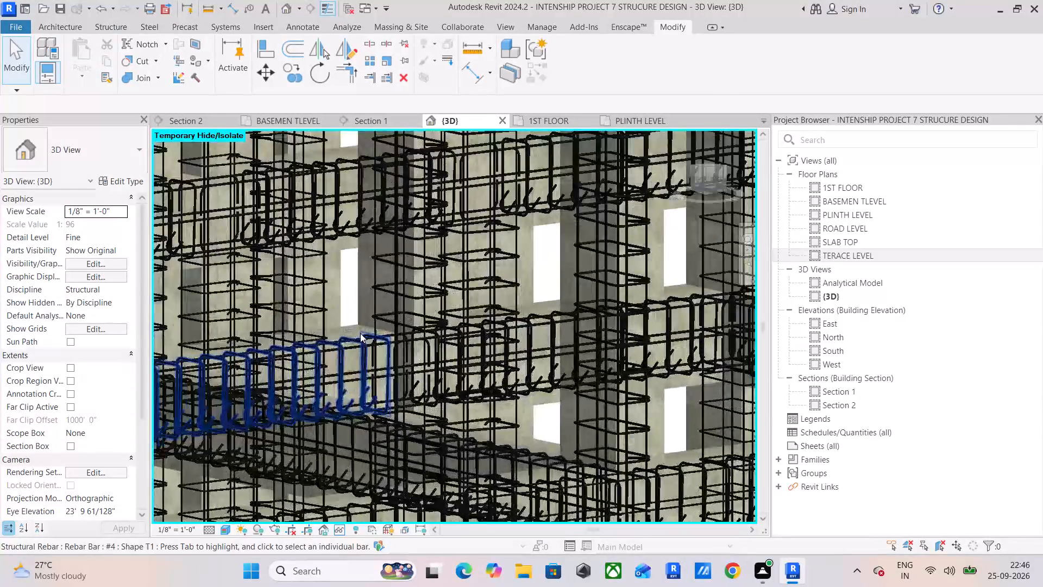
left_click(346, 326)
scroll(336, 333, "down", 4)
middle_click_drag(335, 335, 419, 335)
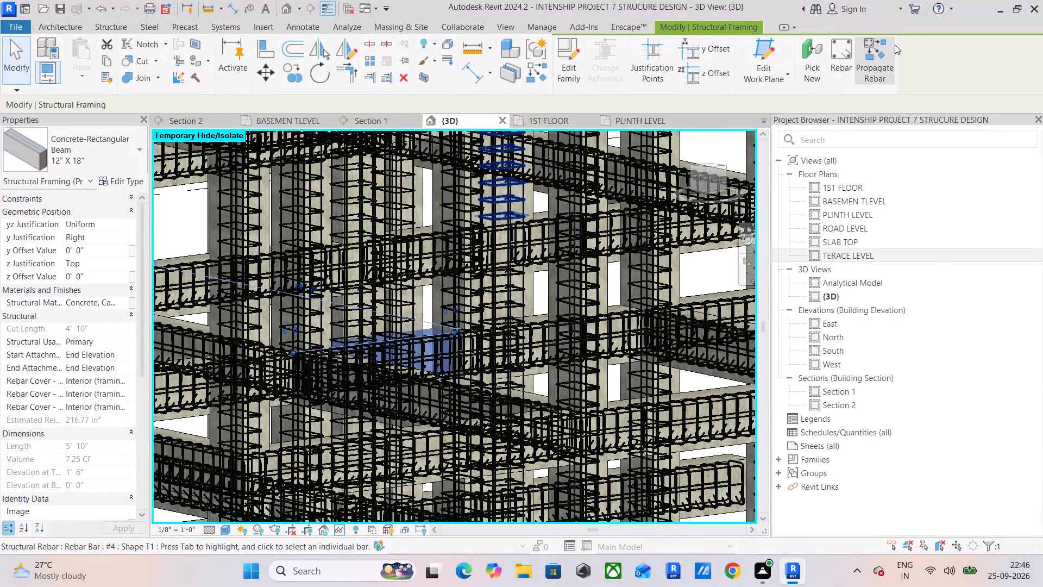
left_click(889, 55)
middle_click_drag(403, 326, 624, 314, "shift")
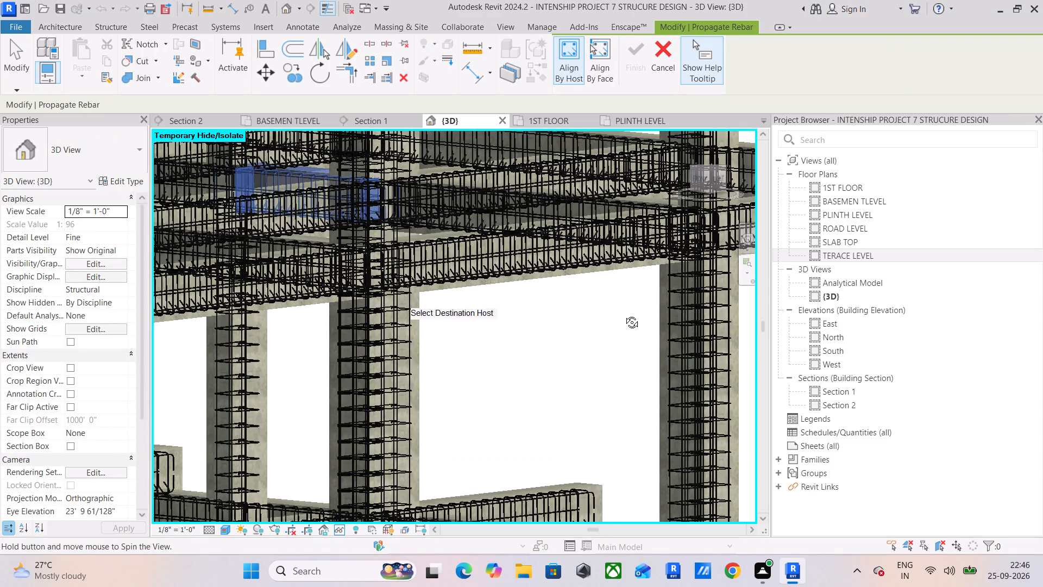
middle_click_drag(624, 314, 615, 322, "shift")
middle_click_drag(487, 361, 705, 206)
middle_click_drag(265, 364, 552, 250)
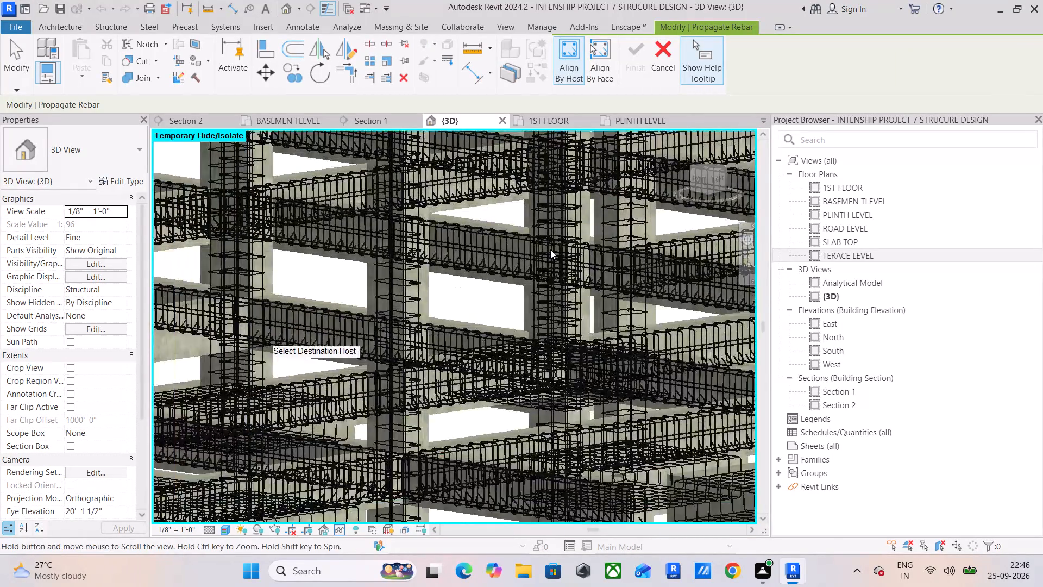
middle_click_drag(283, 326, 603, 298)
scroll(340, 301, "up", 5)
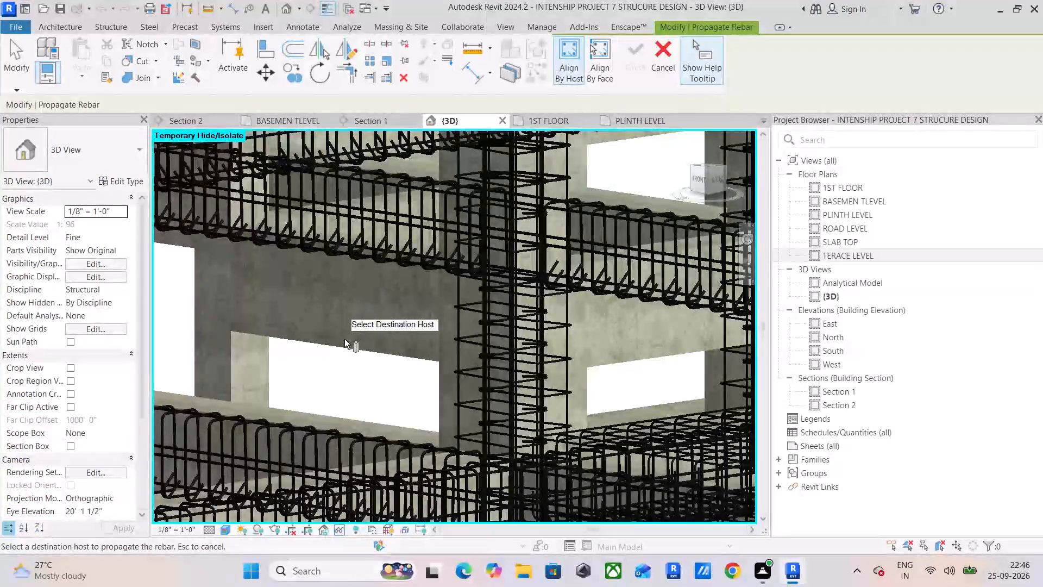
left_click(345, 342)
left_click(633, 357)
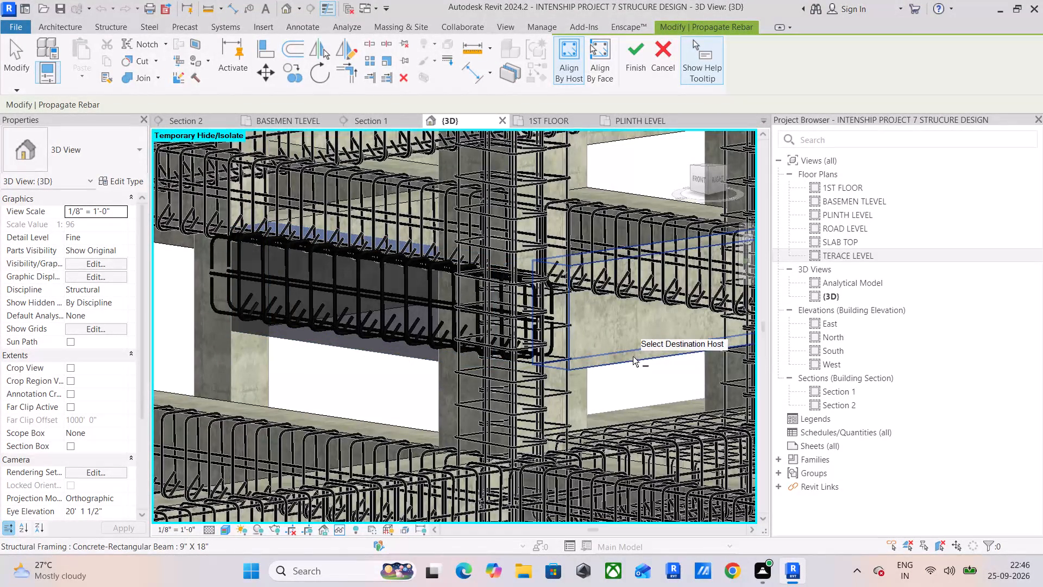
scroll(628, 359, "down", 1)
left_click(671, 218)
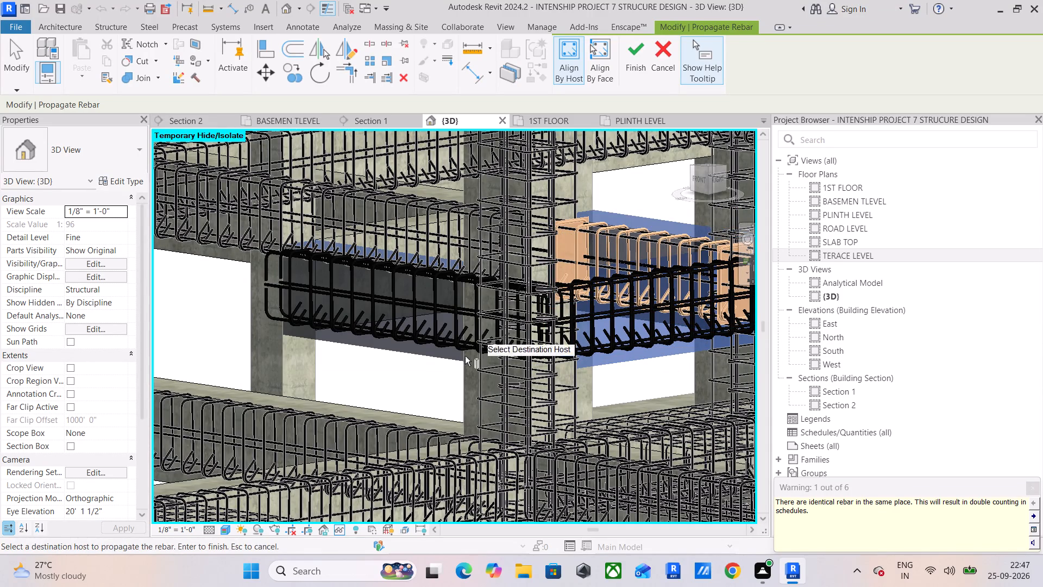
left_click(635, 59)
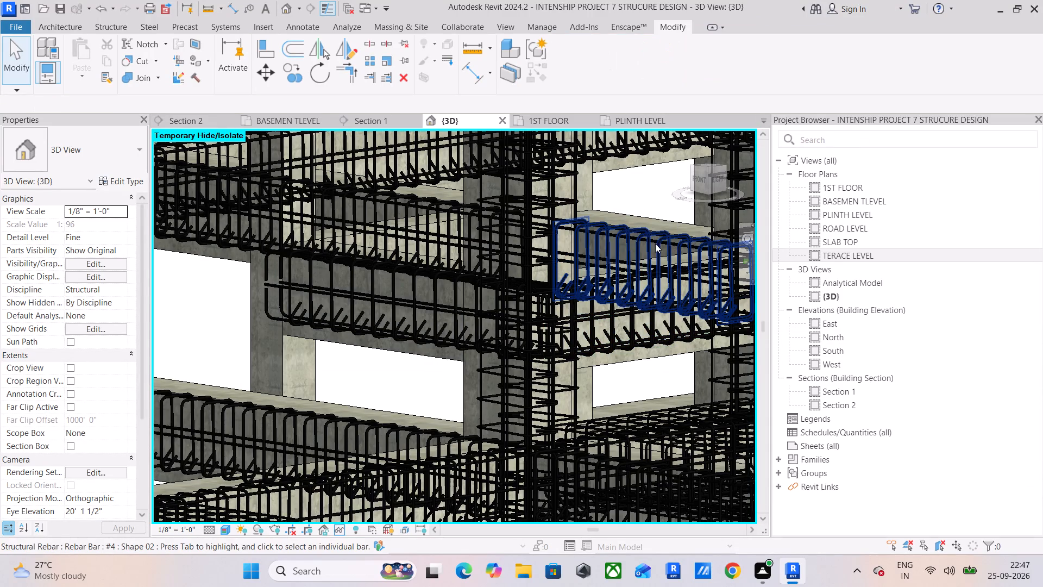
Move the Section 1 line in the BASEMEN TLEVEL plan to just above grid C and extend its far clip offset to about 6' 0 1/4".
left_click(640, 231)
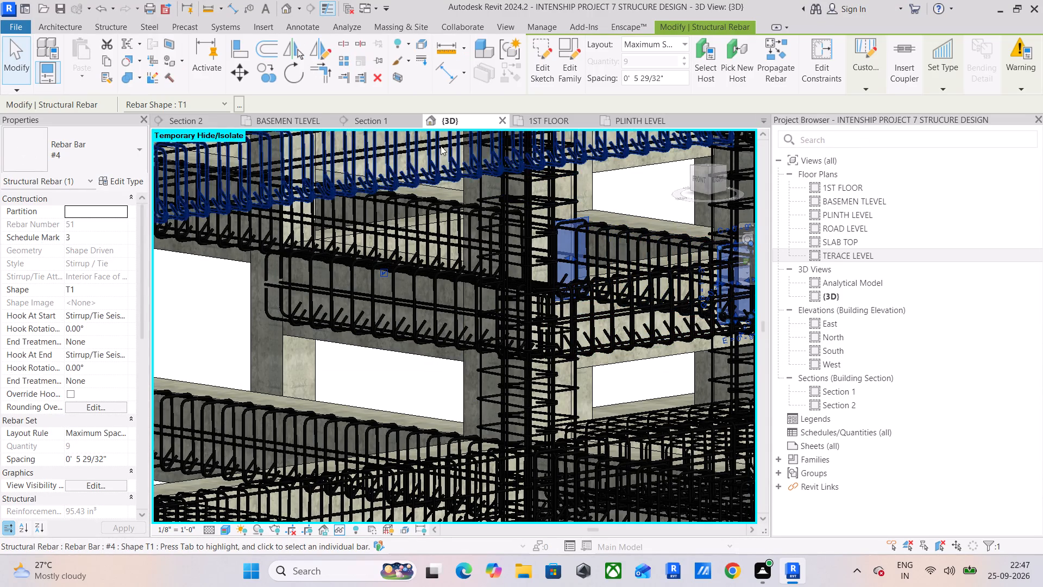
left_click(296, 122)
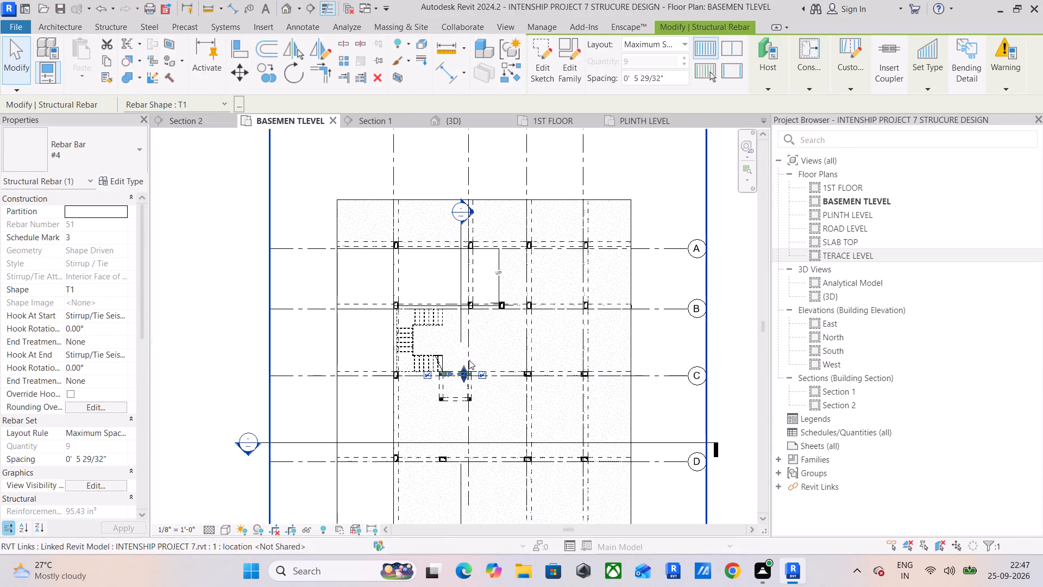
scroll(468, 345, "up", 11)
middle_click_drag(443, 385, 426, 284)
scroll(425, 349, "down", 1)
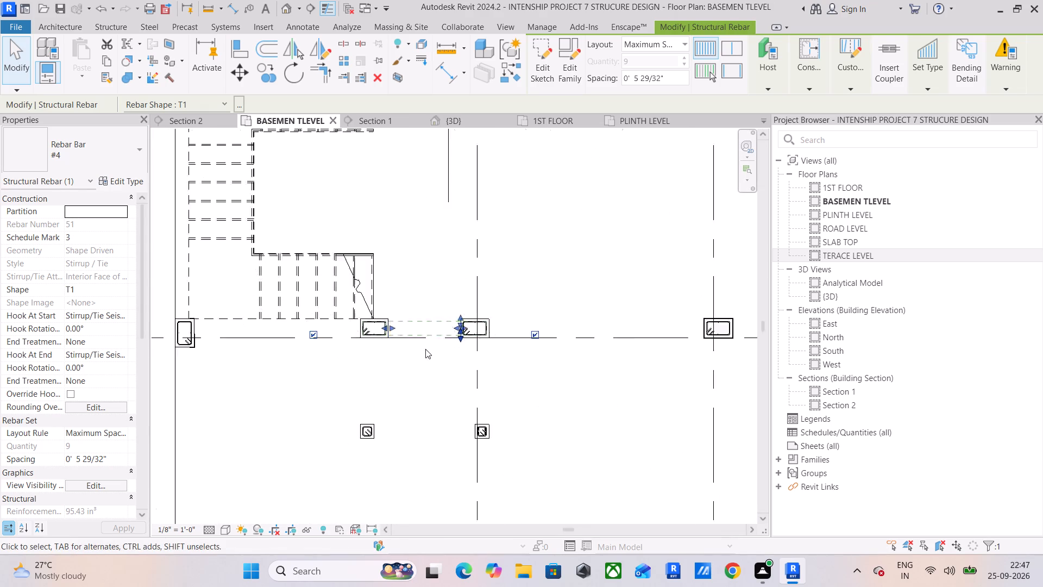
scroll(425, 349, "down", 9)
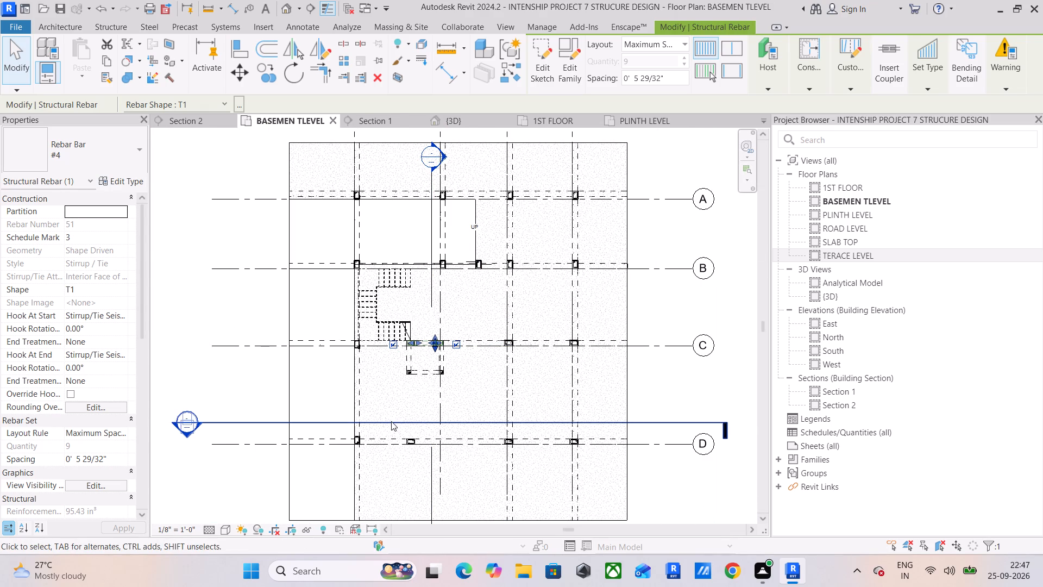
left_click_drag(399, 424, 403, 326)
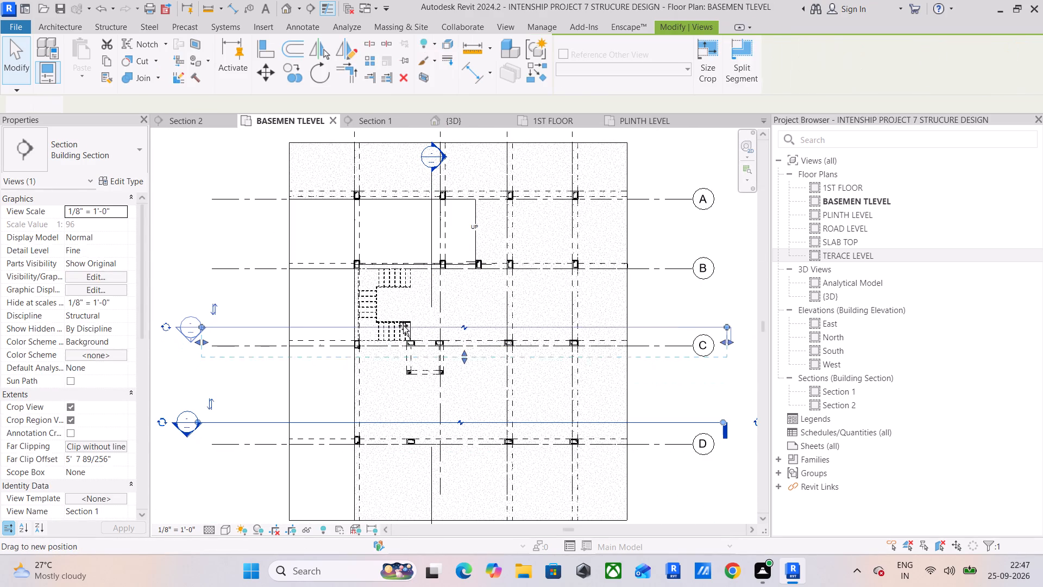
left_click_drag(403, 326, 403, 330)
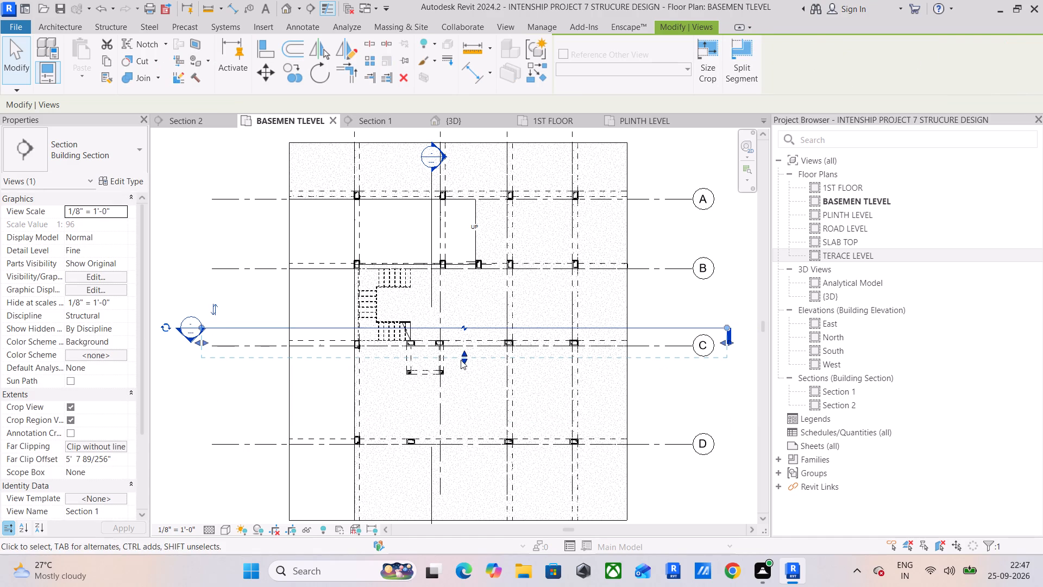
left_click(463, 360)
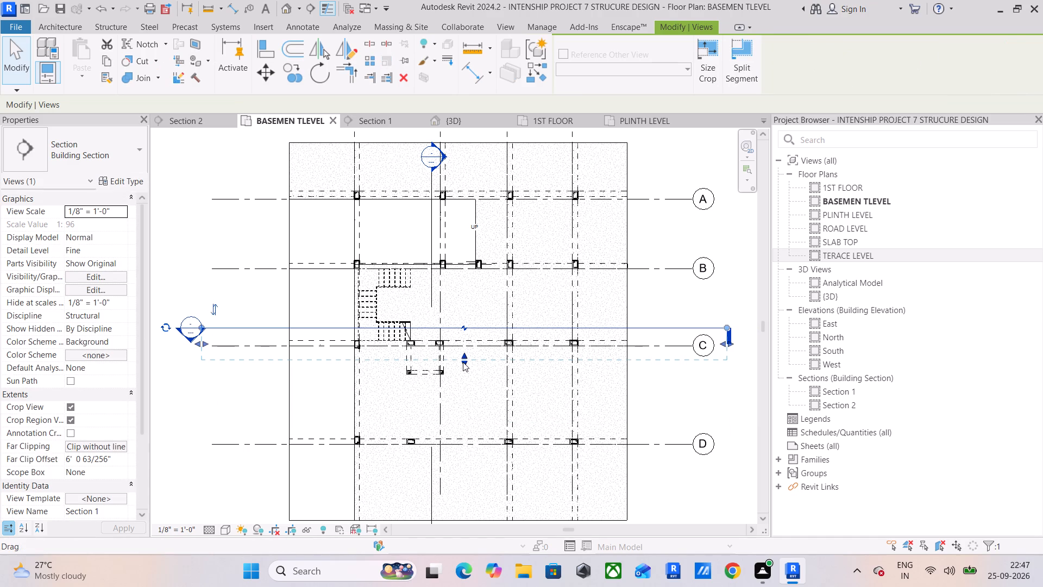
Examine the basement-level beam stirrups in Section 1, selecting the #4 sets on both sides of the column joint.
left_click(379, 120)
scroll(556, 404, "down", 11)
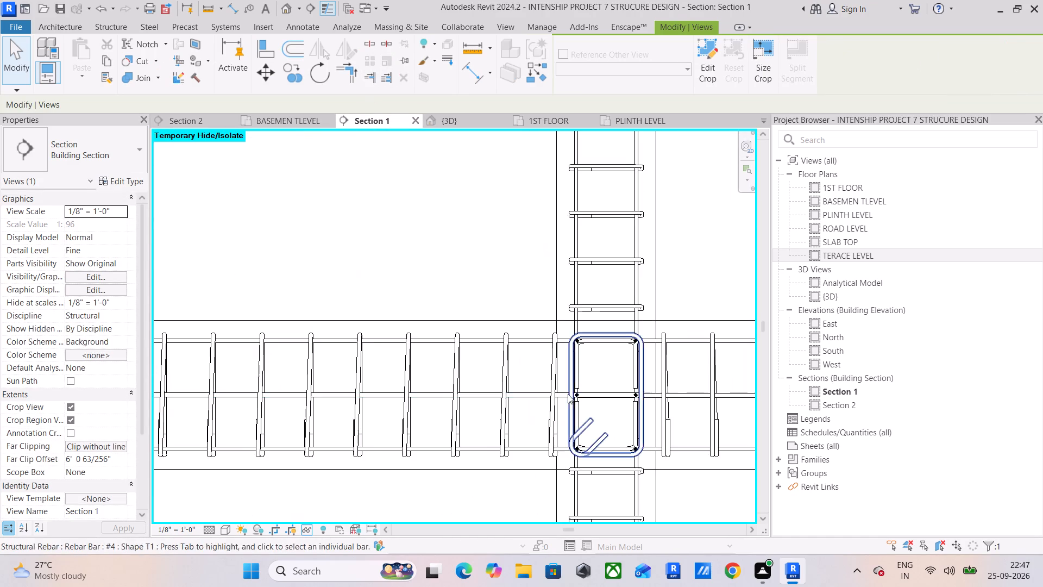
middle_click_drag(569, 393, 460, 345)
scroll(457, 343, "down", 7)
scroll(530, 384, "down", 9)
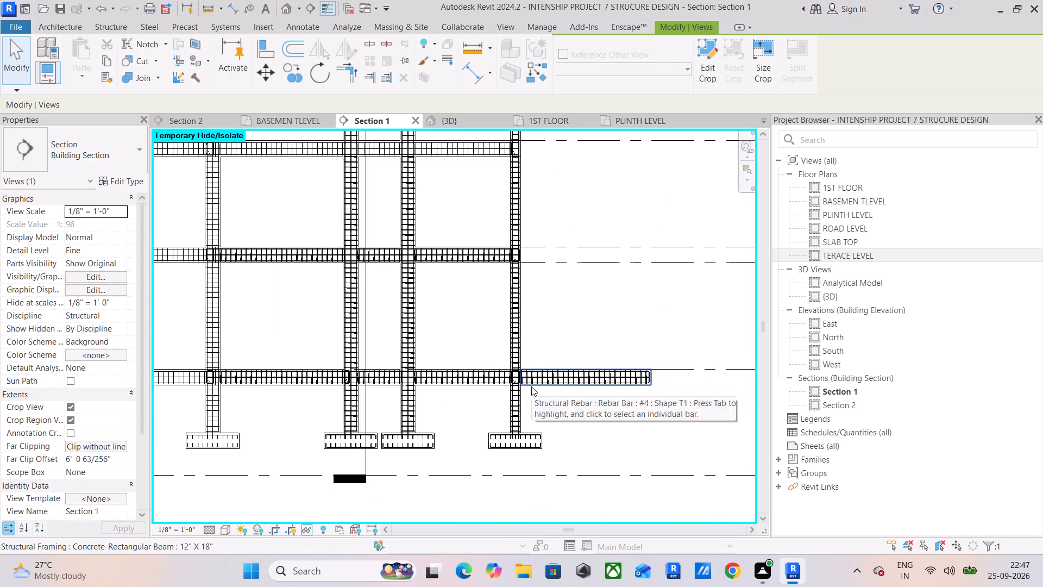
scroll(354, 382, "up", 11)
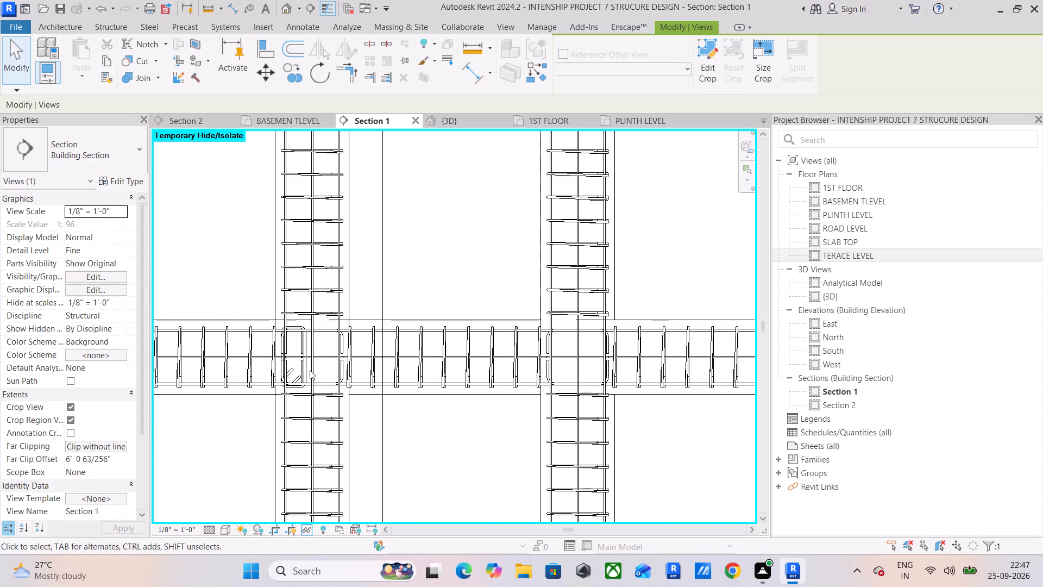
middle_click_drag(310, 370, 372, 370)
scroll(310, 370, "up", 1)
left_click(330, 345)
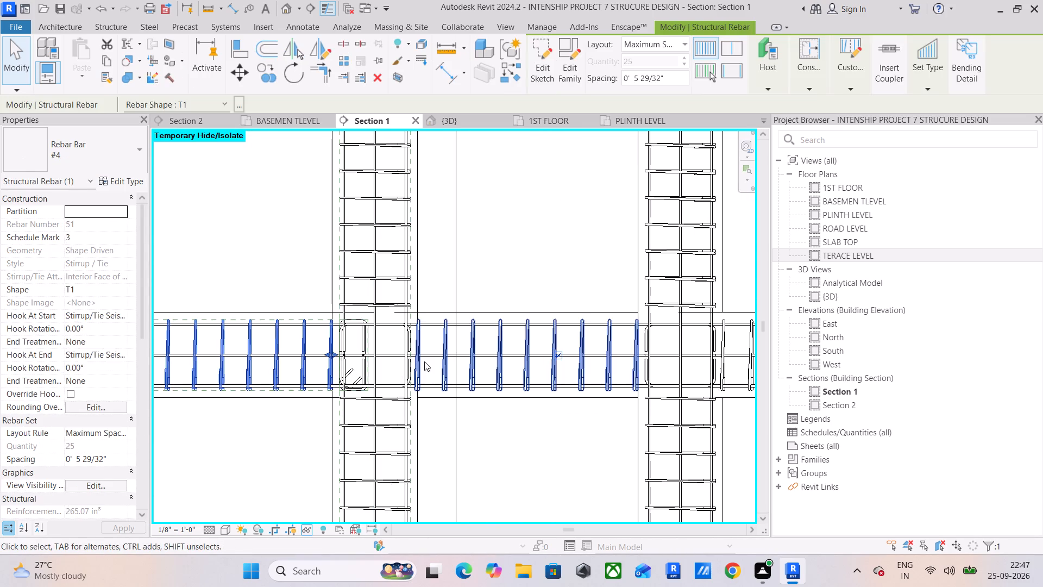
left_click(422, 363)
scroll(413, 370, "down", 4)
scroll(518, 384, "up", 4)
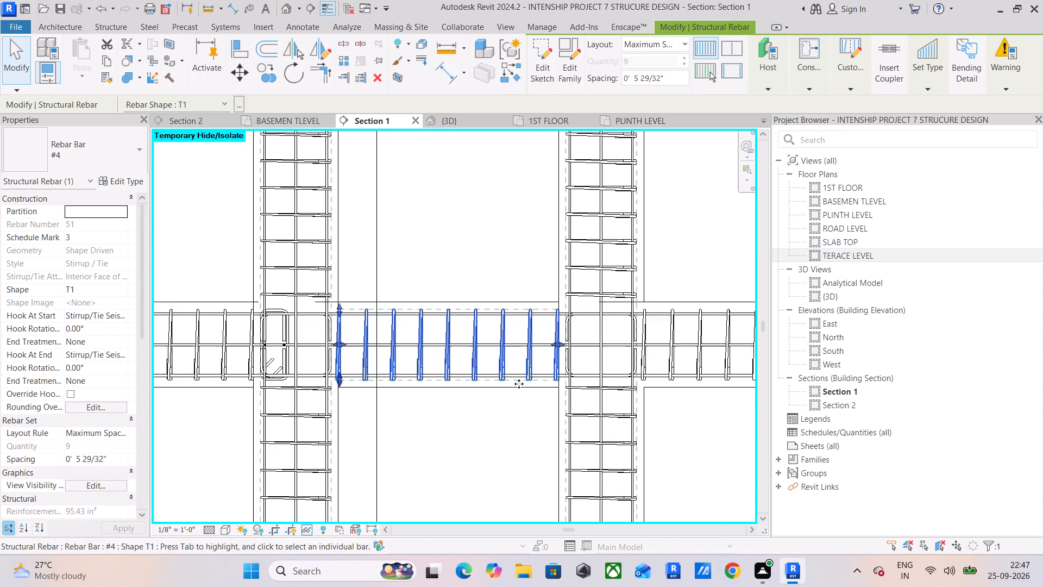
scroll(519, 384, "up", 1)
scroll(305, 348, "up", 5)
scroll(306, 346, "down", 6)
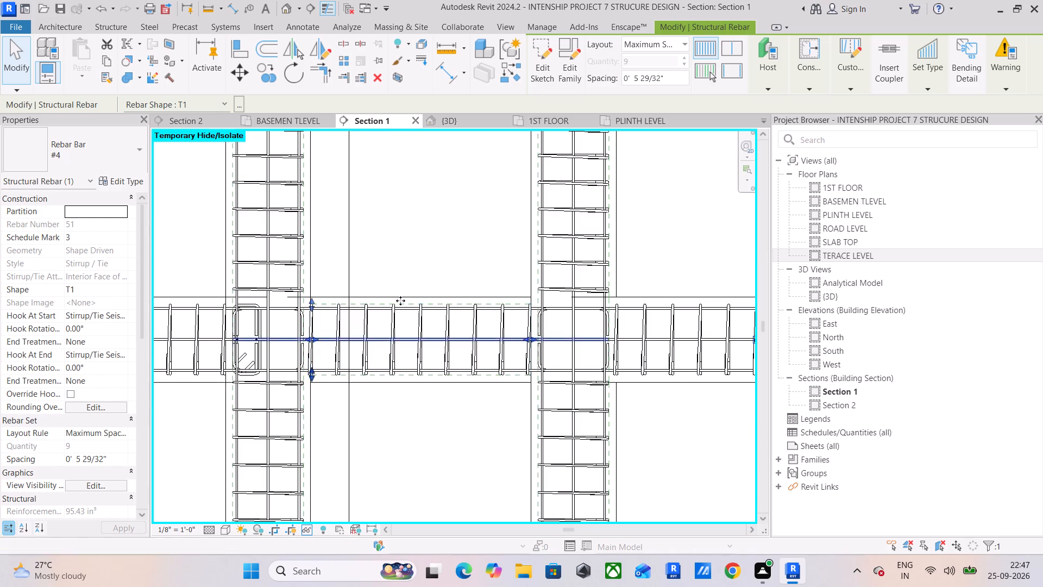
Compare the beam and column reinforcement at basement and plinth levels in Section 1, especially the short span between the two close columns.
scroll(225, 258, "down", 10)
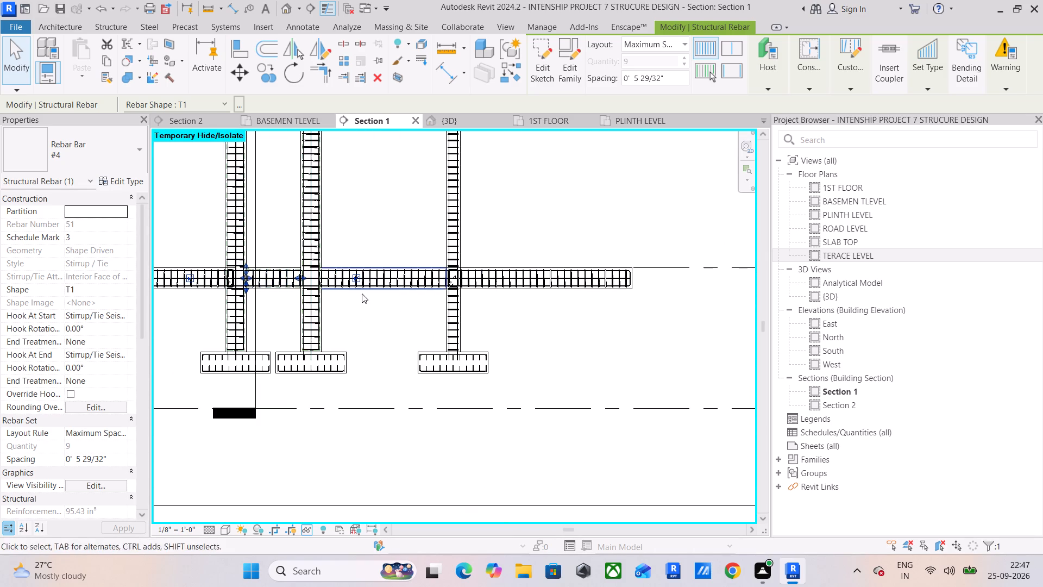
scroll(387, 291, "up", 5)
scroll(412, 327, "down", 10)
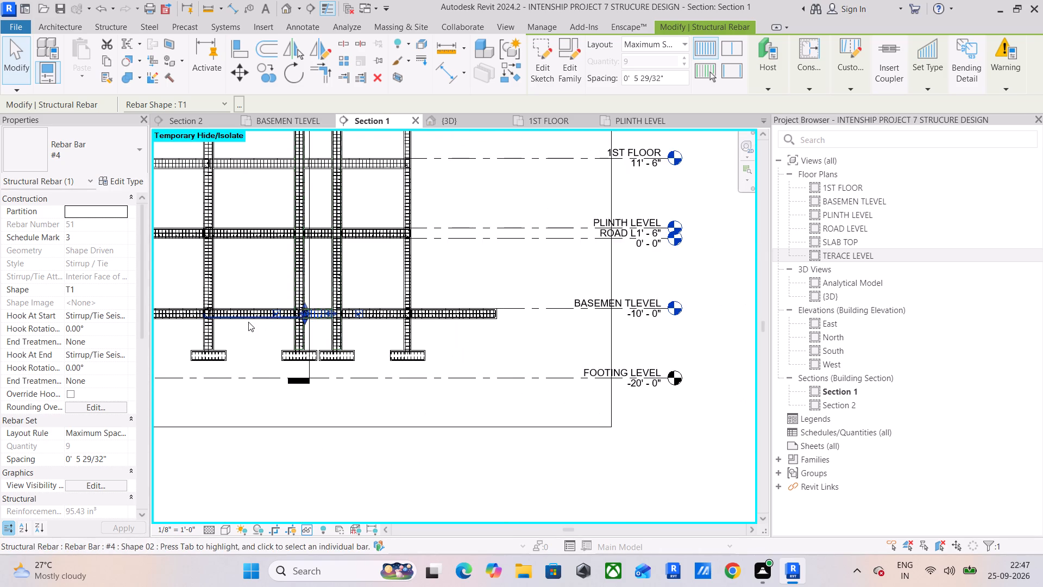
middle_click_drag(248, 322, 336, 319)
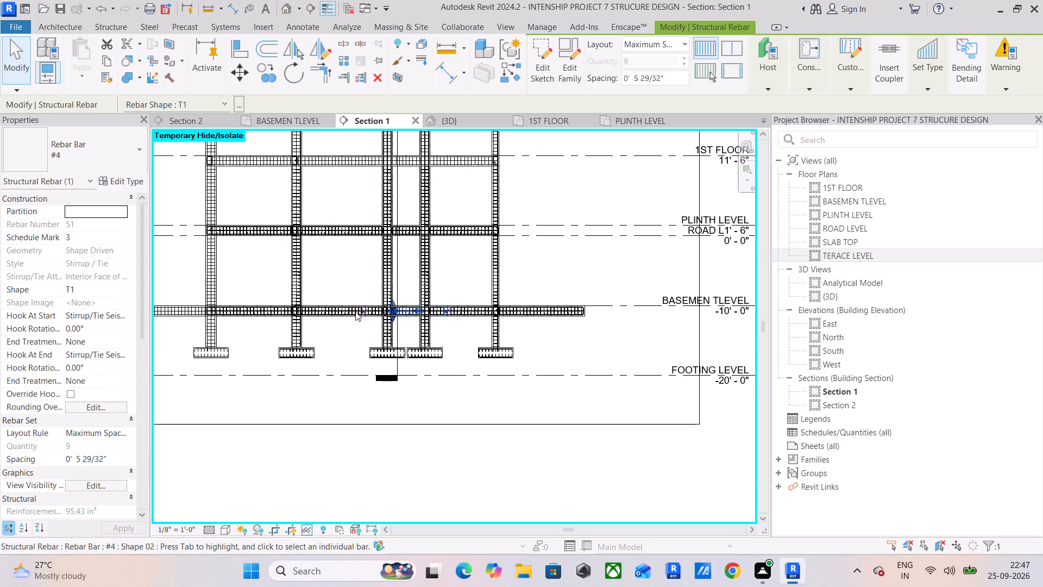
scroll(405, 226, "up", 10)
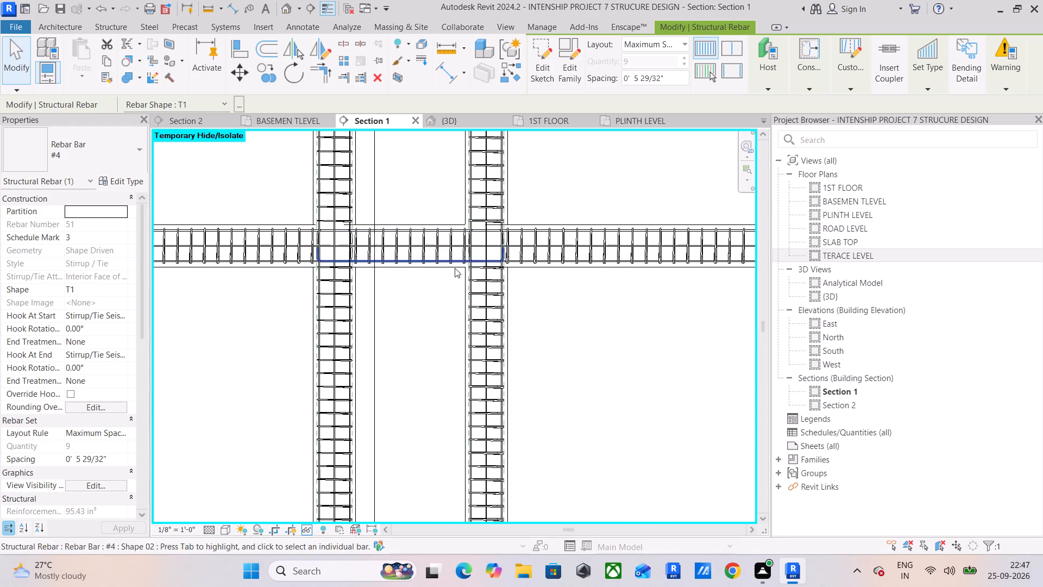
scroll(481, 236, "up", 4)
scroll(483, 240, "down", 8)
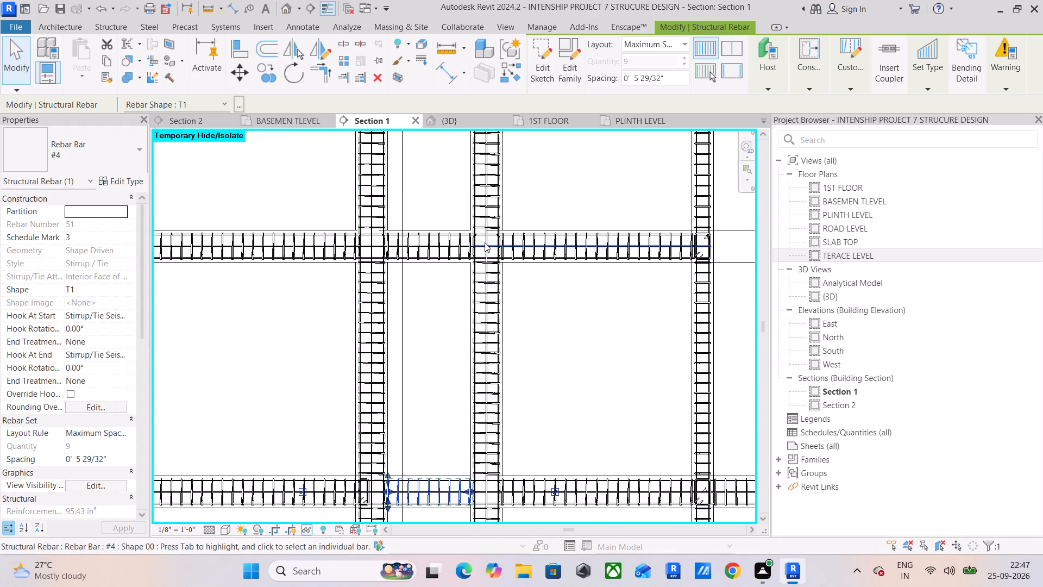
scroll(485, 242, "down", 4)
scroll(445, 382, "up", 11)
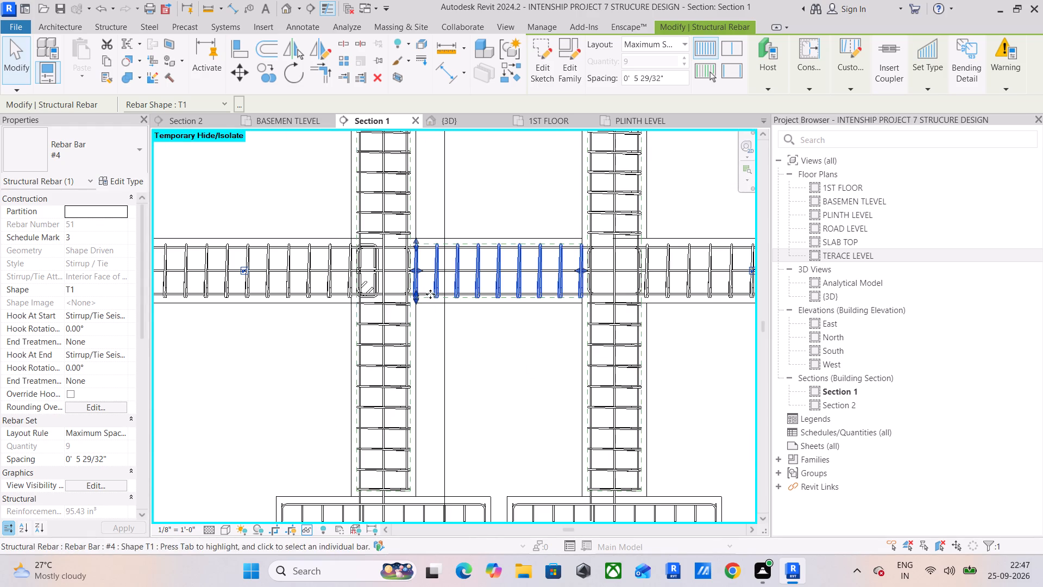
scroll(472, 341, "up", 5)
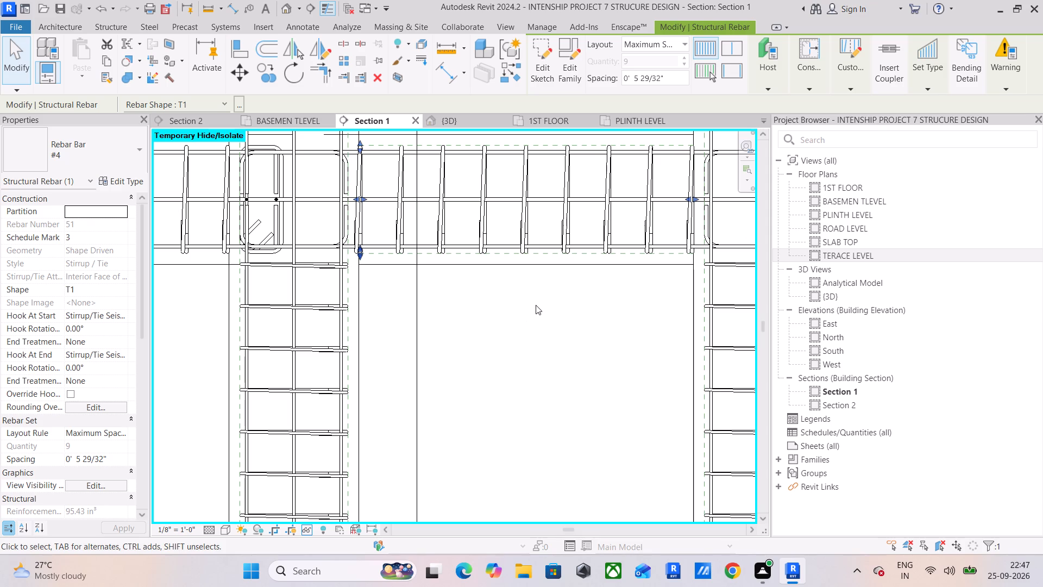
Examine the short beam's #4 stirrup set in the 3D view, reselect it there and return to Section 1.
left_click(467, 117)
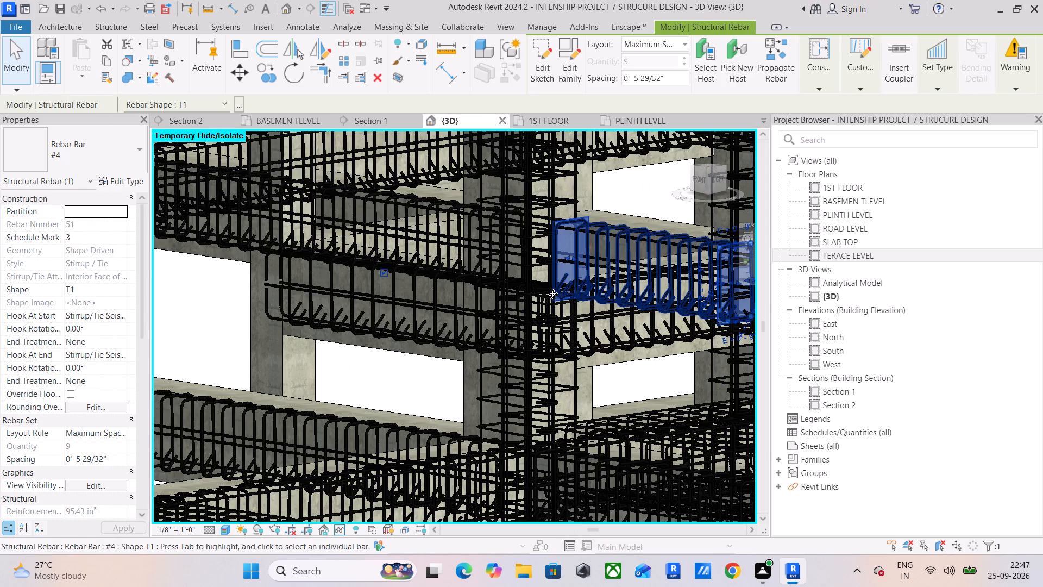
scroll(606, 239, "up", 6)
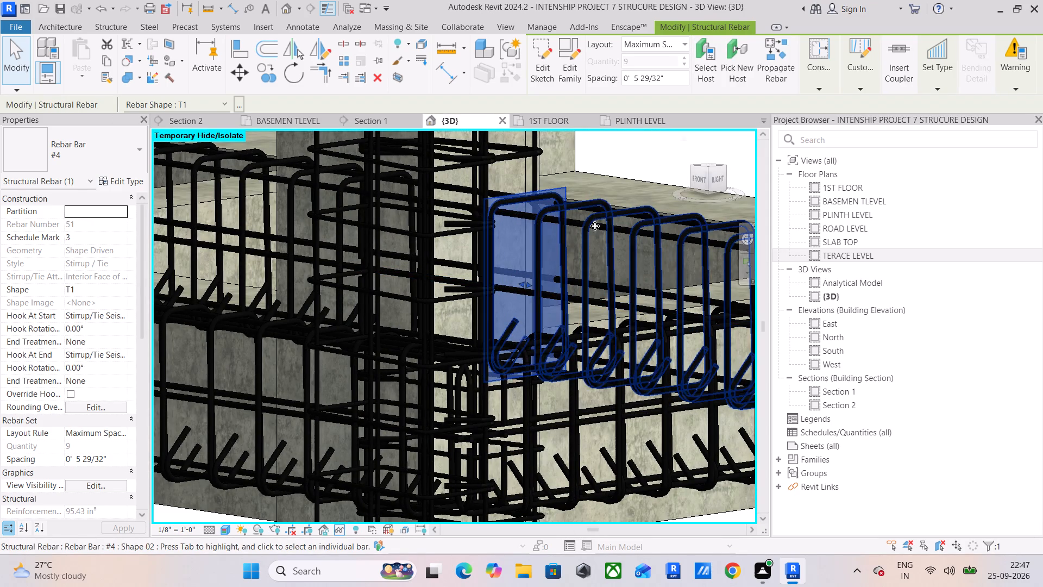
left_click(634, 153)
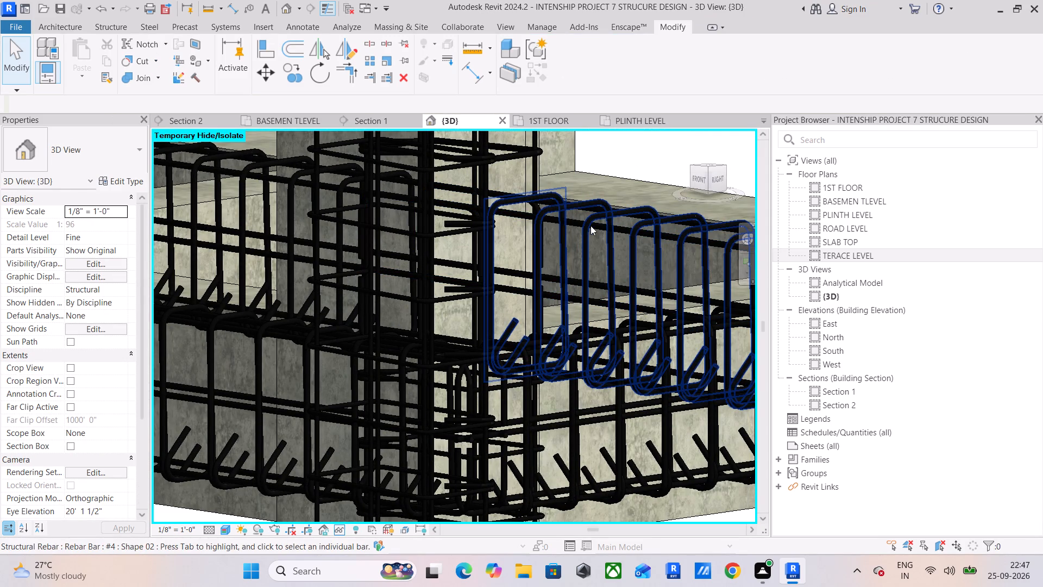
left_click(590, 224)
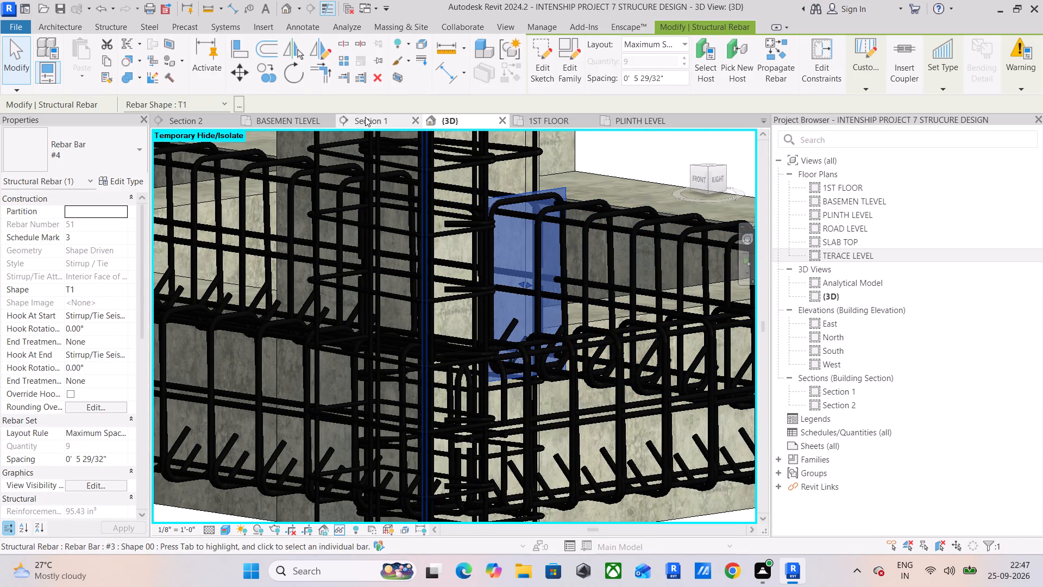
left_click(362, 127)
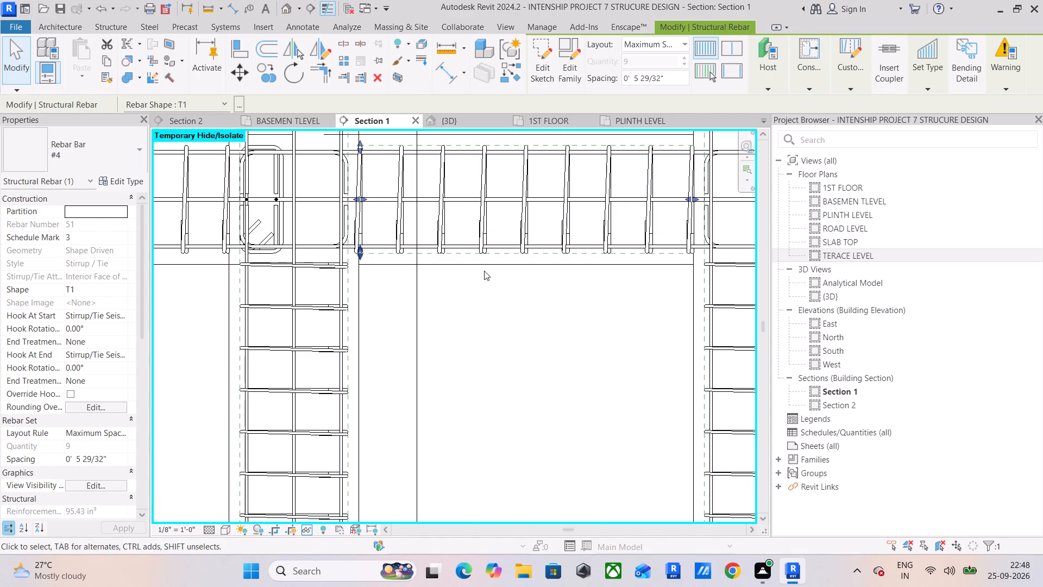
Assign the BEAM COVER <0' - 1 1/2"> rebar cover setting to the 9" x 18" basement-level beam at the column joint in Section 1.
middle_click_drag(272, 215, 310, 322)
scroll(310, 322, "up", 5)
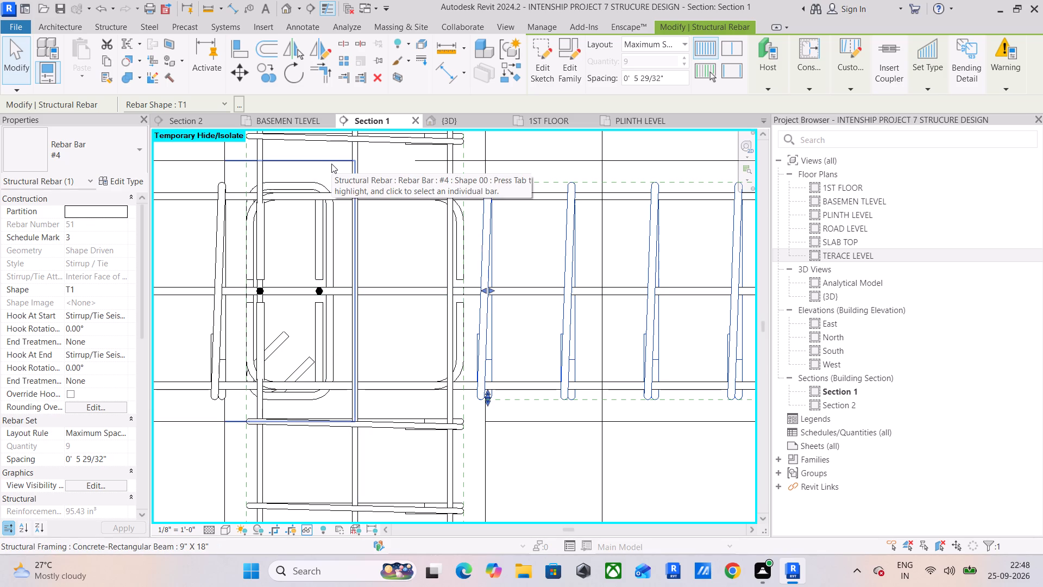
left_click(237, 163)
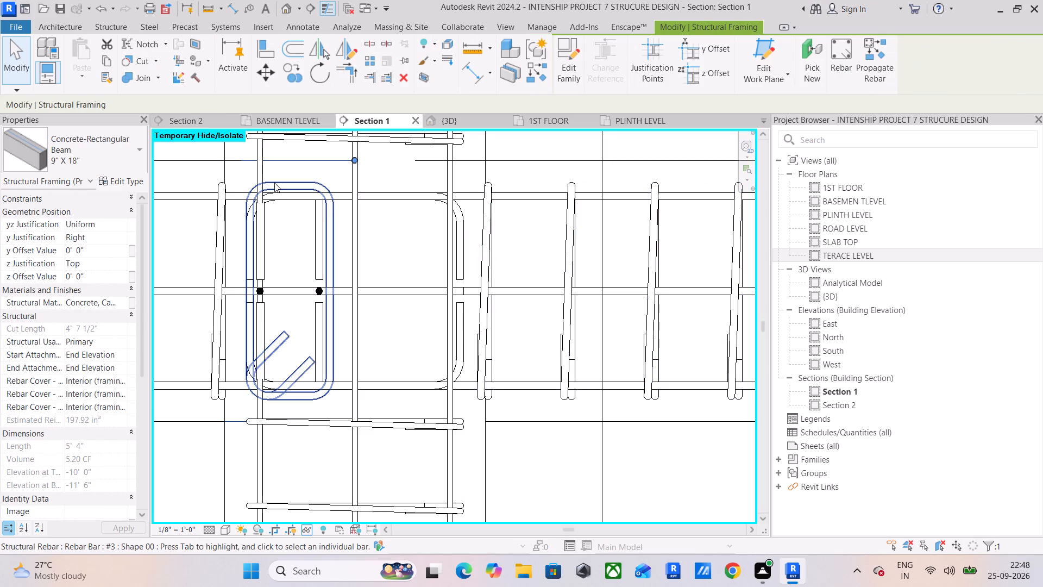
key("Escape")
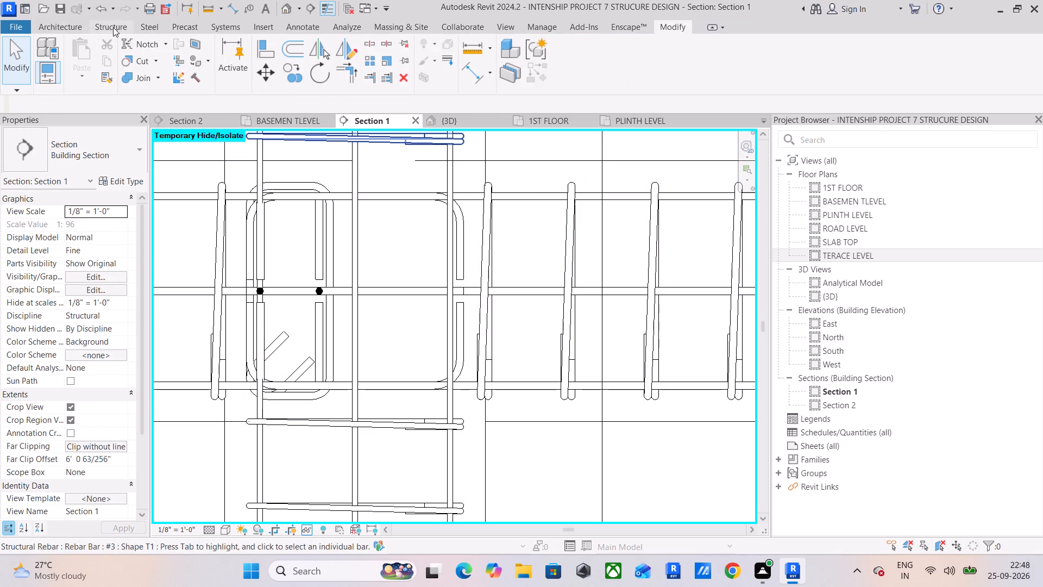
left_click(113, 27)
left_click(569, 66)
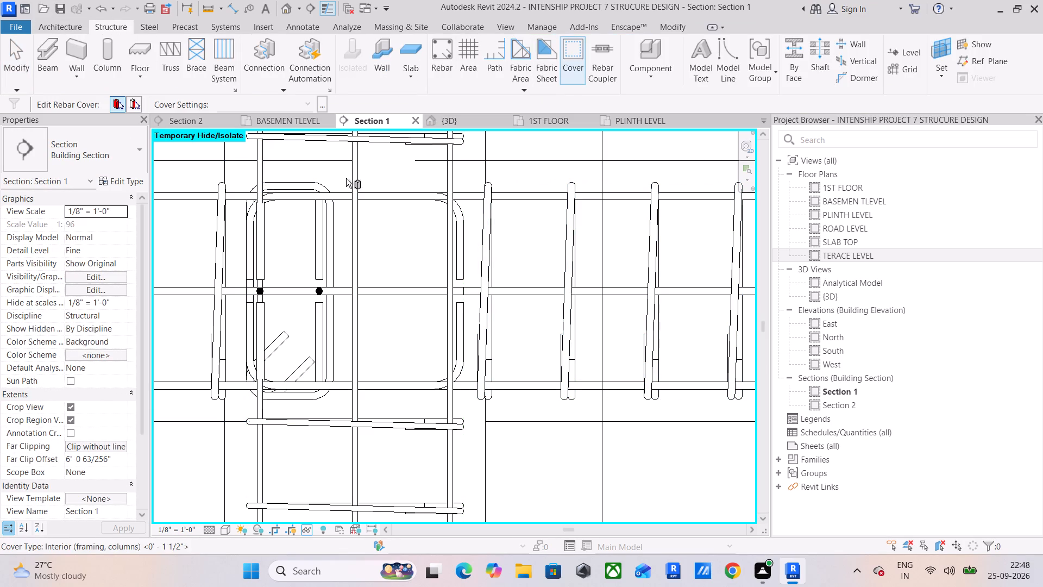
left_click(309, 164)
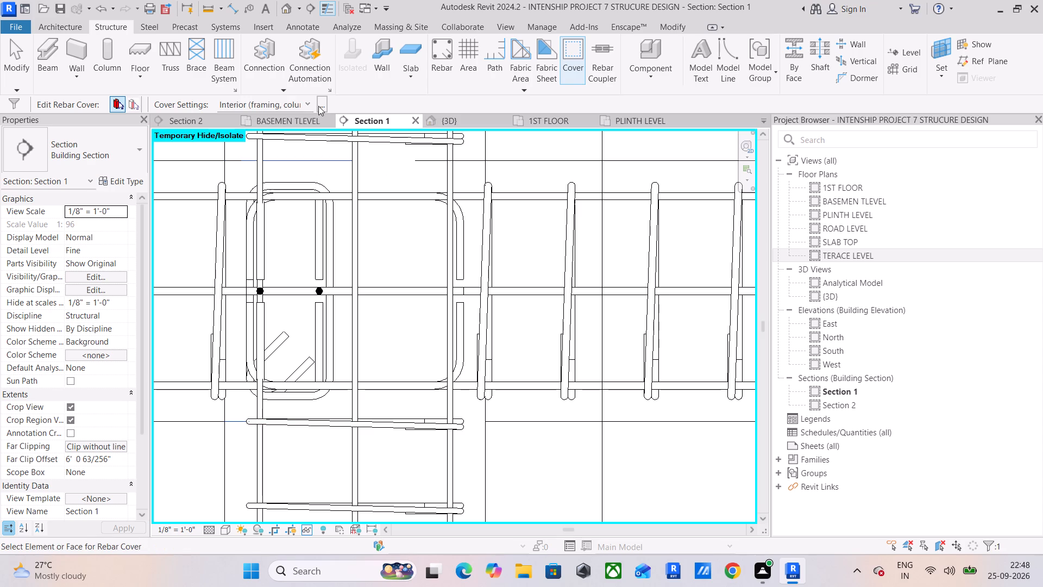
left_click(305, 103)
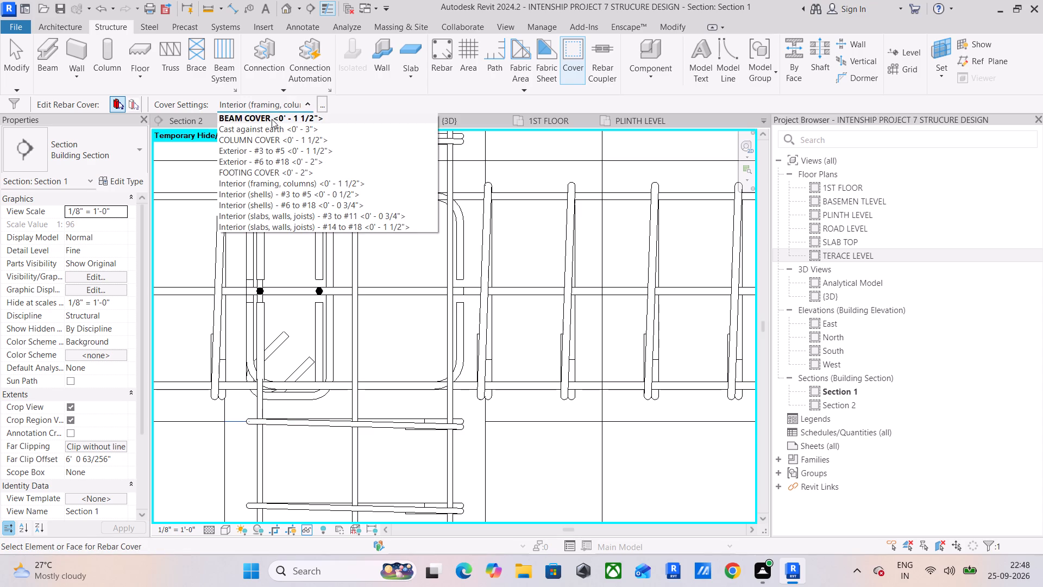
left_click(272, 120)
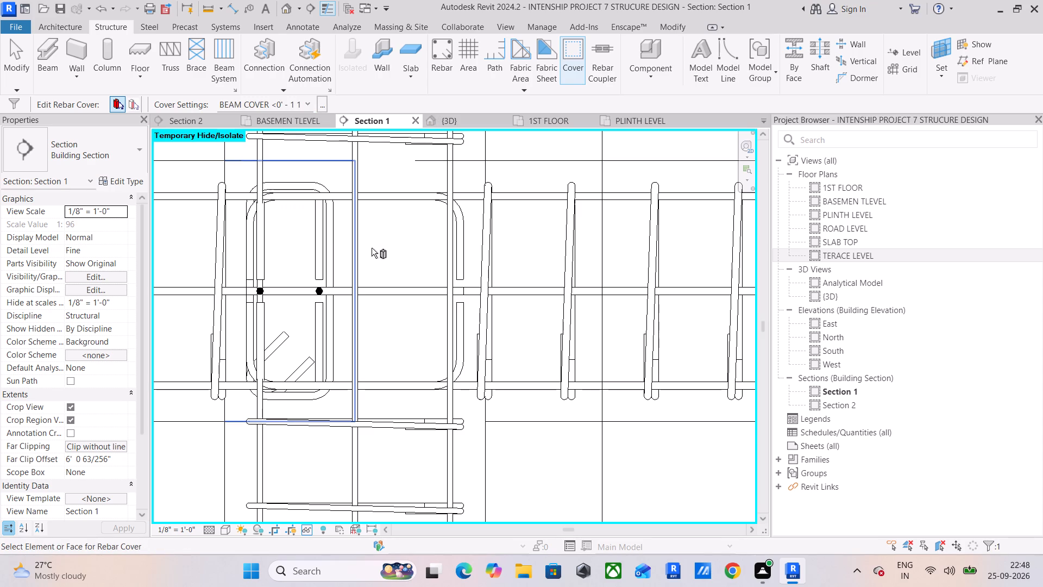
left_click(326, 166)
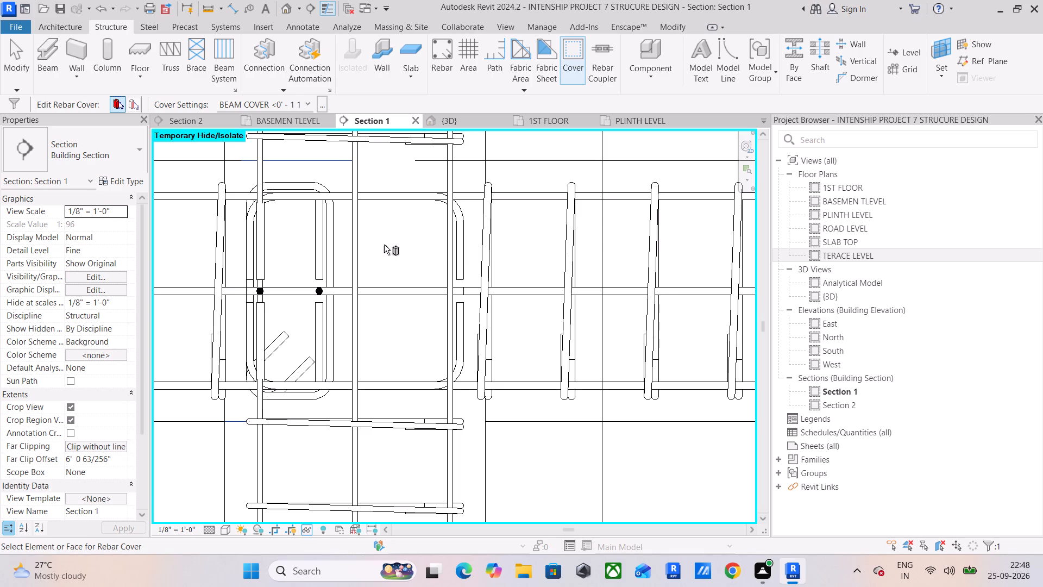
key("Escape")
key("Escape")
Shift one of the overlapping #4 stirrup sets in the short basement-level beam slightly sideways and delete that duplicate set.
left_click(333, 226)
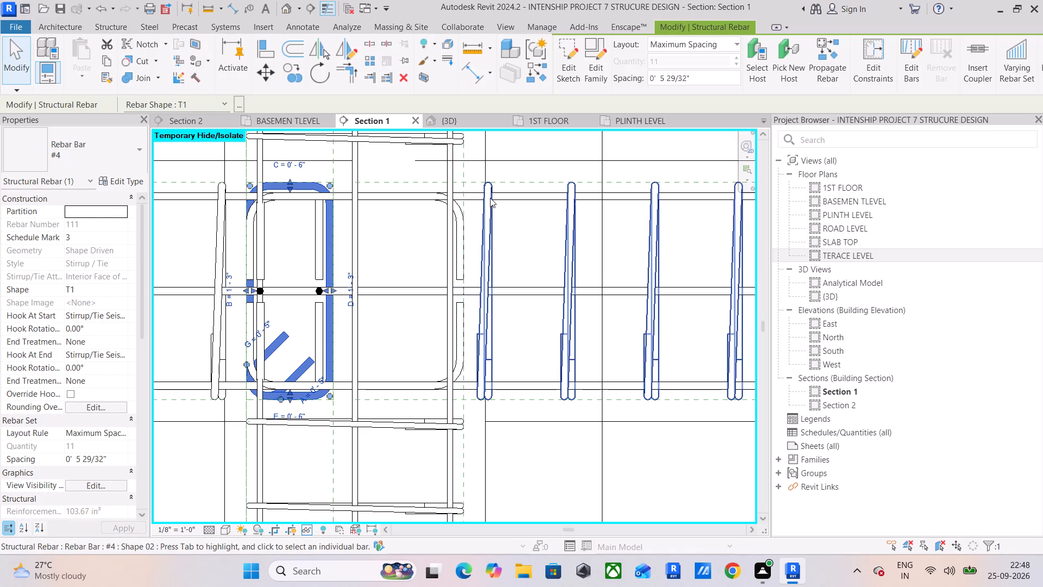
scroll(315, 190, "up", 4)
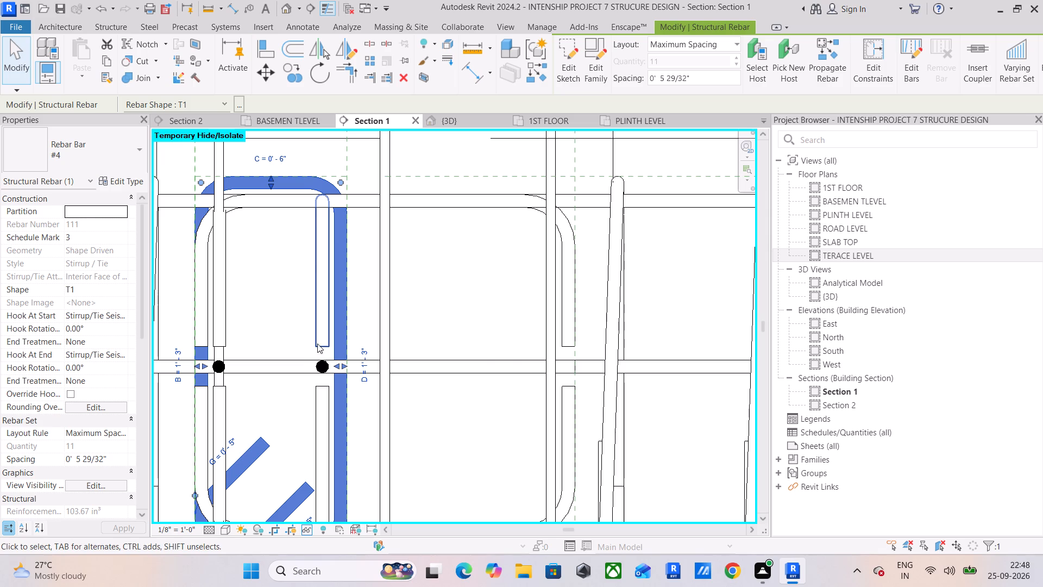
left_click(446, 284)
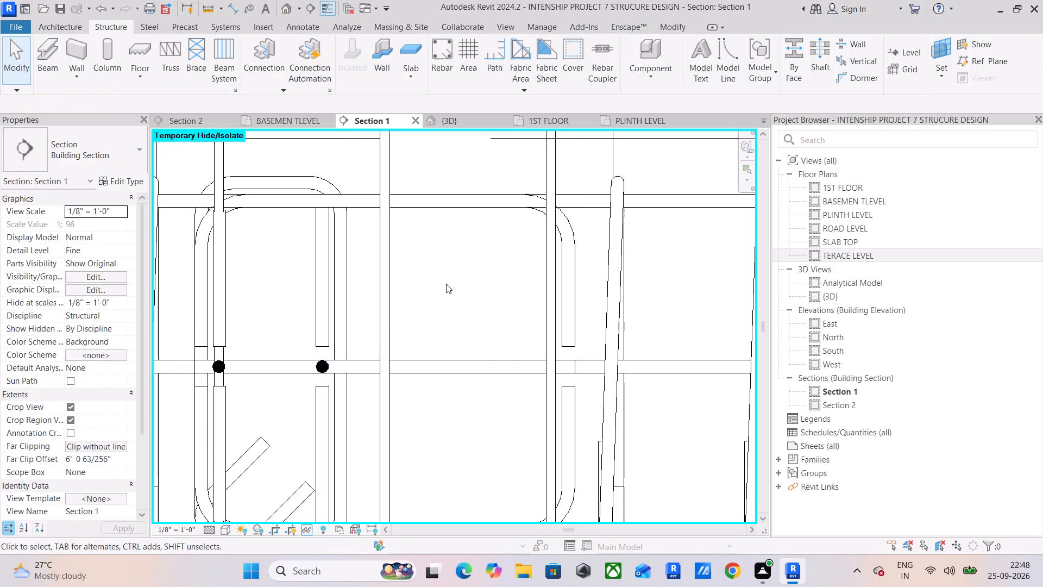
scroll(446, 284, "down", 4)
middle_click_drag(498, 280, 282, 295)
left_click(324, 320)
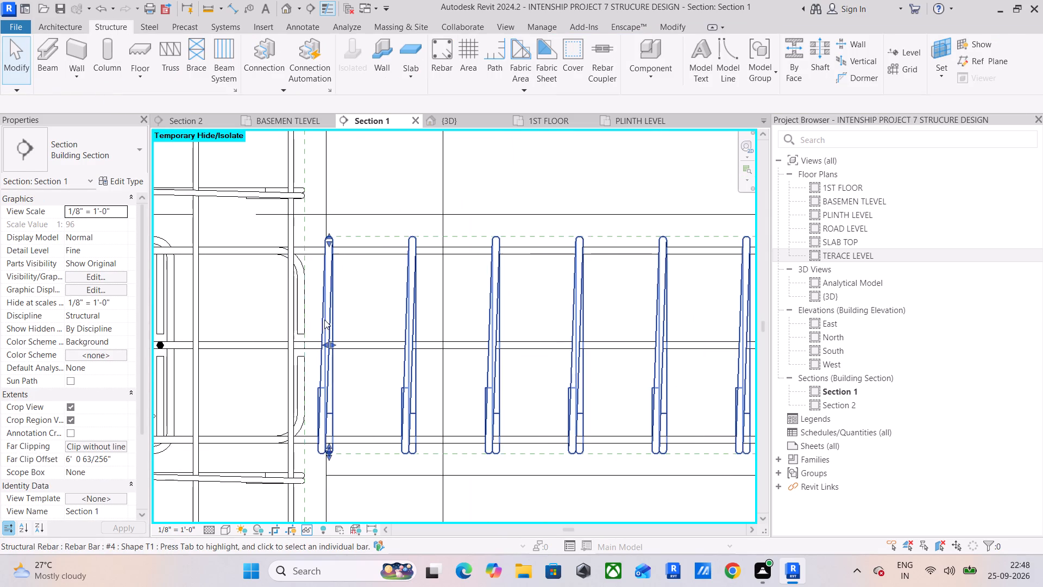
left_click_drag(335, 345, 343, 346)
scroll(343, 346, "down", 6)
scroll(337, 330, "up", 4)
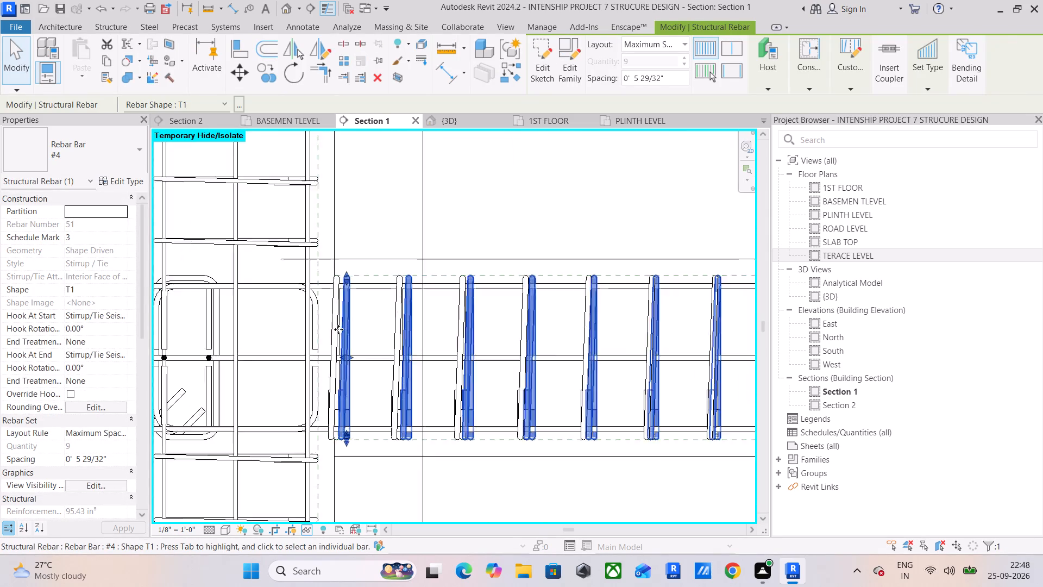
key("Delete")
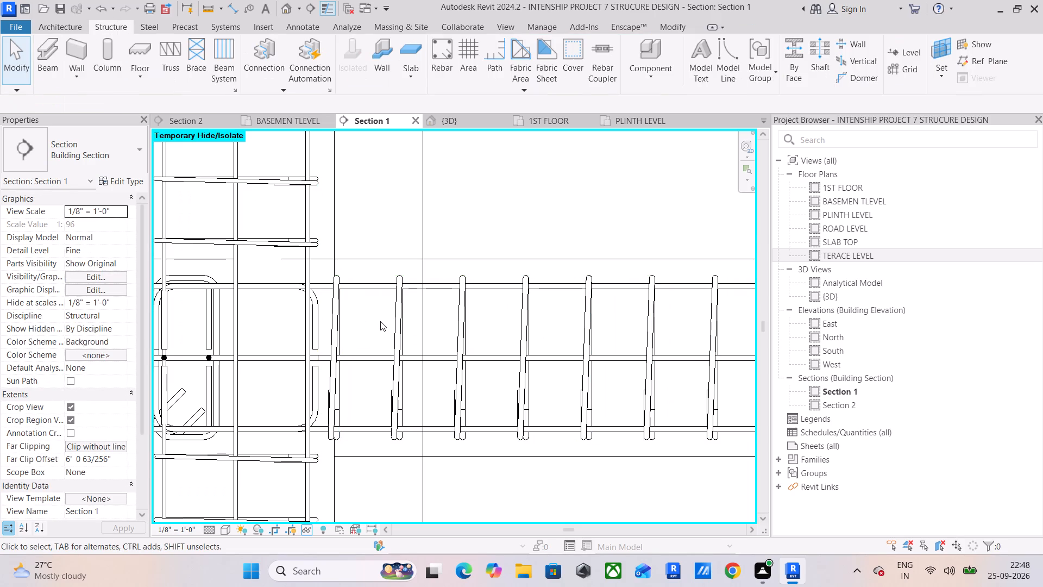
Select the entire isolated structure in the 3D view and list its related warnings.
scroll(432, 320, "down", 5)
middle_click_drag(479, 324, 355, 348)
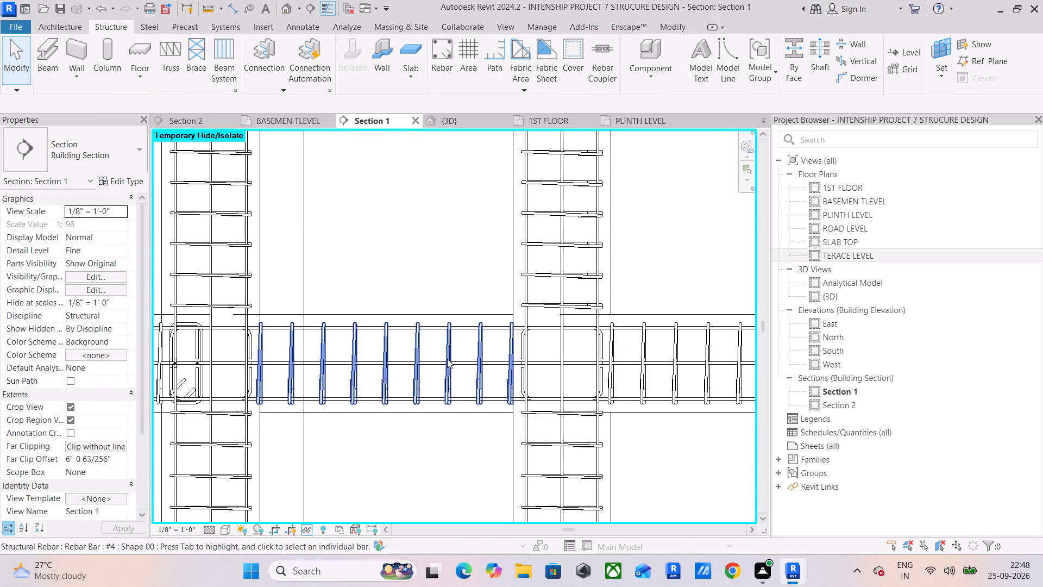
left_click(448, 120)
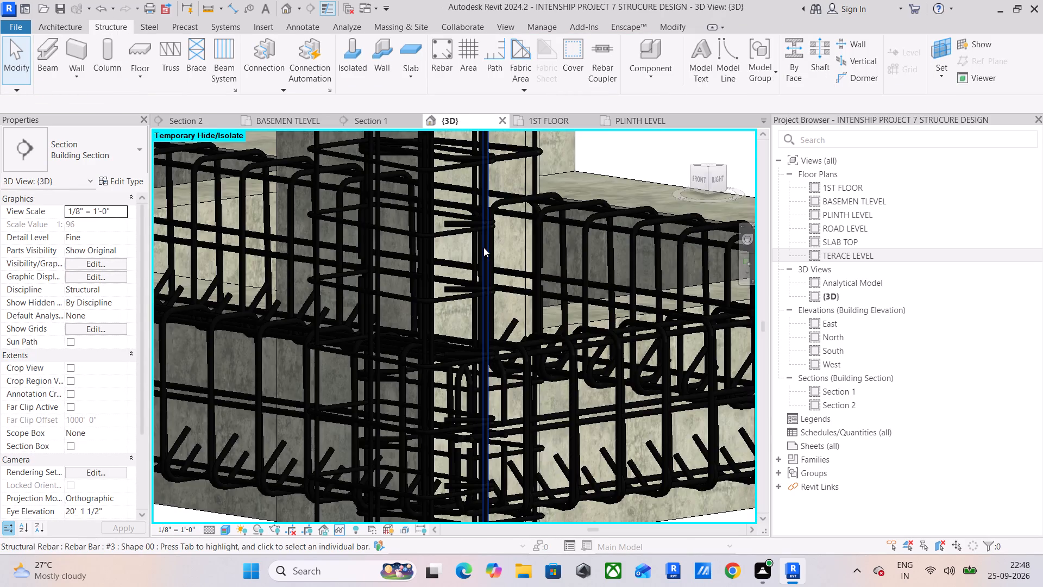
scroll(483, 247, "down", 20)
scroll(483, 247, "down", 4)
middle_click_drag(483, 247, 485, 300)
scroll(483, 248, "down", 1)
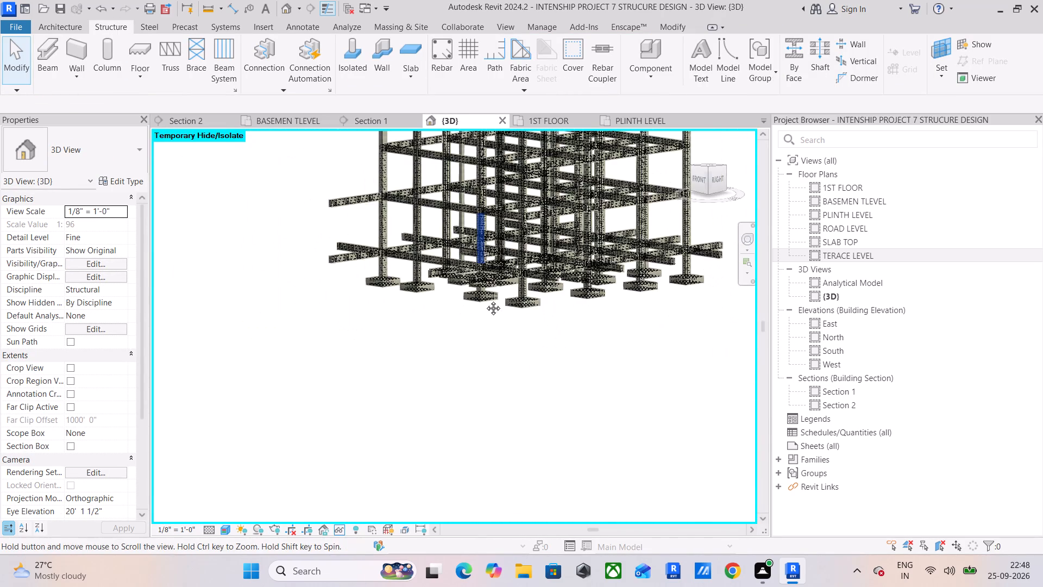
middle_click_drag(485, 300, 468, 414)
scroll(468, 414, "up", 1)
left_click_drag(246, 232, 477, 430)
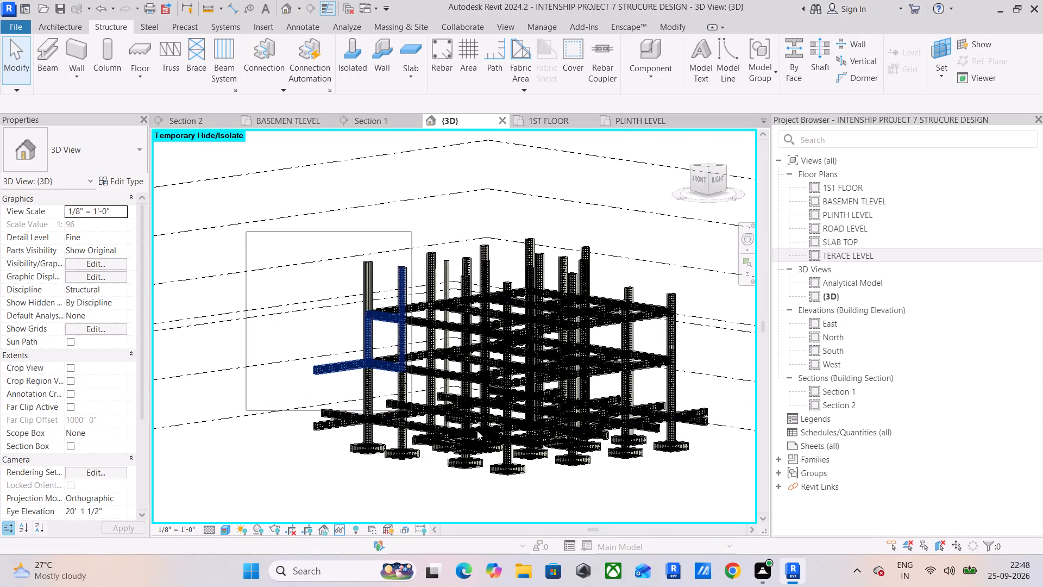
left_click_drag(477, 430, 744, 508)
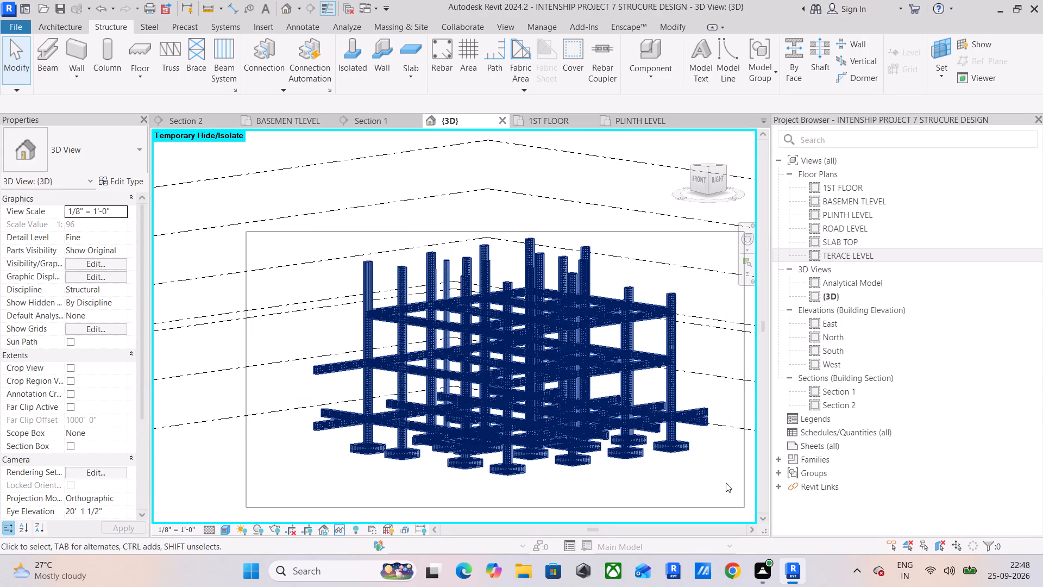
left_click(590, 71)
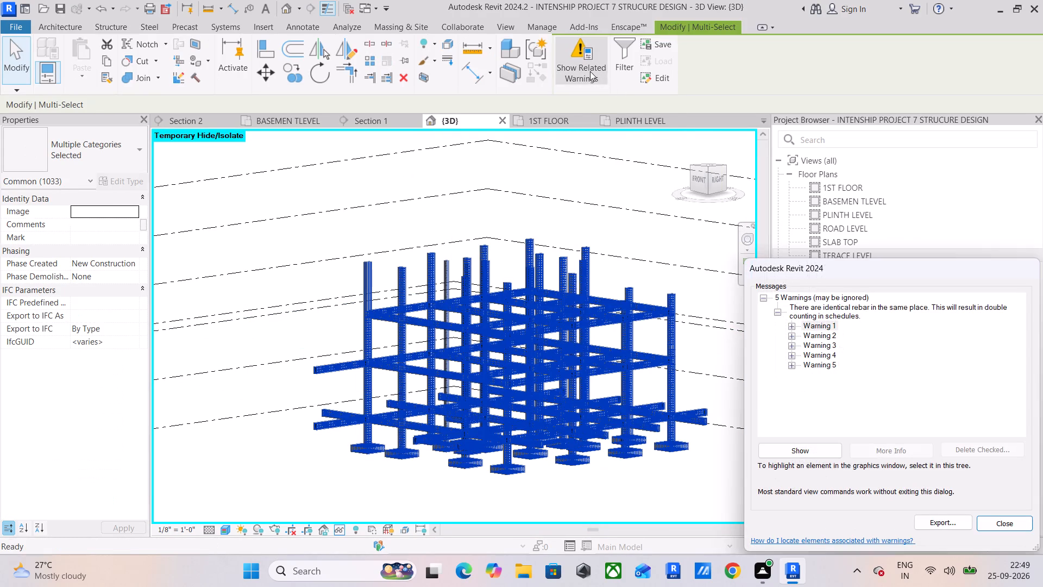
Locate both identical #4 Shape 02 bars from Warning 1 in the 3D view and examine them there.
scroll(807, 335, "up", 4)
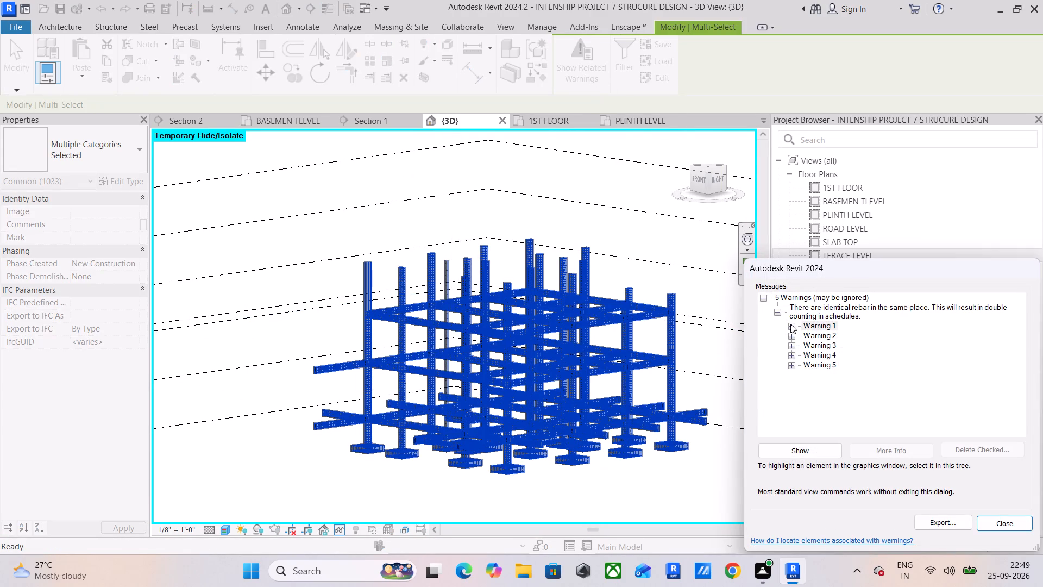
left_click(789, 326)
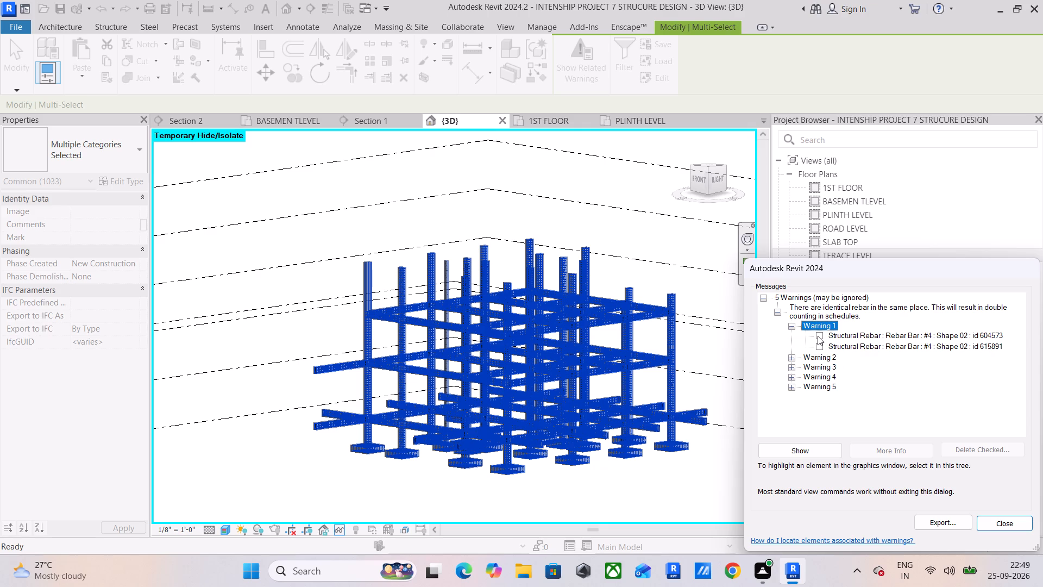
left_click(818, 336)
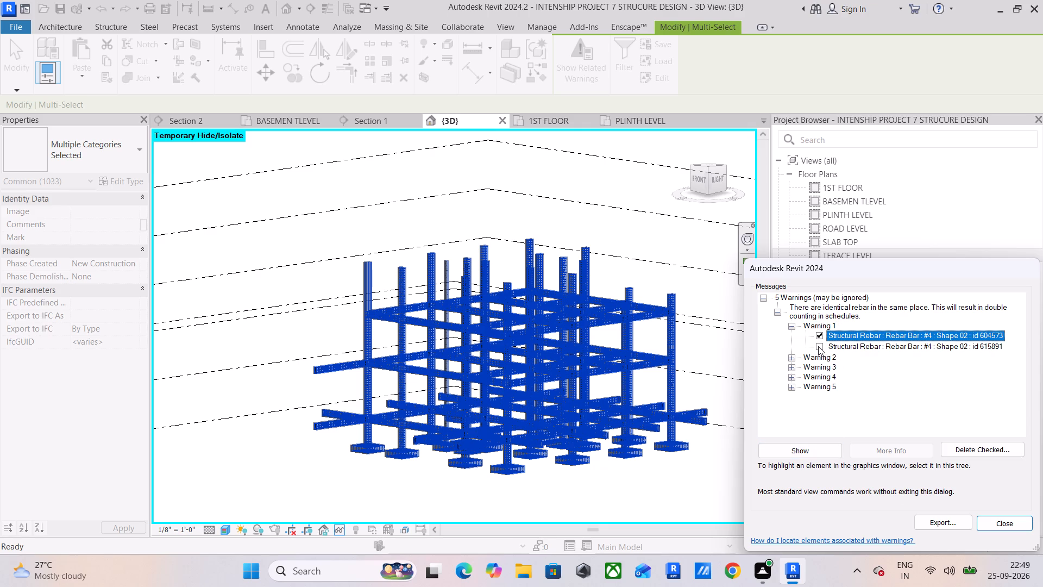
left_click(818, 346)
left_click(804, 449)
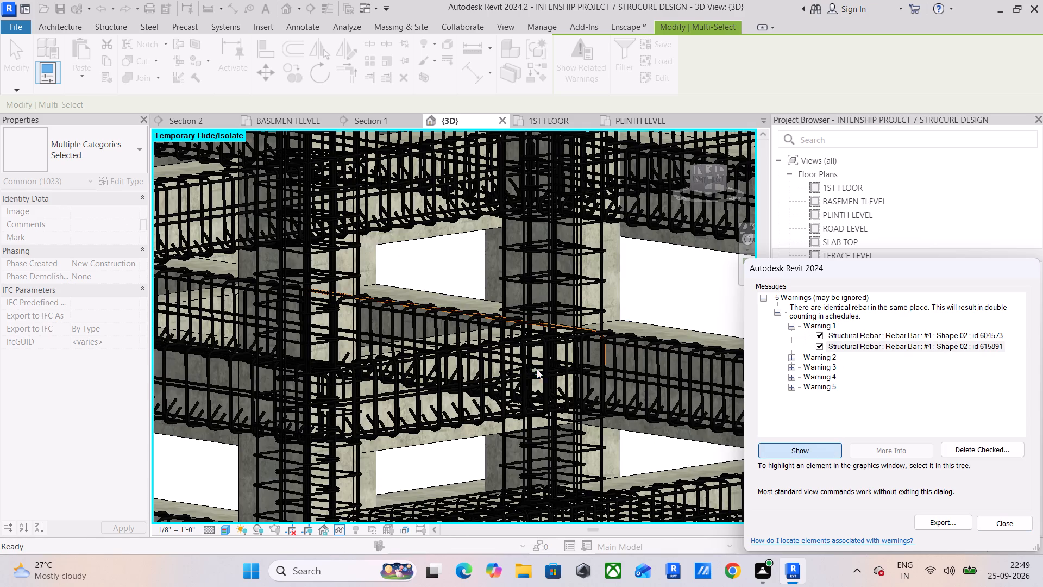
scroll(423, 294, "up", 9)
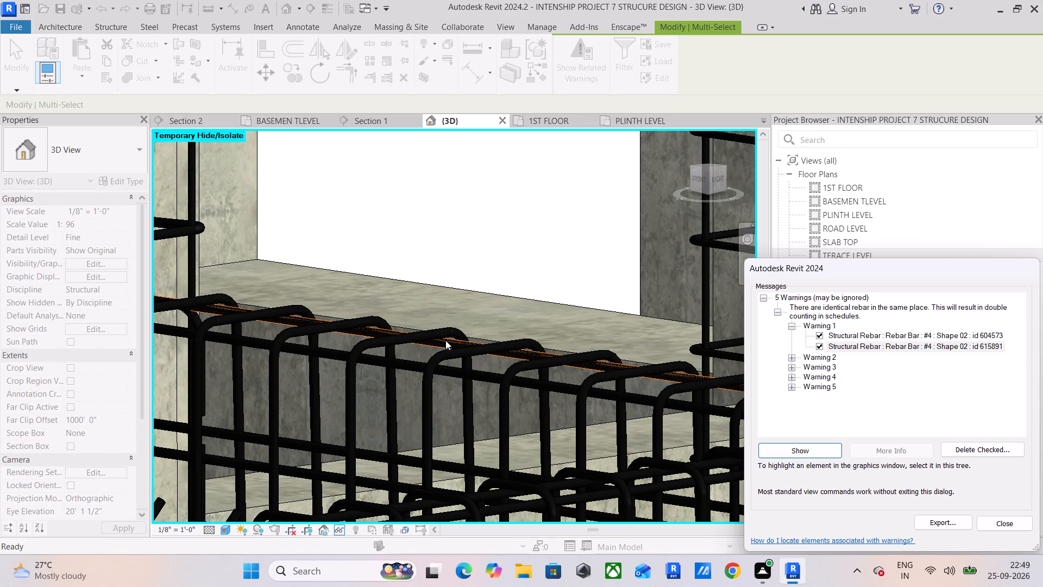
left_click(1005, 528)
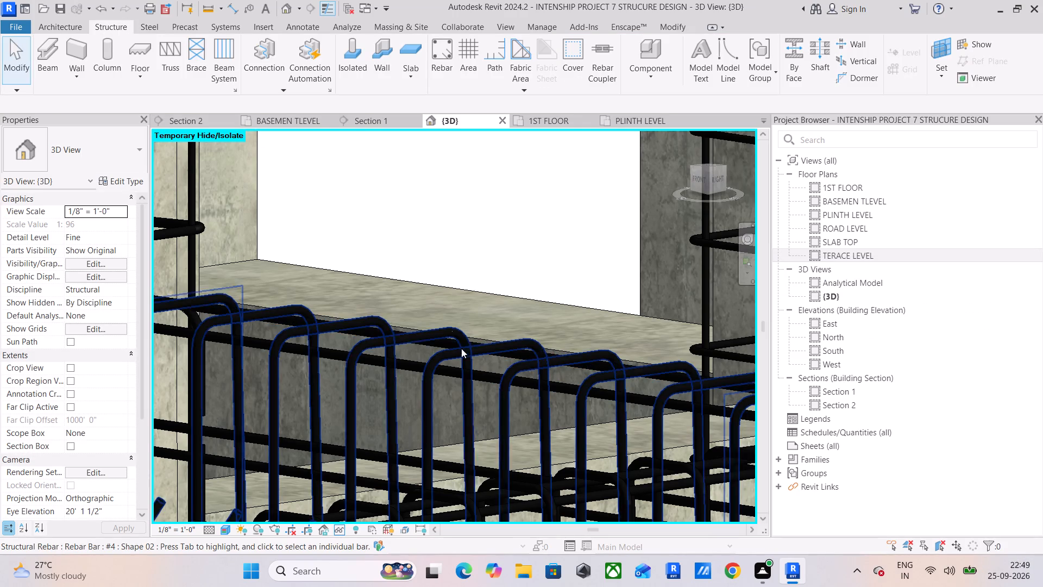
Select the flagged #4 Shape 02 beam bar in 3D and examine its position in Section 1 and Section 2.
left_click(444, 340)
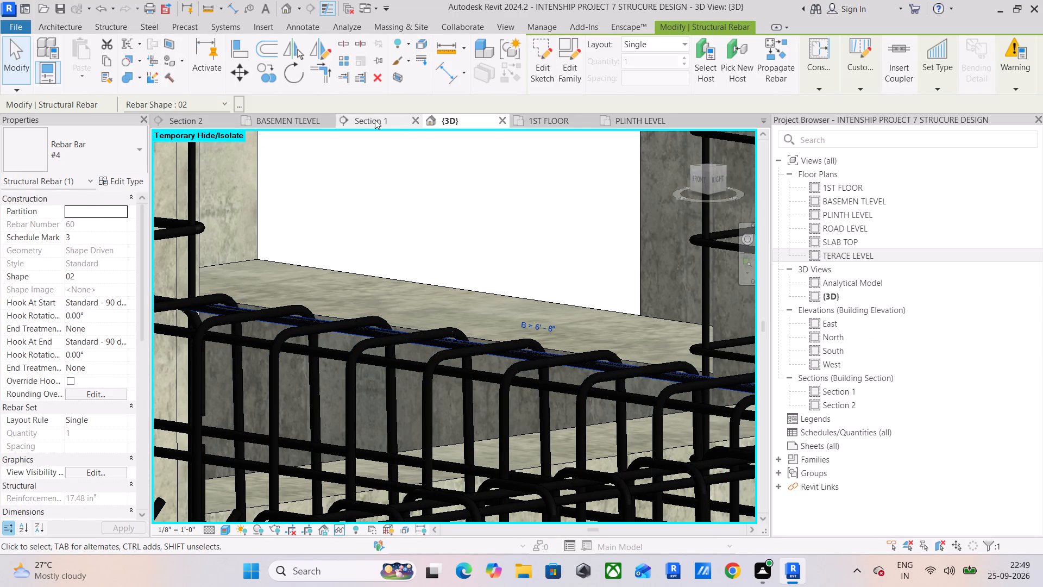
left_click(372, 120)
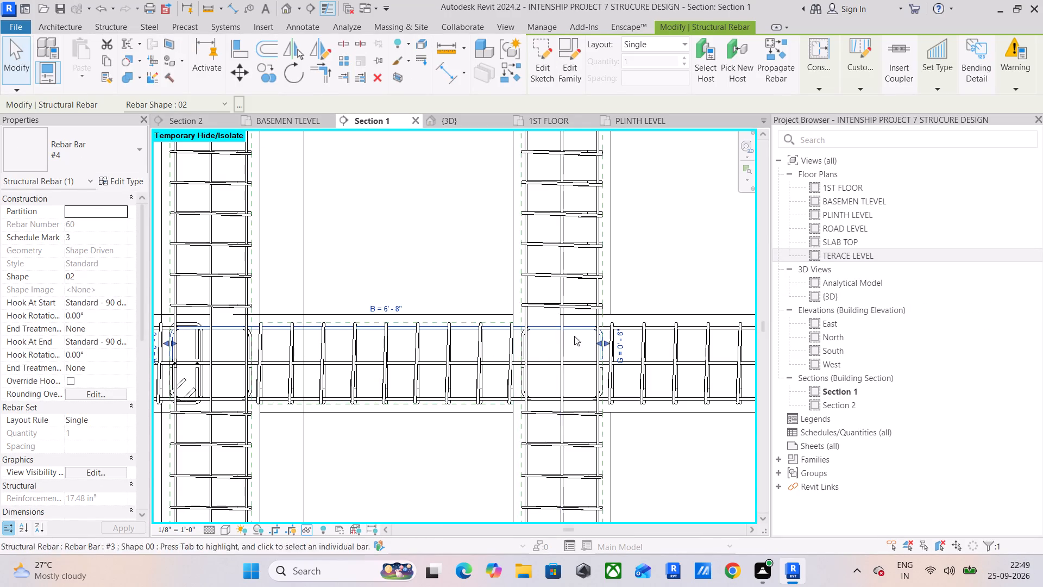
scroll(588, 333, "up", 4)
scroll(441, 348, "down", 5)
middle_click_drag(328, 352, 433, 361)
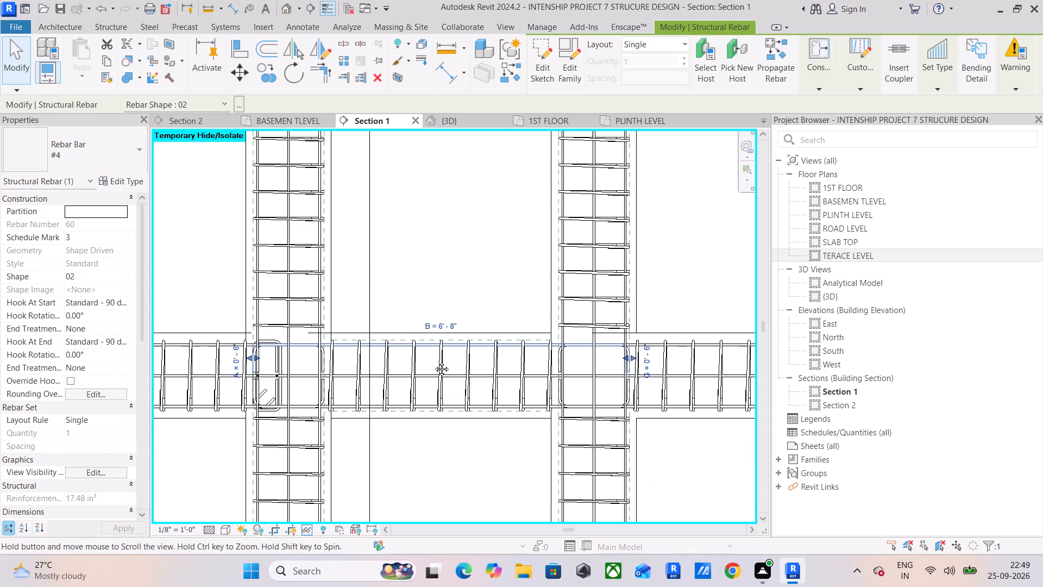
middle_click_drag(433, 361, 435, 361)
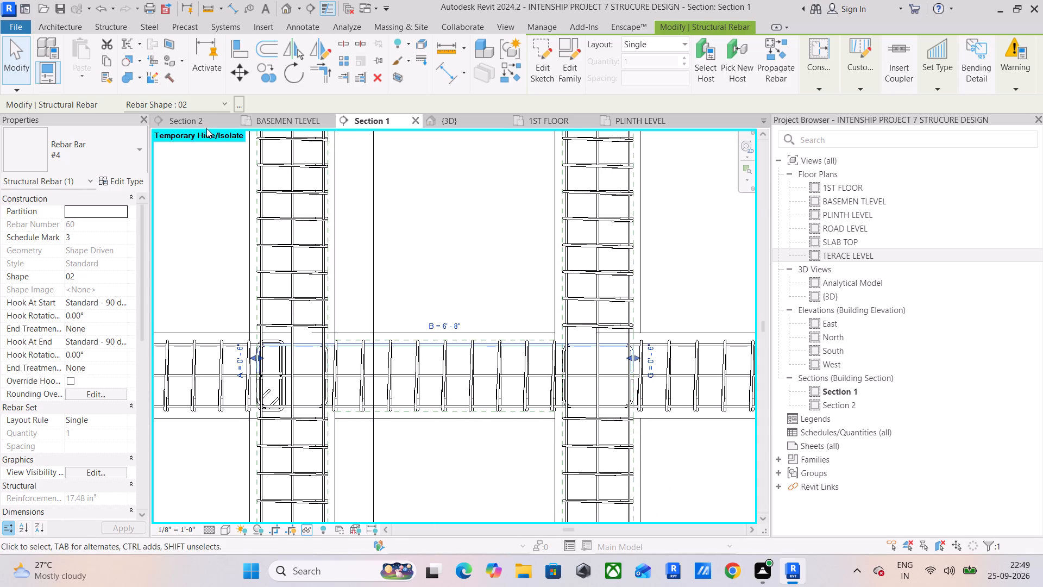
left_click(204, 122)
scroll(420, 372, "up", 9)
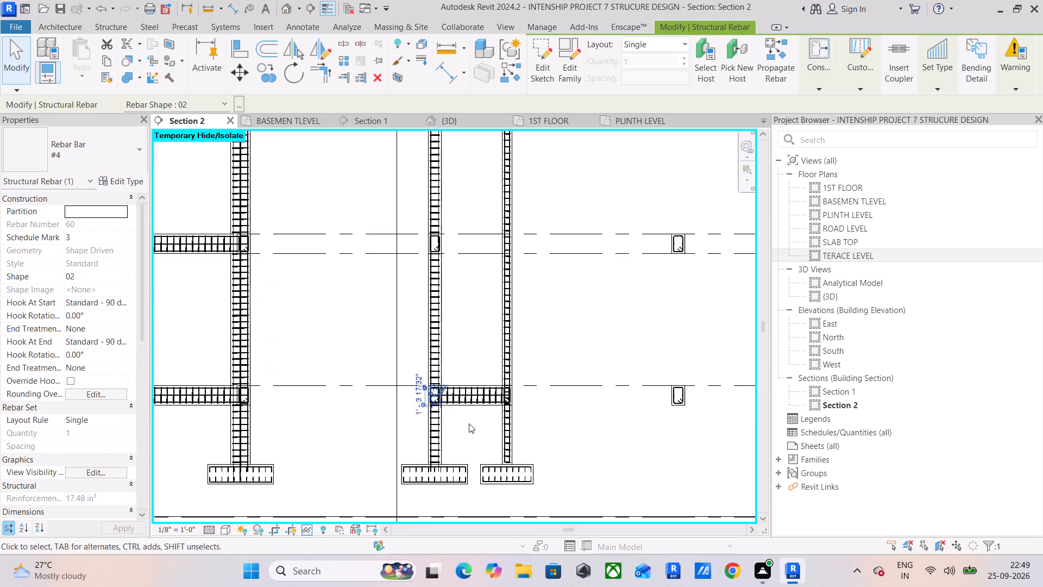
scroll(469, 423, "up", 7)
scroll(399, 363, "up", 6)
scroll(436, 392, "up", 3)
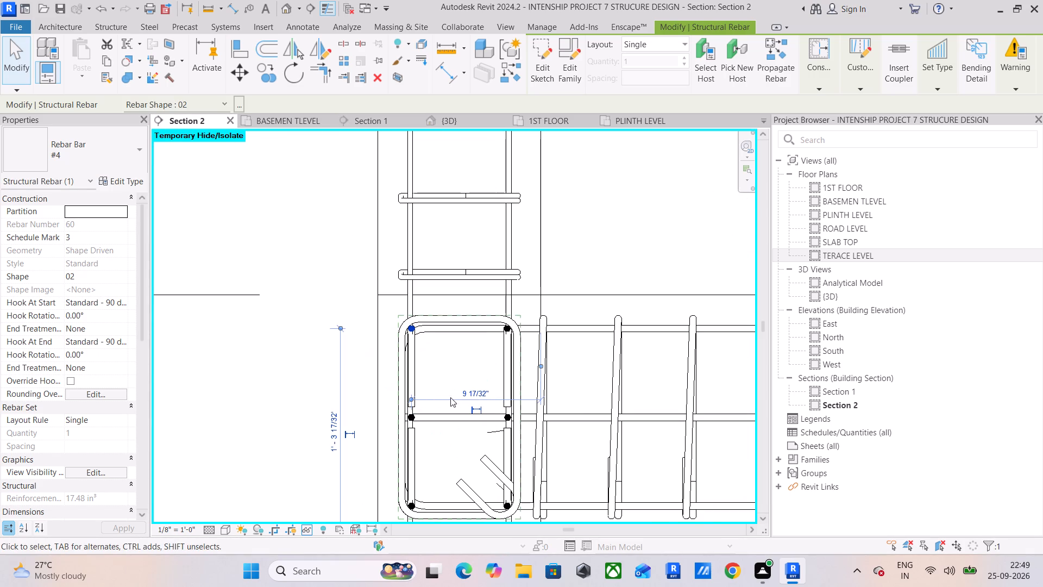
scroll(426, 379, "up", 5)
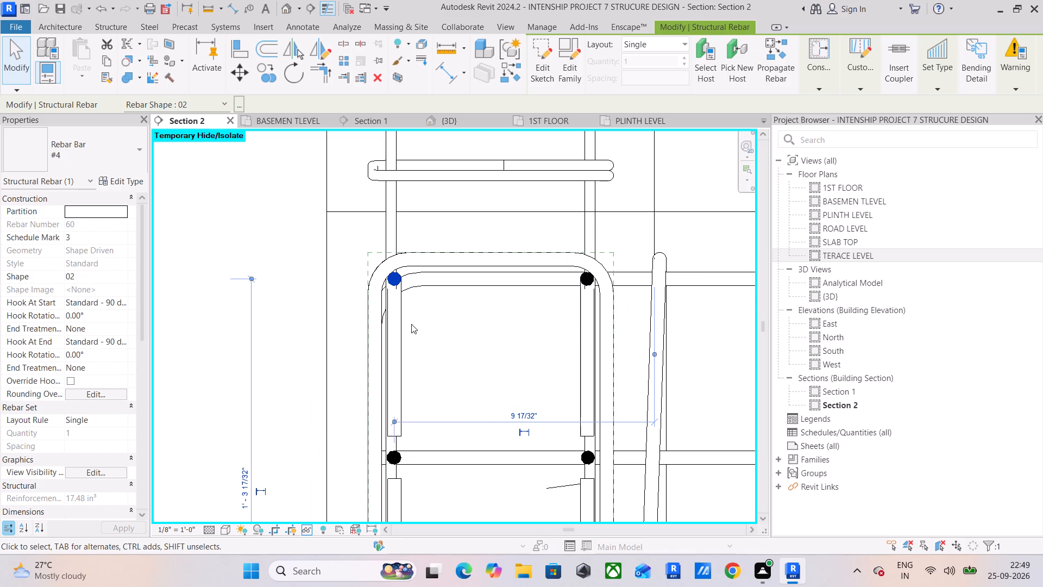
scroll(410, 323, "up", 5)
scroll(410, 323, "down", 5)
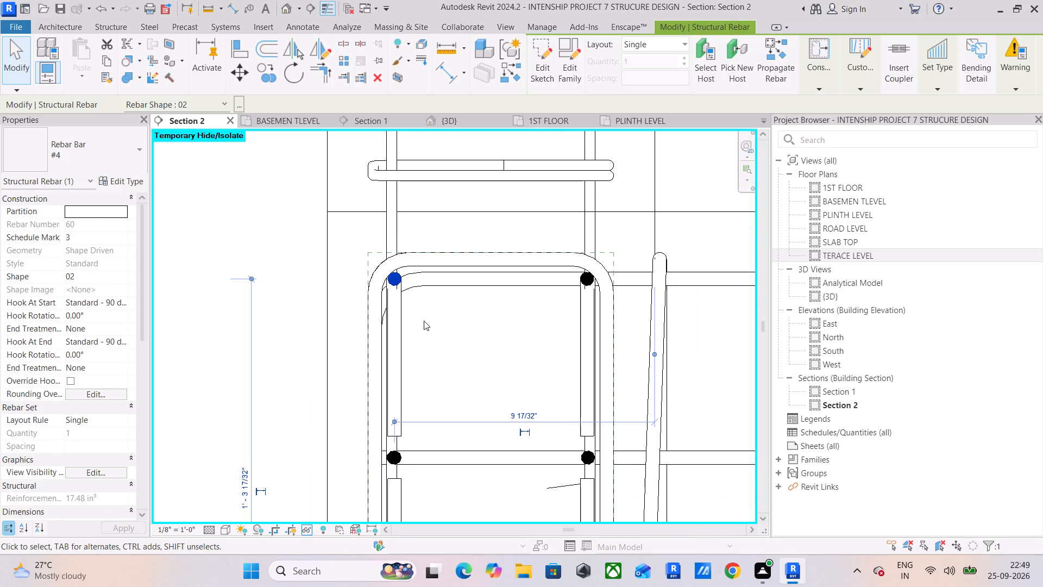
scroll(424, 321, "down", 4)
scroll(470, 406, "down", 4)
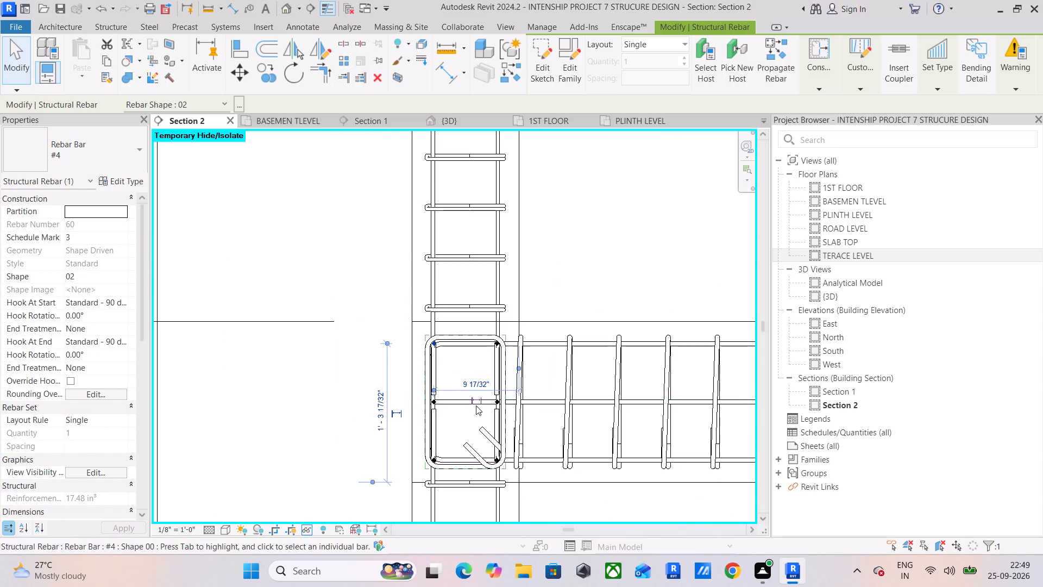
scroll(507, 401, "down", 1)
scroll(531, 353, "down", 5)
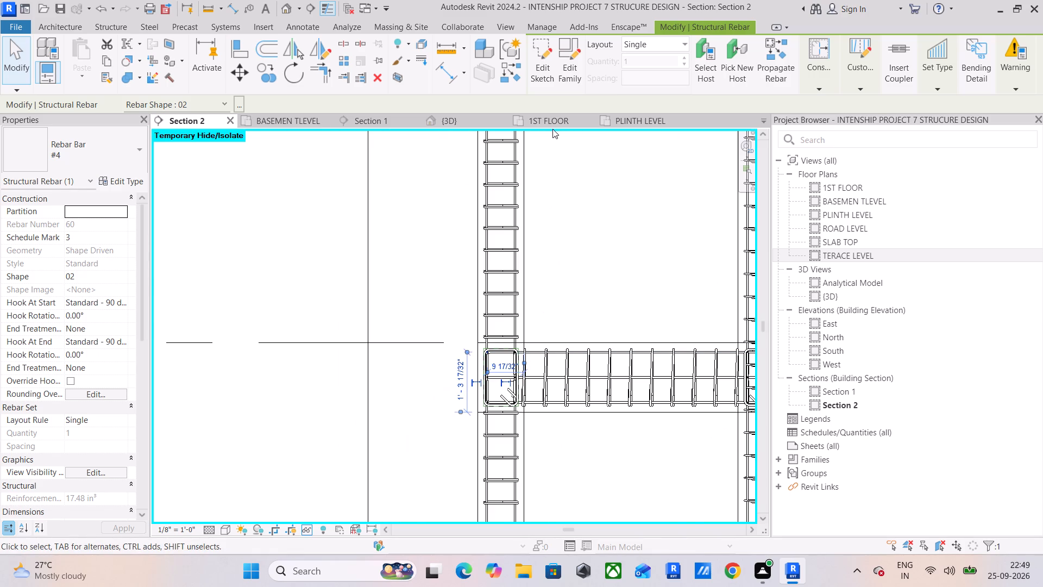
Move the Section 2 line sideways in the BASEMEN TLEVEL plan so it cuts through the staircase between grids B and C.
left_click(292, 121)
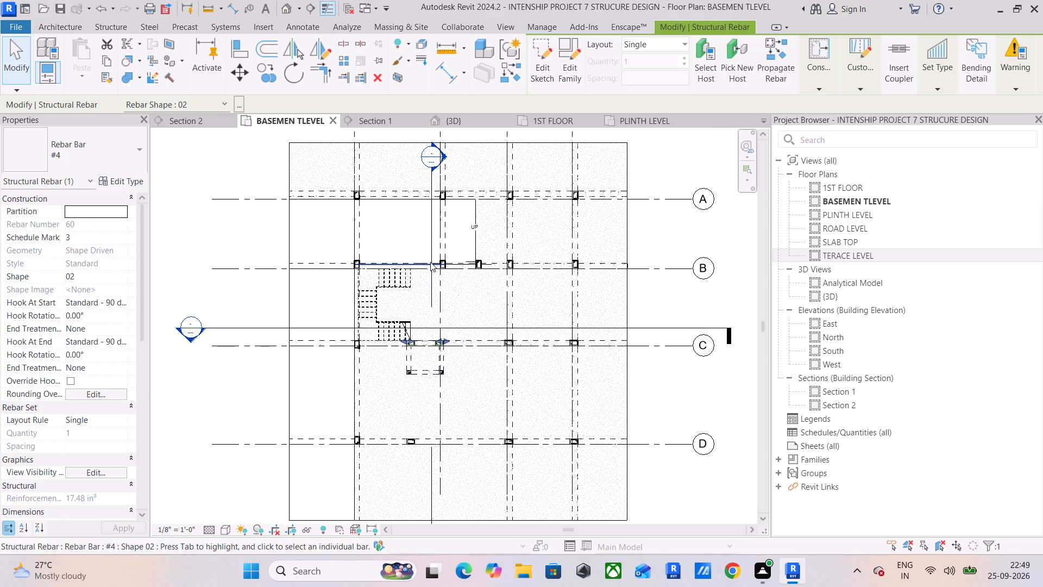
scroll(430, 264, "up", 5)
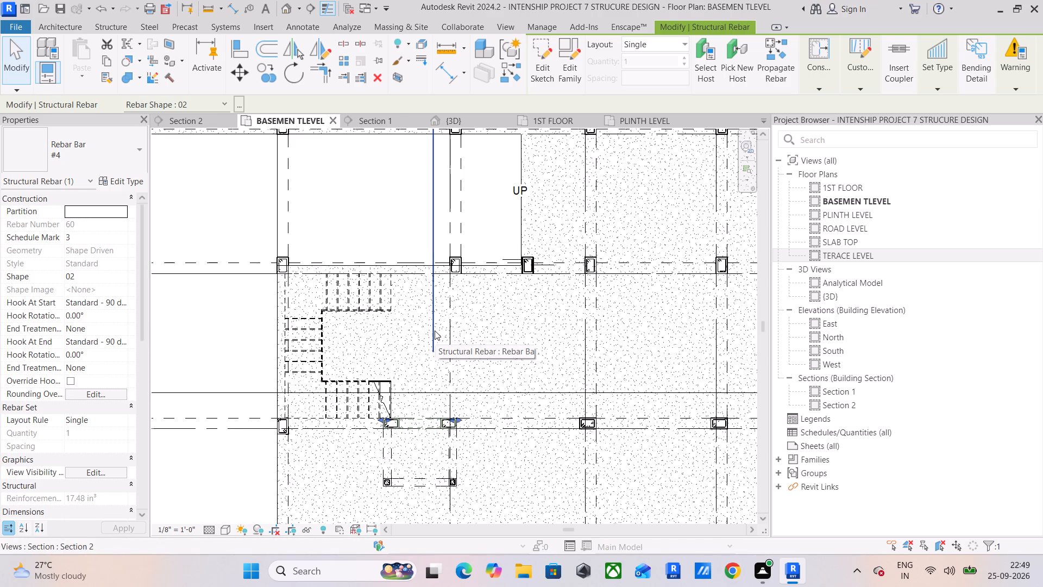
left_click(435, 330)
left_click_drag(433, 324, 354, 324)
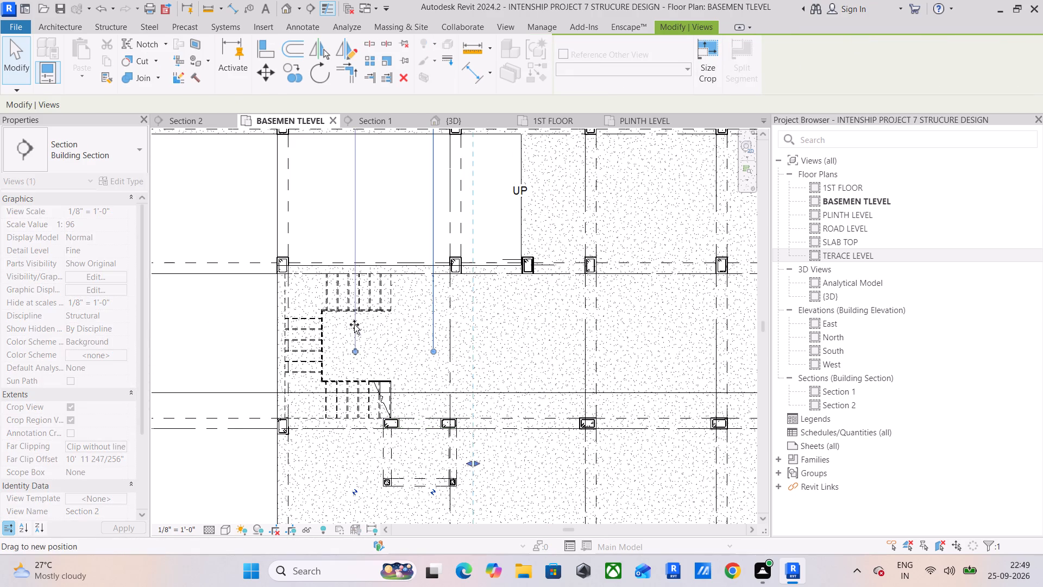
left_click_drag(354, 324, 362, 334)
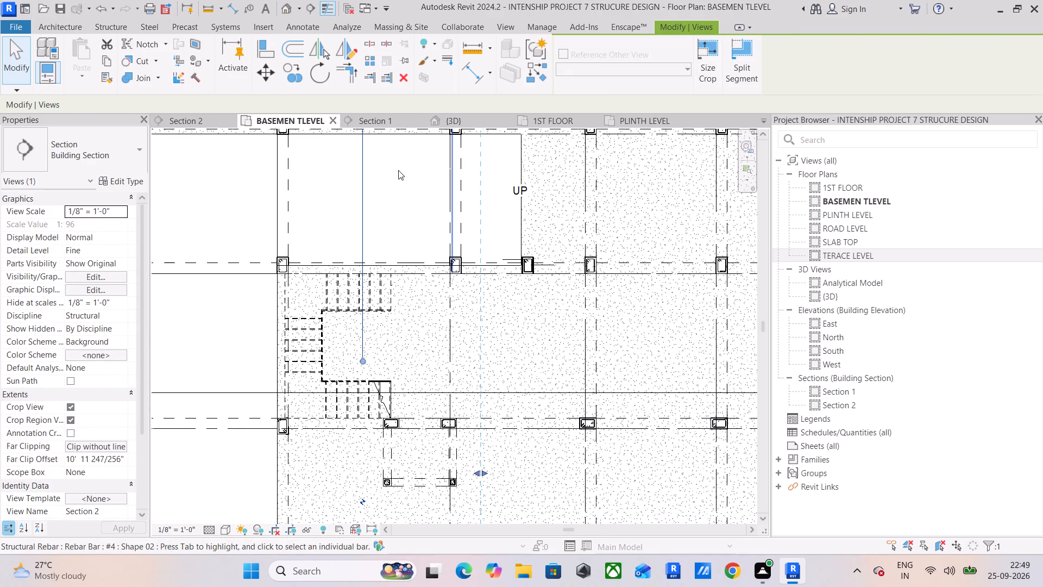
Examine the short basement-level beam and its two column joints in the relocated Section 2.
left_click(190, 121)
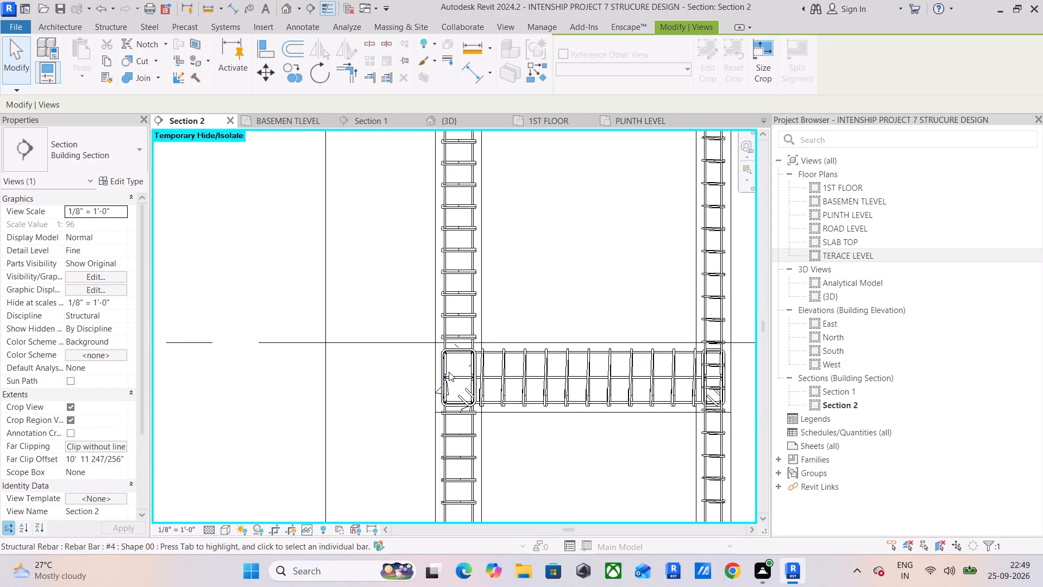
scroll(472, 386, "up", 5)
scroll(472, 386, "down", 11)
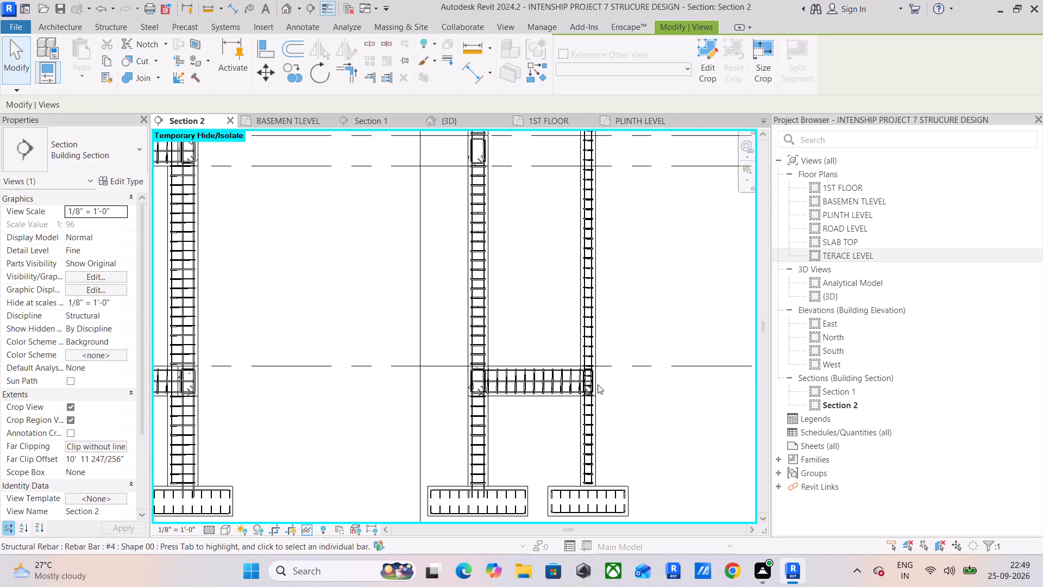
scroll(601, 382, "up", 17)
scroll(543, 385, "down", 11)
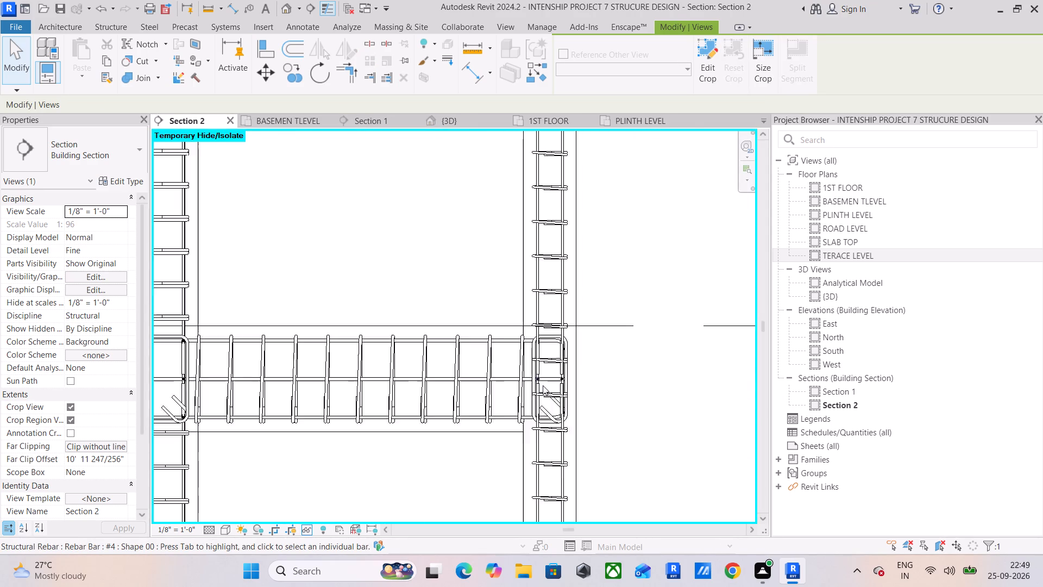
scroll(543, 385, "down", 2)
Select the flagged #4 Shape 02 top bar of the short basement beam, check it in both sections, and delete it.
left_click(448, 125)
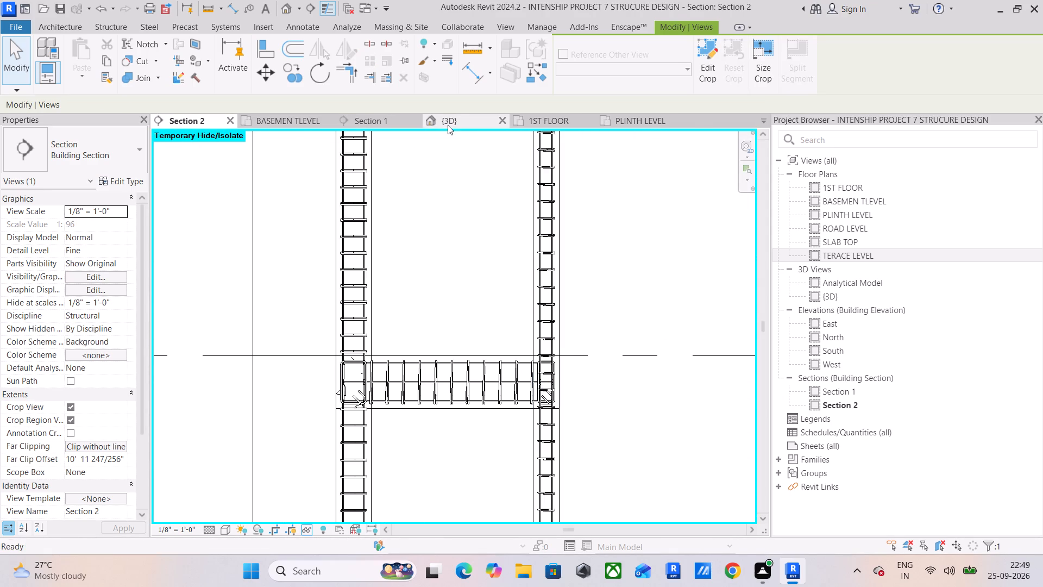
left_click(499, 356)
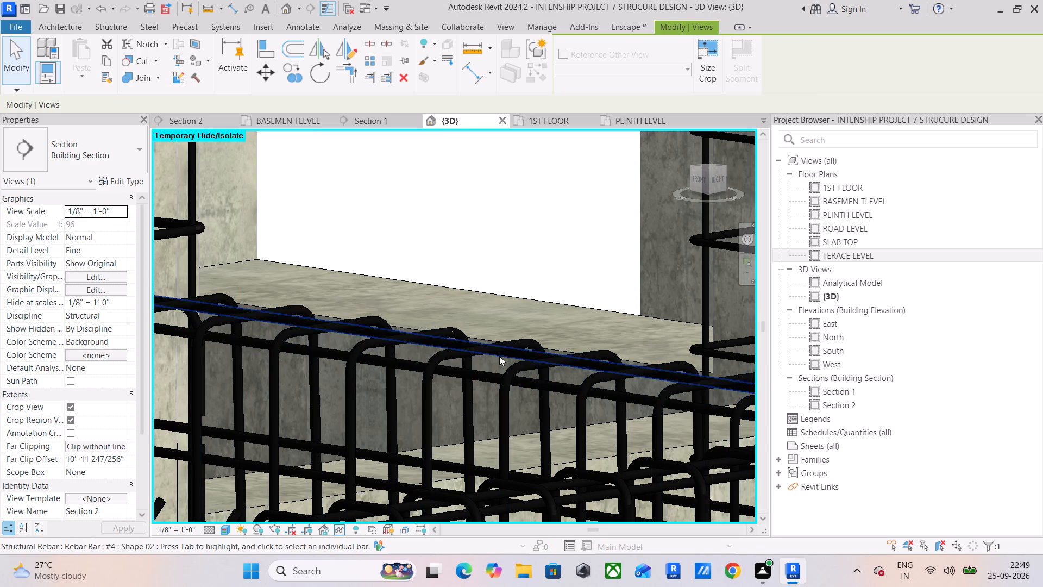
left_click(350, 122)
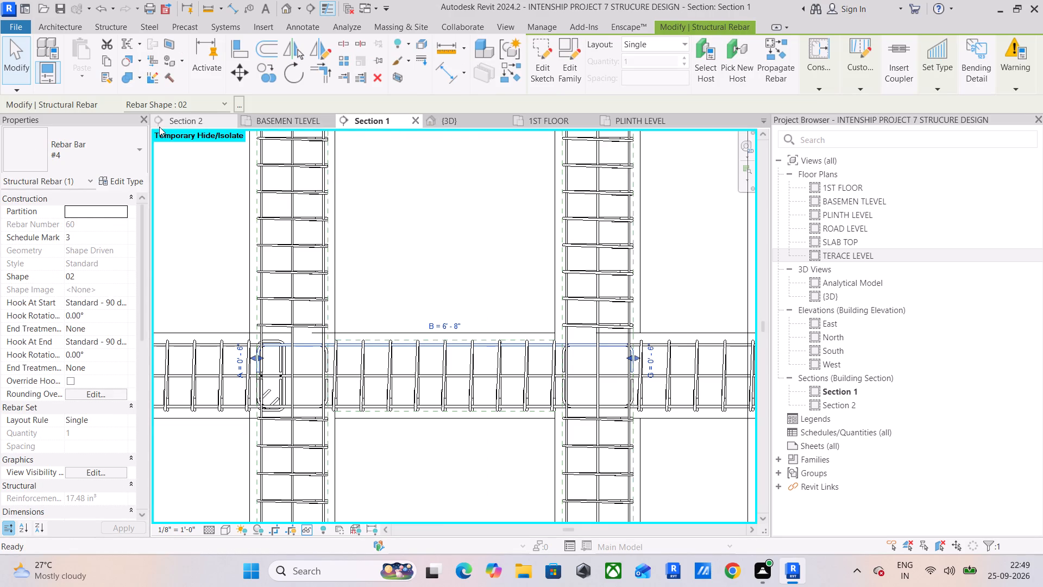
left_click(181, 118)
scroll(346, 380, "up", 5)
scroll(343, 326, "up", 5)
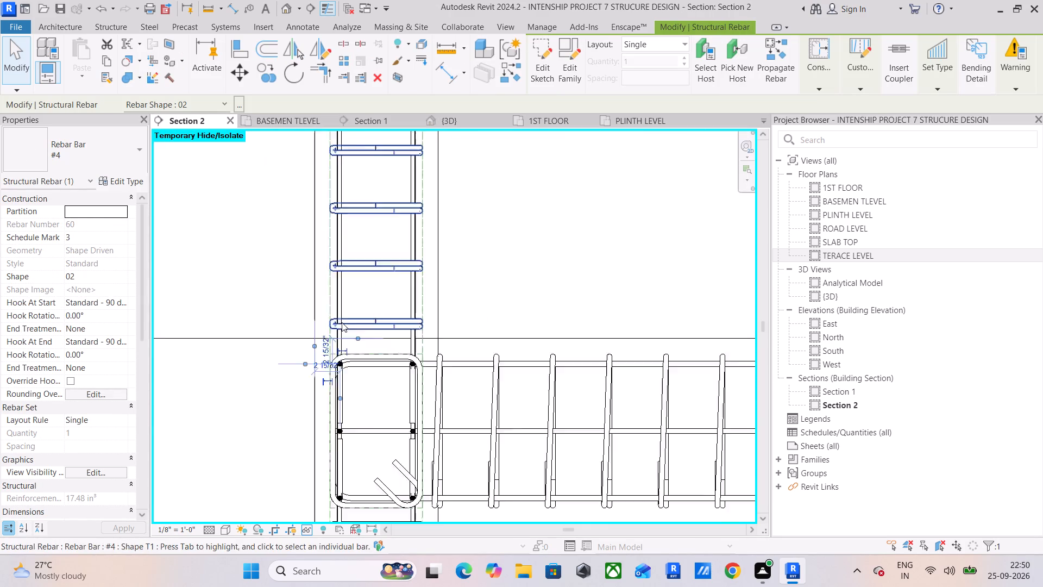
scroll(342, 322, "up", 7)
middle_click_drag(345, 377, 365, 273)
scroll(398, 351, "up", 6)
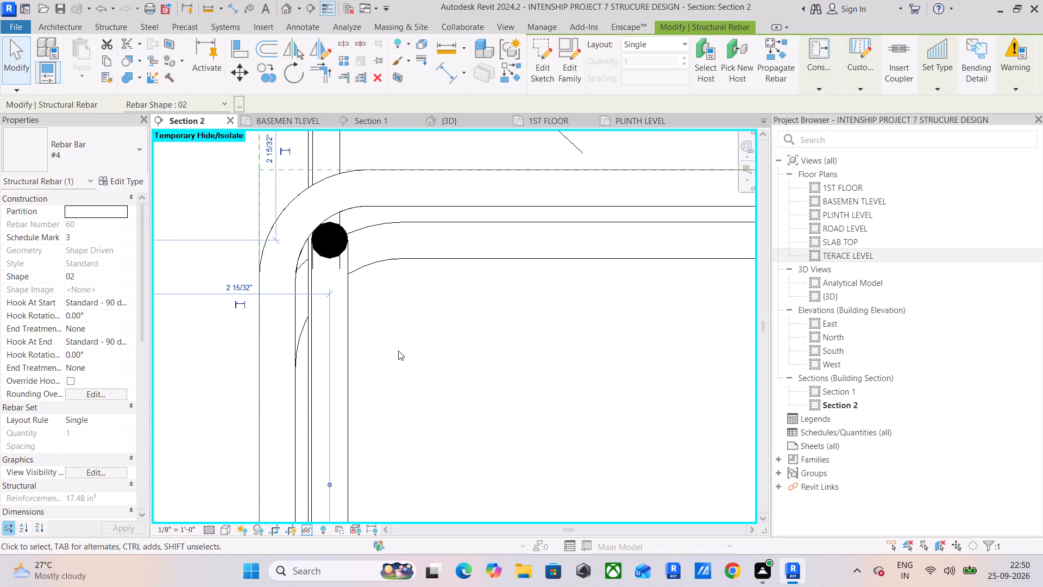
scroll(373, 353, "down", 5)
middle_click_drag(373, 353, 388, 309)
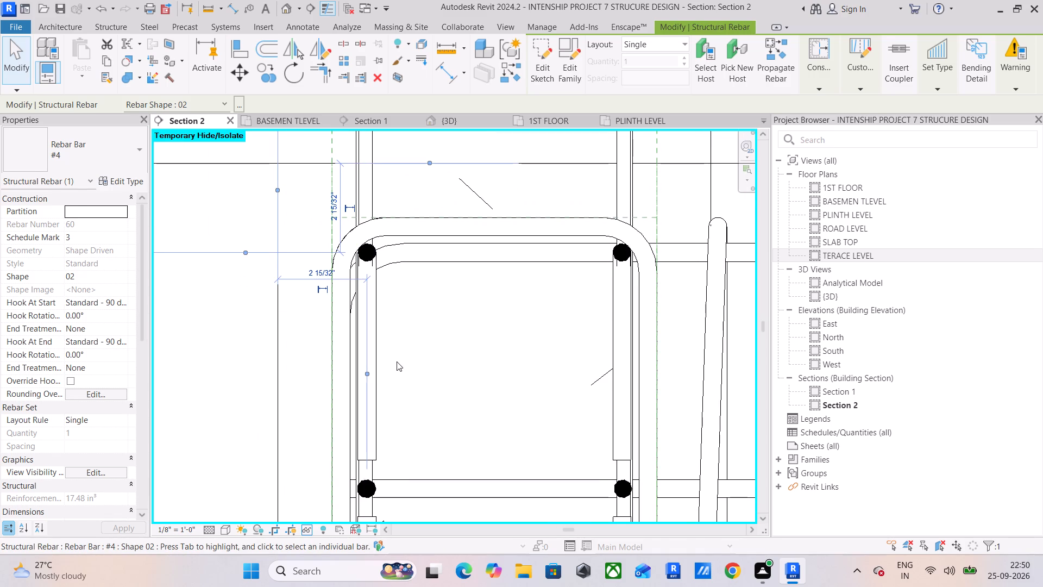
key("Delete")
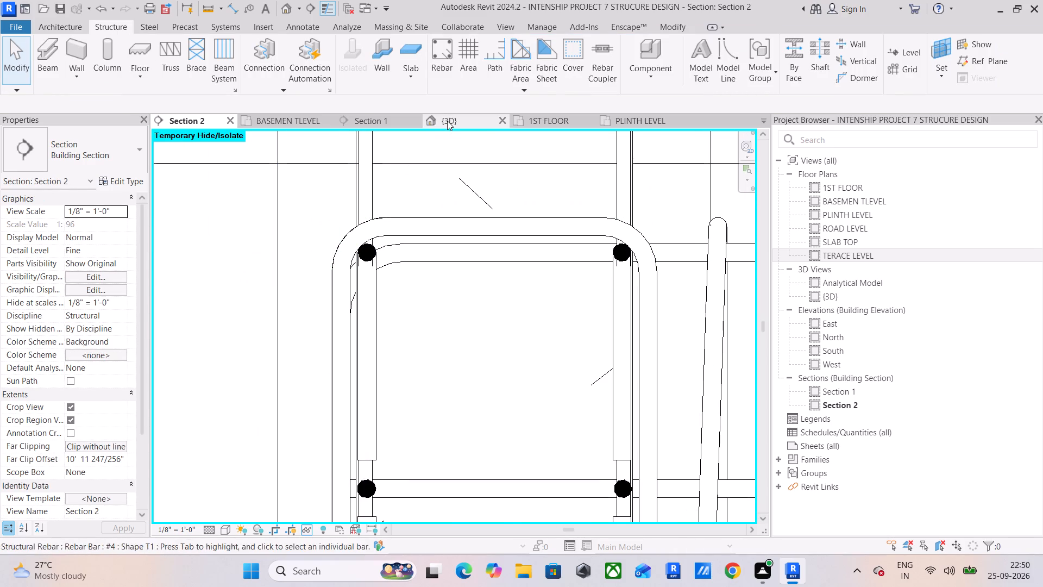
Examine the #4 Shape 02 bars at the top of the short beam in the 3D view.
left_click(447, 121)
left_click(524, 355)
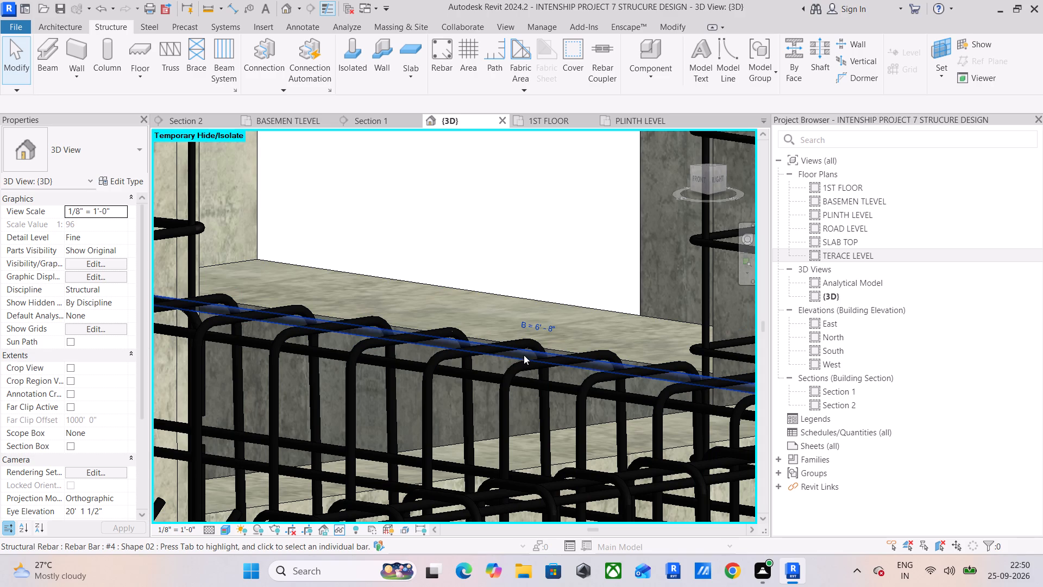
left_click(464, 378)
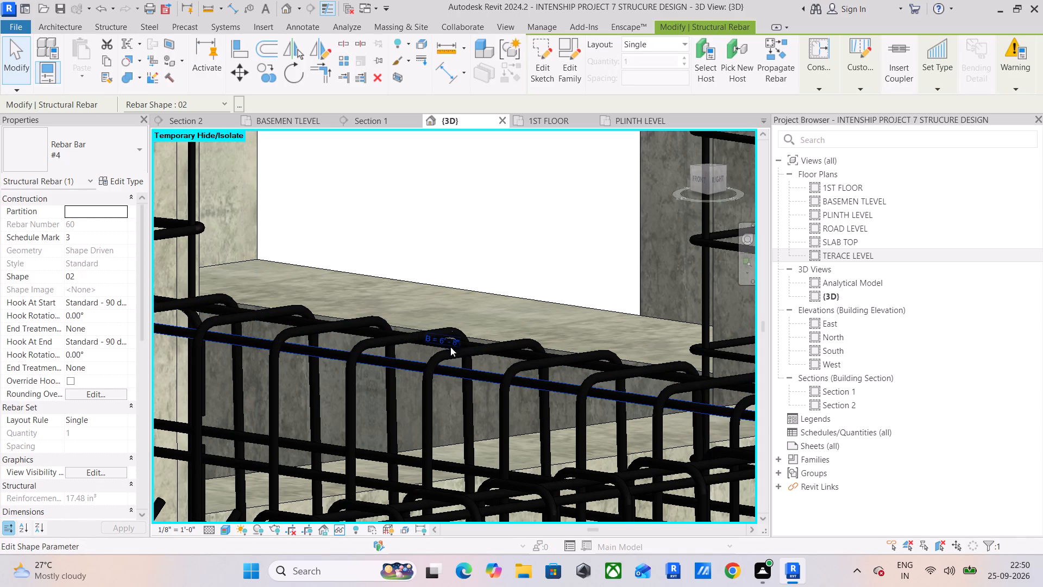
left_click(511, 353)
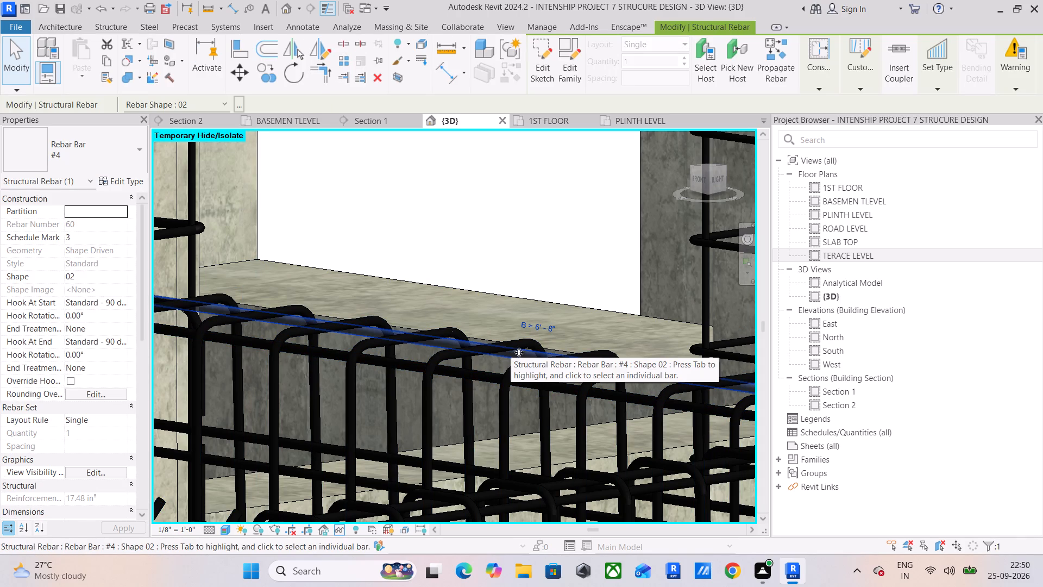
scroll(522, 353, "down", 5)
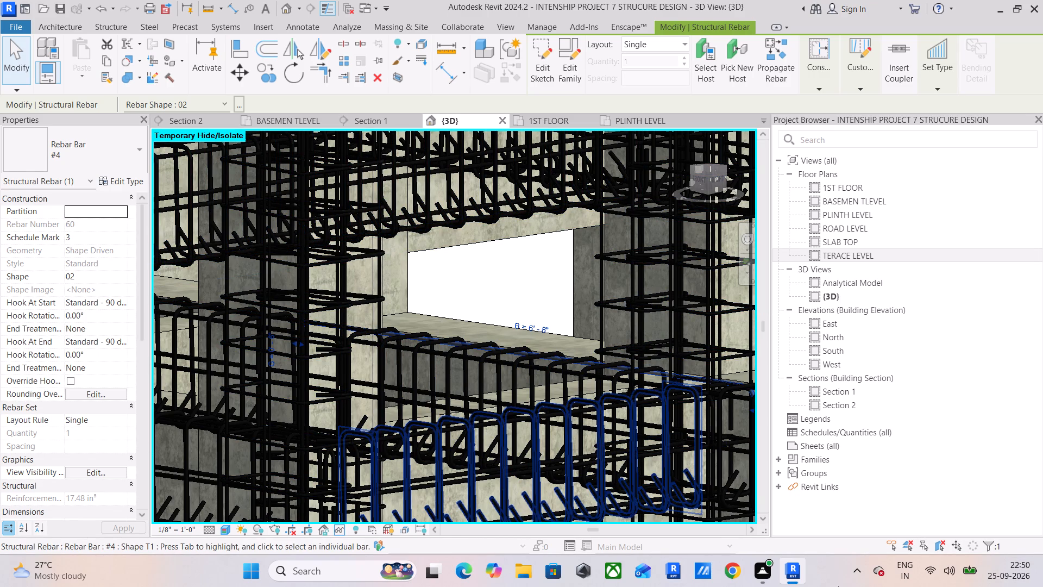
left_click(532, 288)
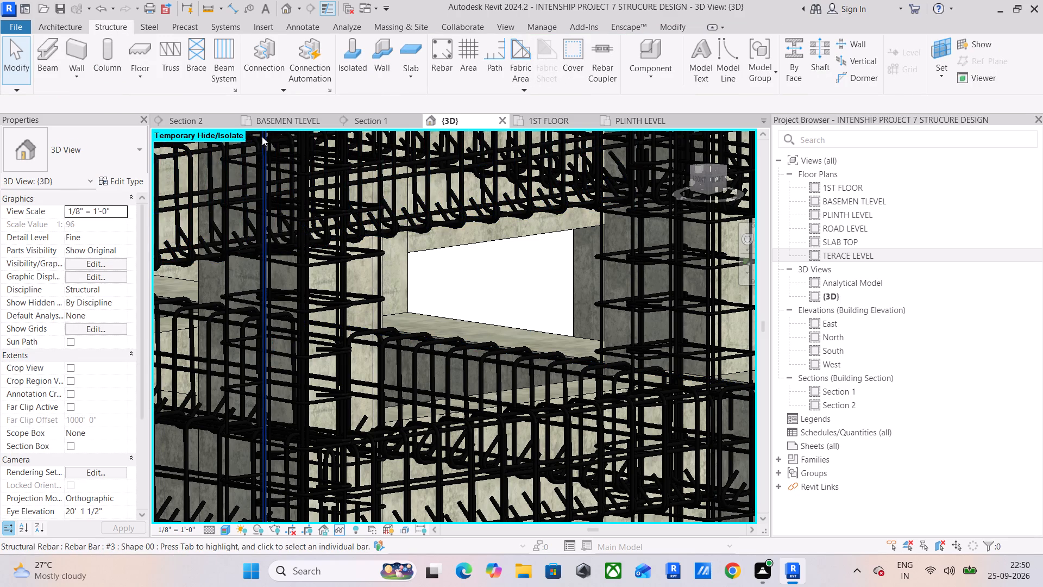
Select the whole structure, review its related warnings, and locate both identical #4 Shape 02 bars from Warning 1 in 3D.
scroll(442, 270, "down", 11)
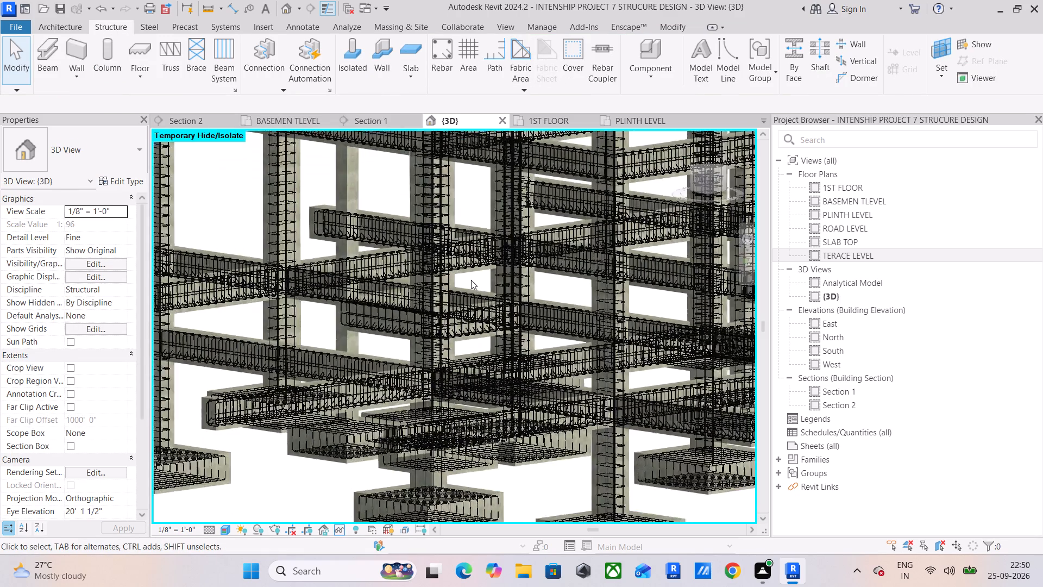
scroll(471, 280, "down", 14)
middle_click_drag(477, 288, 464, 360)
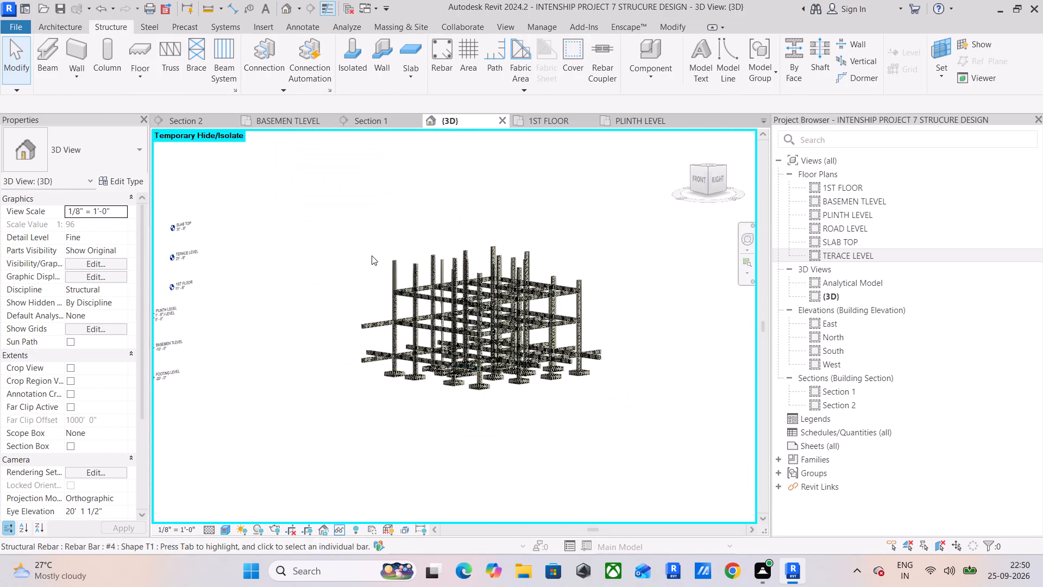
left_click_drag(328, 218, 672, 416)
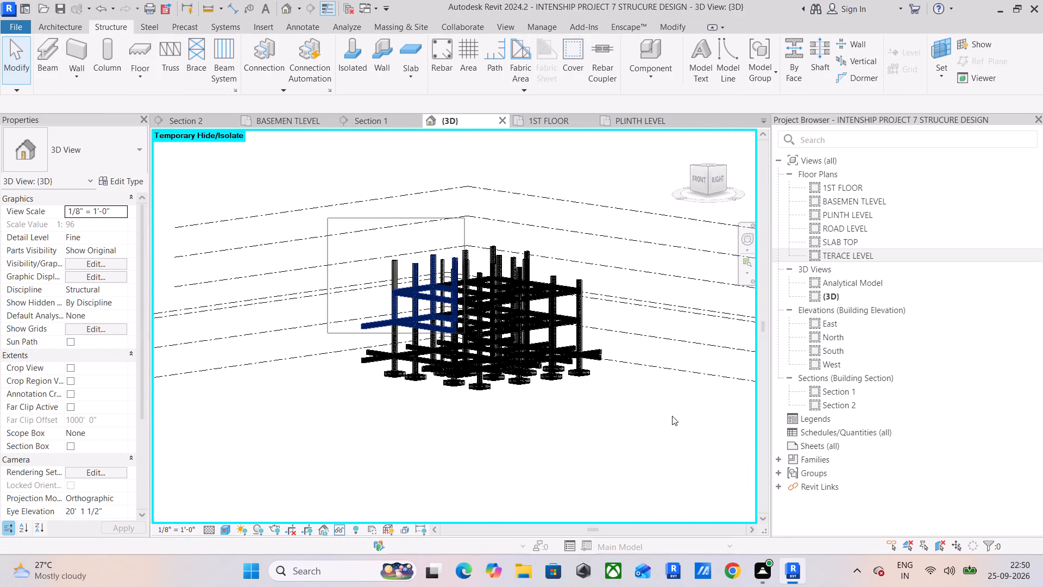
left_click_drag(672, 416, 688, 432)
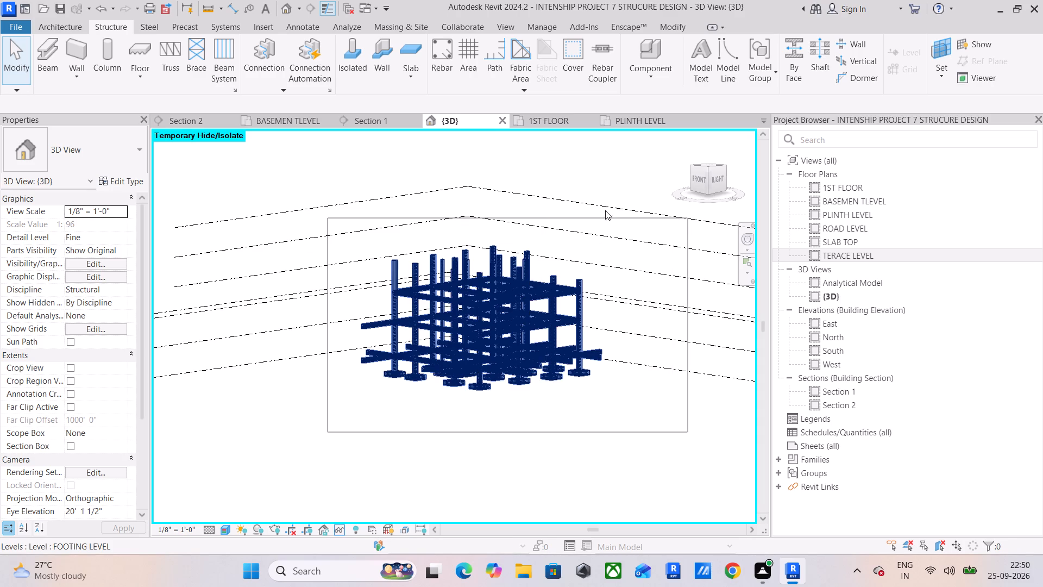
left_click(577, 70)
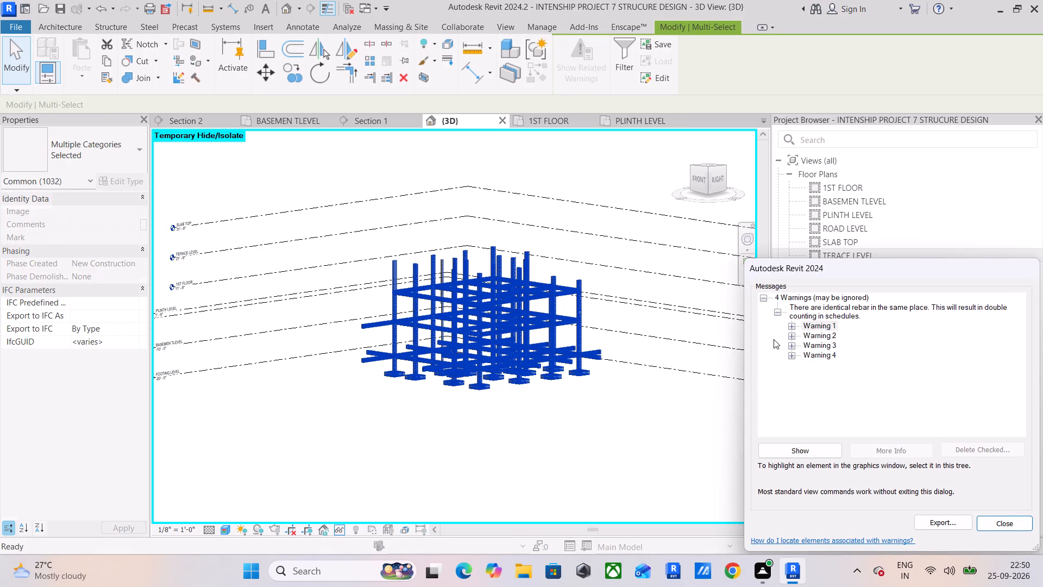
left_click(791, 329)
left_click(822, 335)
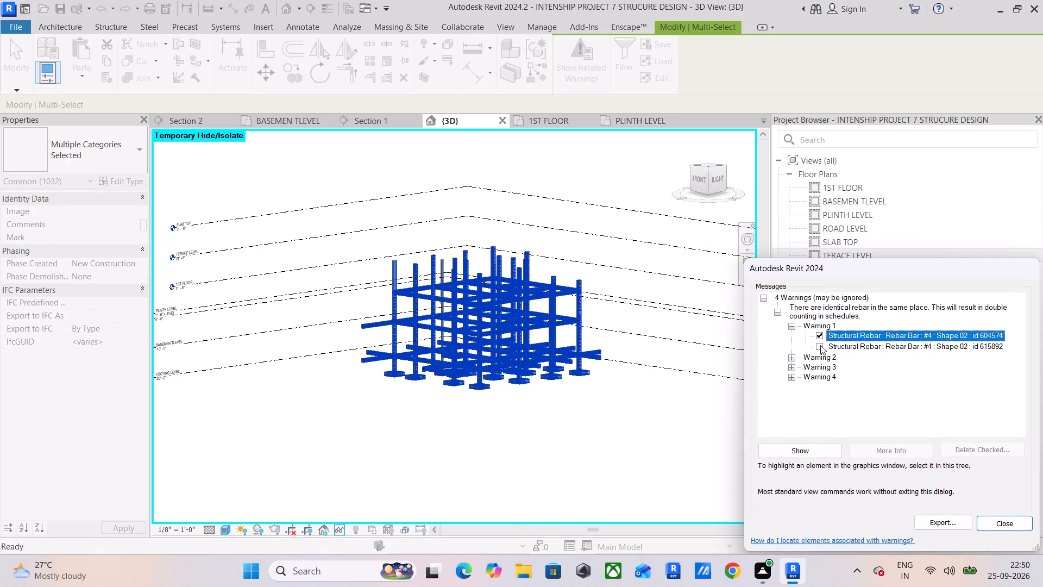
left_click(820, 345)
left_click(815, 451)
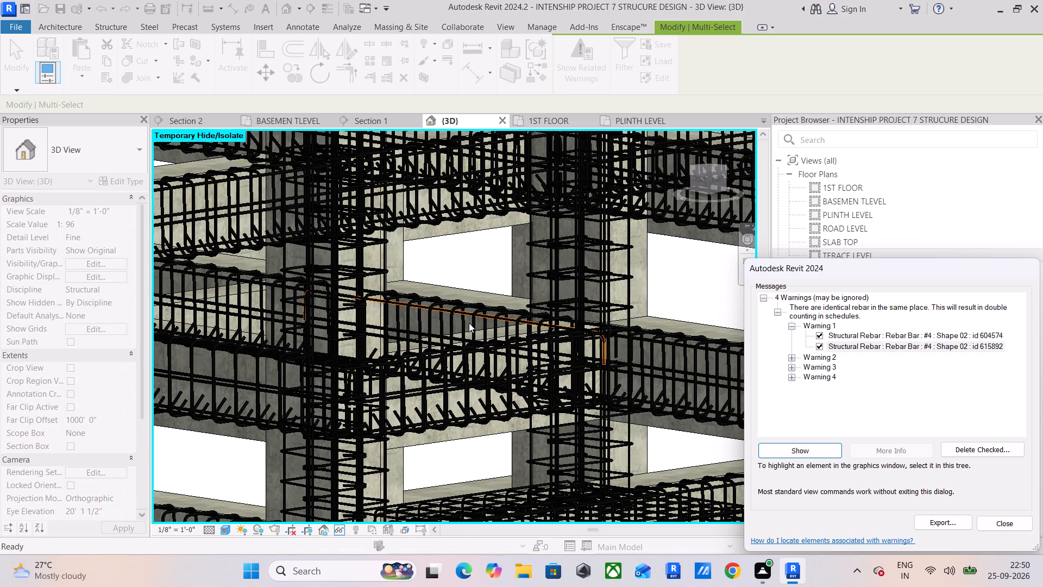
scroll(477, 316, "up", 10)
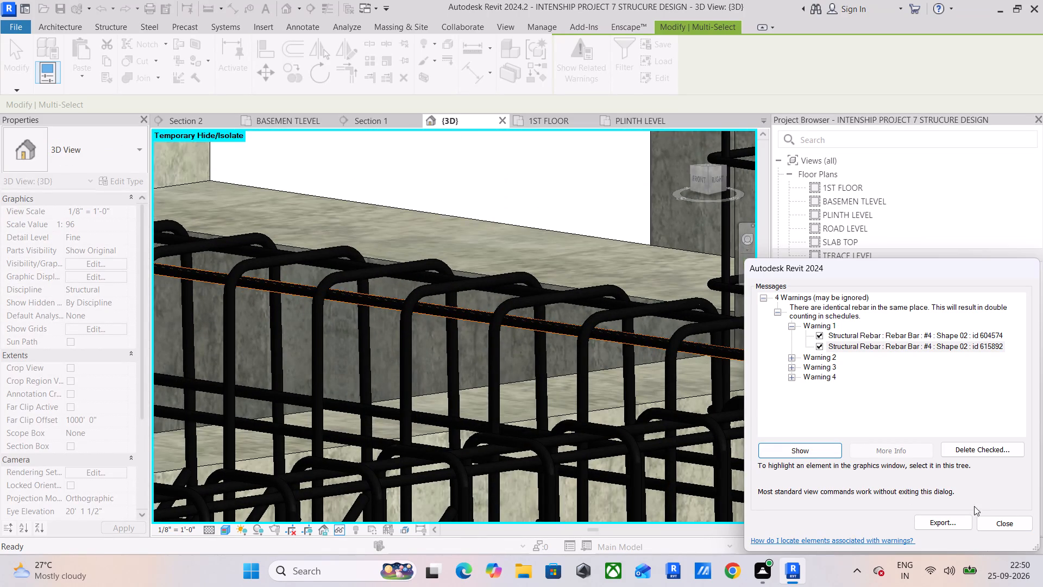
left_click(1006, 520)
Delete one of the two identical #4 Shape 02 bars near the top of the short beam.
left_click(535, 322)
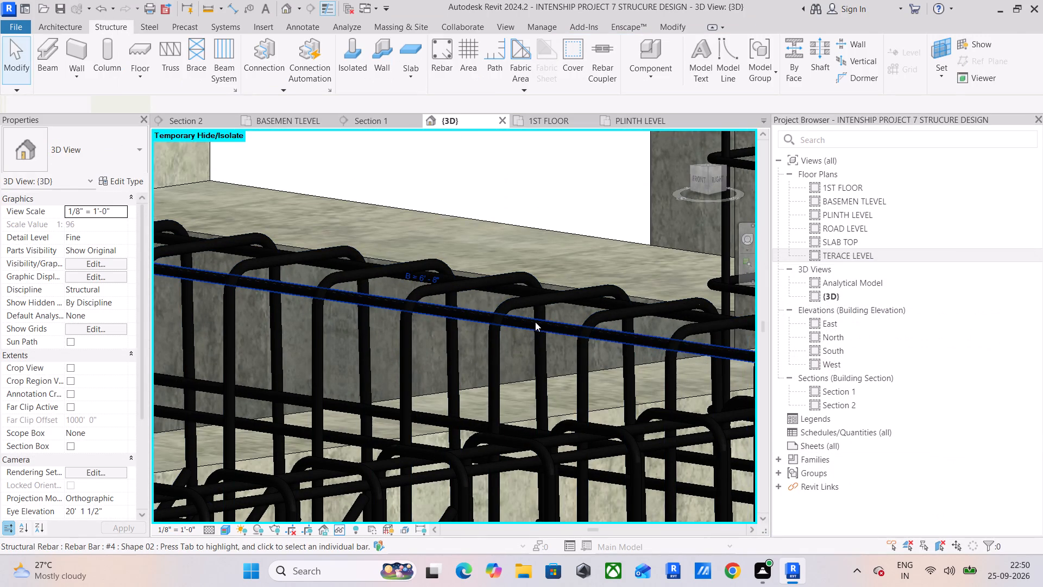
key("Delete")
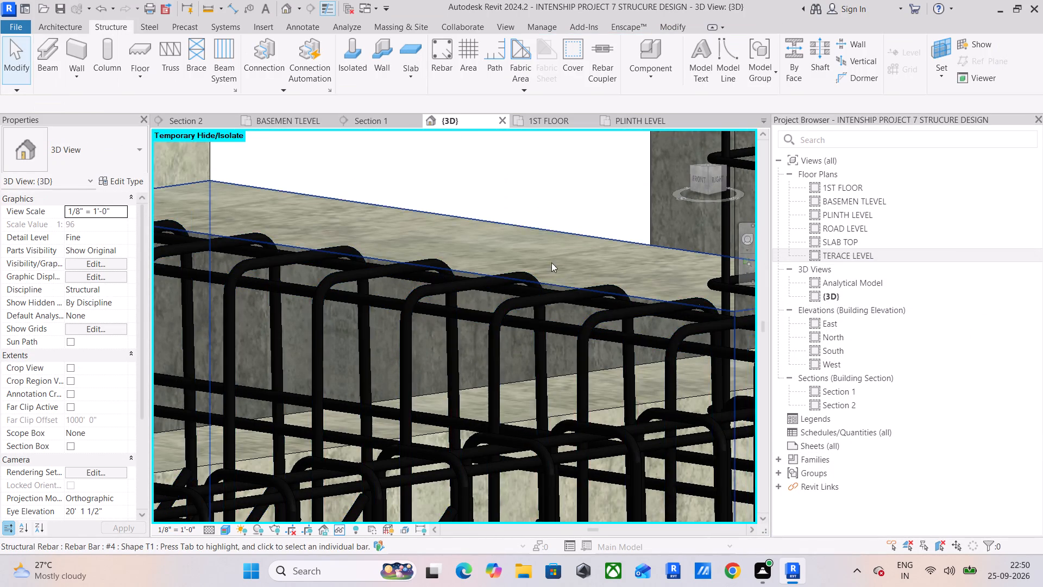
Review the whole structure's related warnings again and locate the two identical #4 Shape 02 bars listed under Warning 1.
scroll(533, 242, "down", 20)
scroll(484, 221, "down", 5)
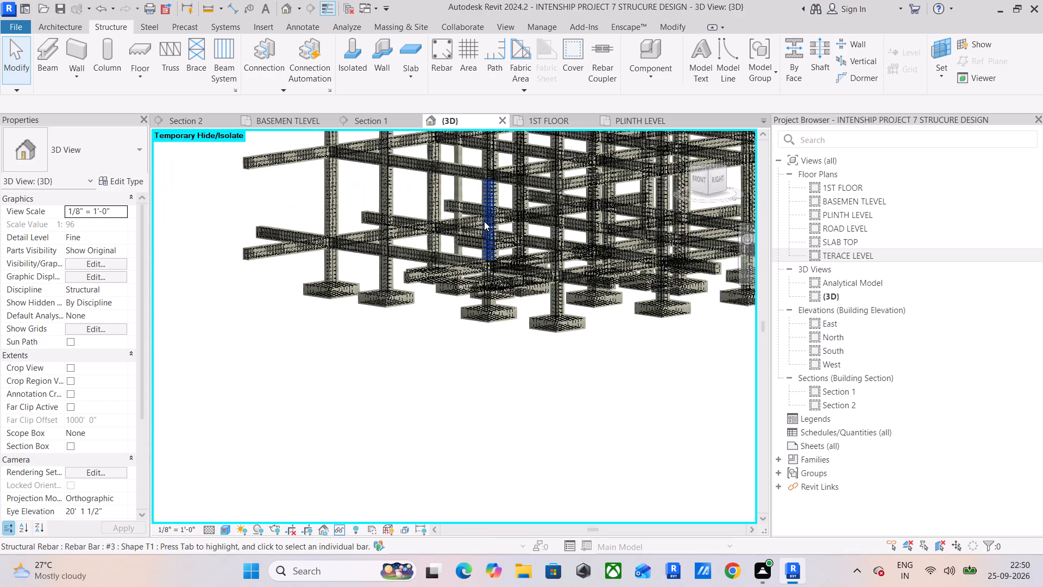
middle_click_drag(484, 221, 521, 360)
scroll(519, 338, "down", 6)
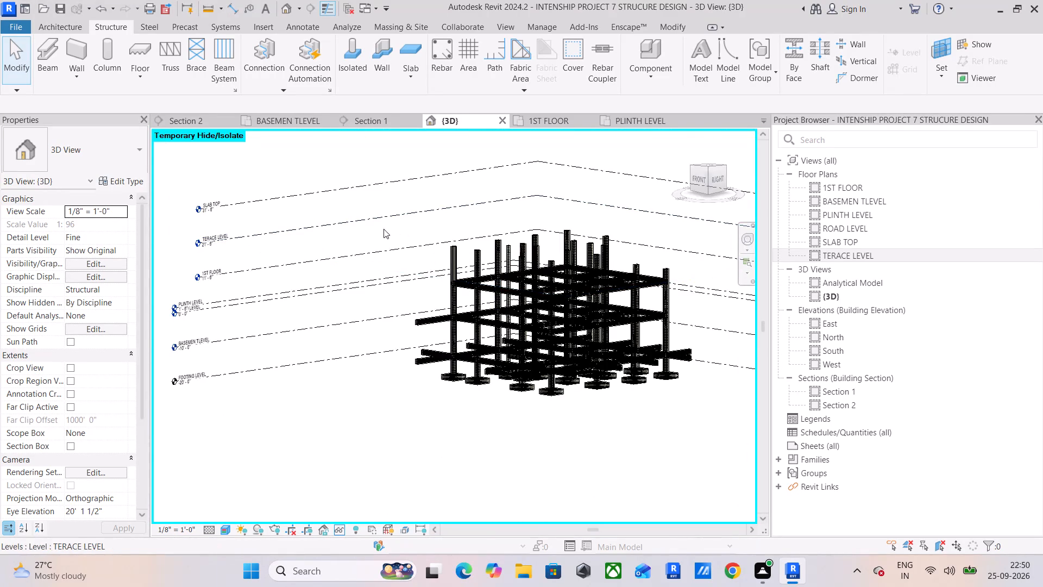
left_click_drag(384, 229, 766, 511)
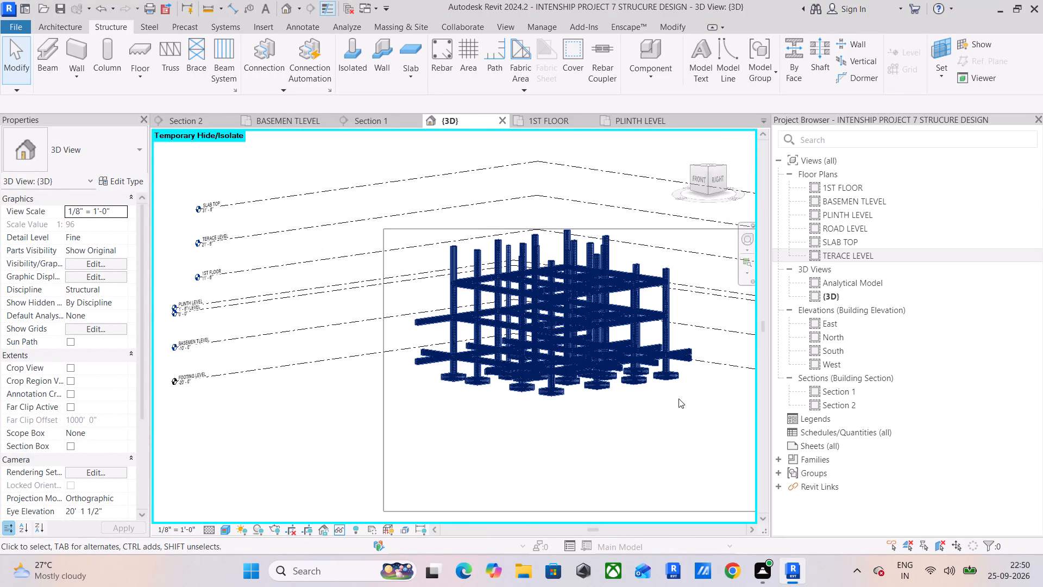
left_click(580, 63)
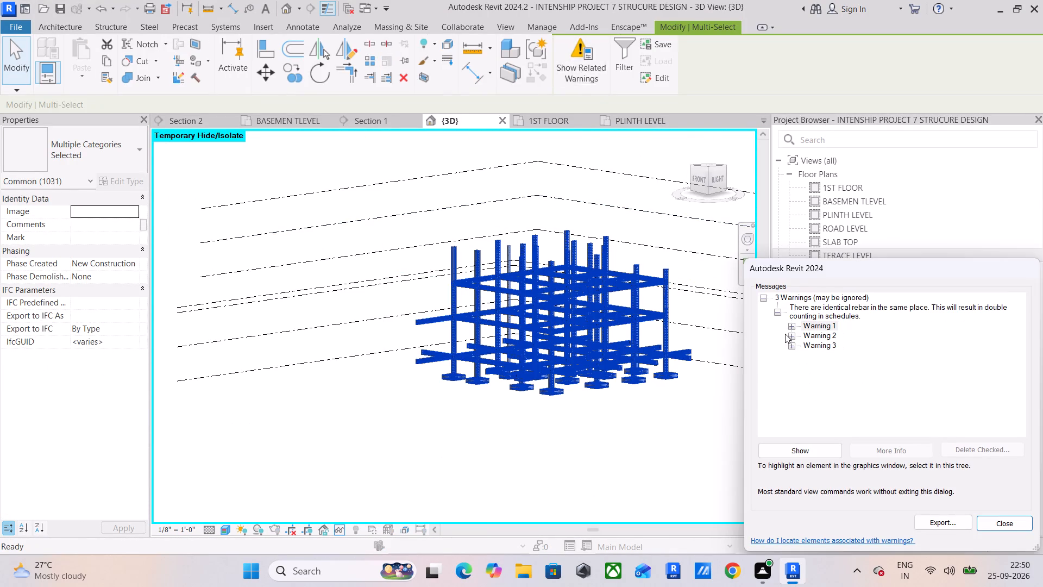
left_click(792, 324)
left_click(820, 334)
left_click(820, 342)
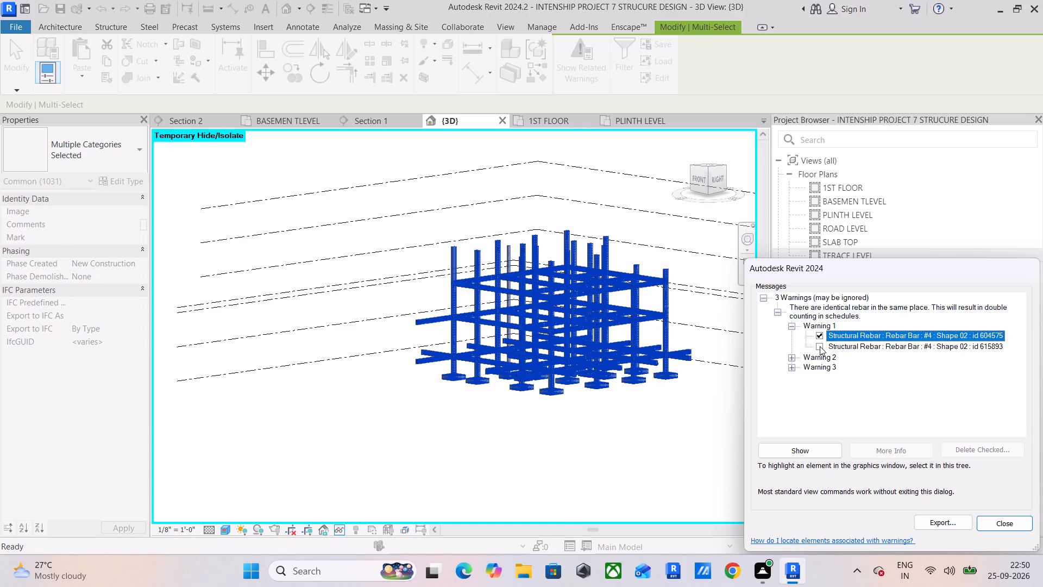
left_click(815, 455)
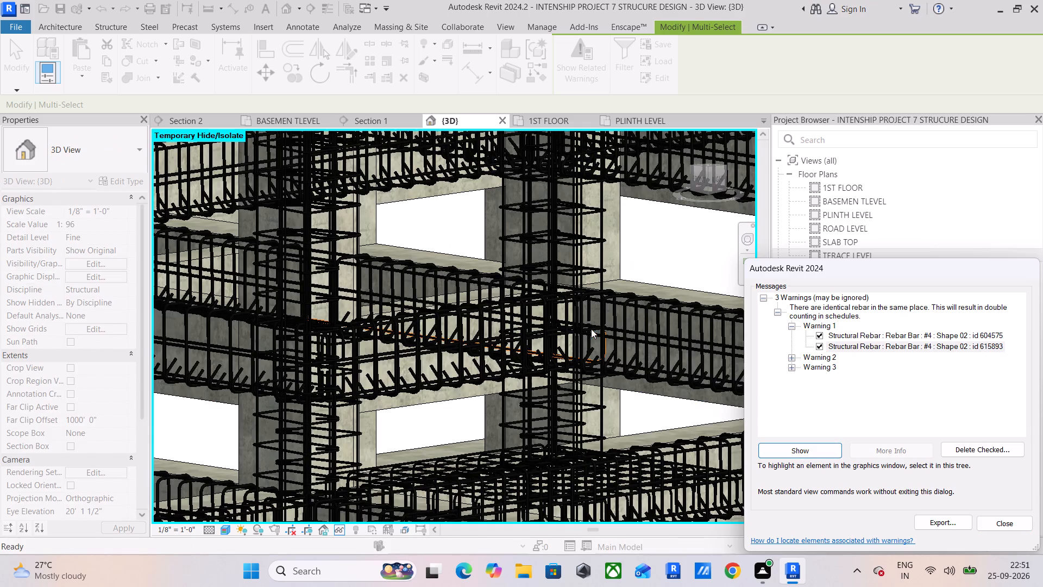
scroll(538, 348, "up", 9)
left_click(516, 356)
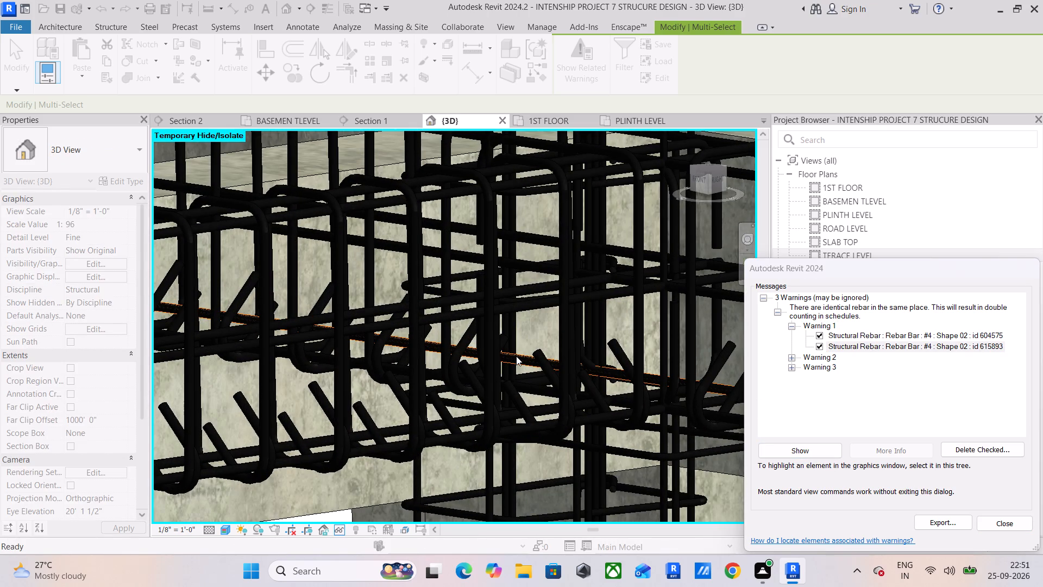
left_click(992, 523)
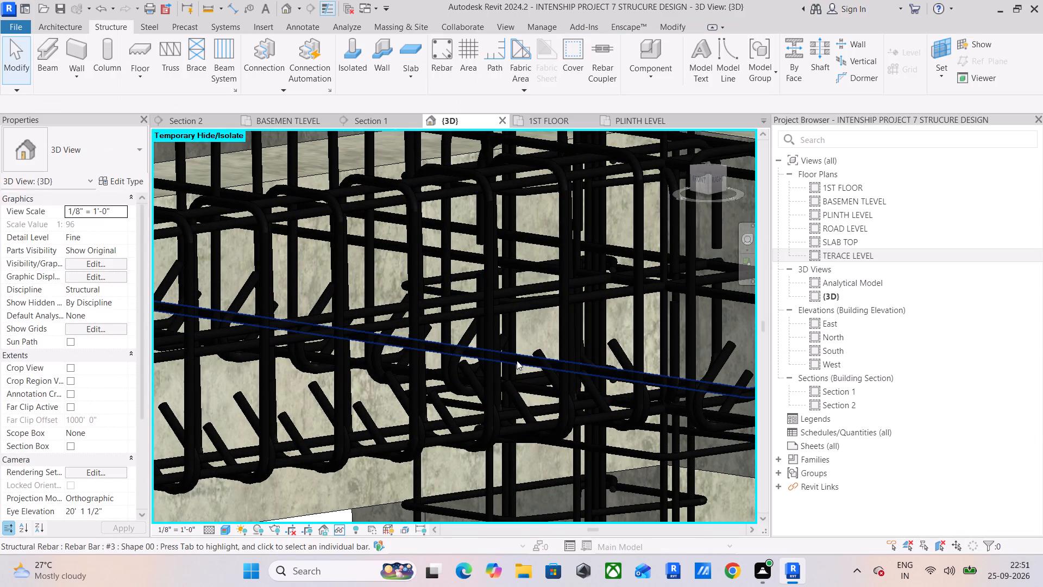
Delete one of the two identical #4 Shape 02 bars in the lower part of the short beam.
left_click(517, 360)
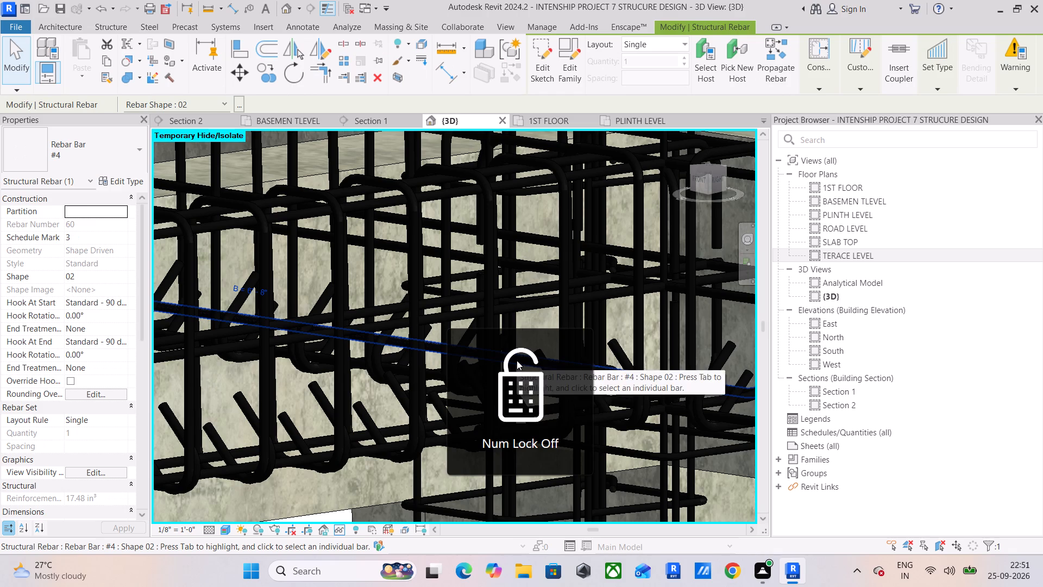
key("Delete")
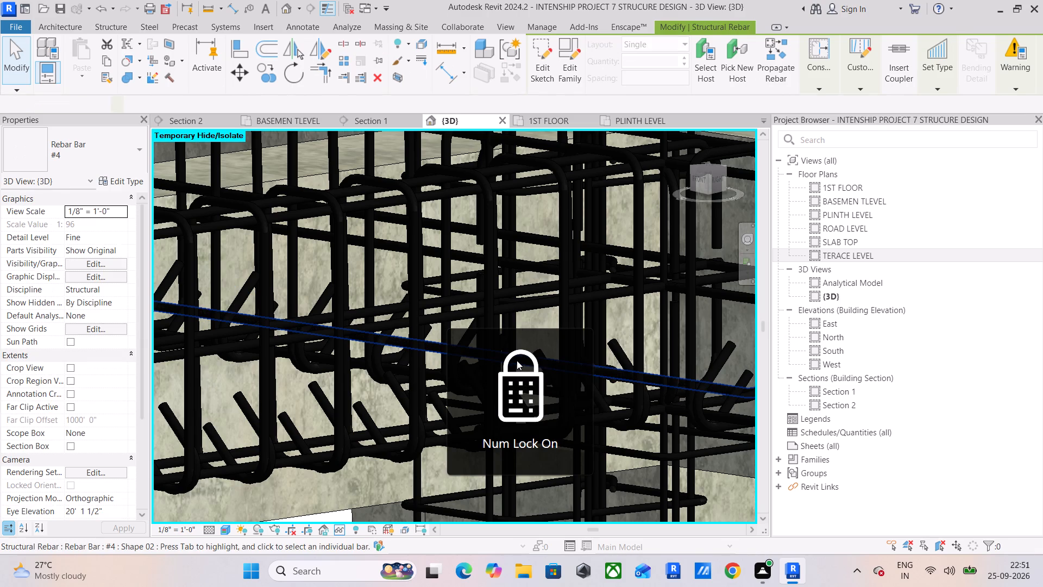
Delete the neighbouring #4 Shape 02 bottom bar with the upturned end hook in the same beam.
left_click(519, 360)
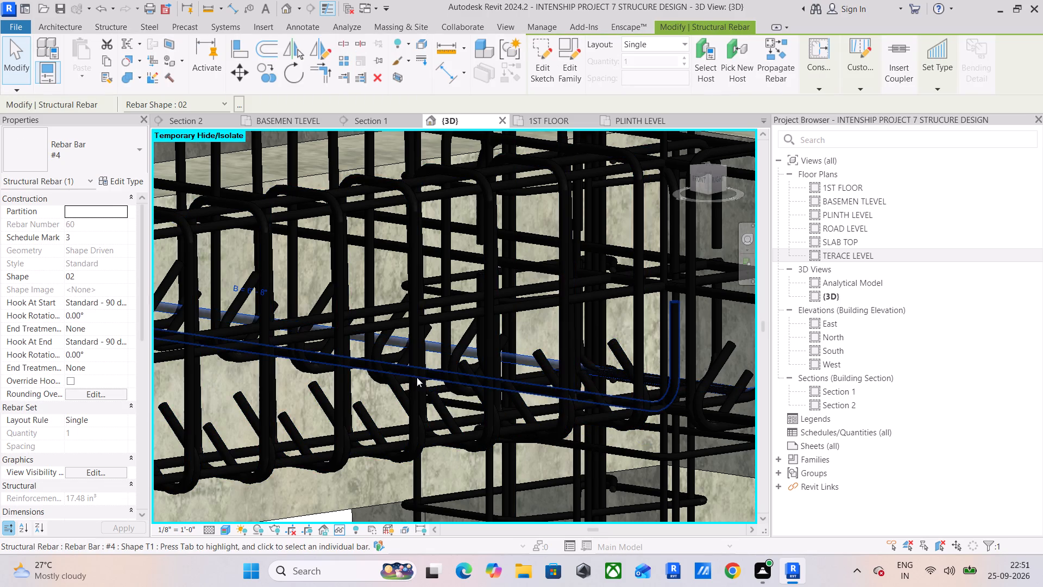
left_click(401, 370)
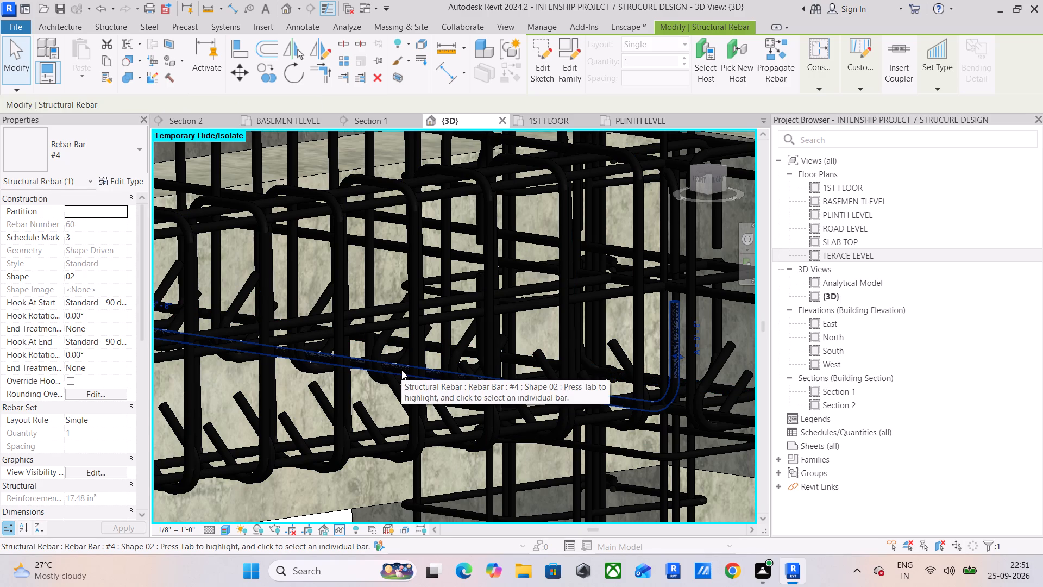
key("Delete")
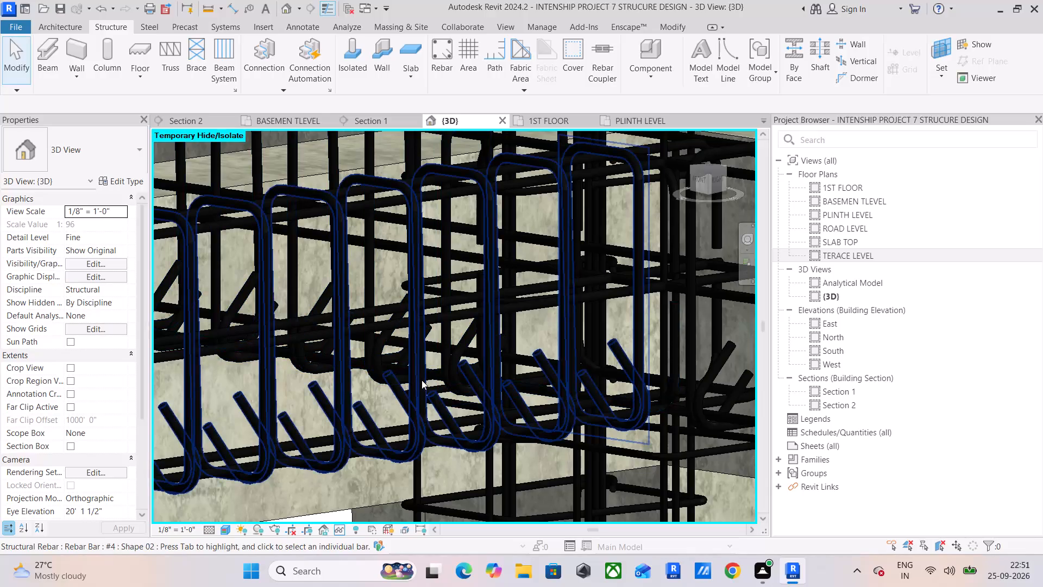
Review the whole structure's related warnings again and locate the two identical #4 Shape 00 bars listed under Warning 1.
left_click(428, 376)
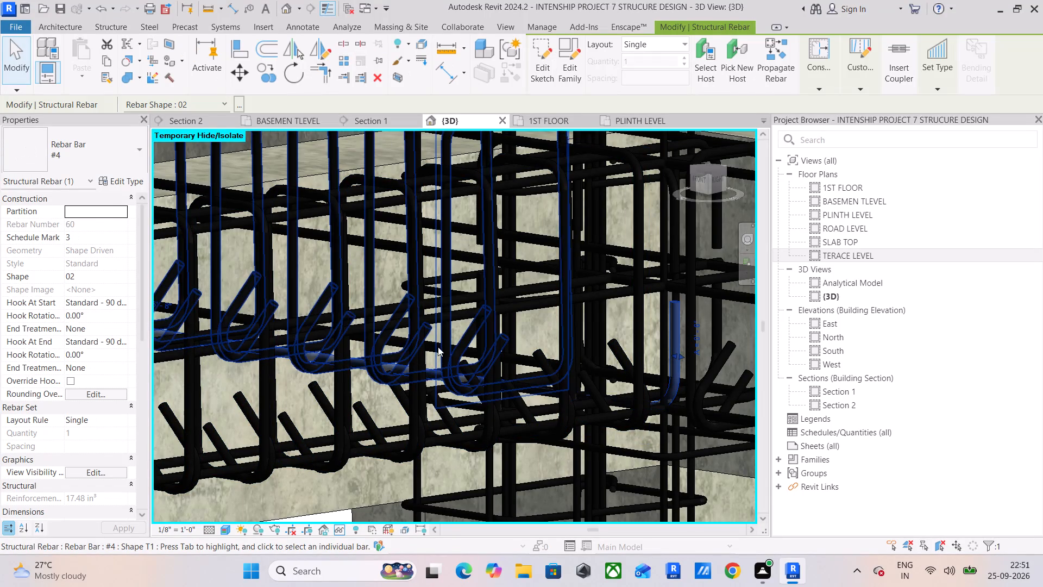
left_click(433, 347)
scroll(436, 348, "down", 3)
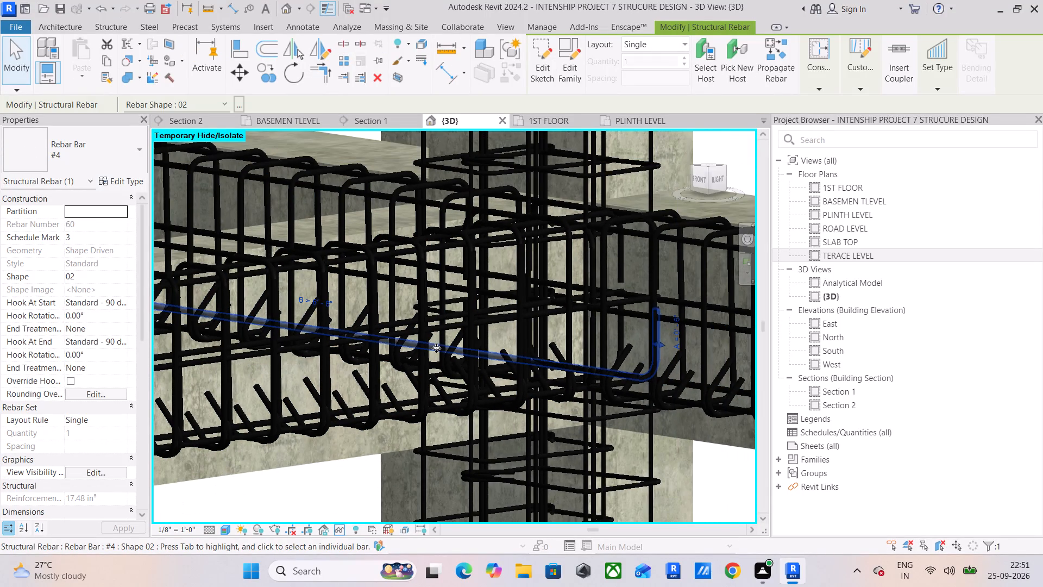
scroll(526, 202, "down", 12)
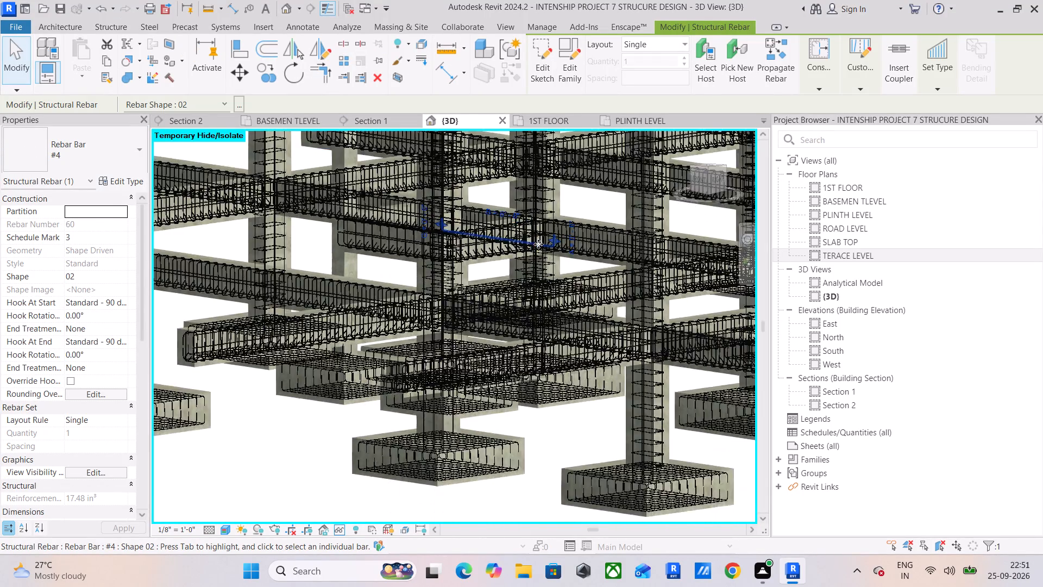
scroll(538, 244, "down", 7)
middle_click_drag(545, 254, 529, 359)
scroll(529, 359, "down", 11)
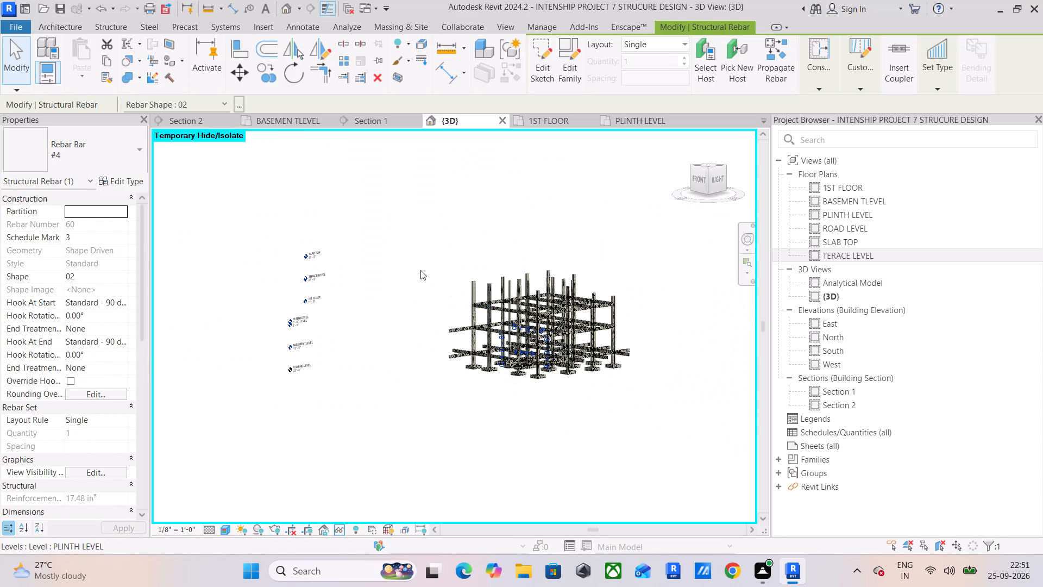
left_click_drag(404, 251, 653, 408)
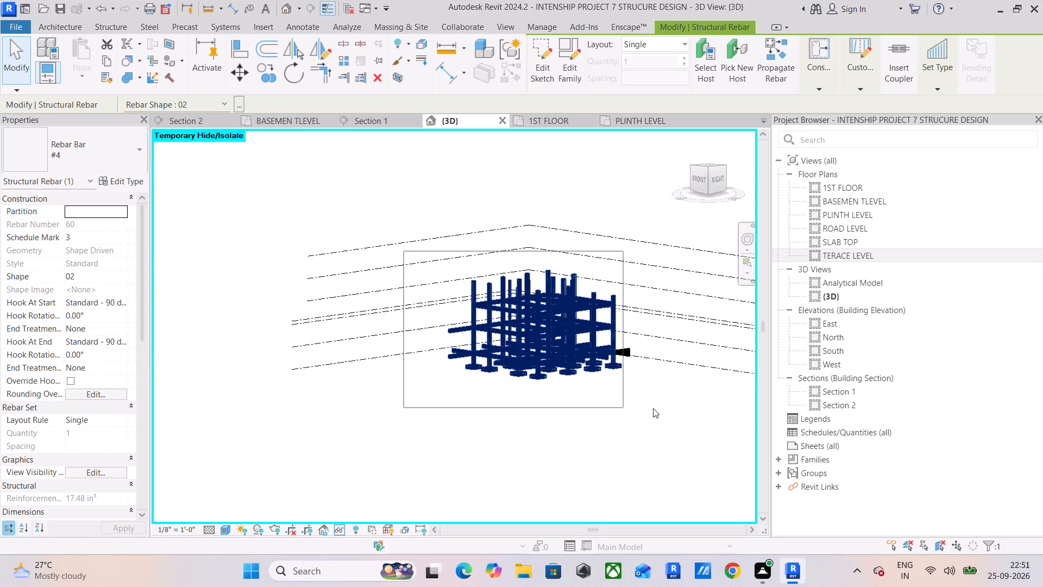
left_click_drag(653, 408, 659, 411)
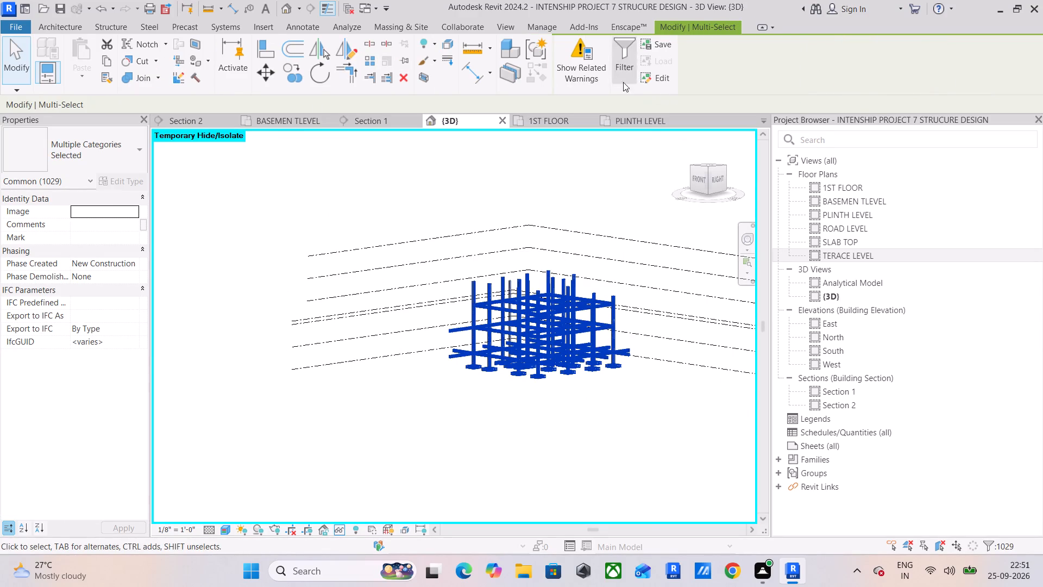
left_click(595, 65)
left_click(788, 326)
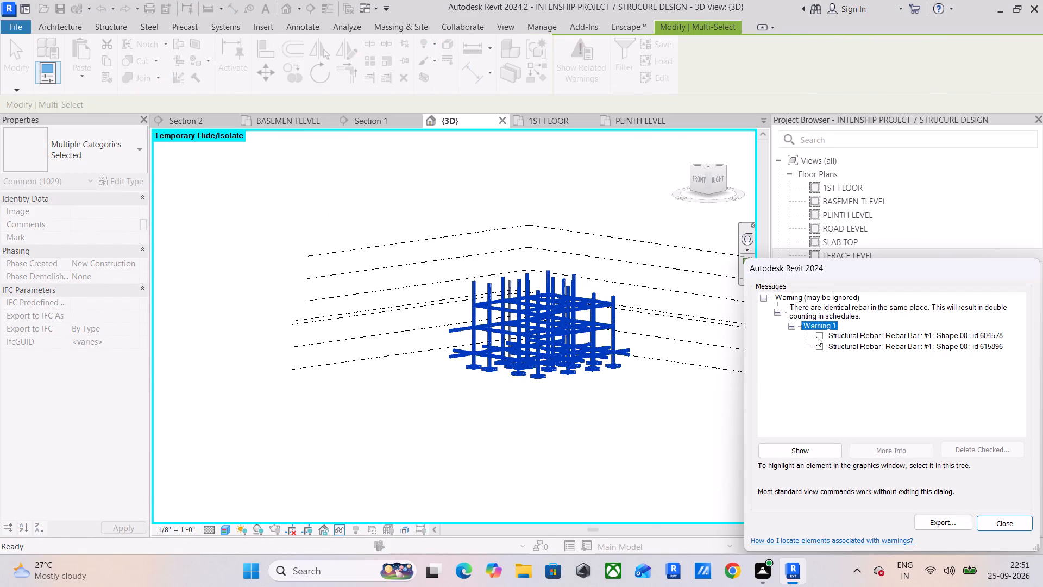
left_click(819, 333)
left_click(824, 345)
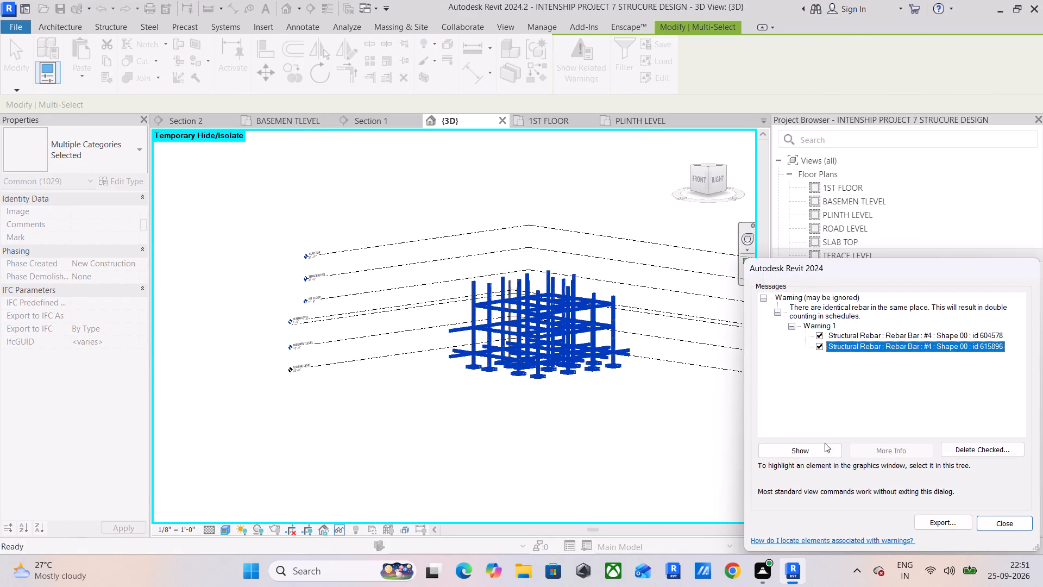
left_click(820, 448)
scroll(517, 328, "up", 8)
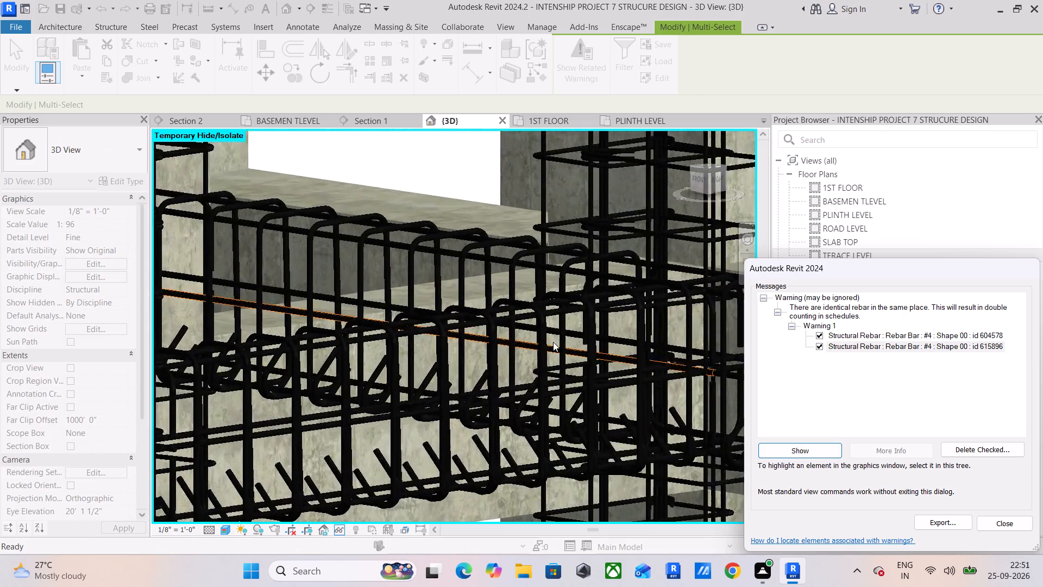
scroll(553, 342, "up", 2)
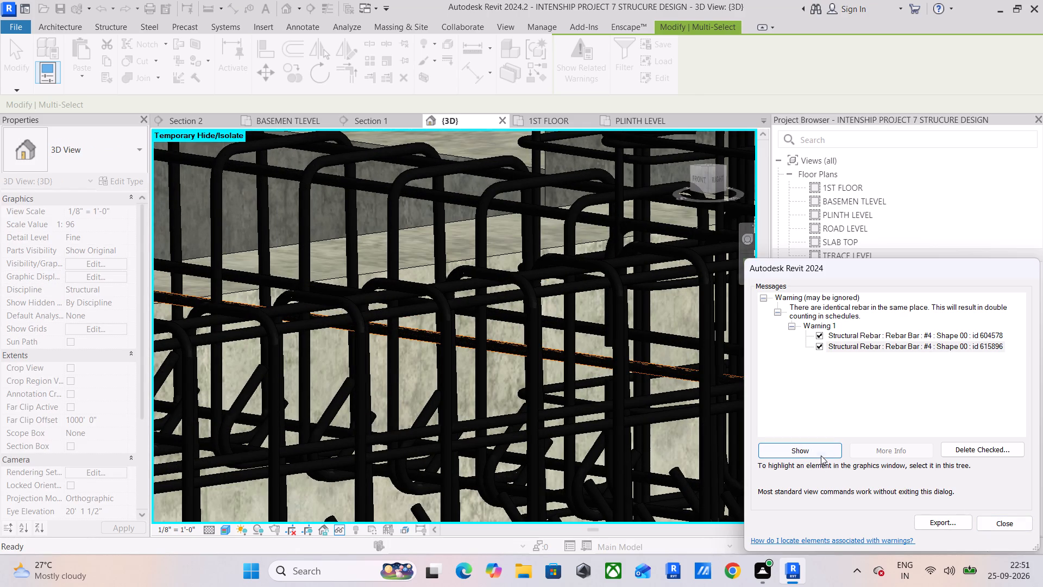
left_click(990, 522)
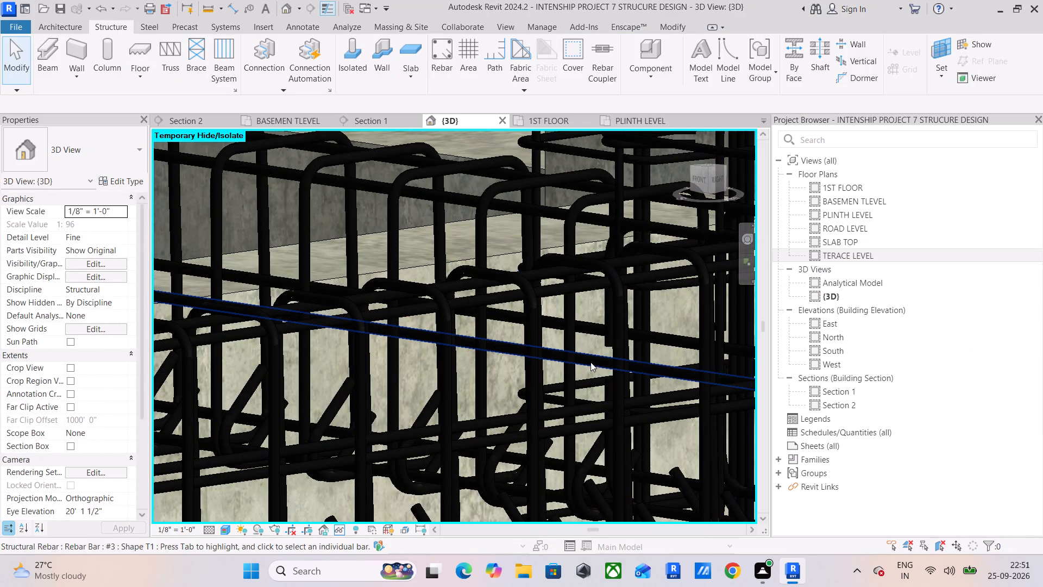
Delete one of the two identical straight #4 Shape 00 bars in the short beam.
left_click(590, 362)
key("Delete")
Delete the neighbouring parallel #4 Shape 00 bar in the same beam.
left_click(585, 326)
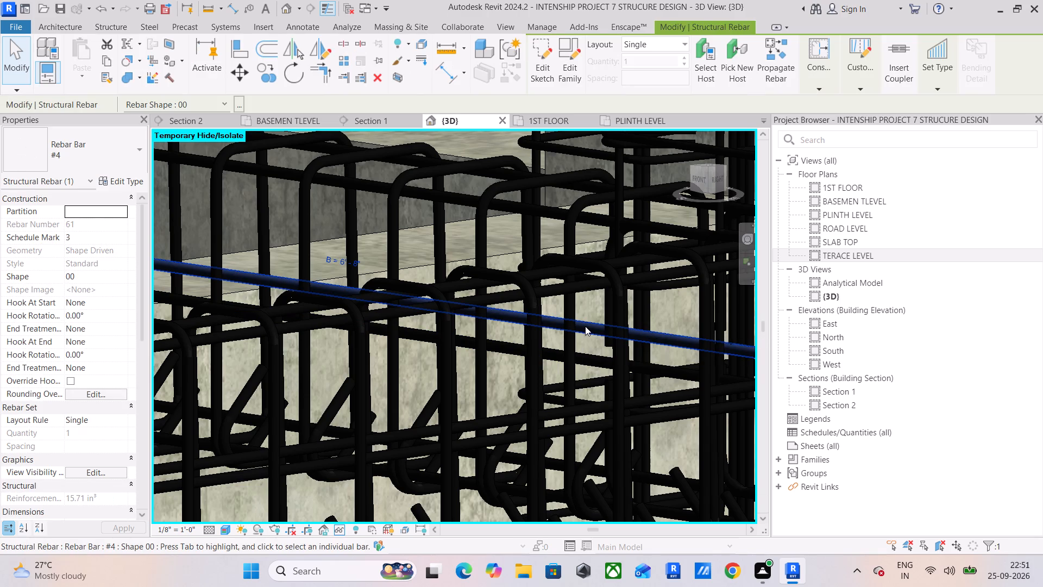
key("Delete")
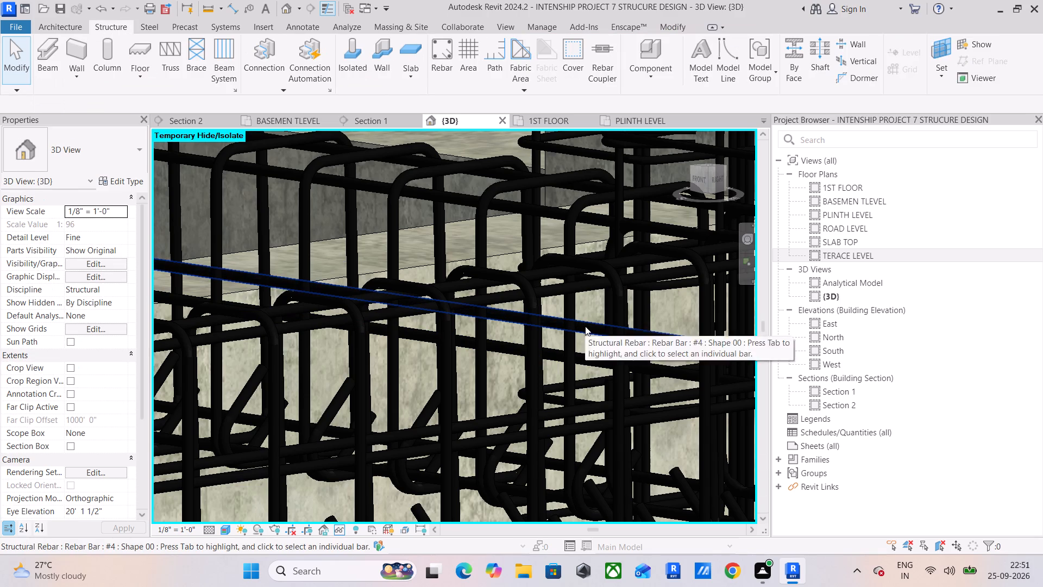
Select the whole structure to check whether any related warnings remain.
scroll(585, 326, "down", 8)
scroll(334, 301, "up", 5)
scroll(334, 301, "down", 3)
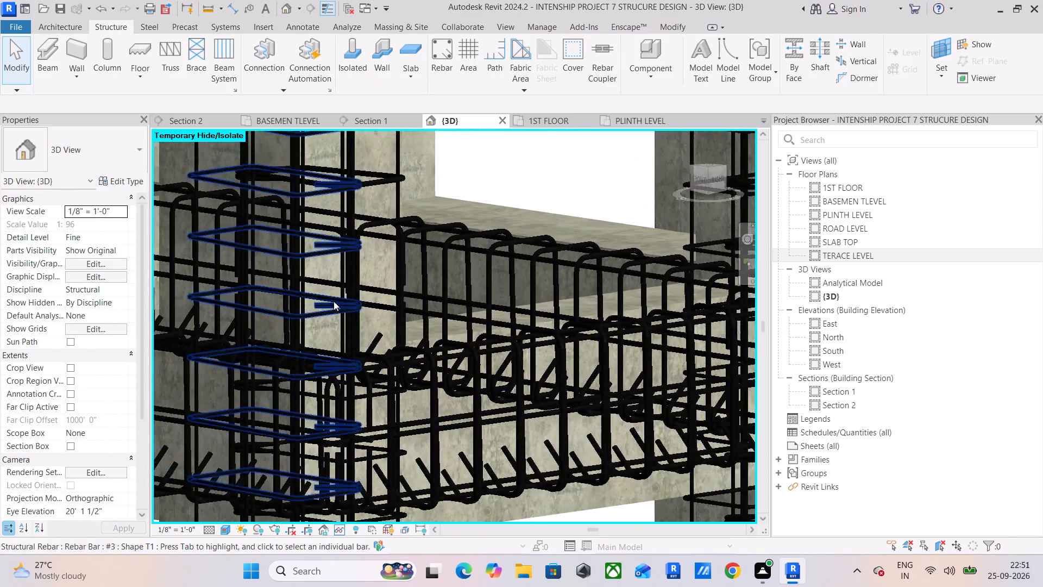
scroll(334, 301, "down", 8)
scroll(356, 289, "down", 19)
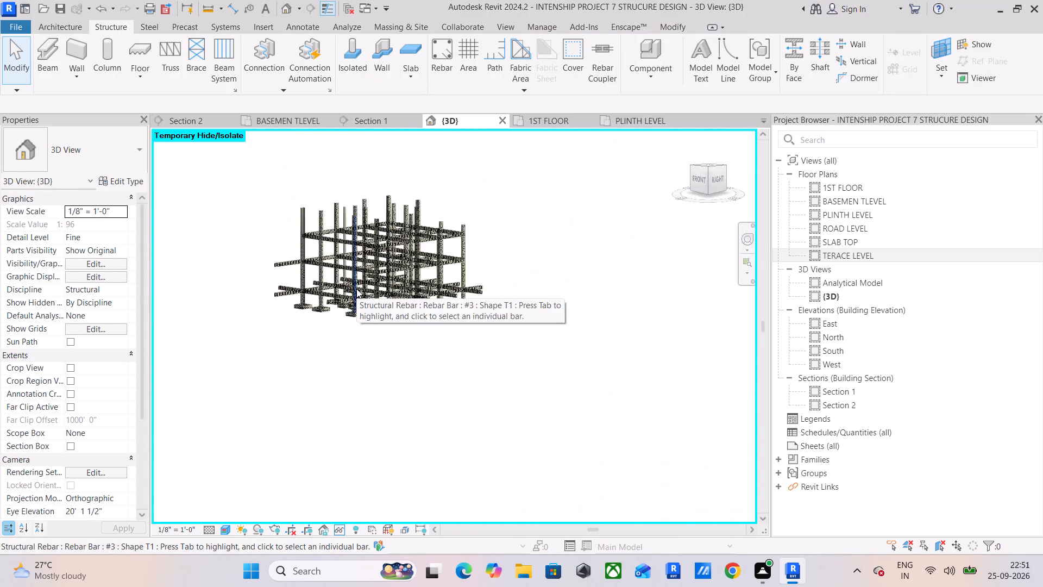
left_click_drag(242, 194, 608, 386)
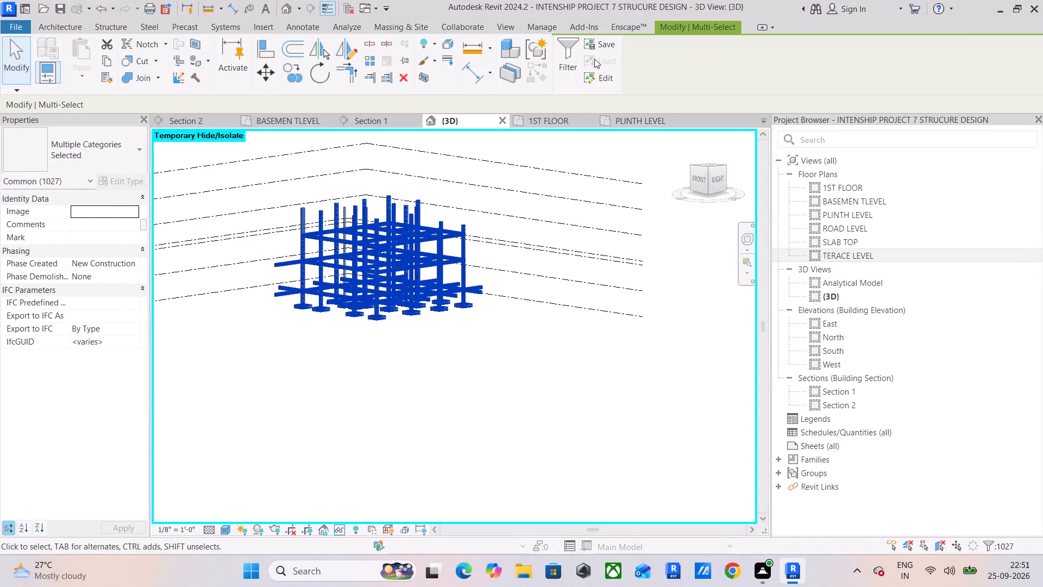
left_click(571, 374)
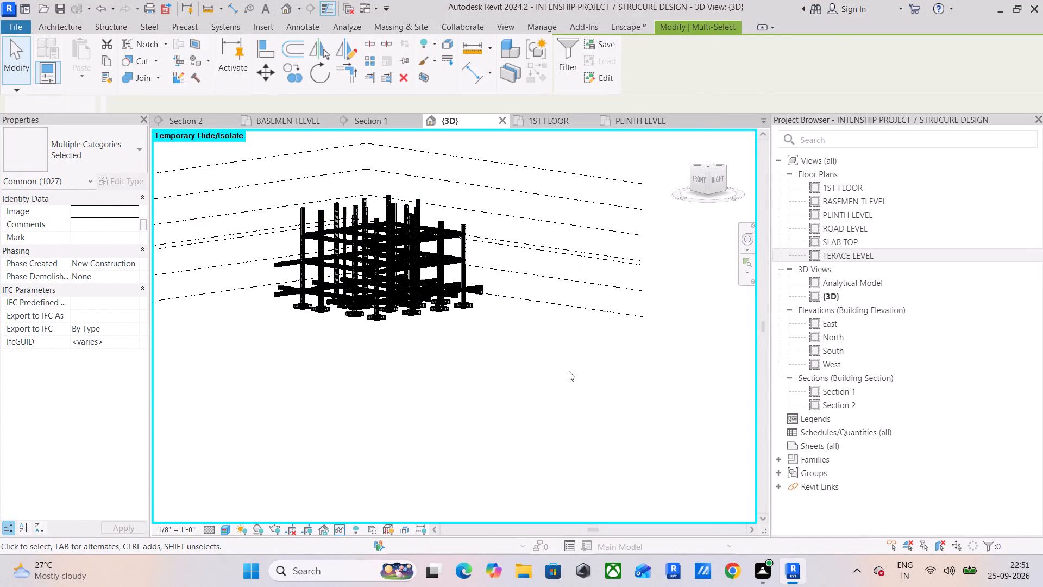
In the BASEMEN TLEVEL plan, move Section 1 to just outside grid D and flip it to face back toward grid C.
scroll(365, 263, "up", 5)
scroll(301, 302, "up", 4)
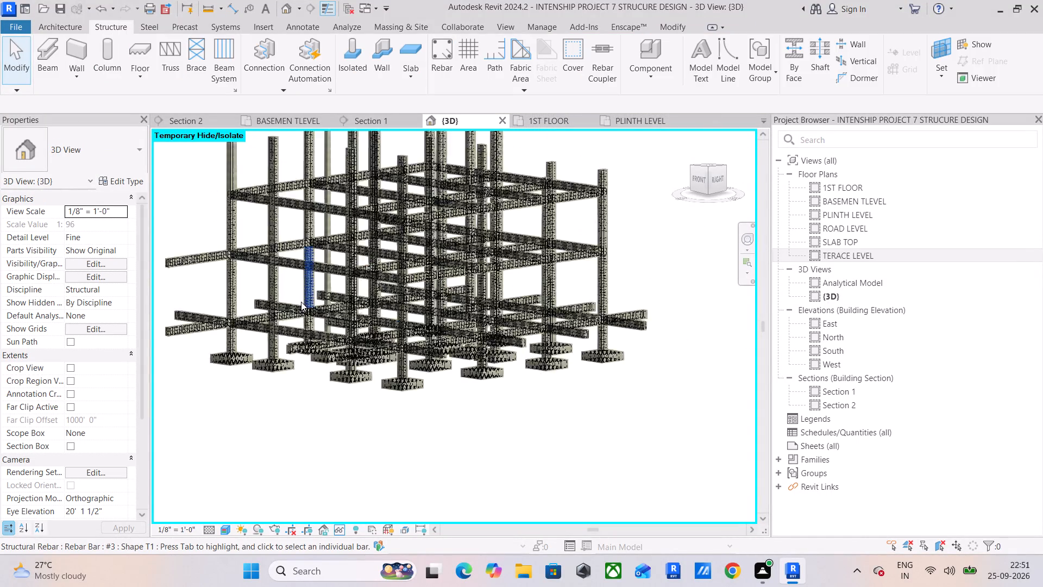
scroll(301, 302, "up", 4)
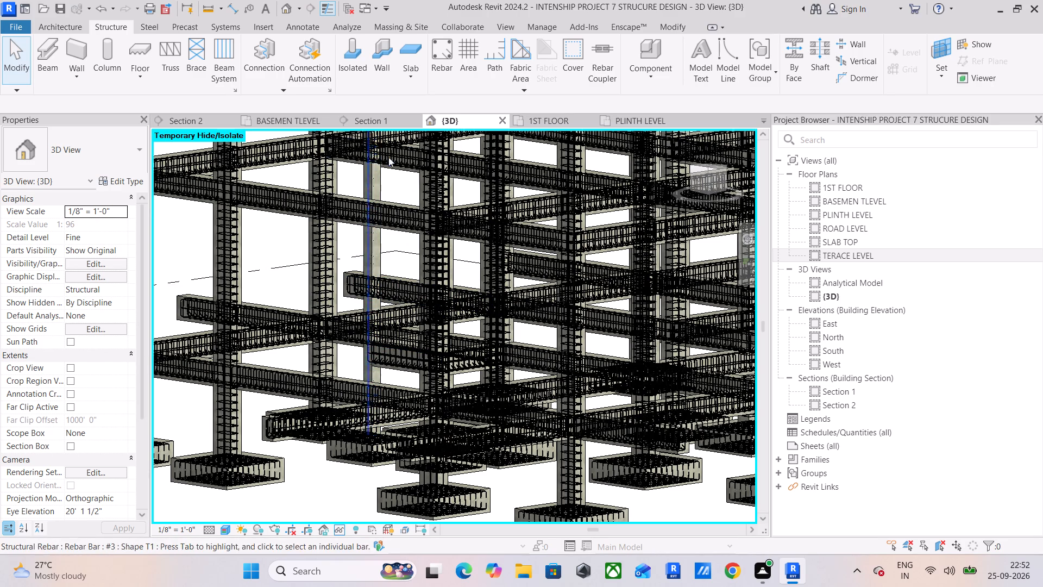
left_click(268, 114)
left_click(293, 128)
scroll(403, 363, "down", 6)
middle_click_drag(381, 303, 401, 170)
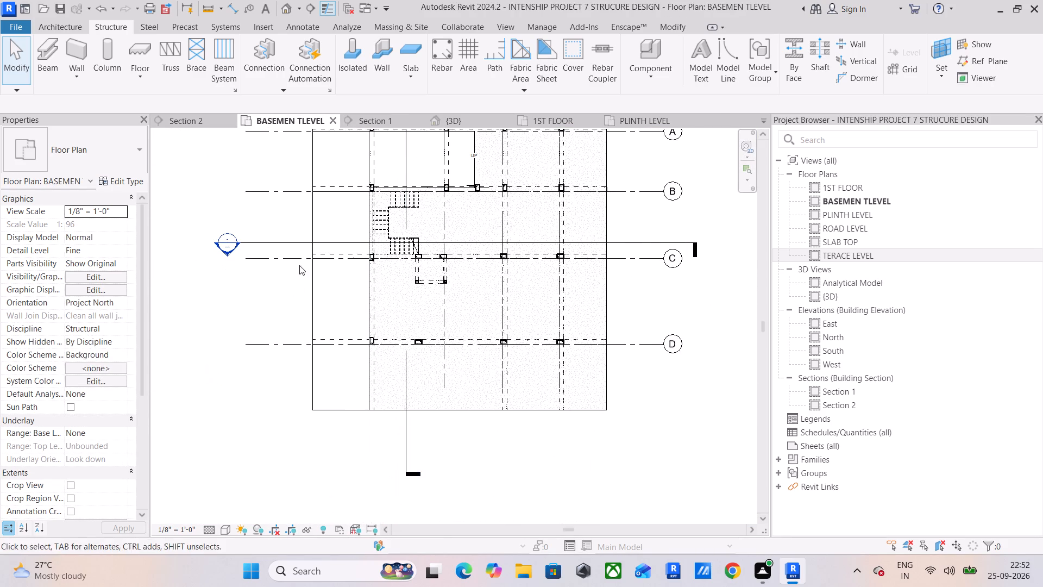
left_click(267, 241)
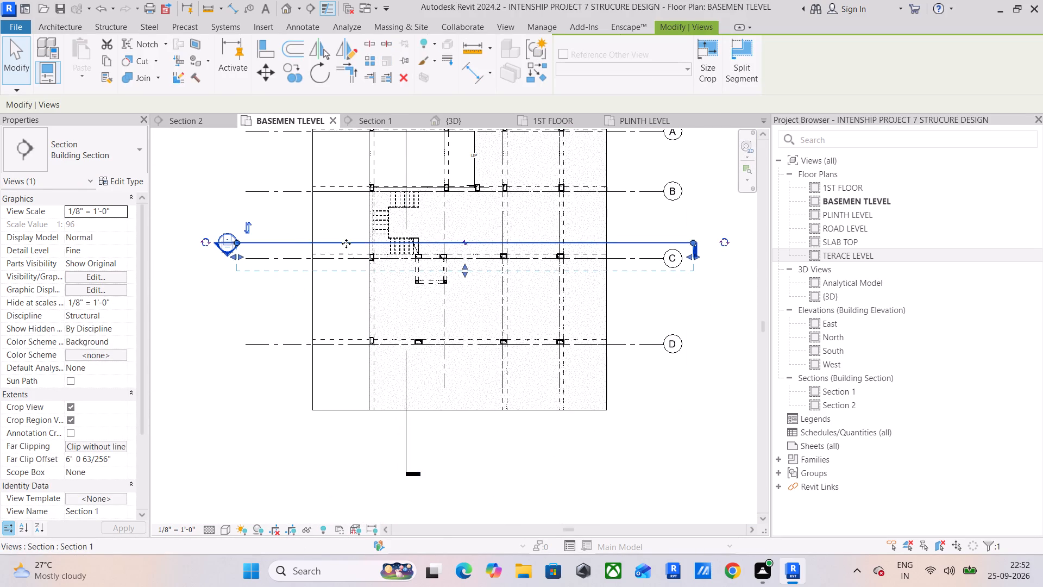
left_click_drag(346, 243, 354, 330)
left_click(255, 315)
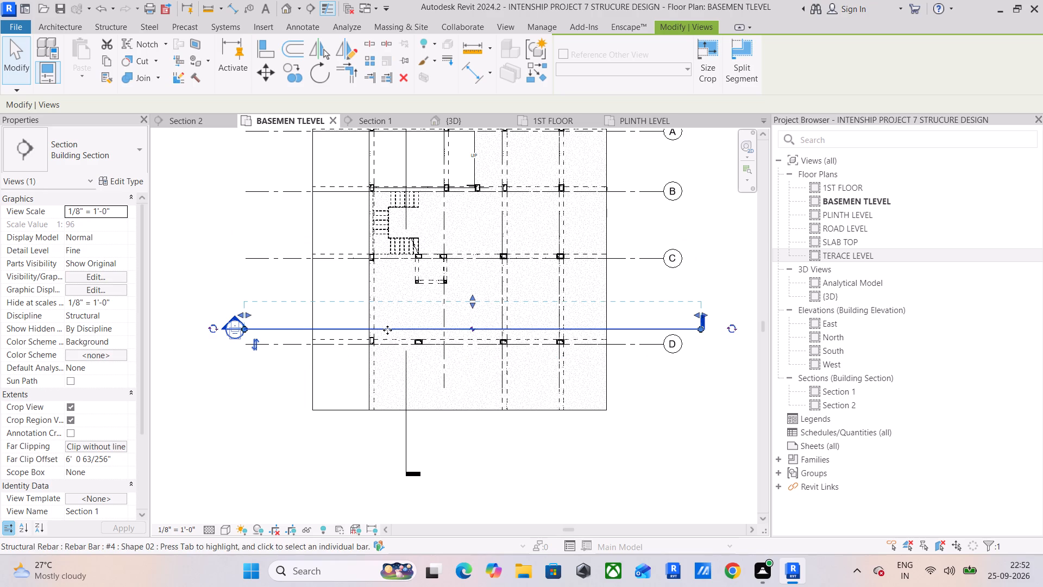
left_click_drag(387, 330, 388, 354)
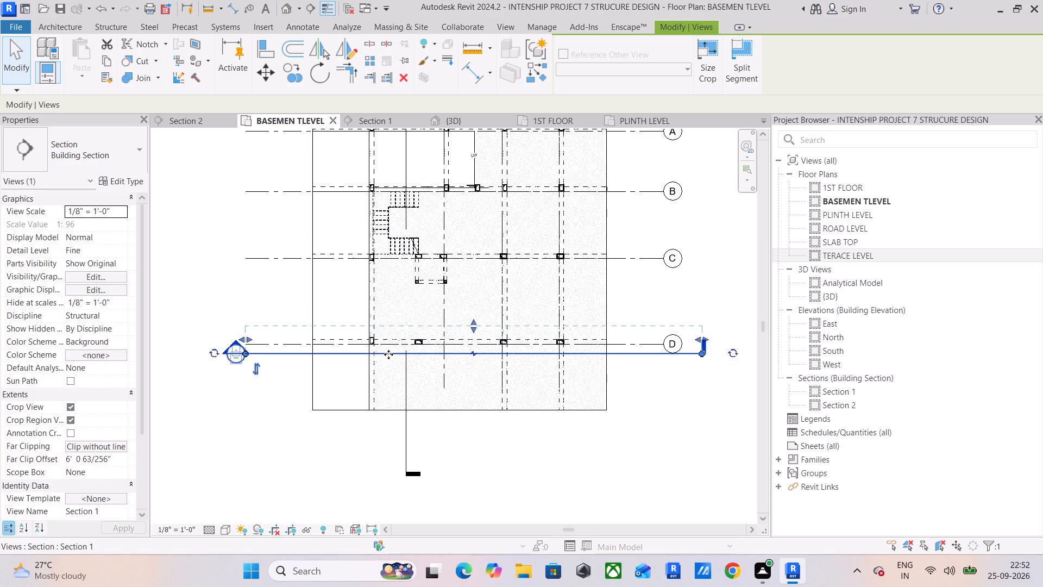
In Section 1, copy the end column's #3 Shape T1 tie set from the storey below up into its untied top storey.
left_click(369, 127)
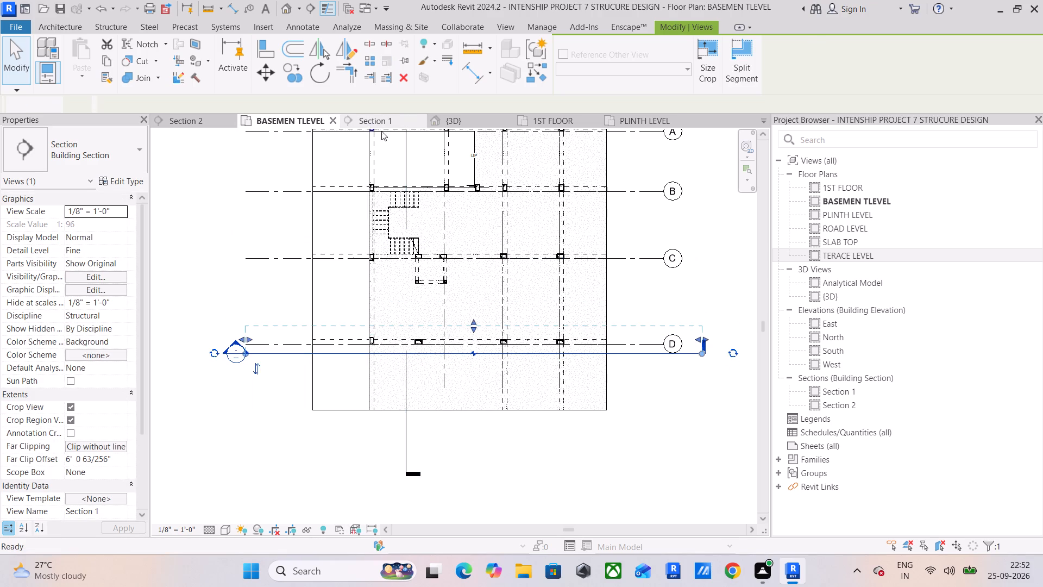
scroll(538, 390, "down", 15)
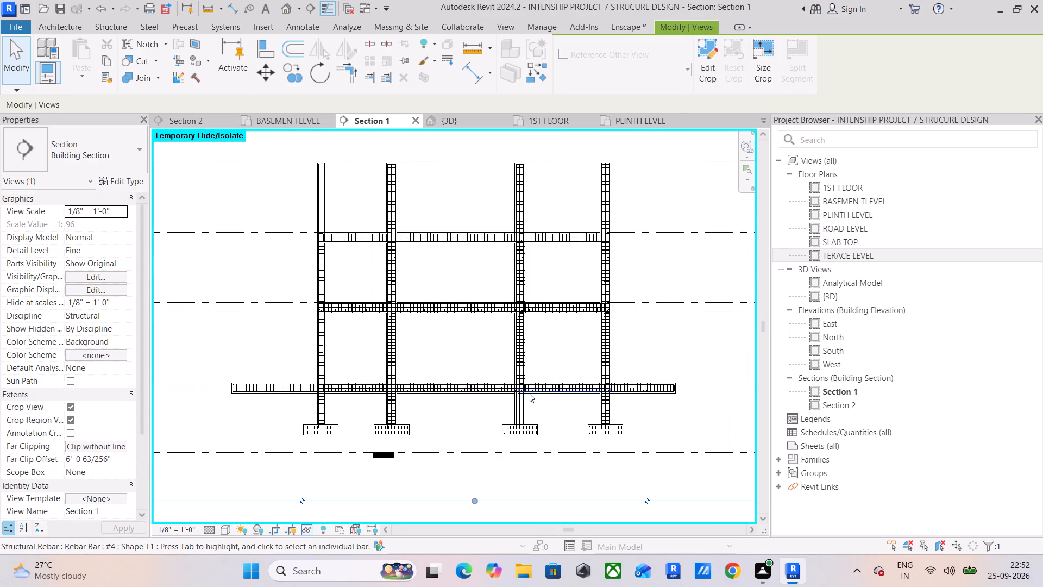
scroll(308, 244, "up", 5)
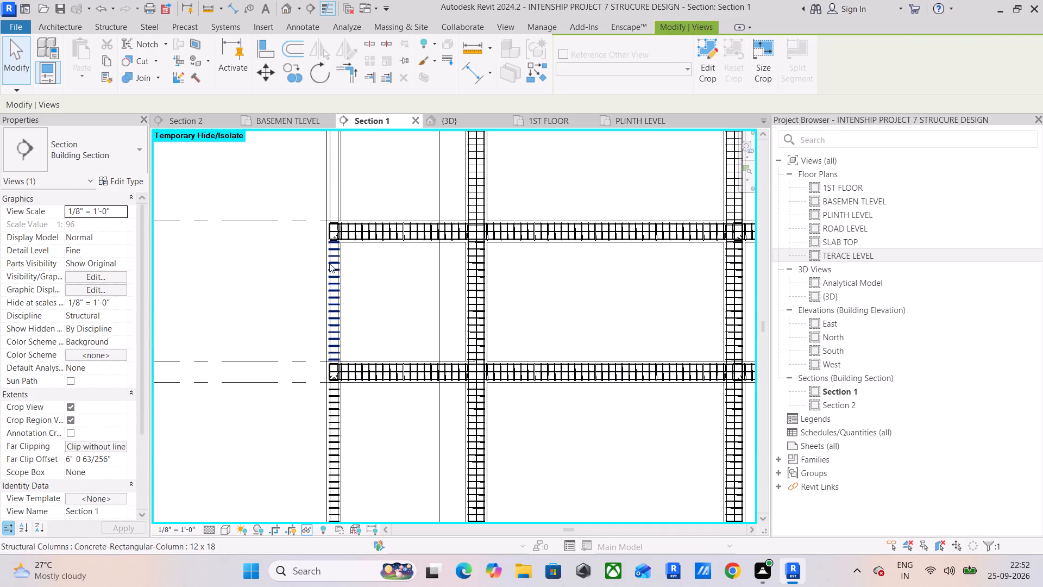
left_click(330, 264)
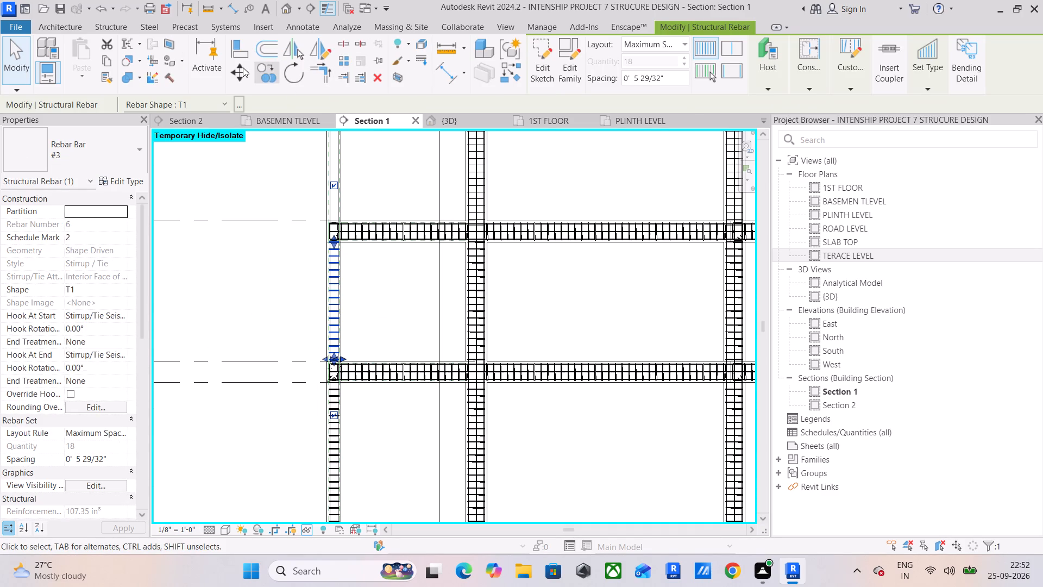
left_click(265, 72)
scroll(321, 345, "up", 11)
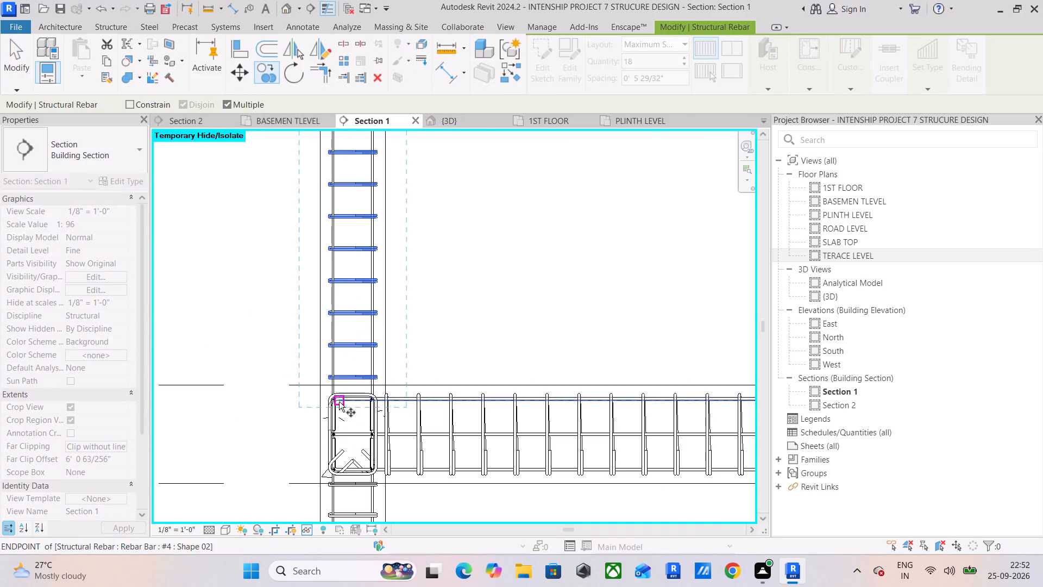
scroll(332, 390, "up", 6)
left_click(304, 376)
scroll(318, 285, "down", 7)
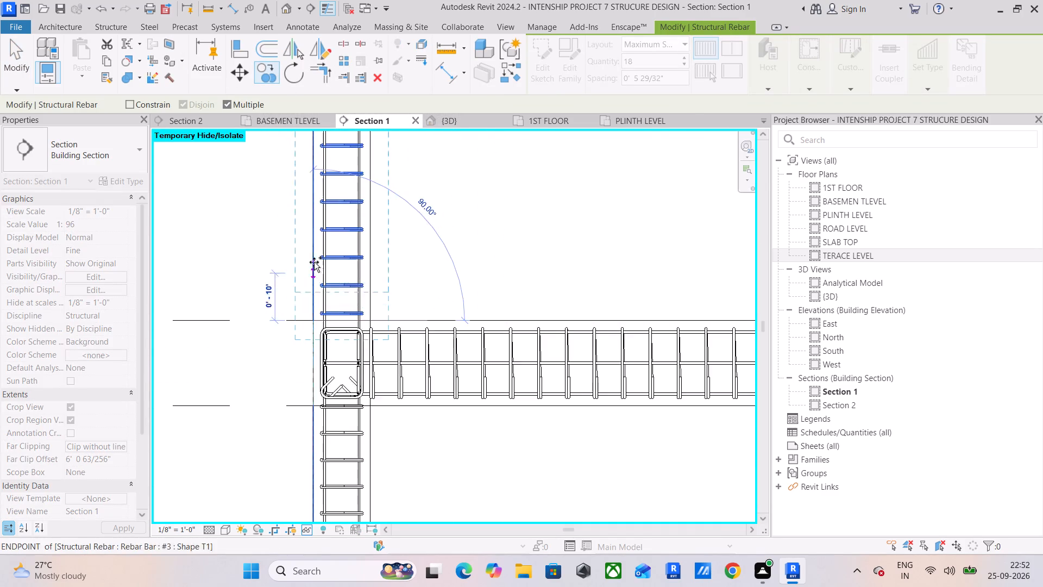
scroll(314, 261, "down", 4)
middle_click_drag(316, 270, 341, 521)
scroll(360, 204, "up", 5)
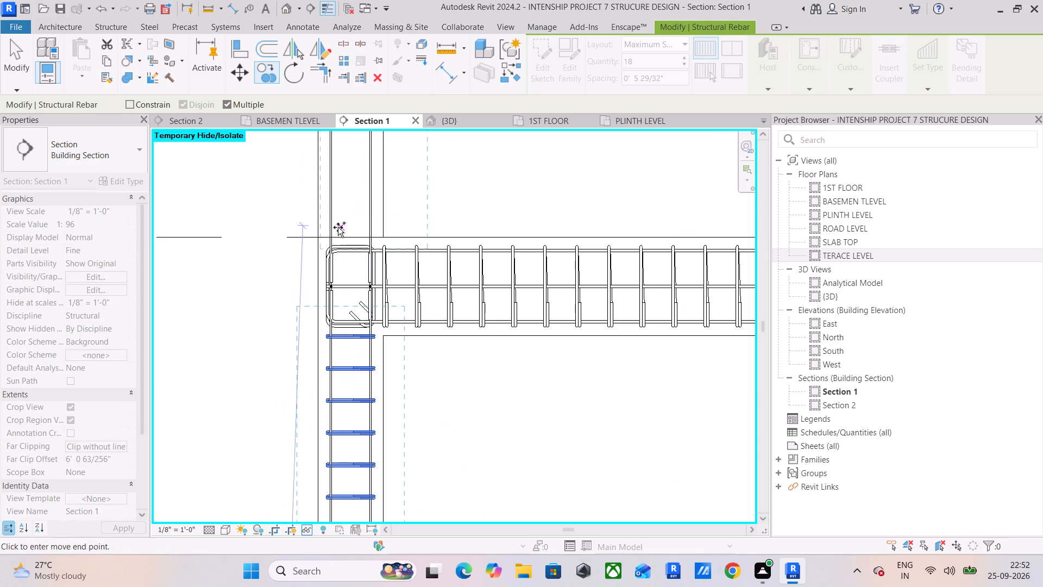
scroll(335, 227, "up", 5)
left_click(300, 247)
scroll(301, 247, "down", 8)
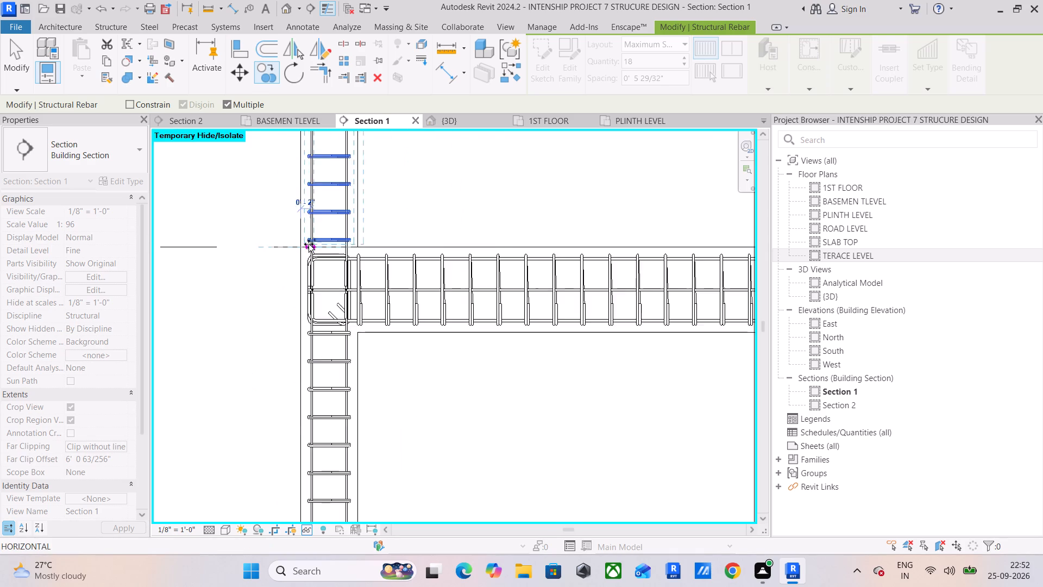
scroll(309, 244, "down", 3)
middle_click_drag(332, 265, 328, 427)
scroll(370, 382, "down", 4)
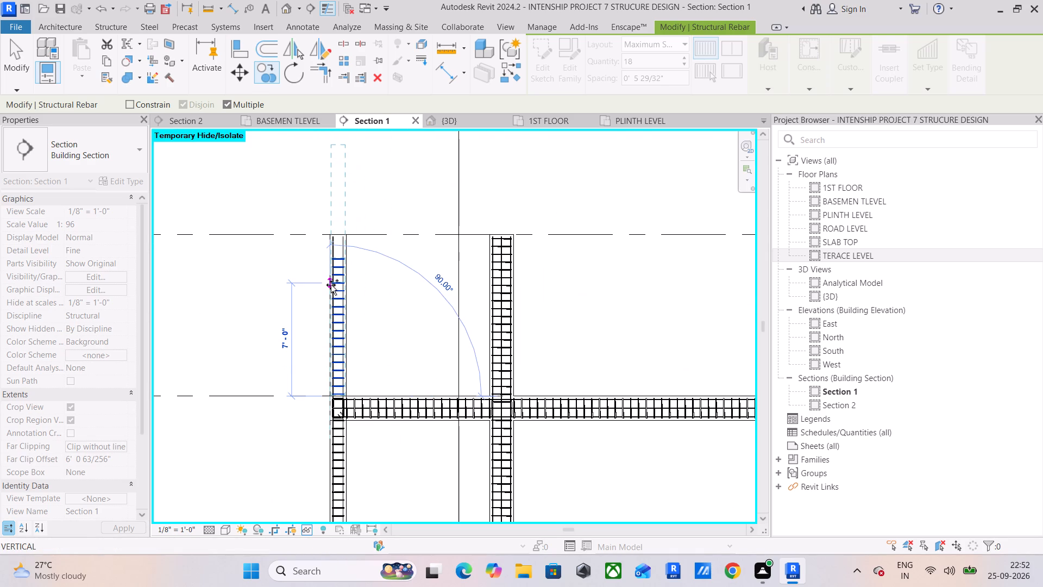
key("Escape")
Extend the copied #3 tie set upward to the top of the end column.
scroll(335, 259, "up", 5)
left_click_drag(340, 254, 338, 217)
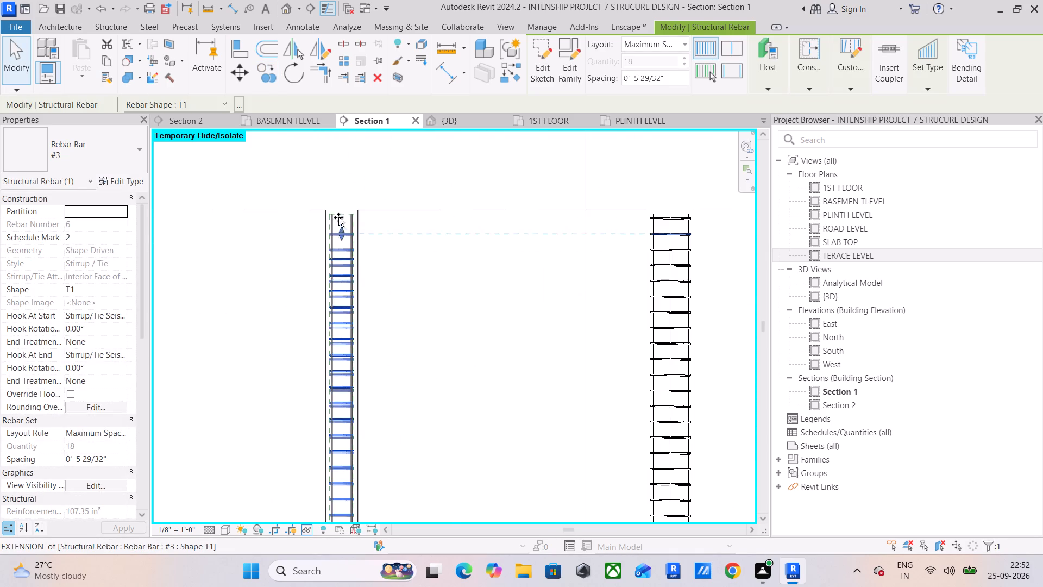
left_click_drag(338, 217, 340, 220)
scroll(340, 220, "up", 9)
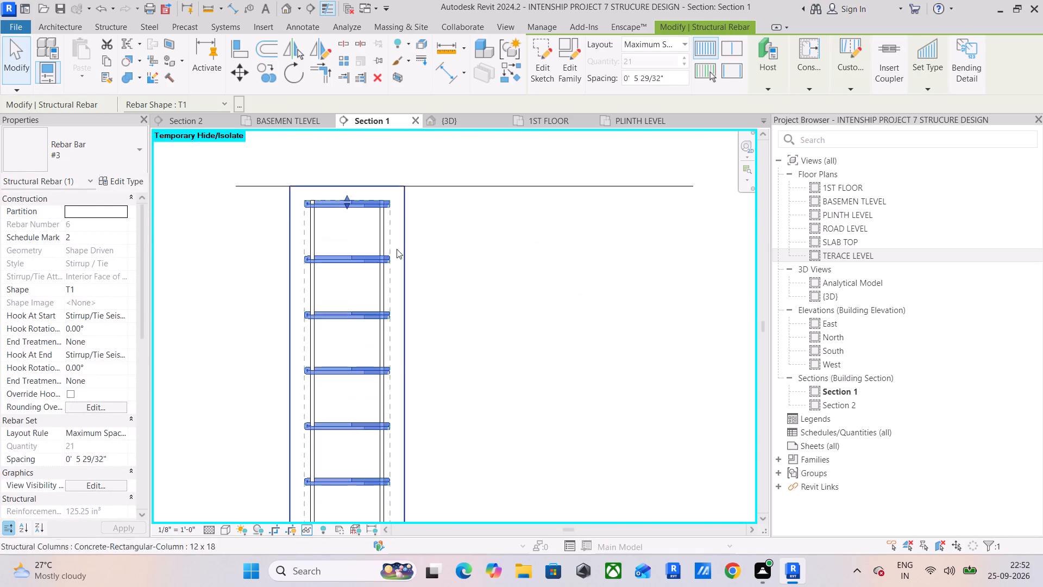
In Section 1, pull the top end of the narrow end column's #3 tie set down slightly from the column top.
key("Escape")
left_click(353, 211)
left_click_drag(348, 199, 348, 204)
left_click(485, 246)
scroll(457, 288, "down", 11)
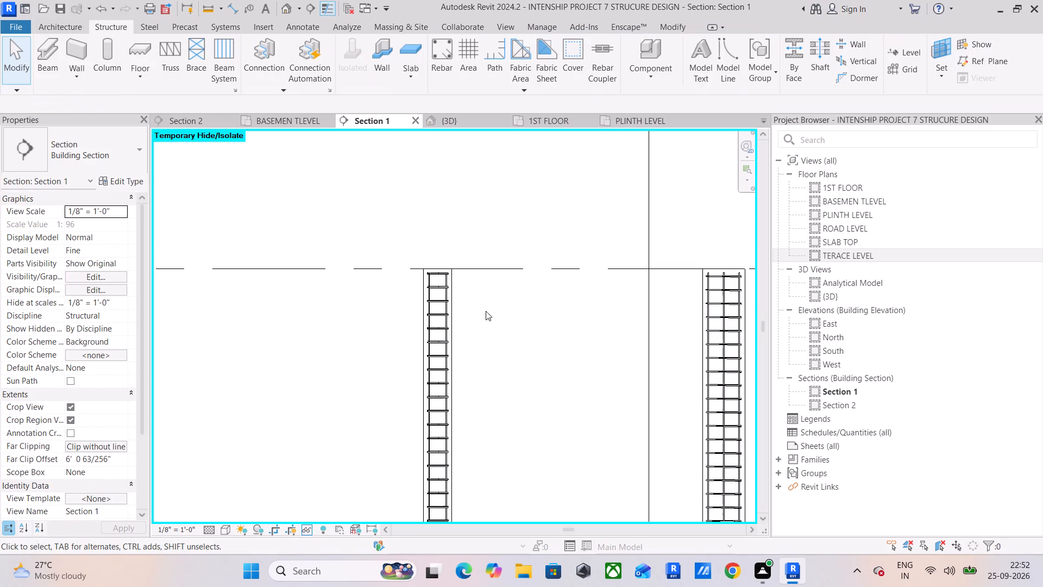
middle_click_drag(509, 311, 369, 282)
scroll(262, 251, "up", 5)
left_click(342, 251)
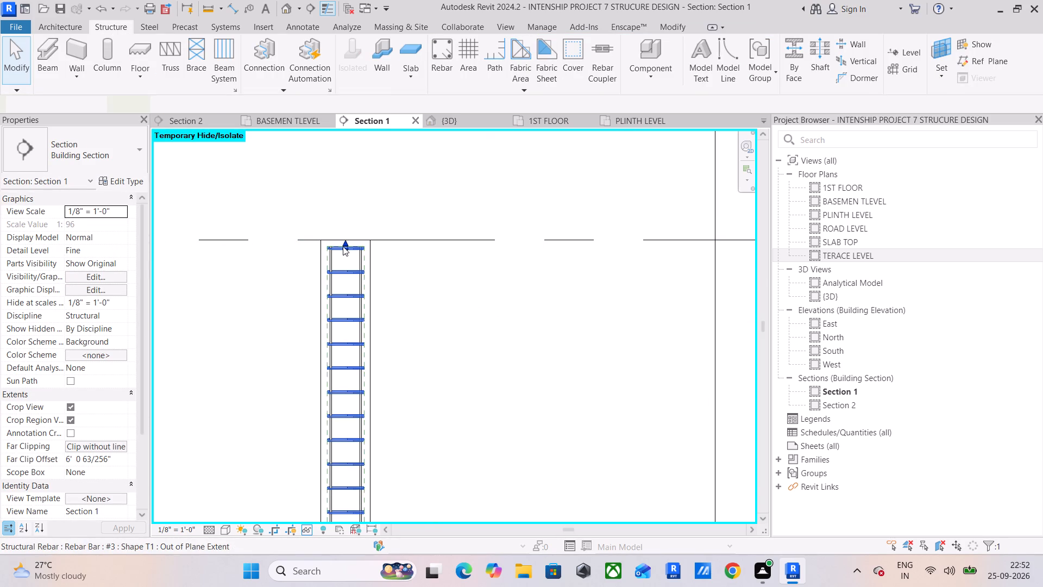
left_click_drag(343, 243, 344, 254)
left_click(460, 278)
scroll(464, 283, "down", 5)
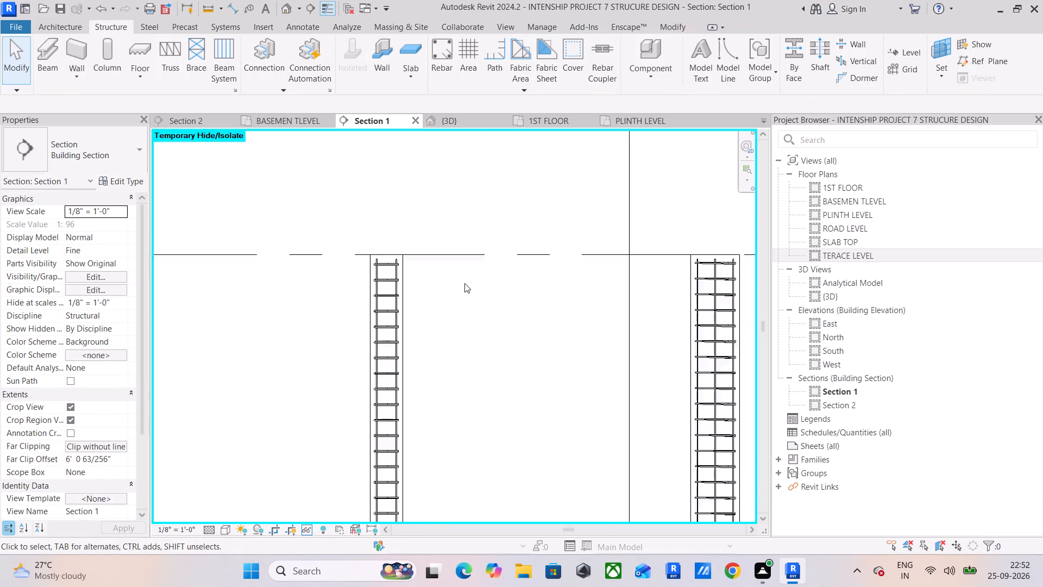
Raise the lower end of the third column's top-storey #3 Shape T1 tie set above the 1ST FLOOR beam joint.
scroll(464, 283, "down", 1)
middle_click_drag(485, 315, 401, 272)
scroll(557, 299, "down", 5)
middle_click_drag(548, 298, 267, 277)
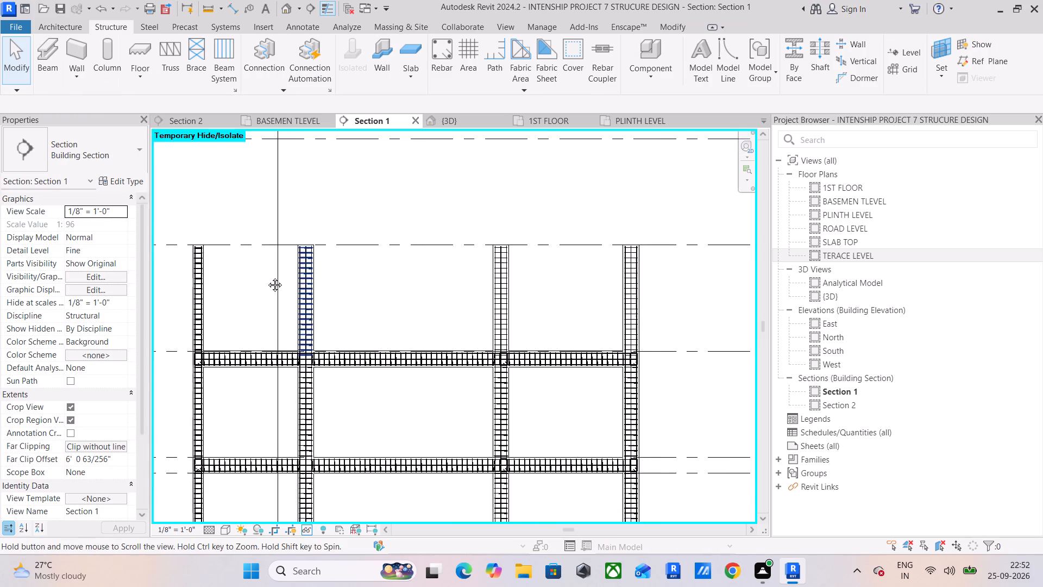
middle_click_drag(267, 277, 250, 276)
scroll(478, 270, "up", 5)
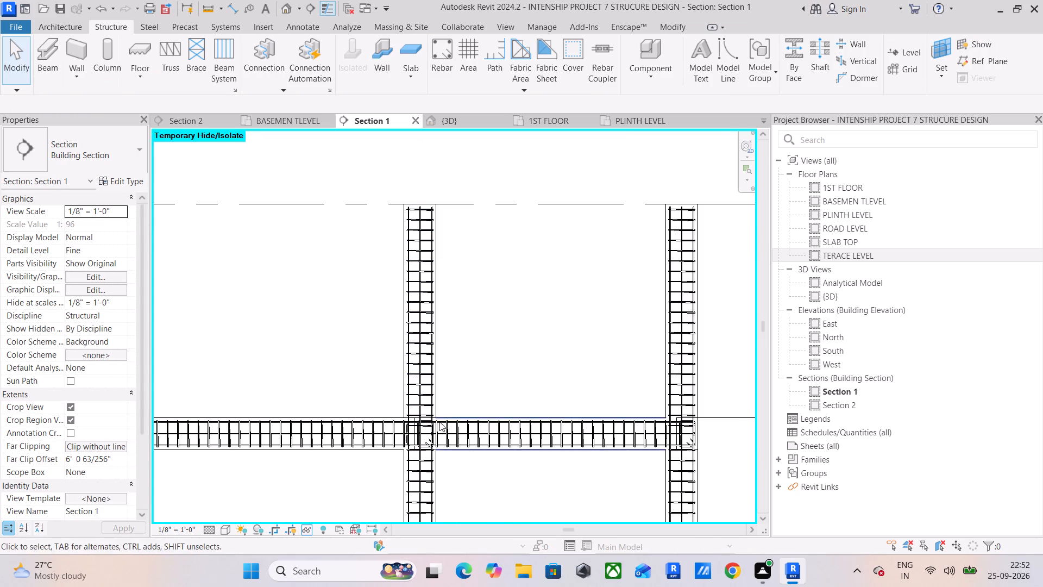
scroll(436, 420, "up", 9)
left_click(411, 428)
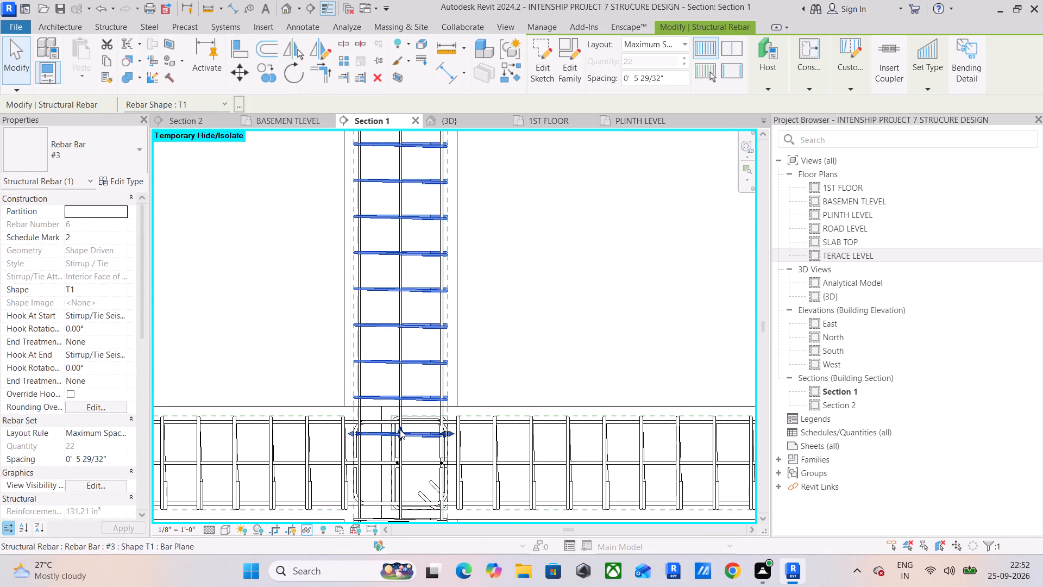
left_click_drag(400, 429, 403, 395)
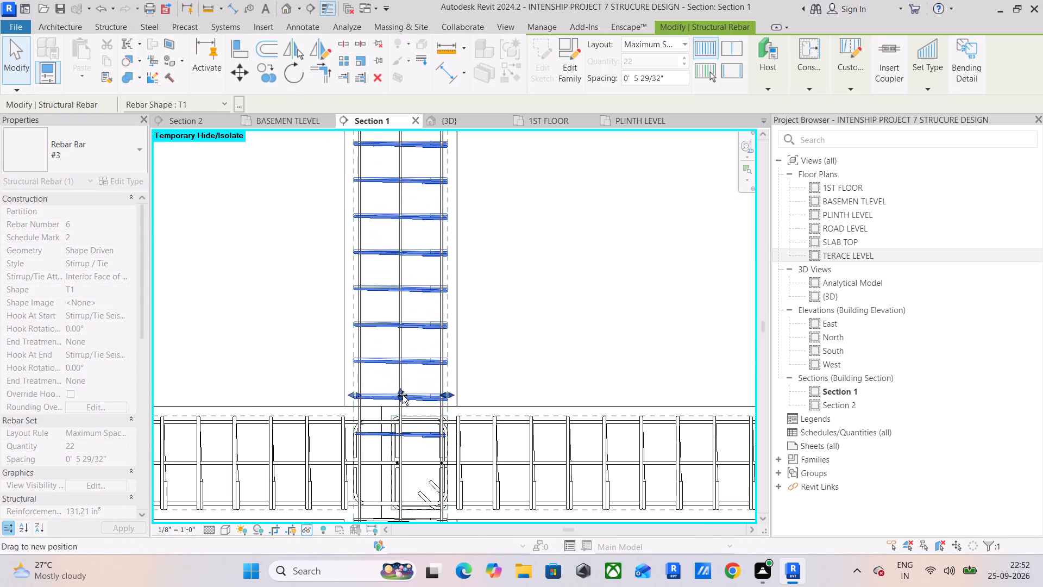
left_click_drag(403, 395, 405, 399)
left_click(582, 326)
scroll(582, 326, "down", 6)
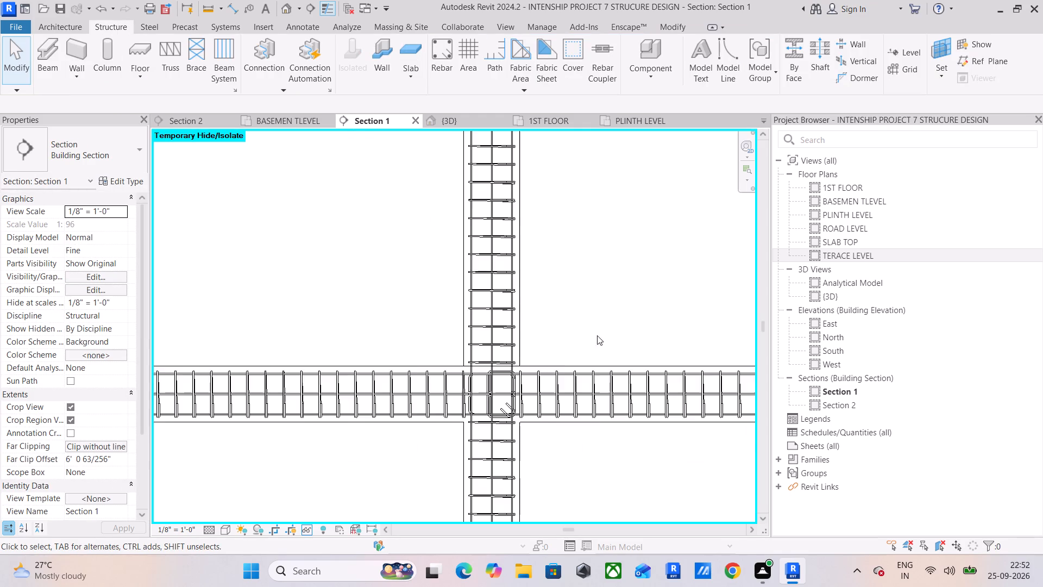
Raise the lower end of the opposite end column's top-storey #3 Shape T1 tie set above the 1ST FLOOR beam joint.
middle_click_drag(611, 334, 241, 343)
left_click(526, 382)
scroll(530, 379, "up", 3)
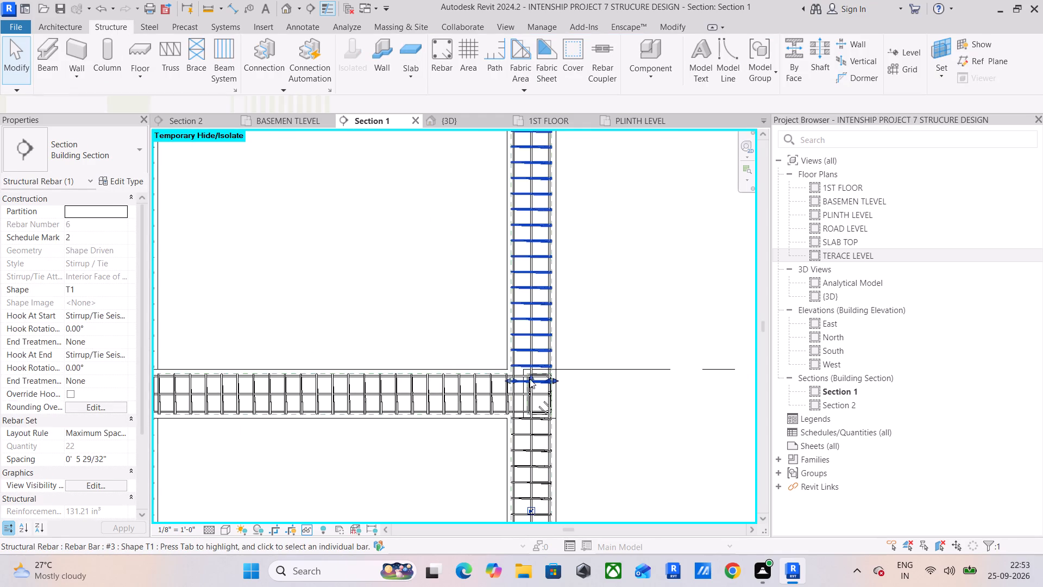
scroll(530, 379, "up", 2)
left_click_drag(530, 378, 526, 351)
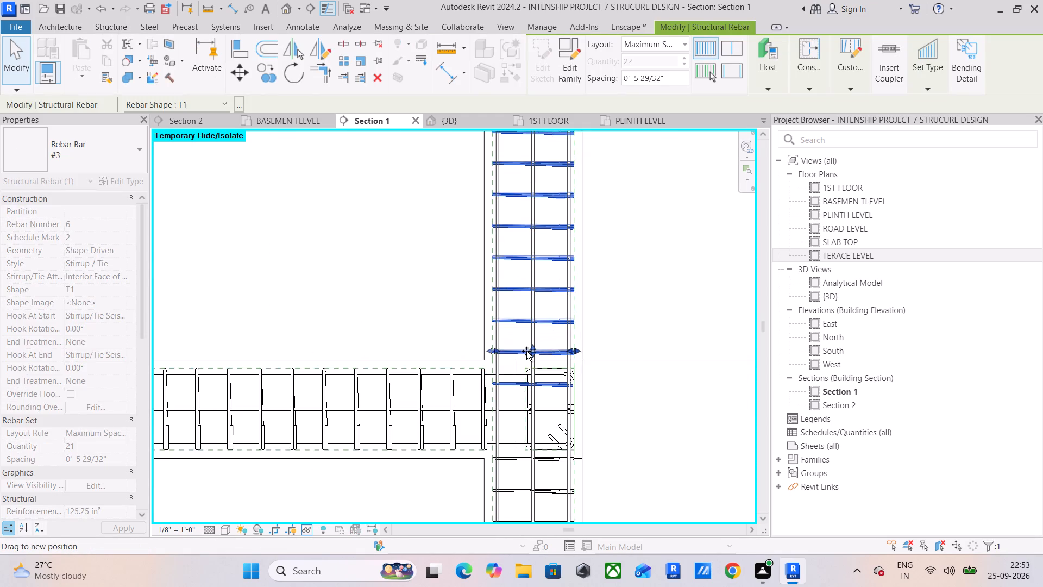
left_click_drag(526, 351, 526, 354)
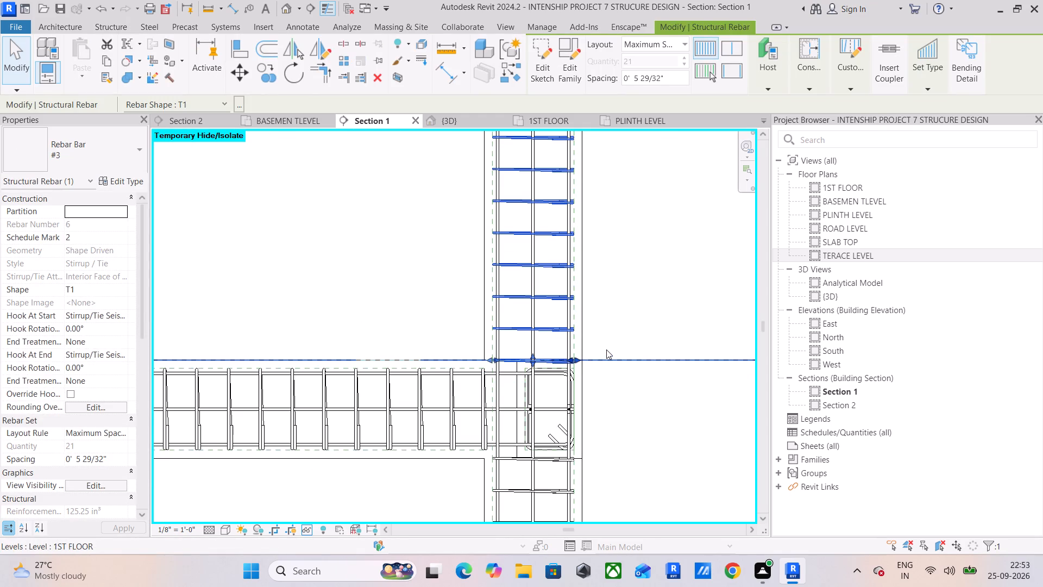
left_click(531, 356)
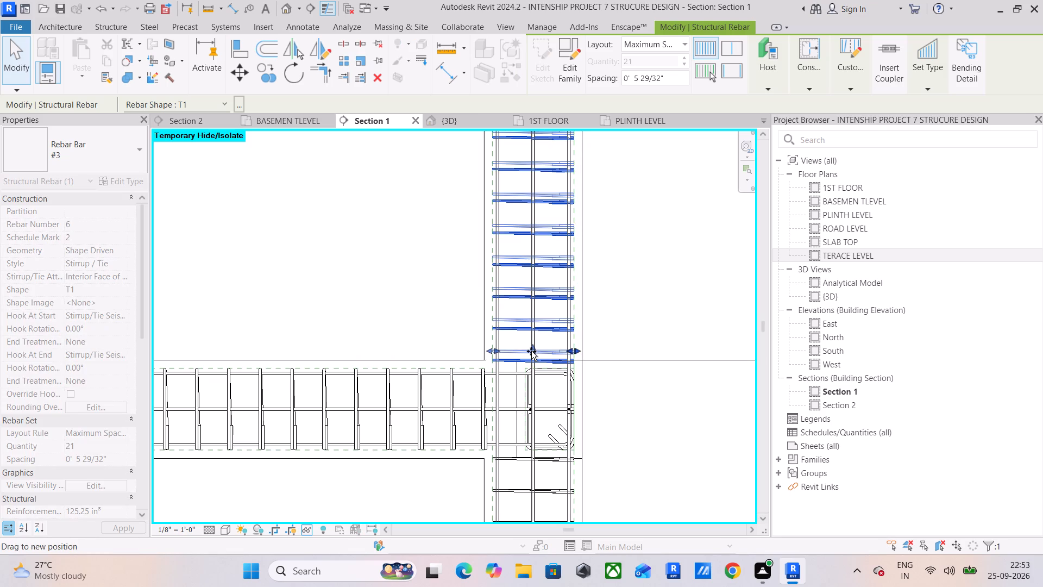
left_click(689, 312)
scroll(591, 338, "down", 6)
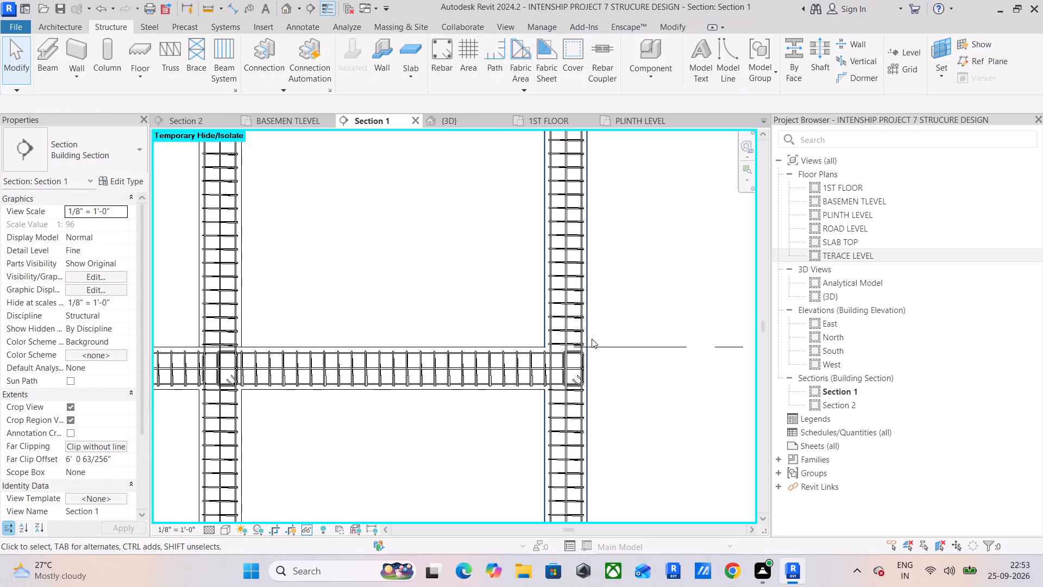
Examine the remaining beam-column joints in Section 1 for column ties running into the beams or missing ties.
middle_click_drag(323, 430, 517, 393)
middle_click_drag(385, 367, 588, 367)
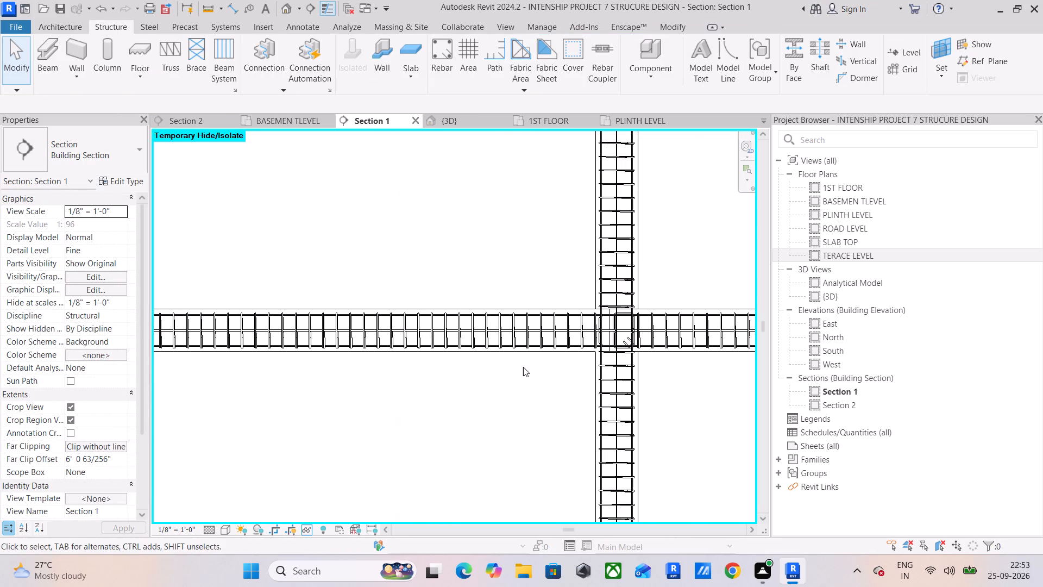
middle_click_drag(425, 369, 635, 369)
middle_click_drag(304, 368, 668, 368)
scroll(664, 368, "up", 1)
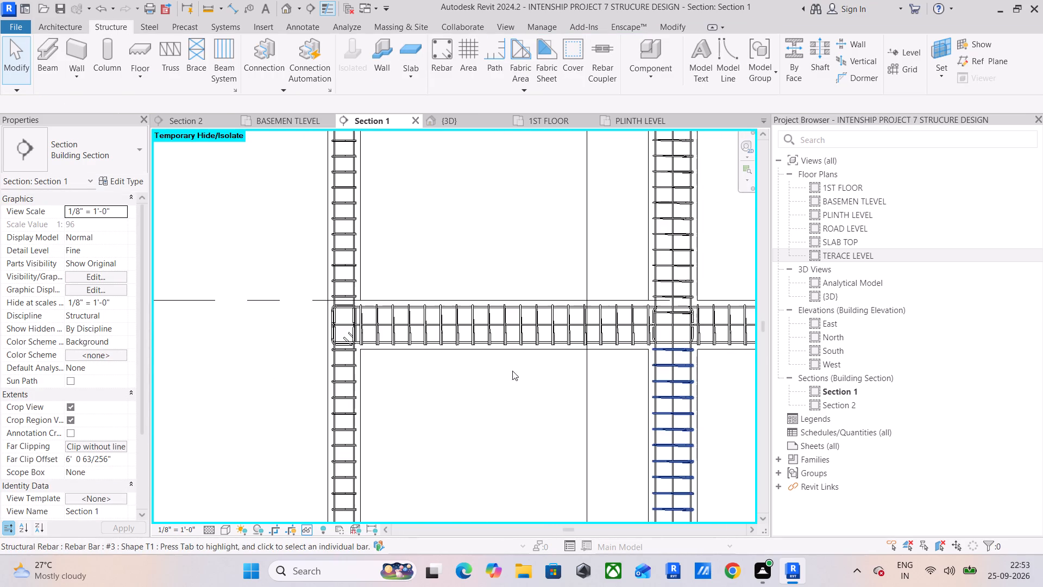
scroll(406, 372, "down", 9)
middle_click_drag(461, 401, 380, 268)
scroll(288, 319, "up", 8)
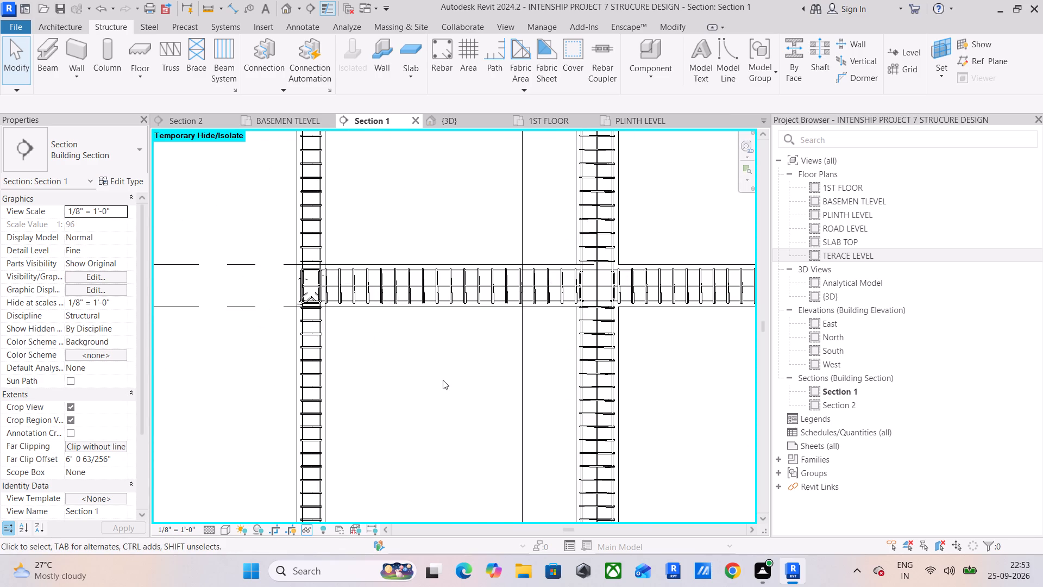
scroll(600, 324, "down", 3)
scroll(592, 287, "up", 11)
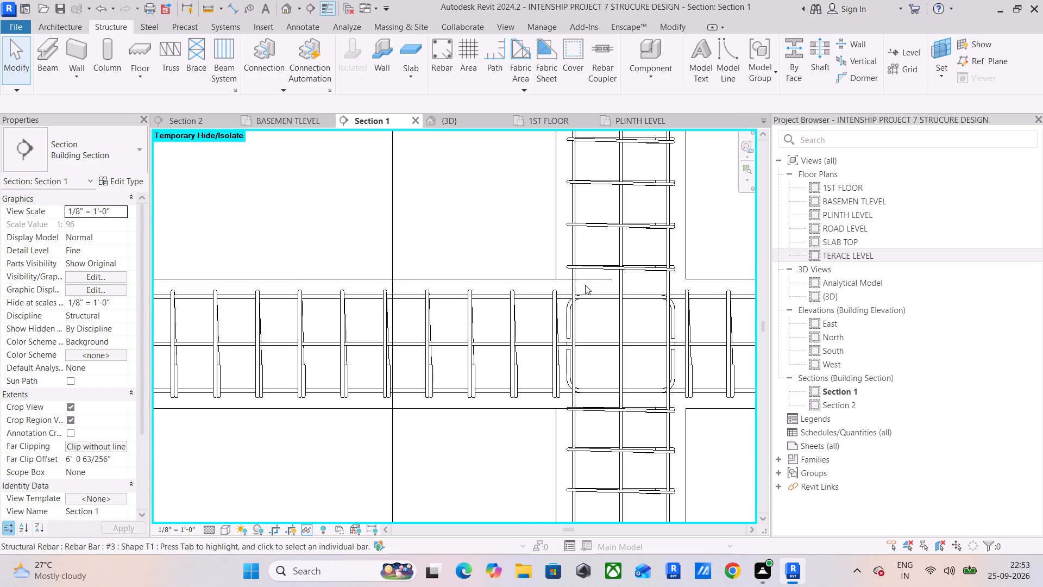
middle_click_drag(680, 395, 372, 392)
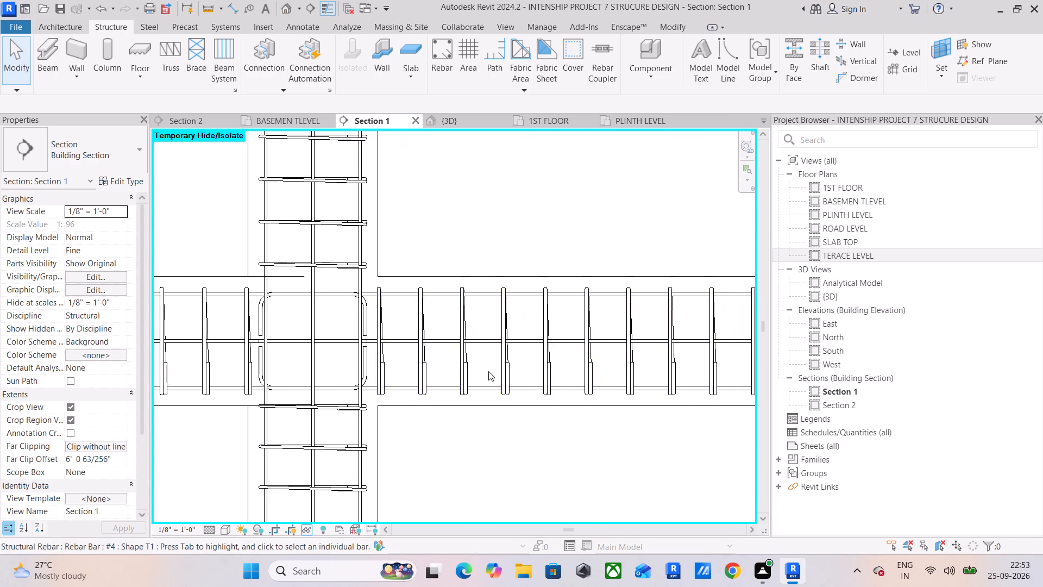
scroll(499, 369, "down", 11)
scroll(565, 384, "up", 1)
middle_click_drag(409, 408, 332, 394)
scroll(531, 384, "down", 5)
middle_click_drag(585, 391, 349, 379)
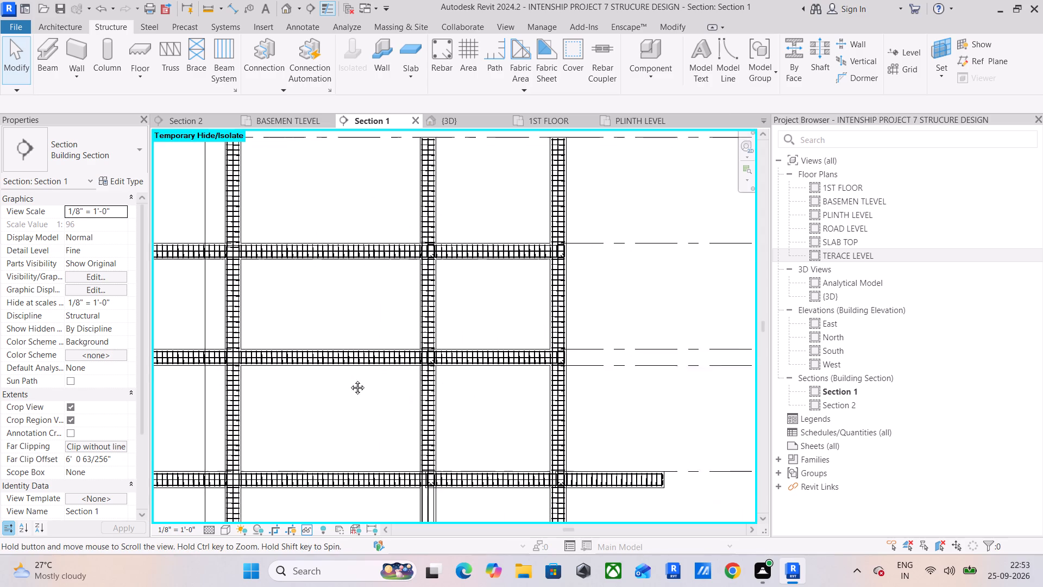
middle_click_drag(349, 379, 342, 378)
scroll(457, 321, "up", 4)
scroll(342, 366, "up", 5)
scroll(424, 392, "up", 9)
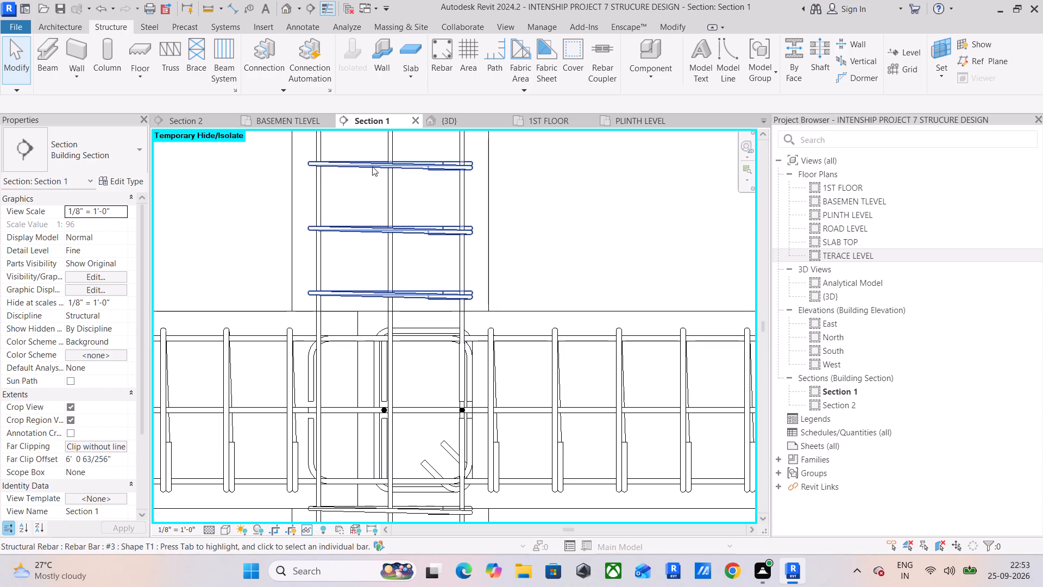
scroll(469, 139, "down", 4)
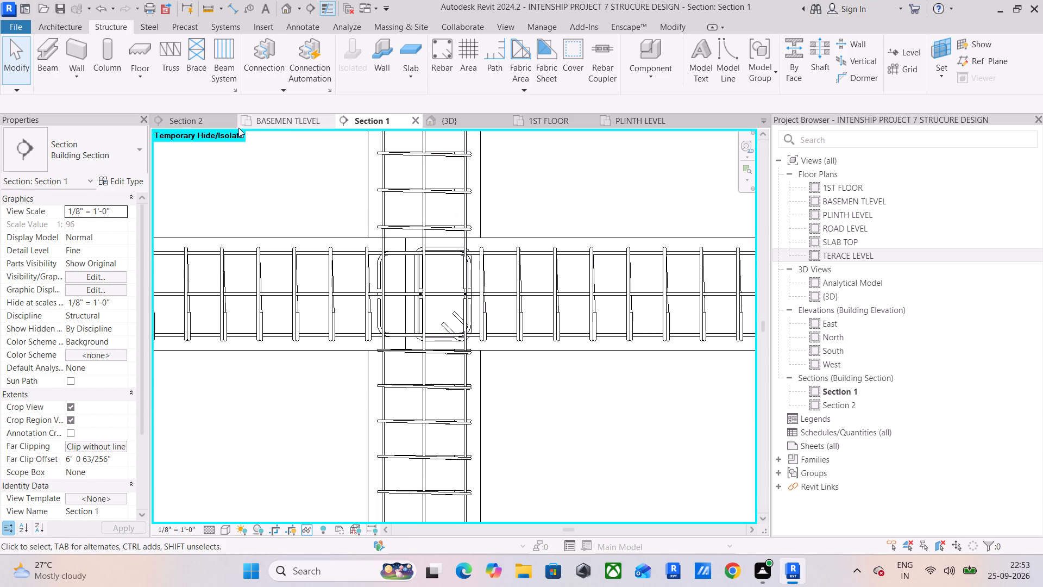
In the BASEMEN TLEVEL plan, move Section 2 to just outside the outermost column line on the stair side.
left_click(279, 121)
scroll(405, 234, "down", 4)
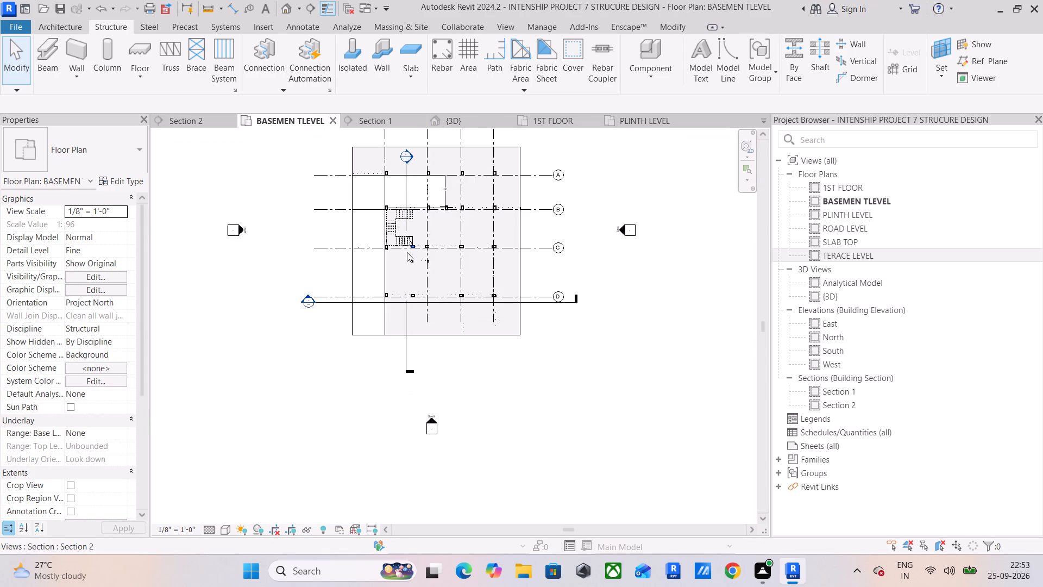
left_click_drag(404, 220, 372, 206)
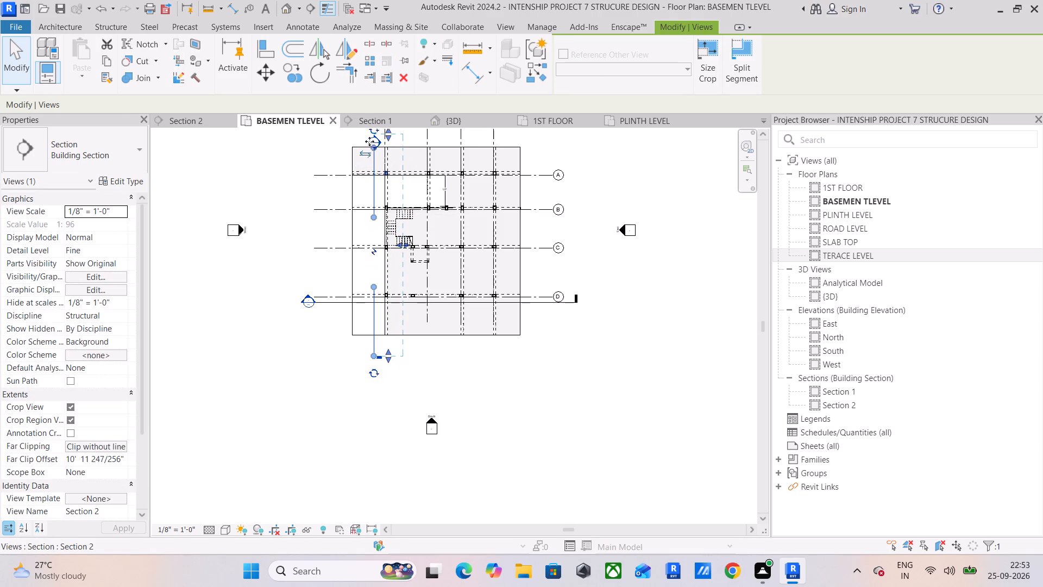
Examine the column ties and beam reinforcement in Section 2, including the free end of the overhanging lower beam.
left_click(184, 120)
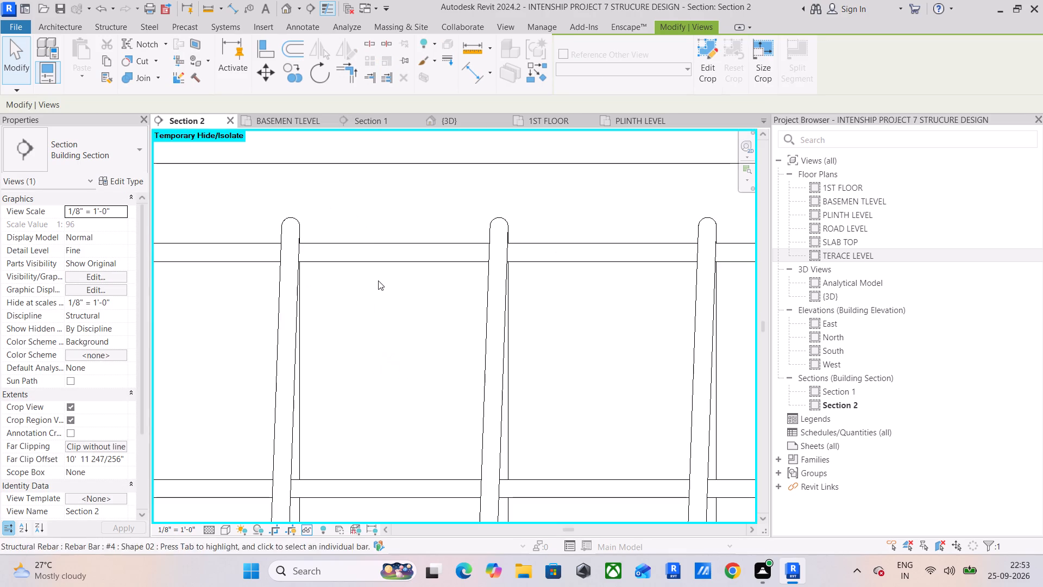
scroll(340, 252, "down", 19)
scroll(420, 259, "down", 5)
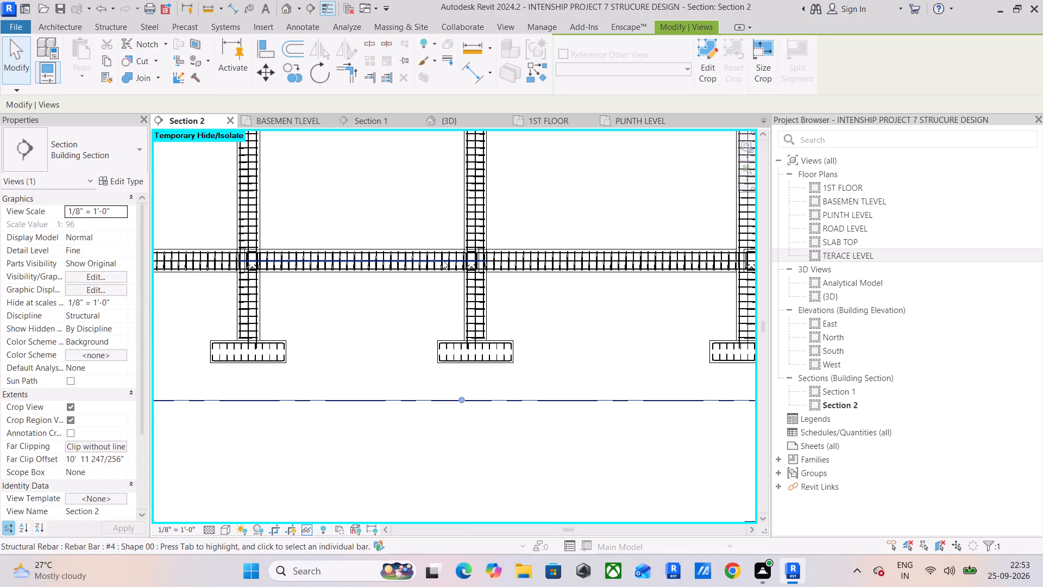
middle_click_drag(325, 272, 505, 263)
scroll(388, 255, "down", 6)
middle_click_drag(386, 256, 356, 360)
scroll(370, 324, "down", 3)
scroll(291, 354, "up", 8)
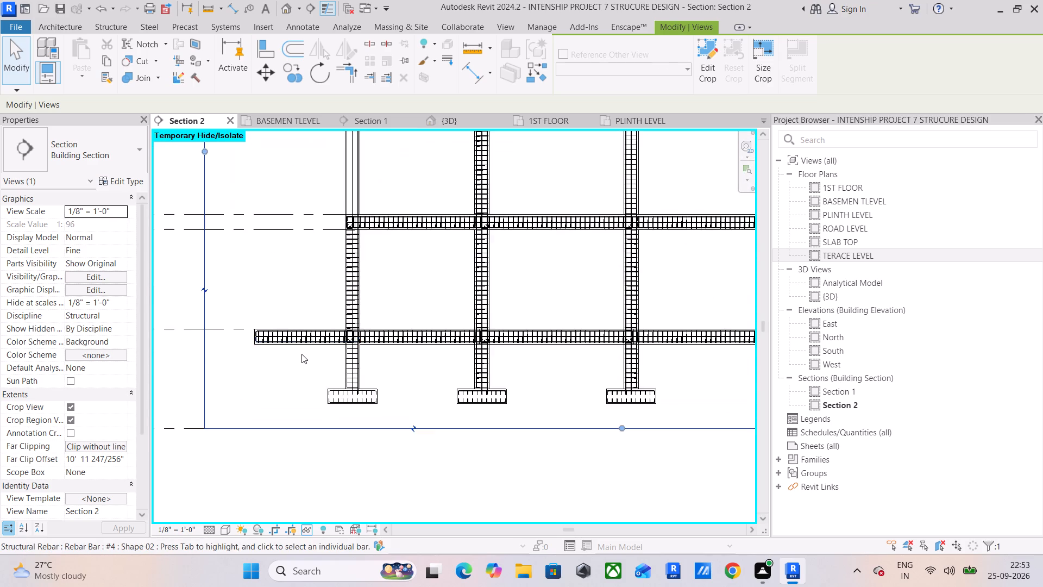
scroll(301, 354, "up", 4)
scroll(239, 308, "up", 6)
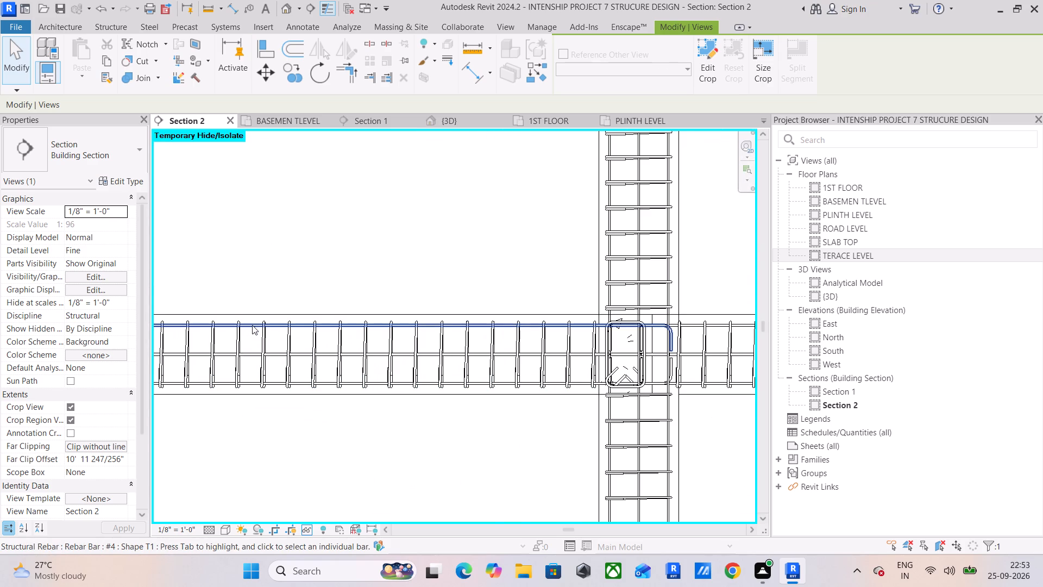
middle_click_drag(292, 347, 554, 345)
scroll(400, 326, "up", 6)
middle_click_drag(391, 322, 268, 276)
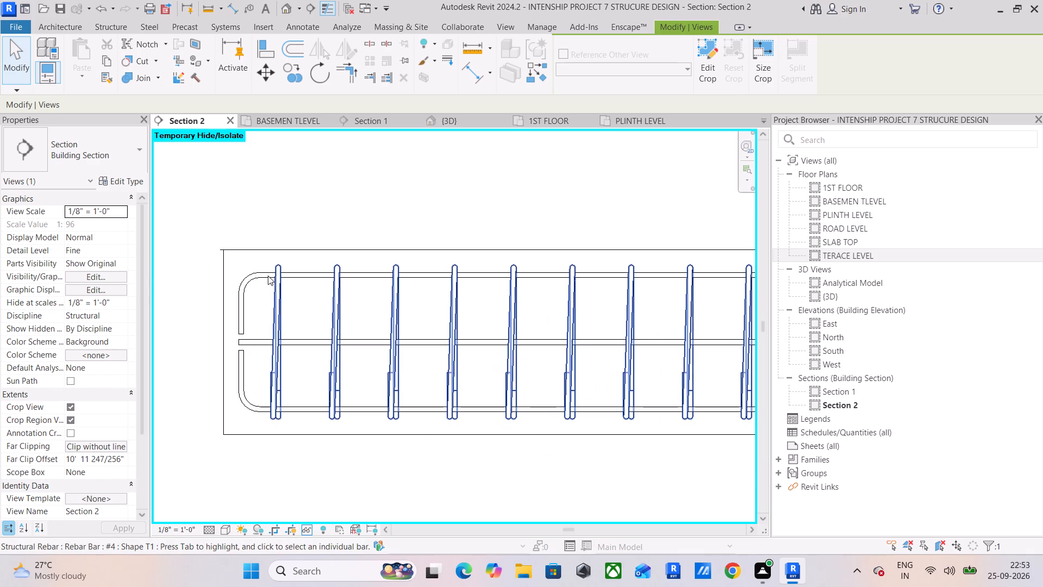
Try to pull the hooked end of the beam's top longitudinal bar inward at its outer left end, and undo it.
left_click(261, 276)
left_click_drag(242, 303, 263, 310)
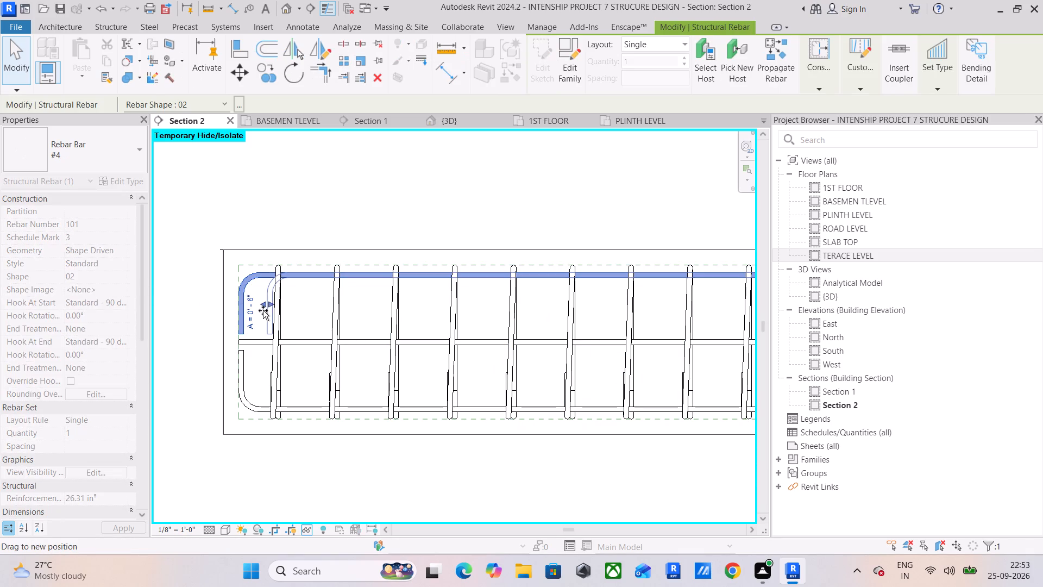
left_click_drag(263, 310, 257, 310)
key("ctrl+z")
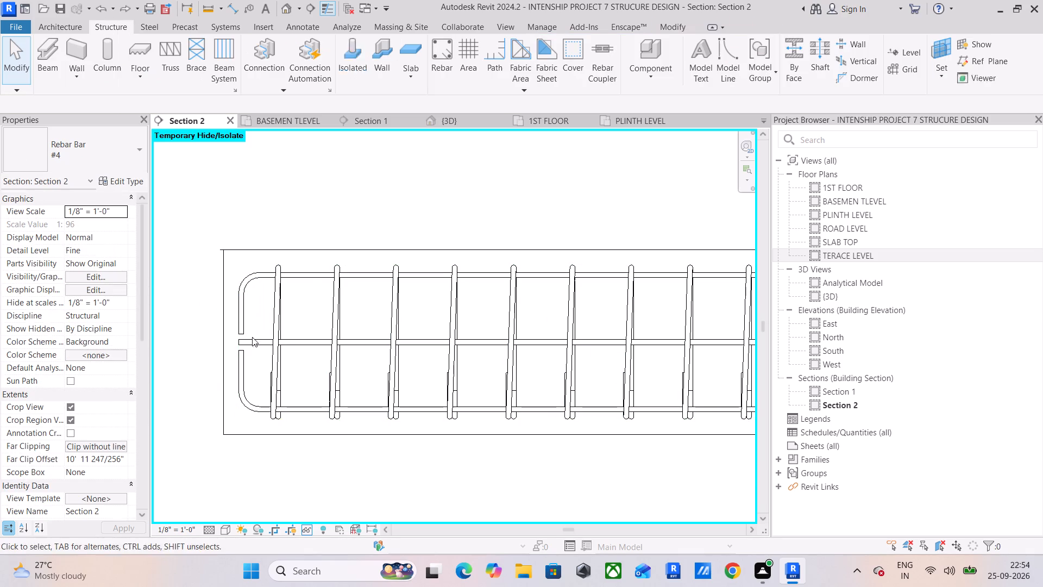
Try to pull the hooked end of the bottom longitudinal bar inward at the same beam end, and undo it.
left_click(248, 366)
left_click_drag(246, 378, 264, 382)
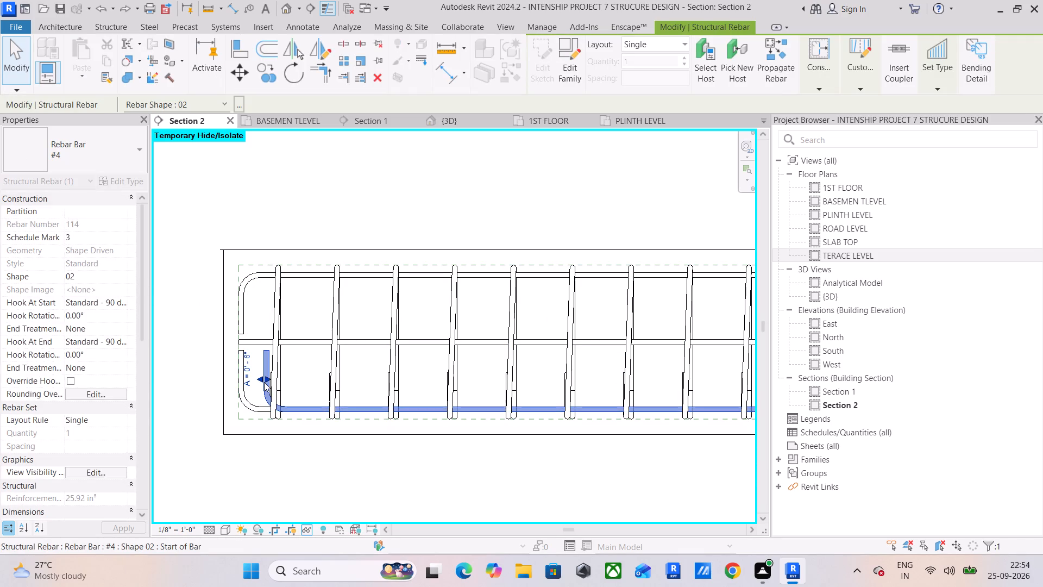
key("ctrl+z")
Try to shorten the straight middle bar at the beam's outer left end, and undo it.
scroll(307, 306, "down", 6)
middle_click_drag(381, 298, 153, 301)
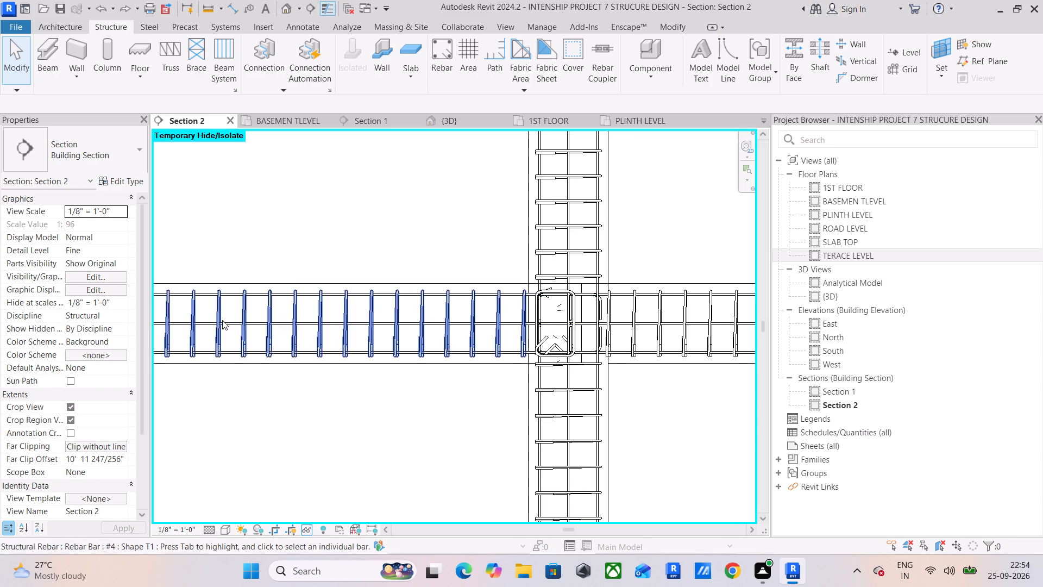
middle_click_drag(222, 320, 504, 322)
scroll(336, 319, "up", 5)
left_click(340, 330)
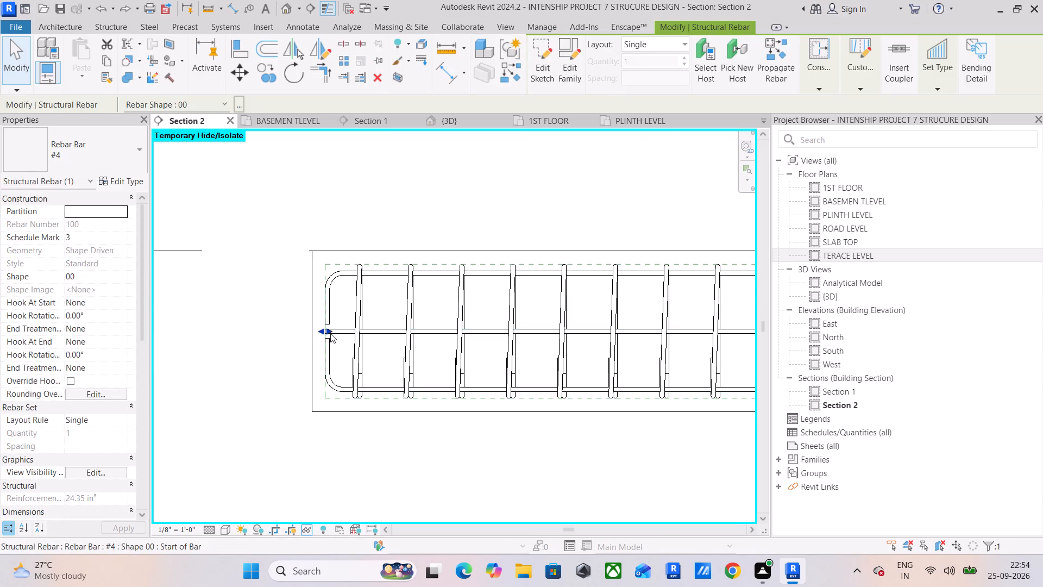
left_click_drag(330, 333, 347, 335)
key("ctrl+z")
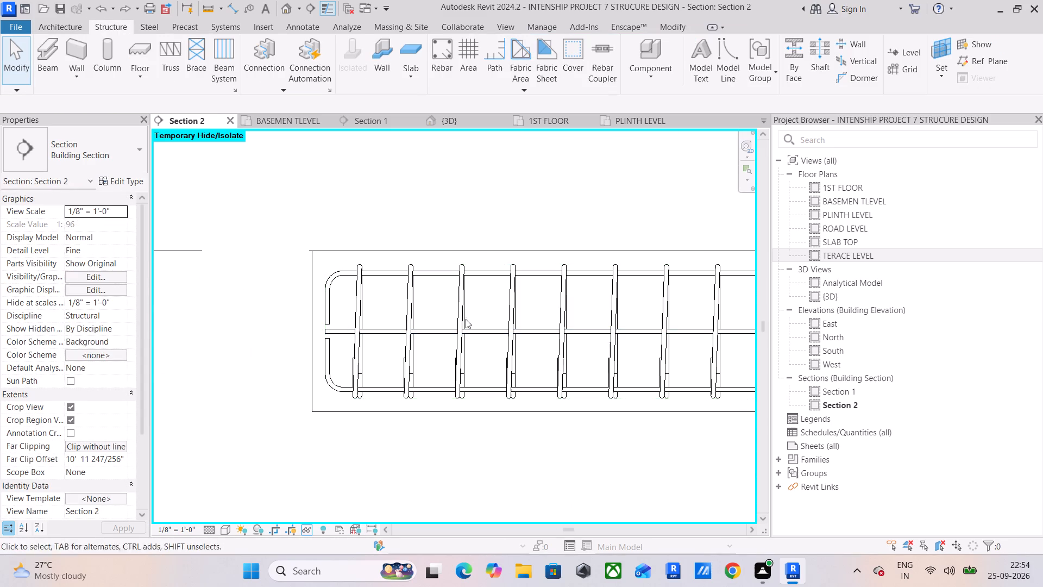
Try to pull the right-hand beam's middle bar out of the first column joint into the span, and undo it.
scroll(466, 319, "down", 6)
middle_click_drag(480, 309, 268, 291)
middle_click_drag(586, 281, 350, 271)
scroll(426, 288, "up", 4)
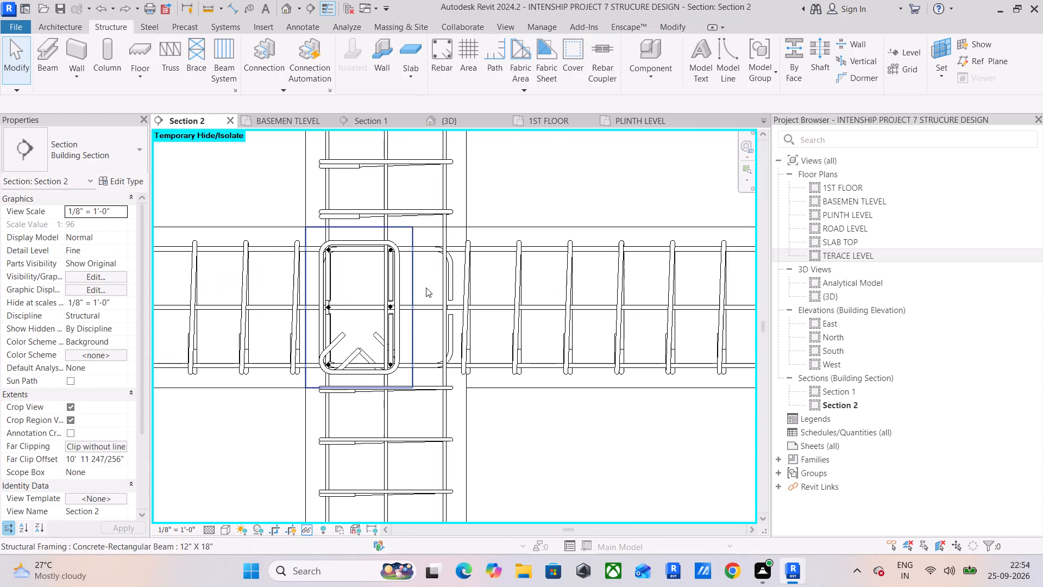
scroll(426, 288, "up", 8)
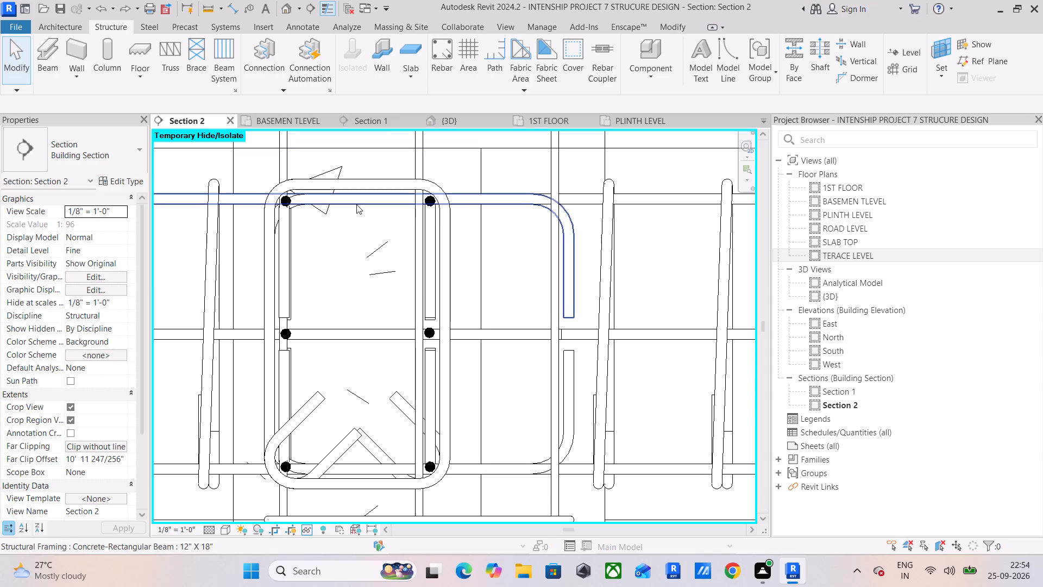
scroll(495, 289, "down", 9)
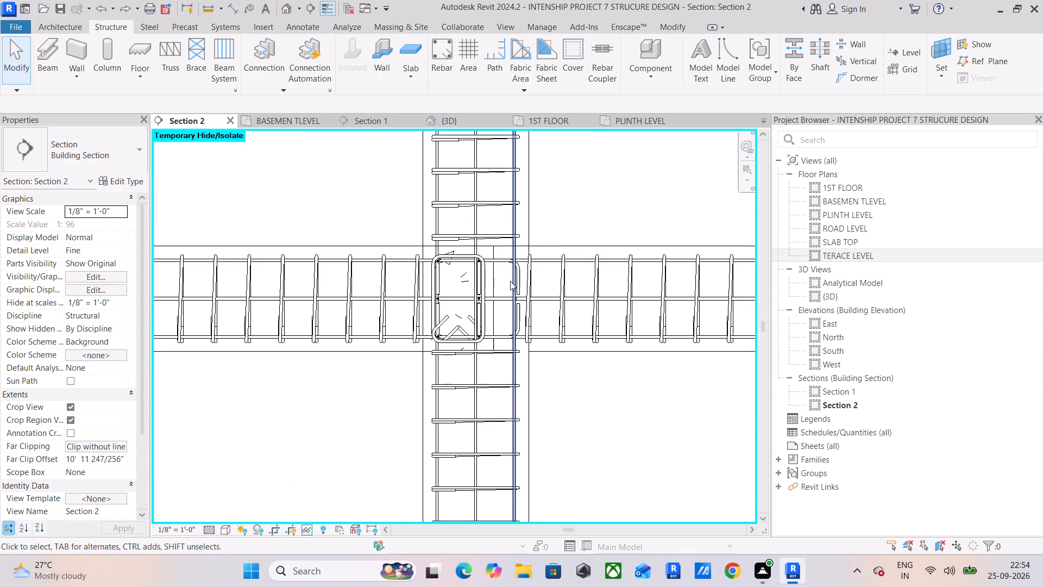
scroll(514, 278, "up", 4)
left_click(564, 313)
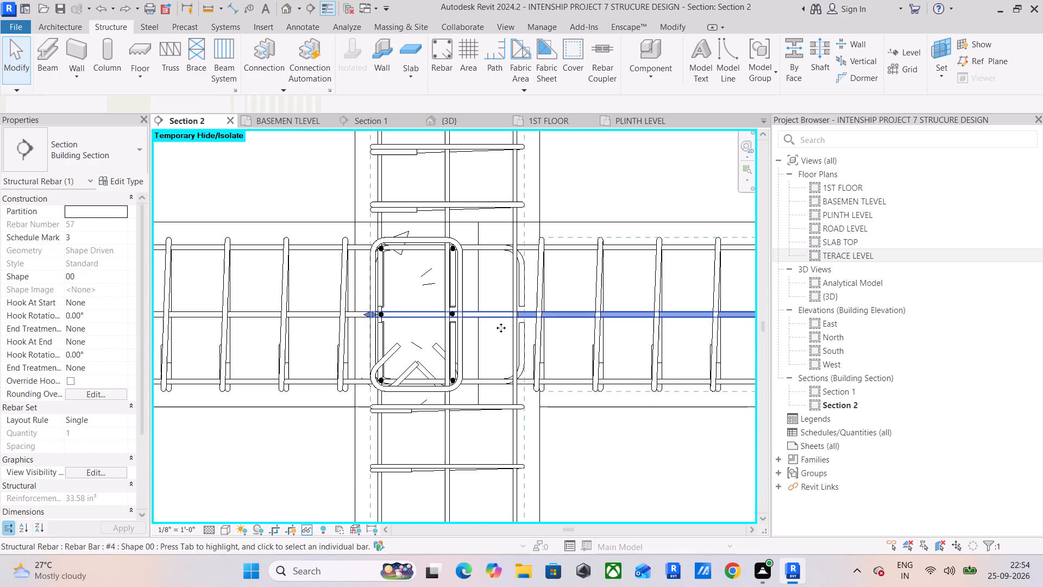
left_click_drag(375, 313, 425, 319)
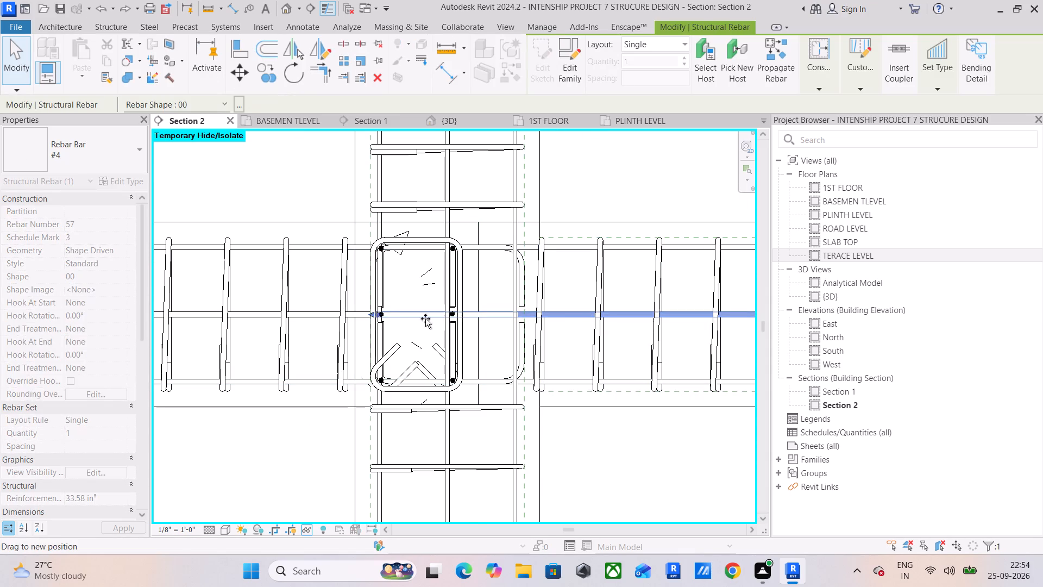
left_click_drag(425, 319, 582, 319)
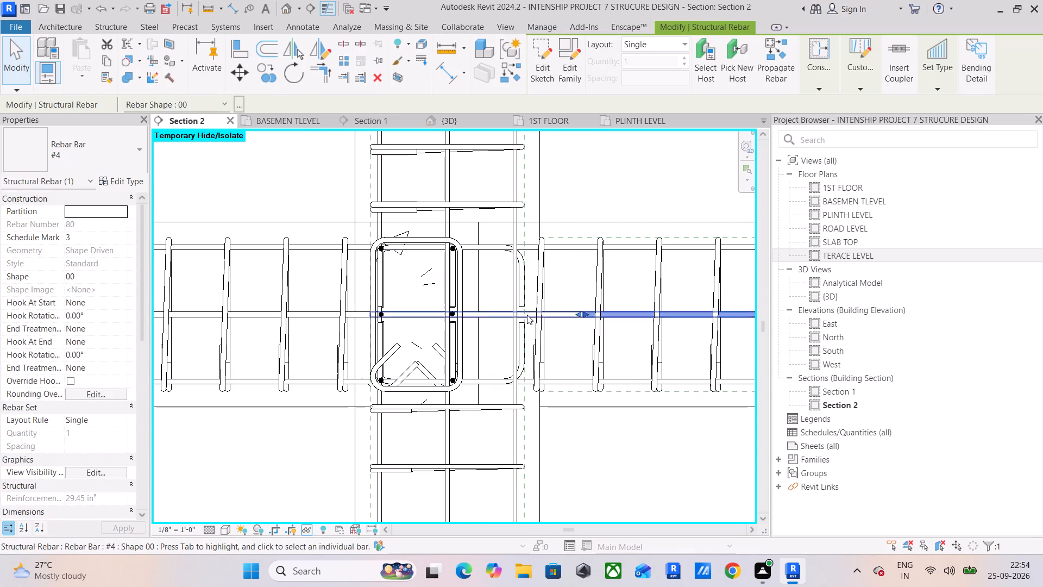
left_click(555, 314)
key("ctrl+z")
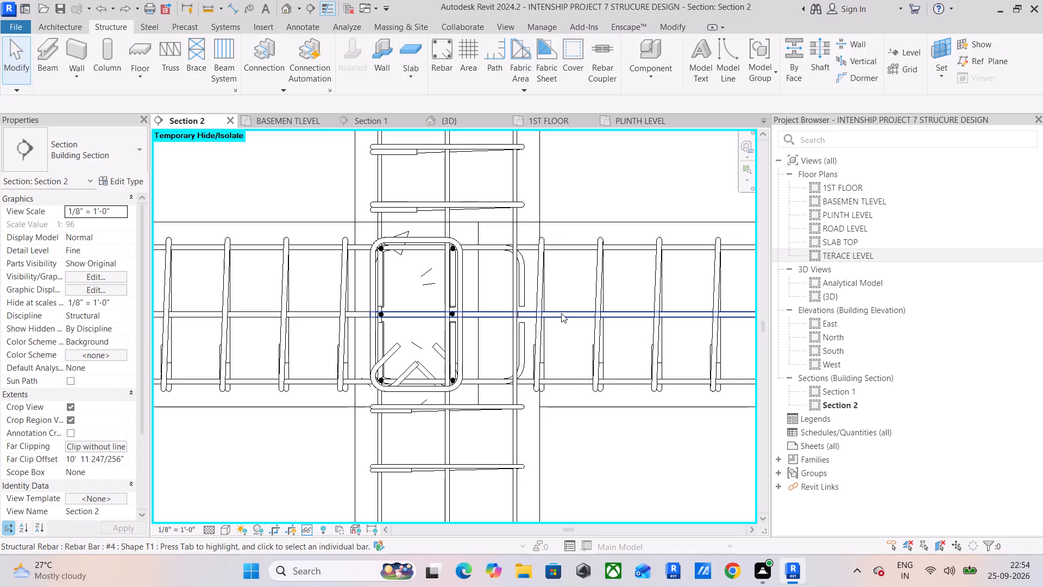
Pull the end of the left beam's middle bar slightly back inside the first column joint.
scroll(561, 304, "down", 6)
middle_click_drag(561, 304, 382, 319)
scroll(374, 327, "up", 6)
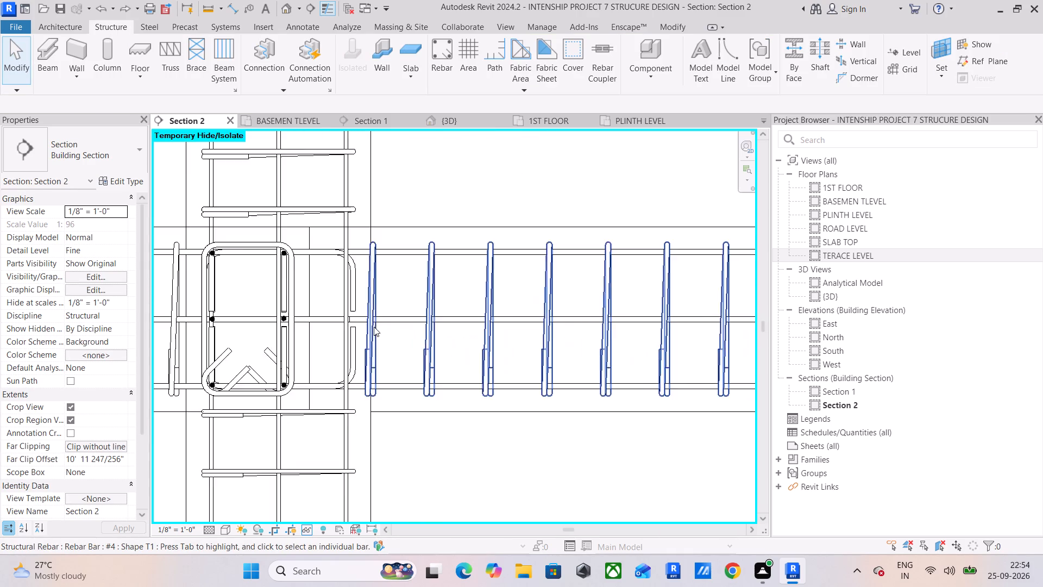
scroll(339, 317, "up", 12)
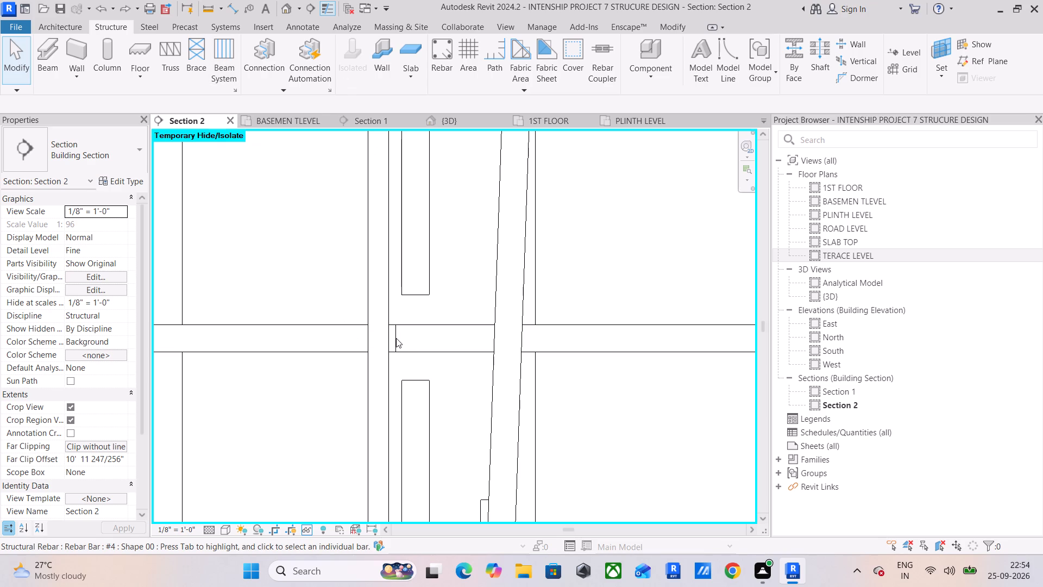
left_click(396, 338)
left_click(392, 336)
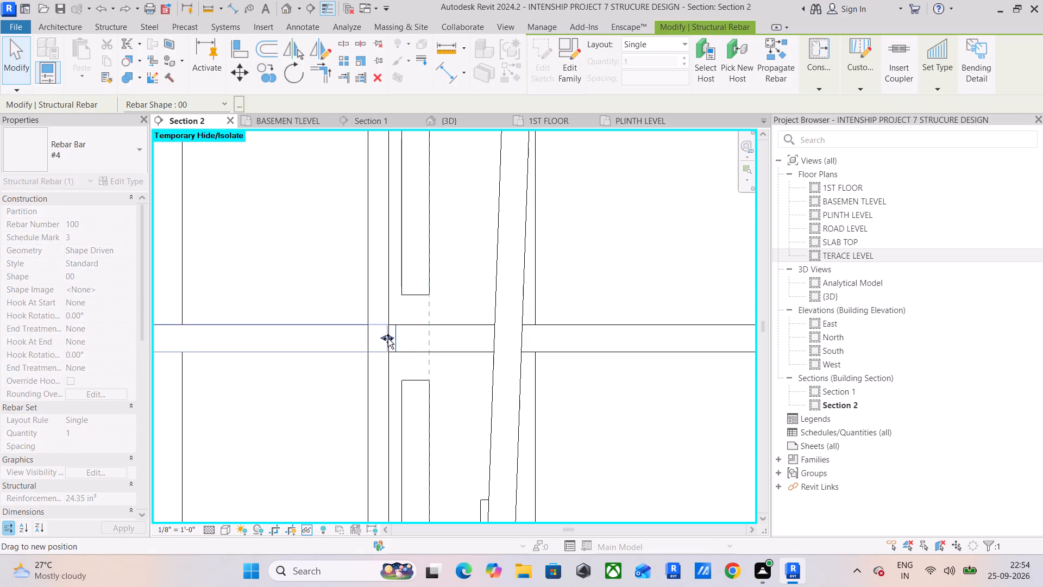
left_click(632, 226)
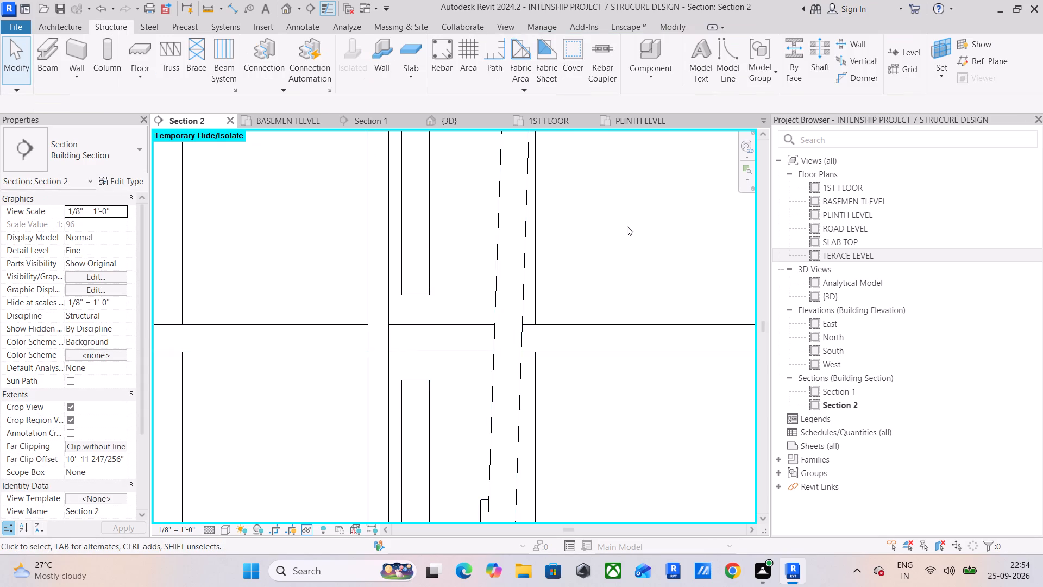
Shift the basement beam's #4 stirrup sets on both sides of the second column slightly away from the column faces.
scroll(627, 226, "down", 13)
middle_click_drag(668, 236, 318, 270)
scroll(462, 285, "down", 5)
middle_click_drag(511, 275, 355, 279)
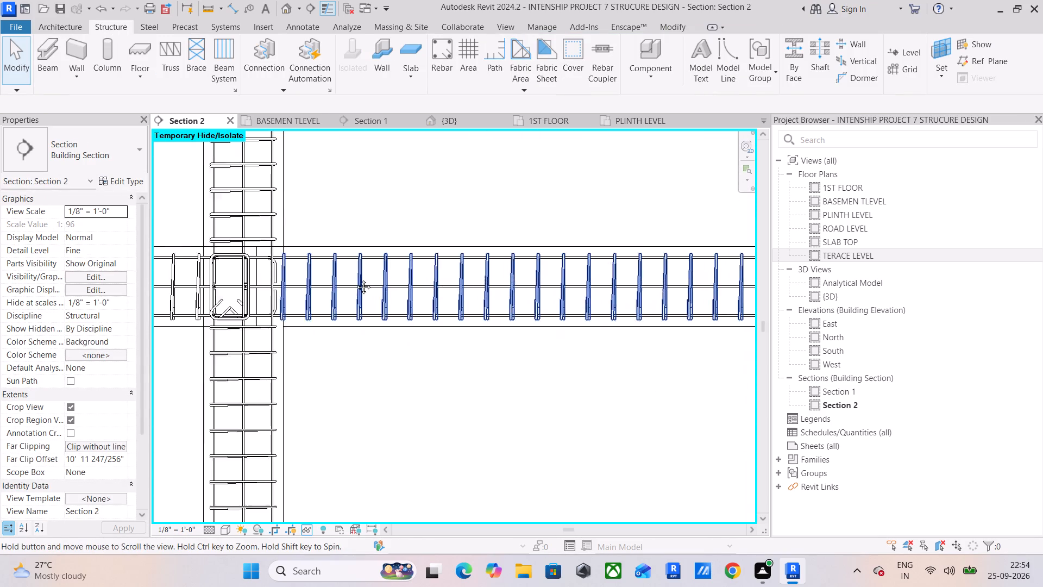
middle_click_drag(355, 279, 285, 278)
scroll(369, 276, "down", 6)
middle_click_drag(496, 274, 349, 276)
scroll(412, 277, "up", 10)
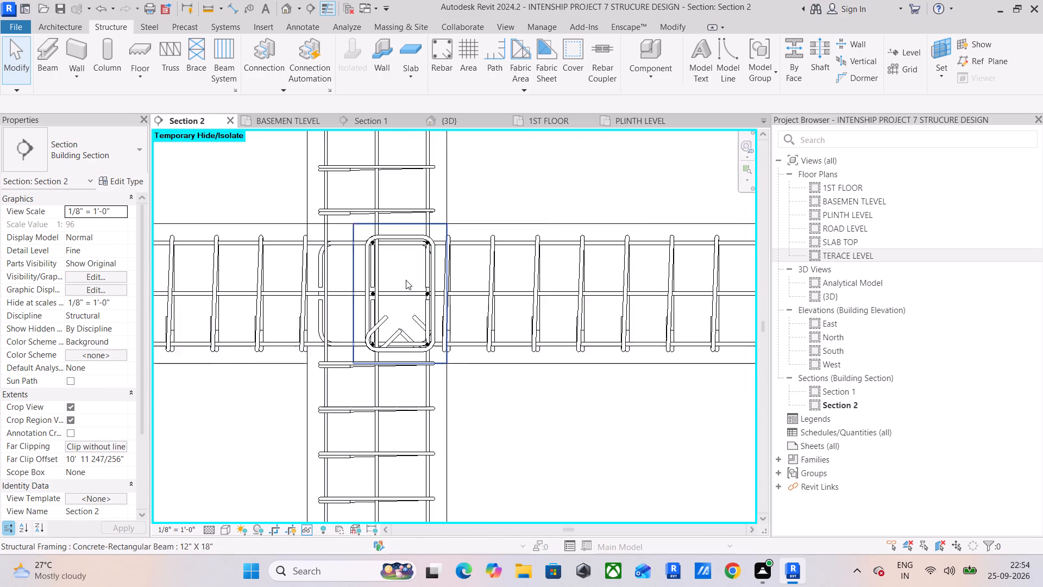
scroll(406, 280, "up", 2)
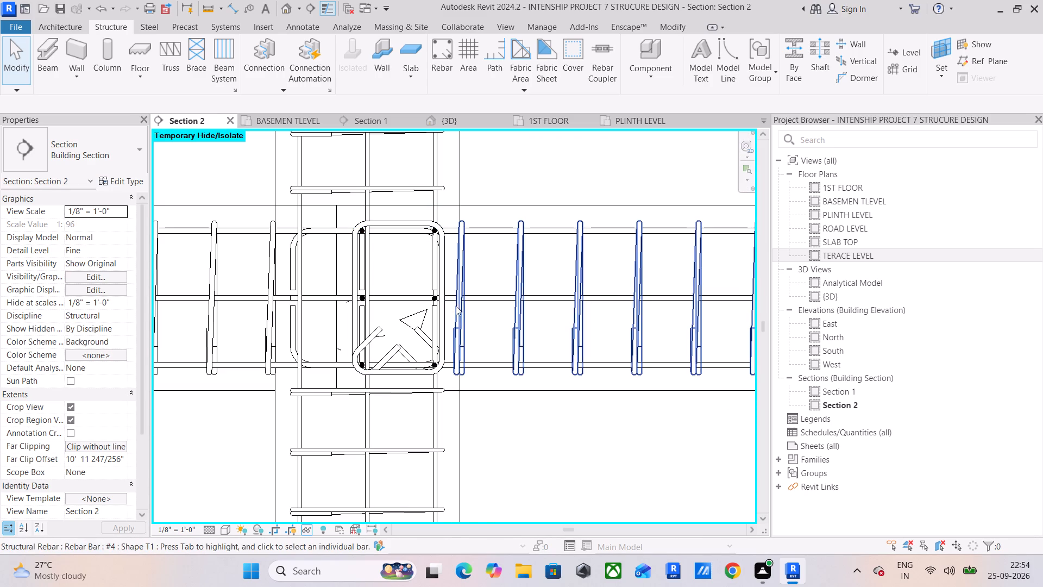
left_click(454, 307)
left_click_drag(465, 296, 485, 295)
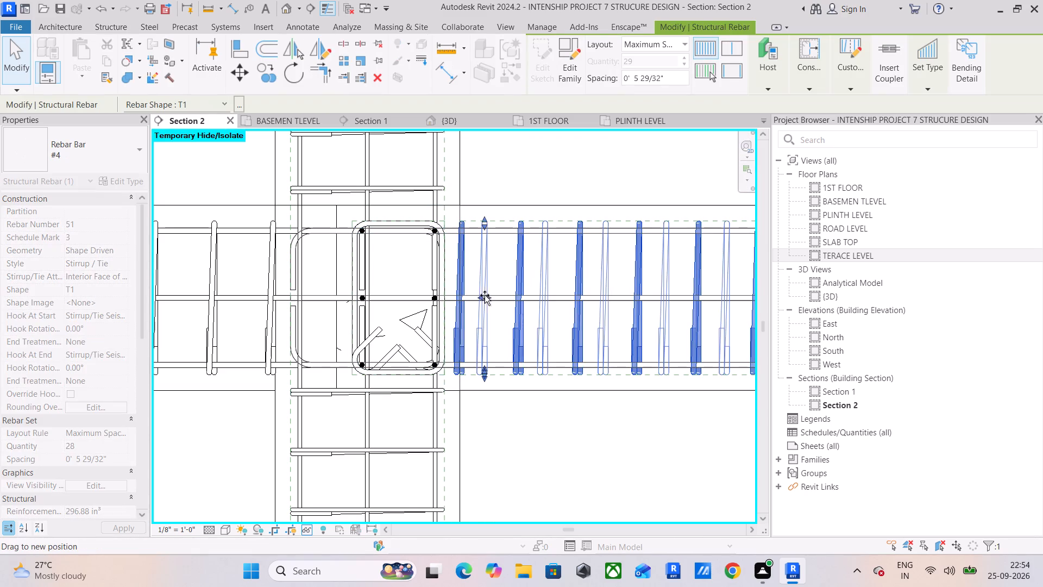
left_click_drag(485, 295, 473, 301)
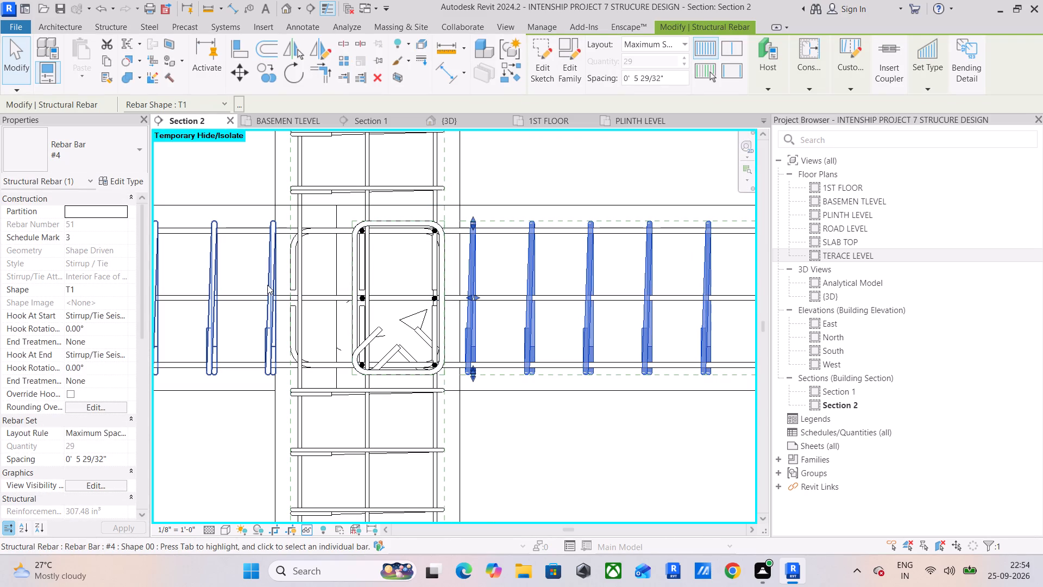
left_click(267, 285)
left_click_drag(268, 296, 261, 296)
scroll(404, 204, "down", 5)
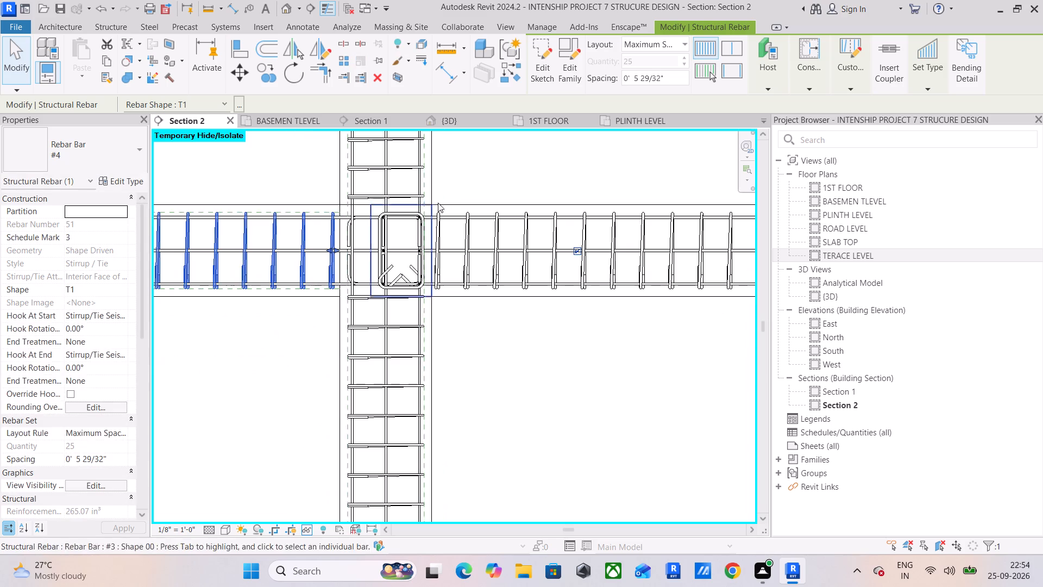
left_click(497, 158)
Shift the #4 stirrup sets on both sides of the following column joint slightly away from the column faces.
scroll(500, 178, "down", 1)
middle_click_drag(501, 186, 262, 217)
scroll(314, 215, "down", 4)
middle_click_drag(341, 220, 225, 224)
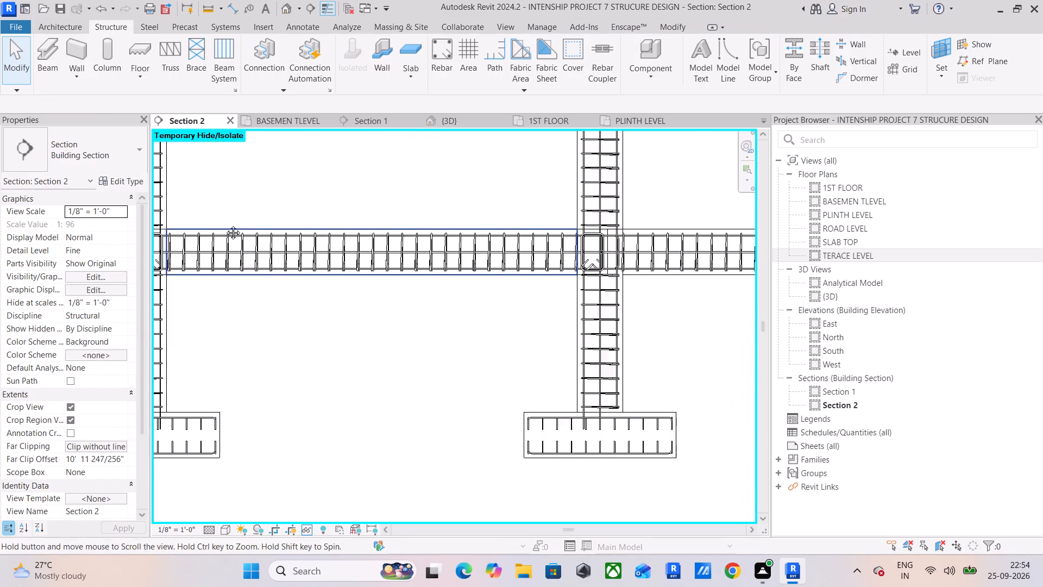
middle_click_drag(225, 224, 203, 224)
scroll(551, 240, "up", 9)
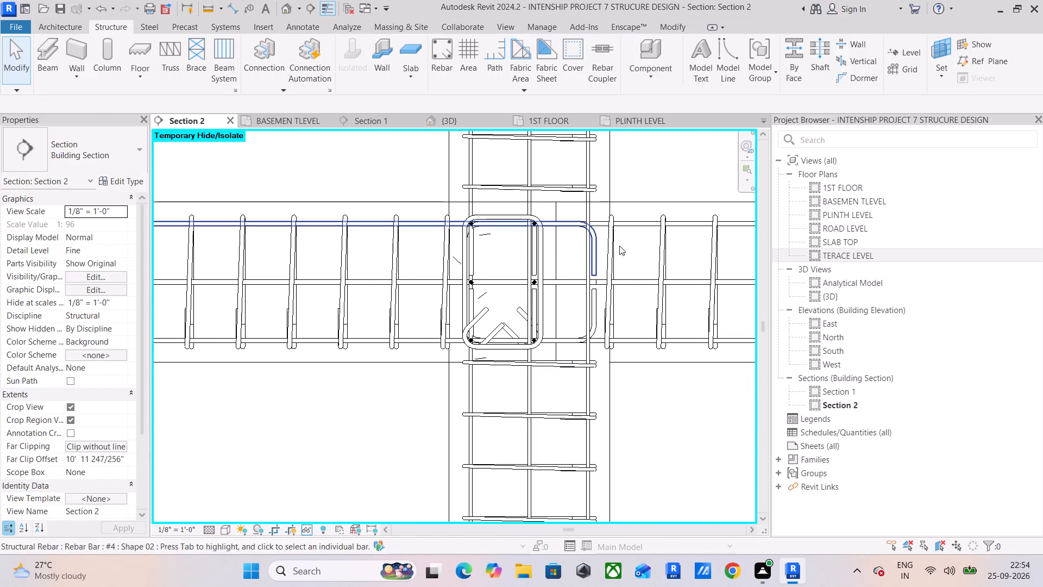
middle_click_drag(605, 245, 501, 245)
left_click(500, 252)
left_click_drag(511, 284, 521, 284)
left_click(335, 296)
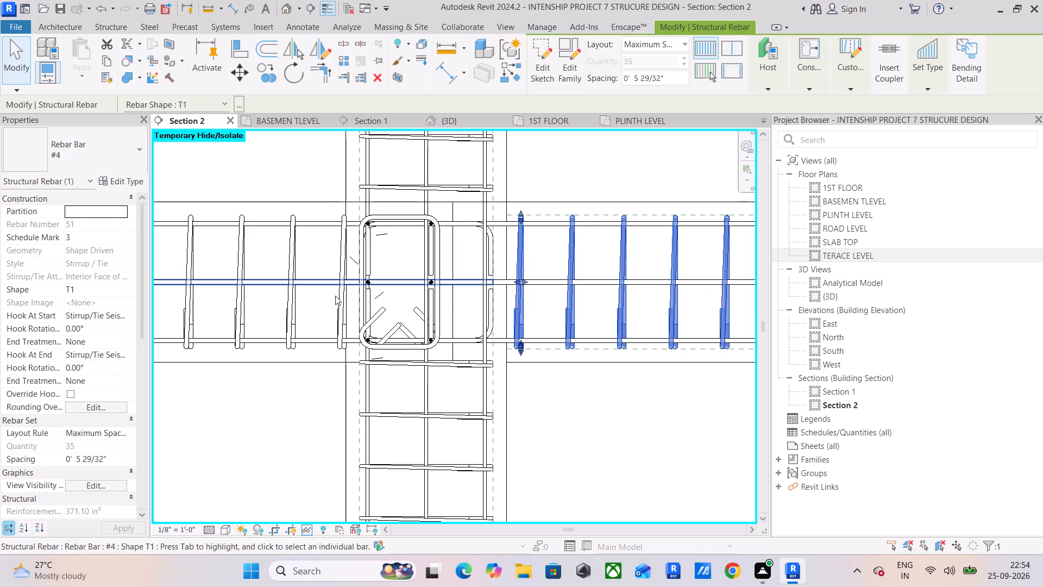
left_click(340, 285)
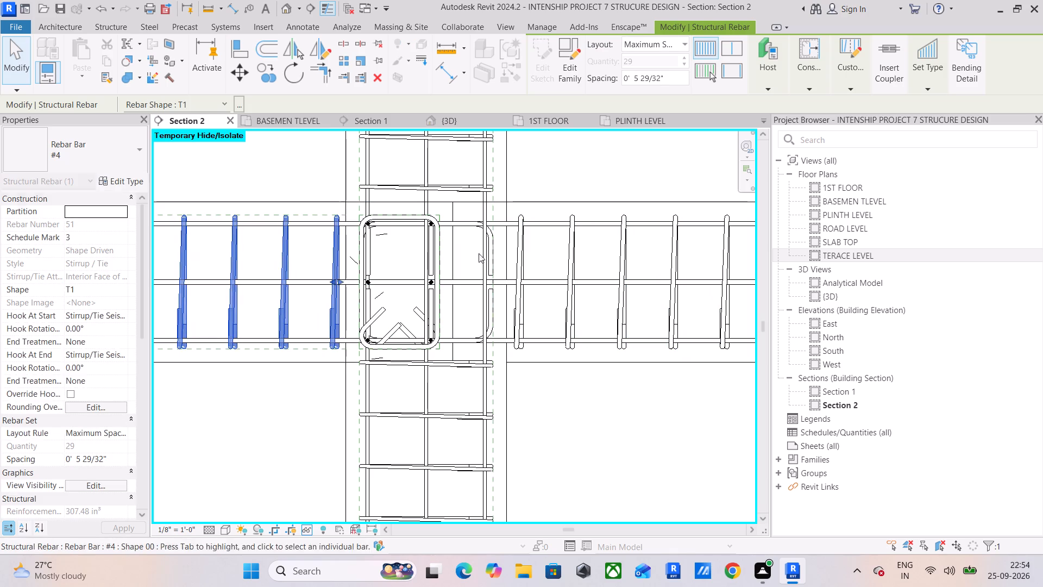
Shift the #4 stirrup sets on both sides of the basement beam's last column joint slightly away from the column.
scroll(519, 220, "down", 4)
middle_click_drag(549, 223, 297, 228)
scroll(308, 234, "up", 1)
scroll(529, 247, "down", 4)
middle_click_drag(544, 246, 395, 236)
scroll(437, 247, "down", 3)
middle_click_drag(438, 248, 327, 285)
middle_click_drag(575, 263, 376, 264)
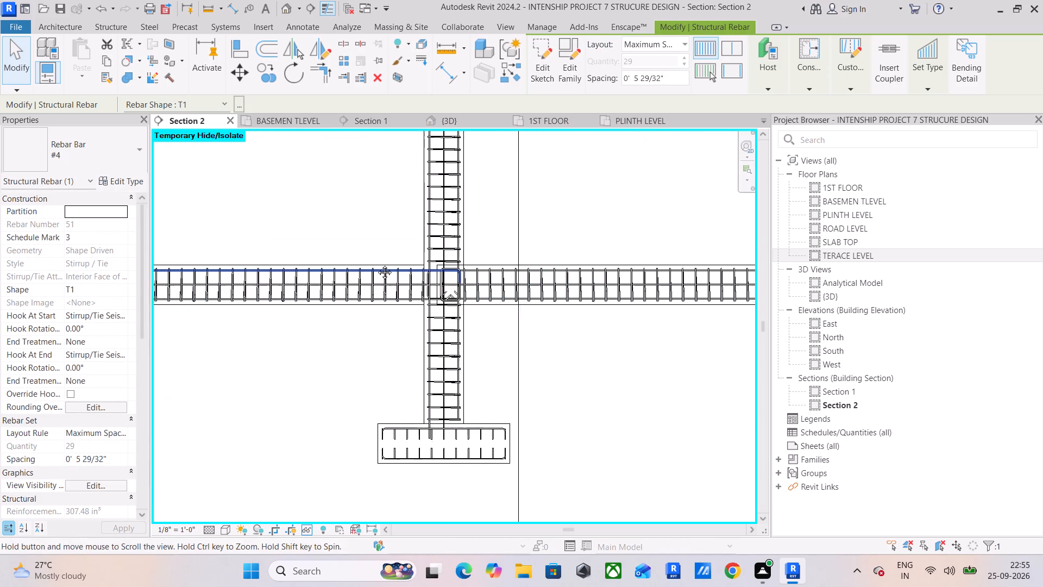
middle_click_drag(376, 264, 376, 264)
scroll(436, 253, "up", 12)
middle_click_drag(427, 265, 482, 167)
left_click(416, 314)
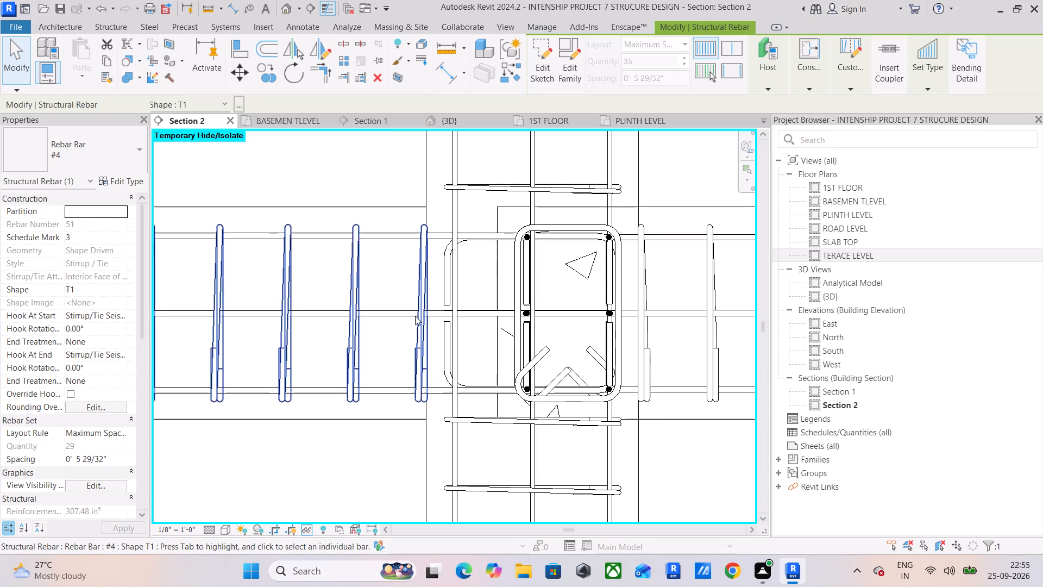
left_click_drag(419, 315, 410, 319)
scroll(514, 294, "down", 3)
middle_click_drag(494, 294, 349, 276)
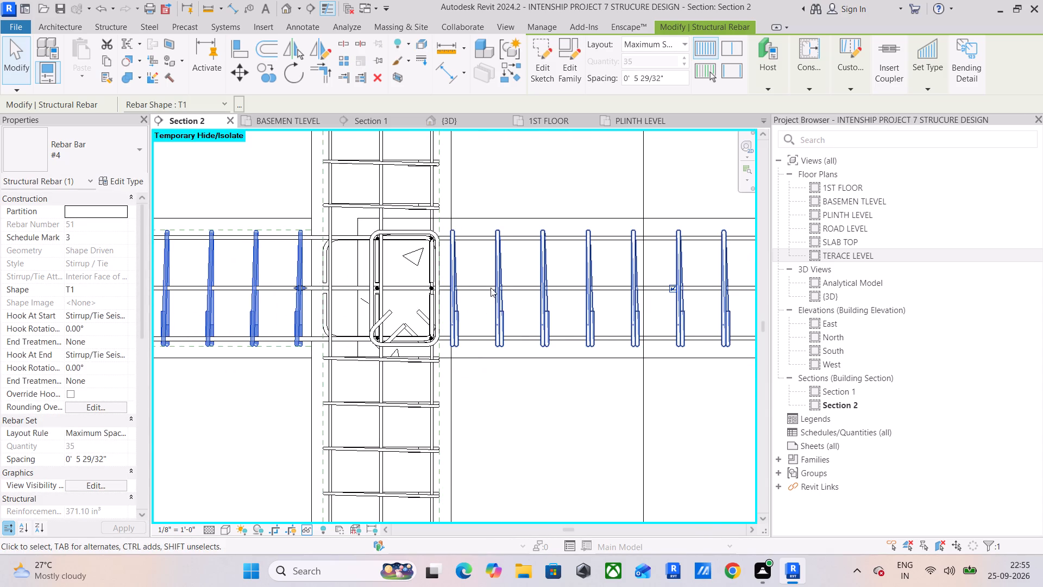
left_click(485, 289)
left_click(455, 272)
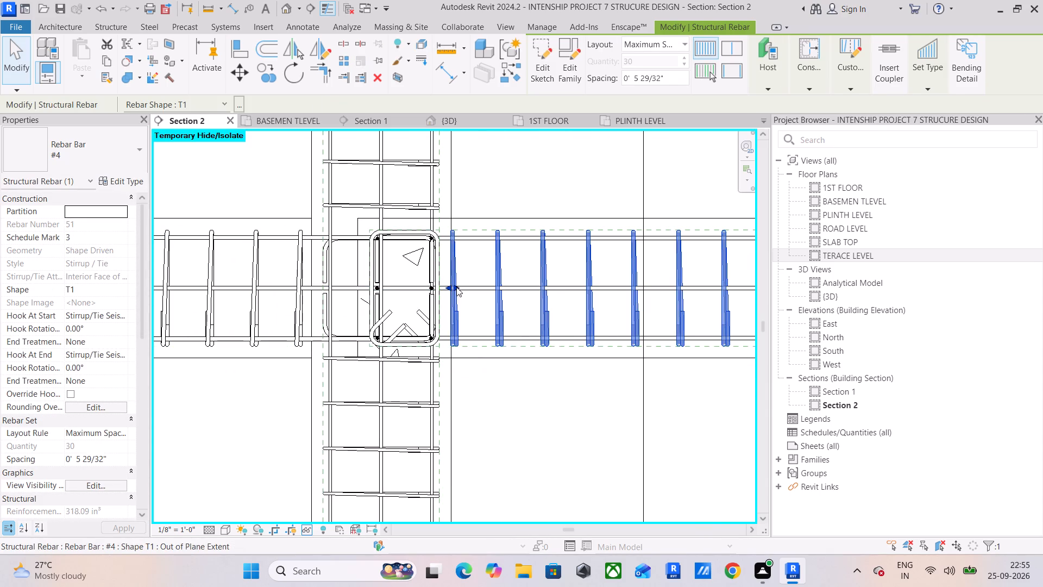
left_click_drag(457, 286, 463, 285)
Examine the hooked #4 bar and stirrups at the last column's upper beam joint in Section 2.
scroll(460, 266, "down", 6)
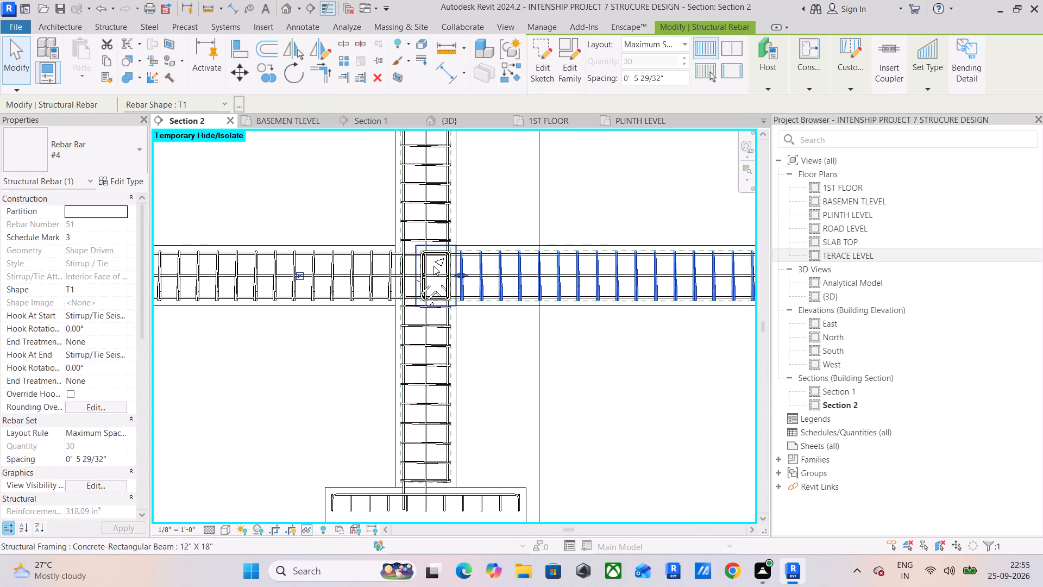
scroll(354, 236, "down", 6)
middle_click_drag(262, 236, 557, 259)
scroll(563, 256, "up", 1)
scroll(572, 250, "down", 4)
middle_click_drag(573, 249, 461, 385)
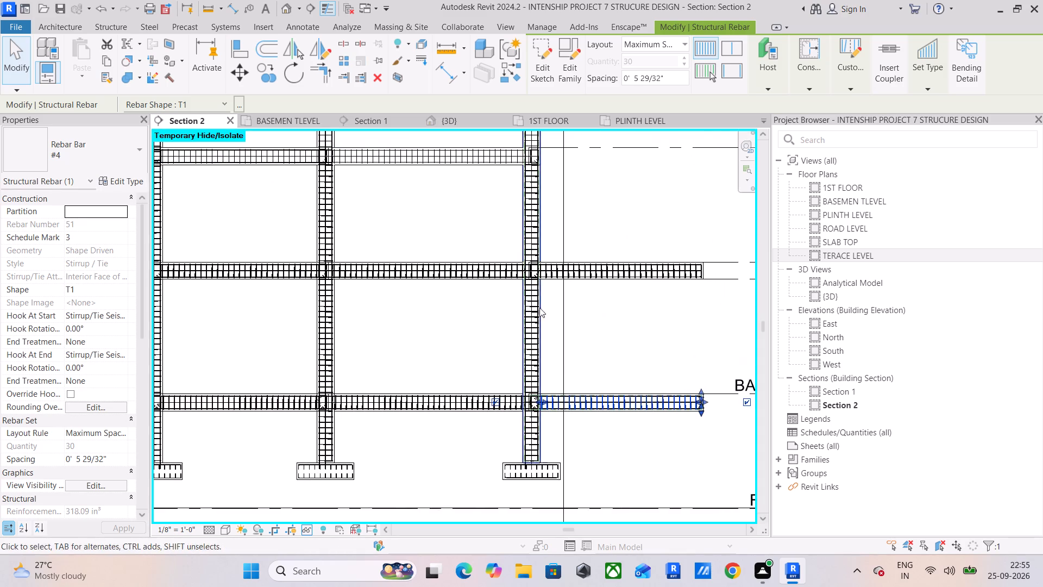
scroll(546, 257, "up", 16)
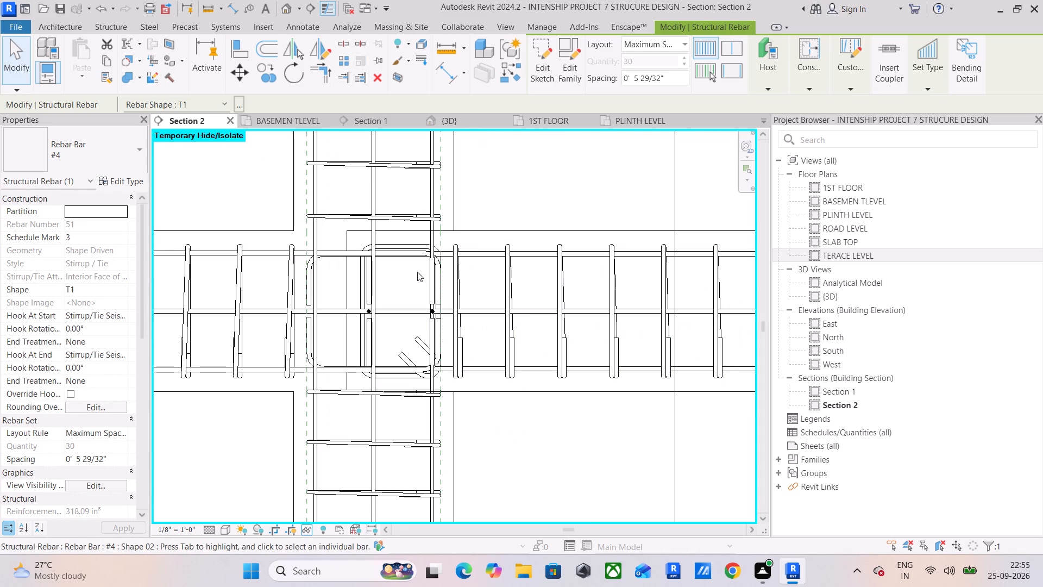
scroll(369, 275, "up", 5)
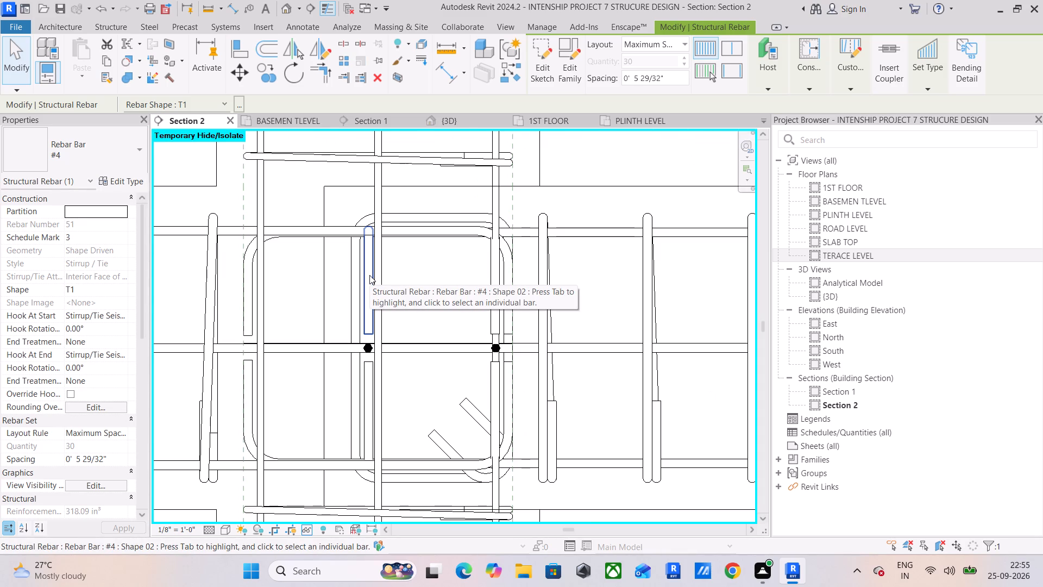
left_click(369, 275)
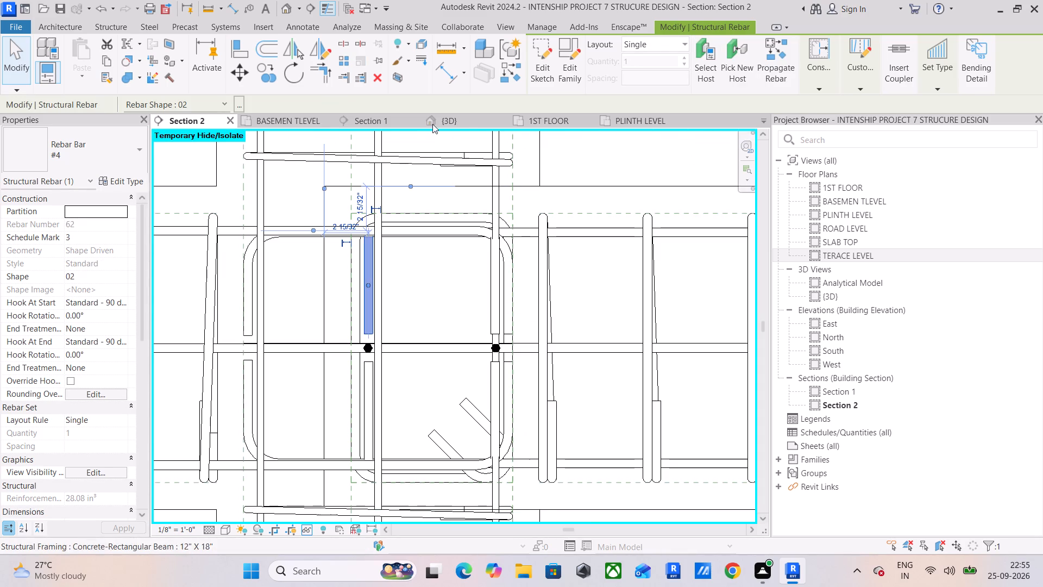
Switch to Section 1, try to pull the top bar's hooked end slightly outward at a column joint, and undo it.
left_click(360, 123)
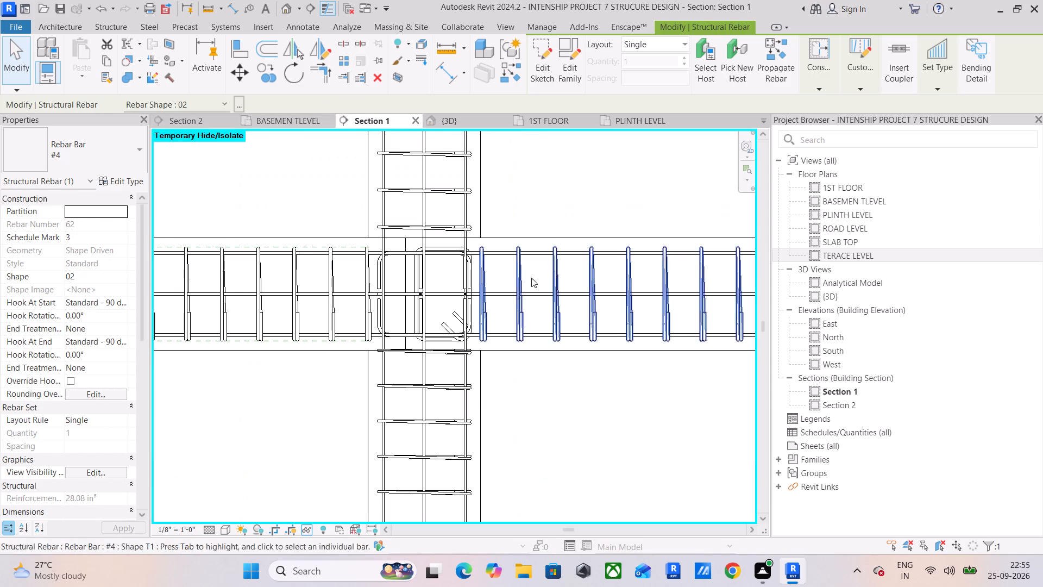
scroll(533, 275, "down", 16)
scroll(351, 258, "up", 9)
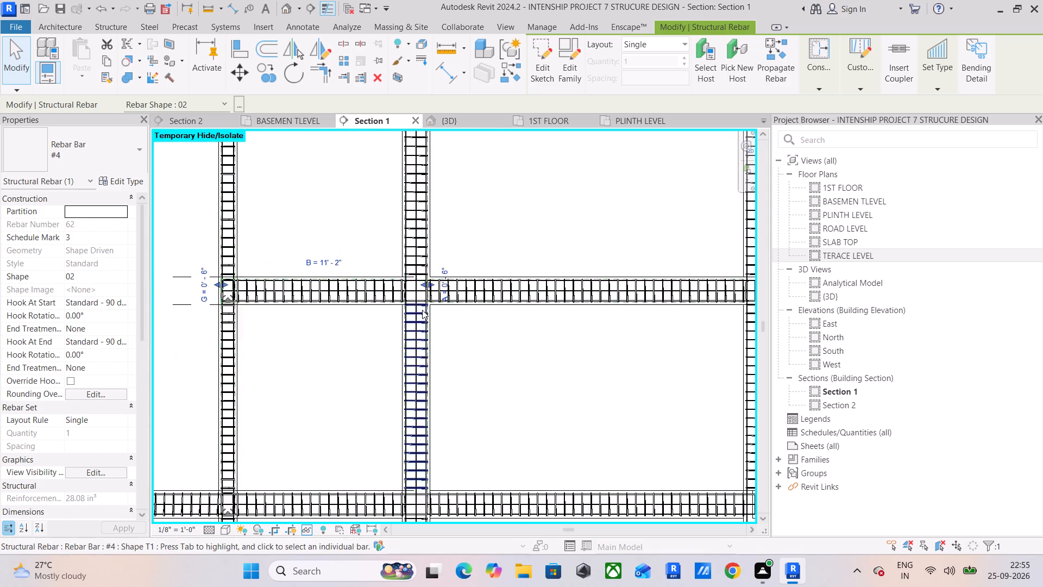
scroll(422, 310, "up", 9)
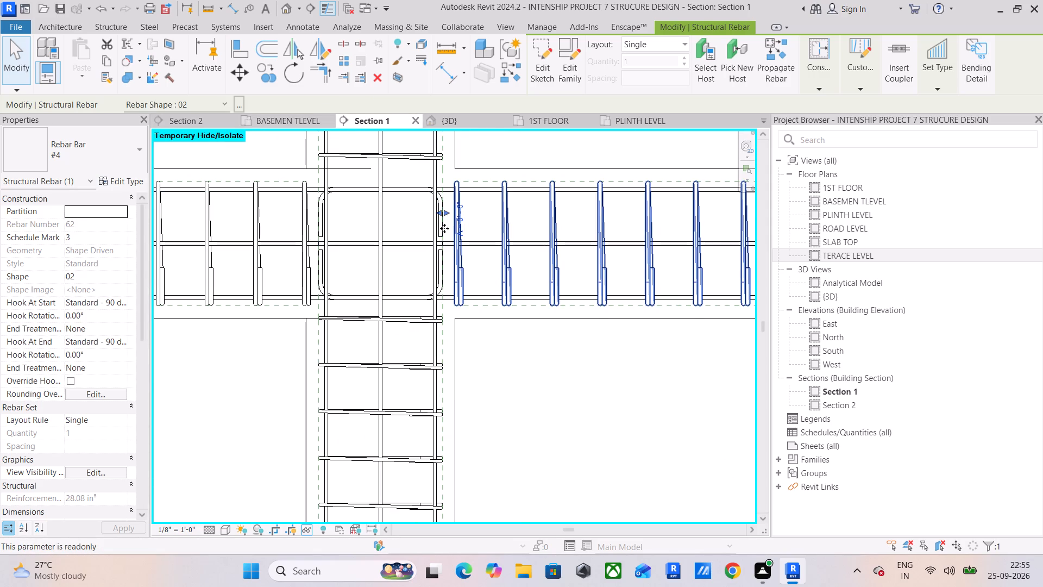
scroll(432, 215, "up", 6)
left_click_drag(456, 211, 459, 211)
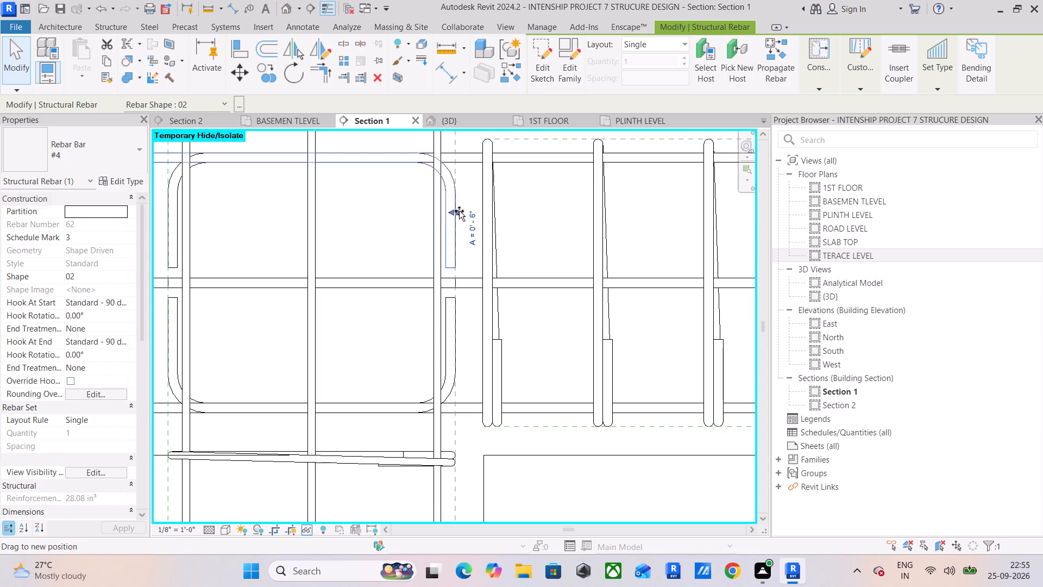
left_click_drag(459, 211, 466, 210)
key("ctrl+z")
Examine the overlapping hooked #4 top bars of the beams meeting at this column joint.
scroll(469, 242, "down", 3)
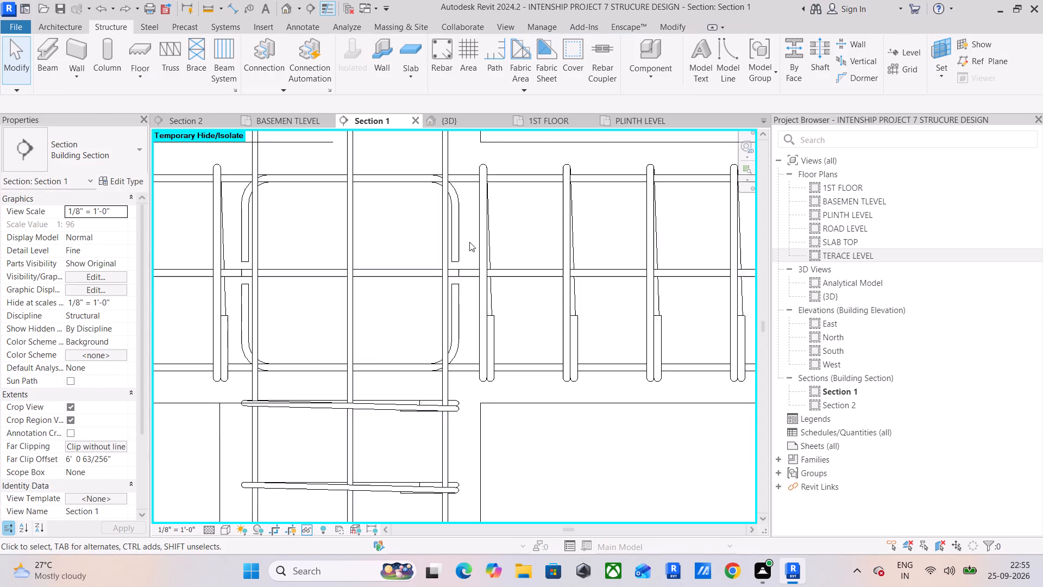
scroll(469, 242, "down", 2)
middle_click_drag(469, 242, 477, 227)
scroll(477, 226, "down", 12)
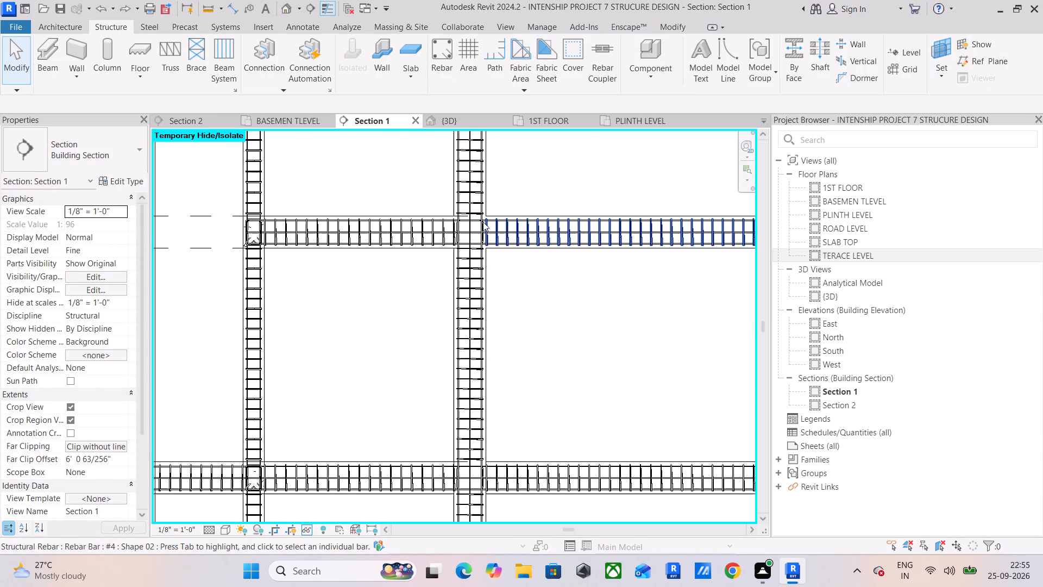
scroll(486, 218, "up", 10)
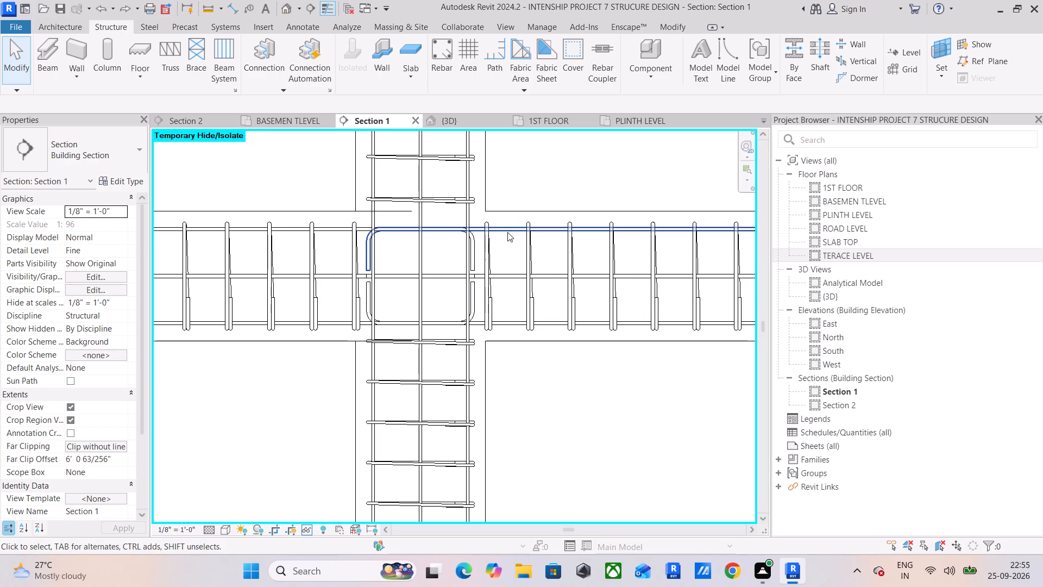
left_click(507, 232)
left_click(334, 230)
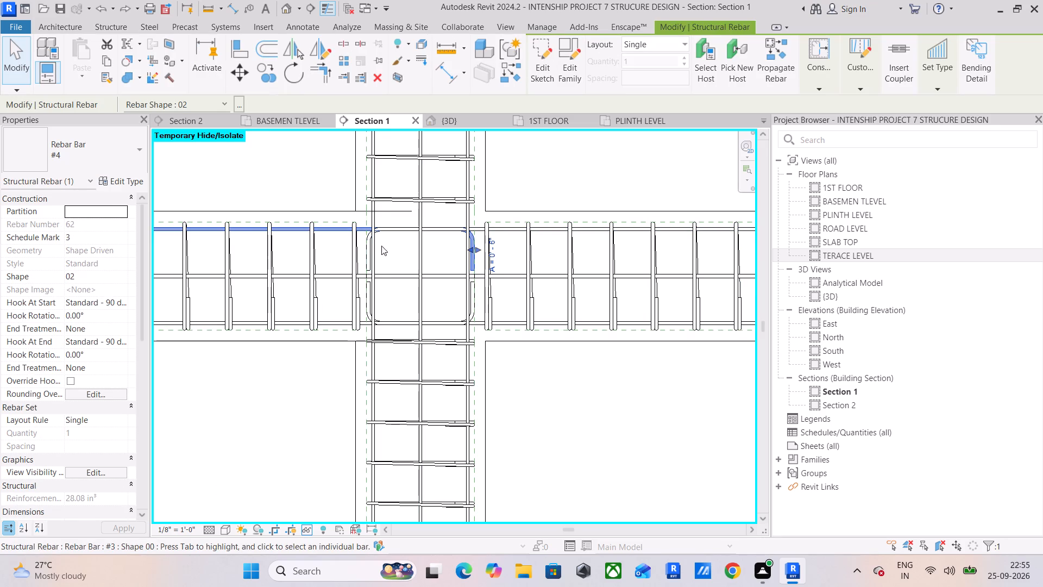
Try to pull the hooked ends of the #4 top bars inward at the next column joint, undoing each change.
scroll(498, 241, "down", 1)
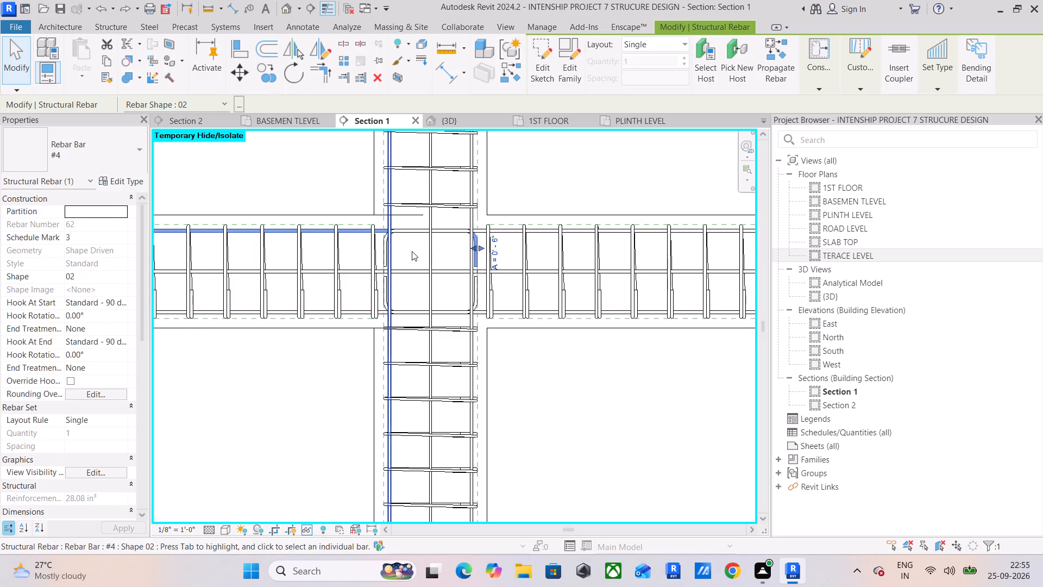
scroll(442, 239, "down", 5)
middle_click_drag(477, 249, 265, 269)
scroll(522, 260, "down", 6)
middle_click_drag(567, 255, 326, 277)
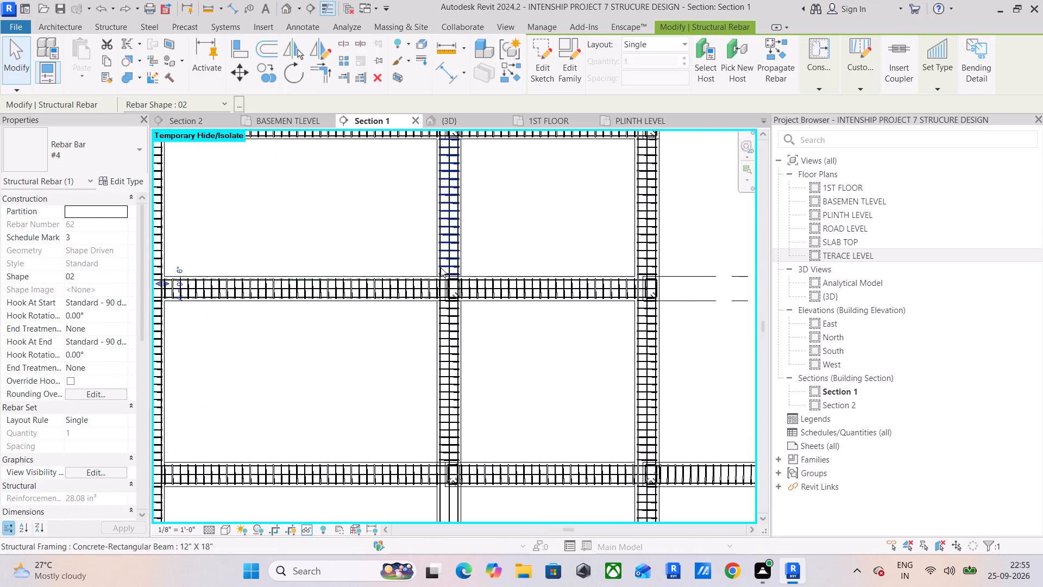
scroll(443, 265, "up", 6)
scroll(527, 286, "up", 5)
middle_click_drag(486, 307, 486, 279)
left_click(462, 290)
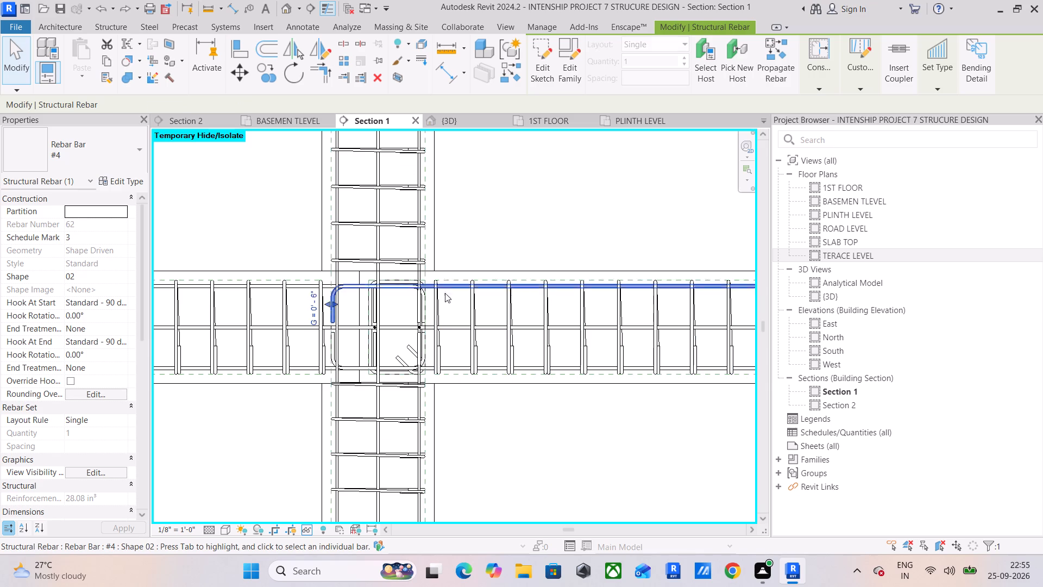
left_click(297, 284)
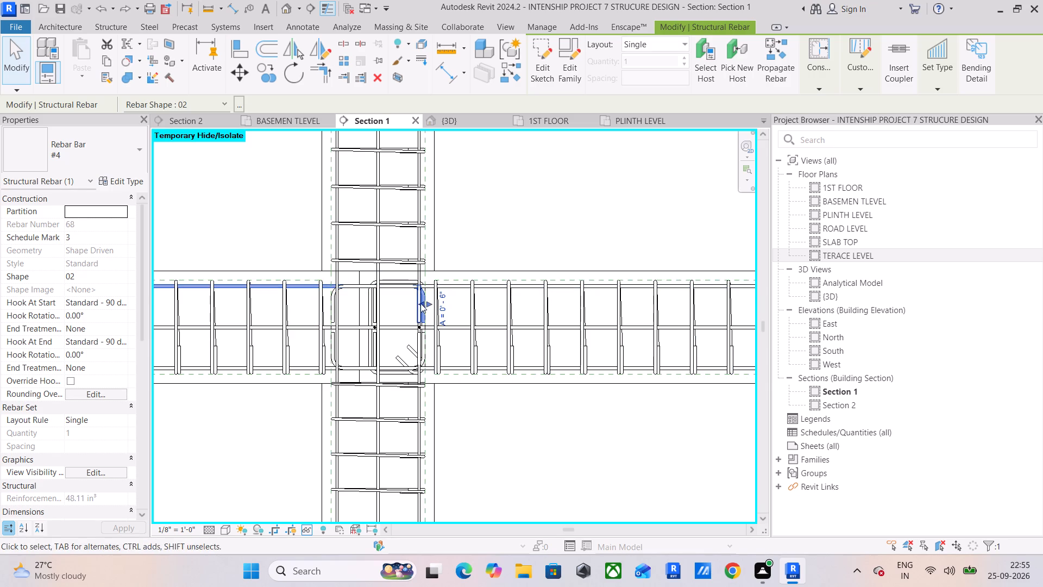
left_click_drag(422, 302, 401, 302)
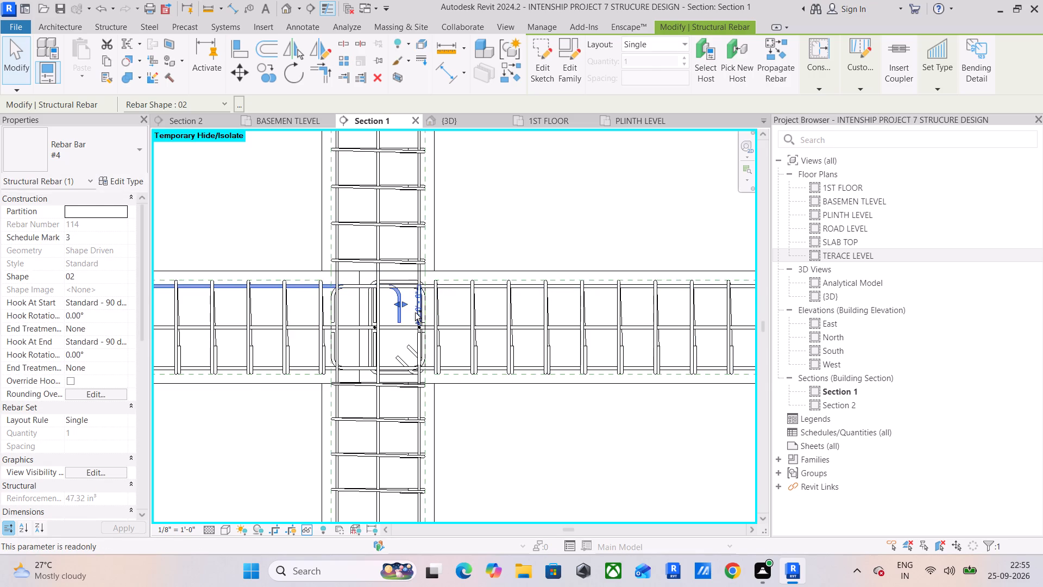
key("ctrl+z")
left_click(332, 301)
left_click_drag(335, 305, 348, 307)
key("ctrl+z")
Examine the hooked bars and stirrups at the remaining beam-column joints in Section 1.
scroll(421, 271, "down", 7)
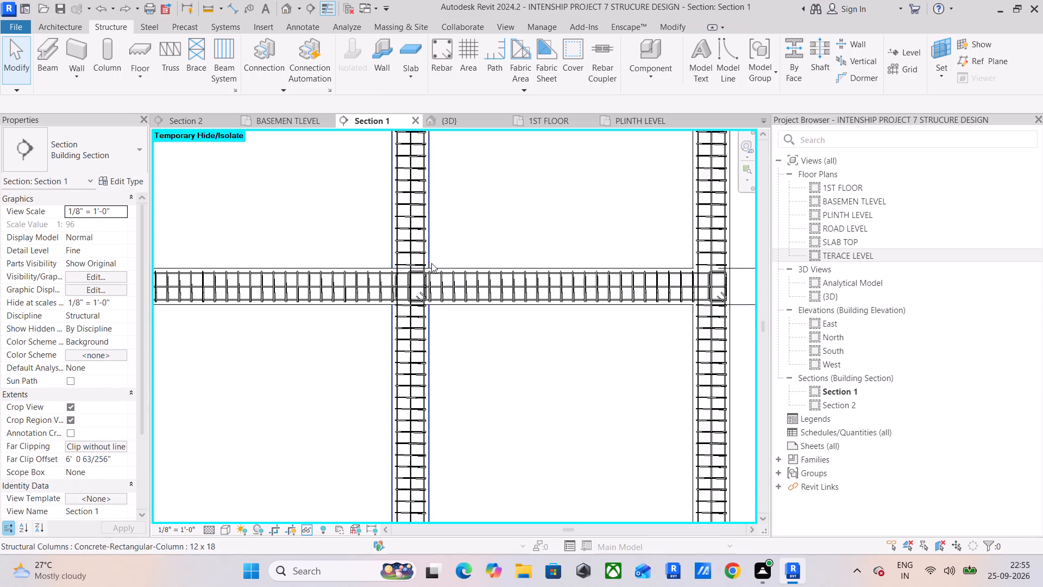
scroll(431, 263, "down", 6)
middle_click_drag(531, 181, 524, 252)
scroll(537, 217, "up", 4)
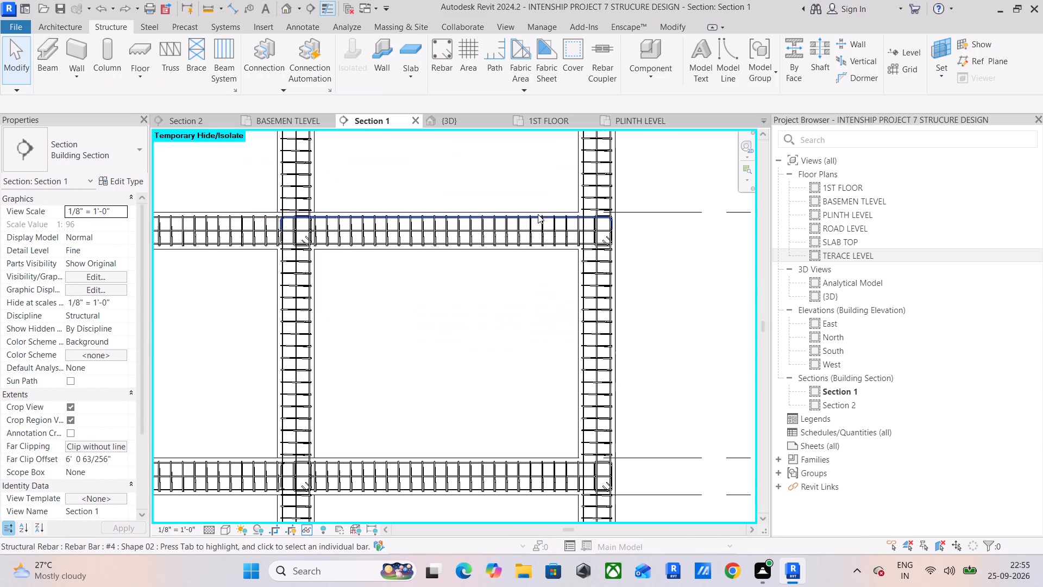
scroll(538, 214, "up", 7)
scroll(671, 221, "up", 10)
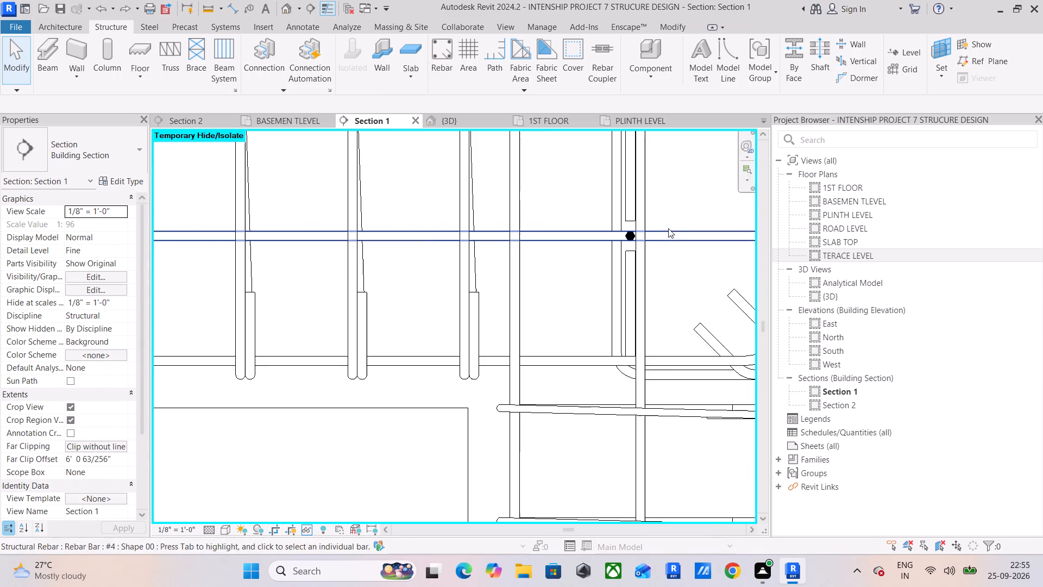
middle_click_drag(643, 236, 425, 283)
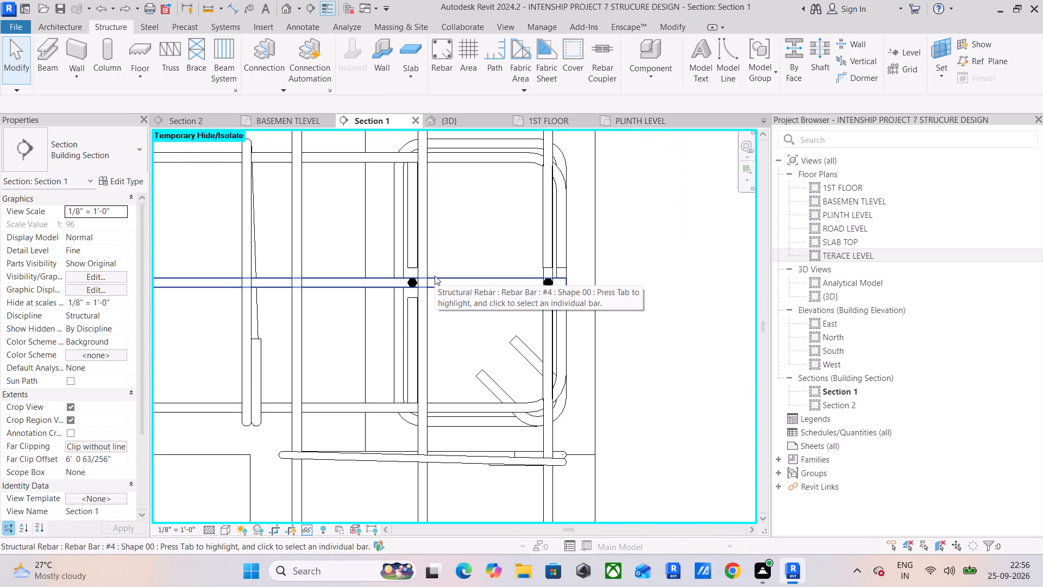
scroll(435, 211, "down", 5)
middle_click_drag(445, 218, 601, 286)
scroll(607, 285, "up", 1)
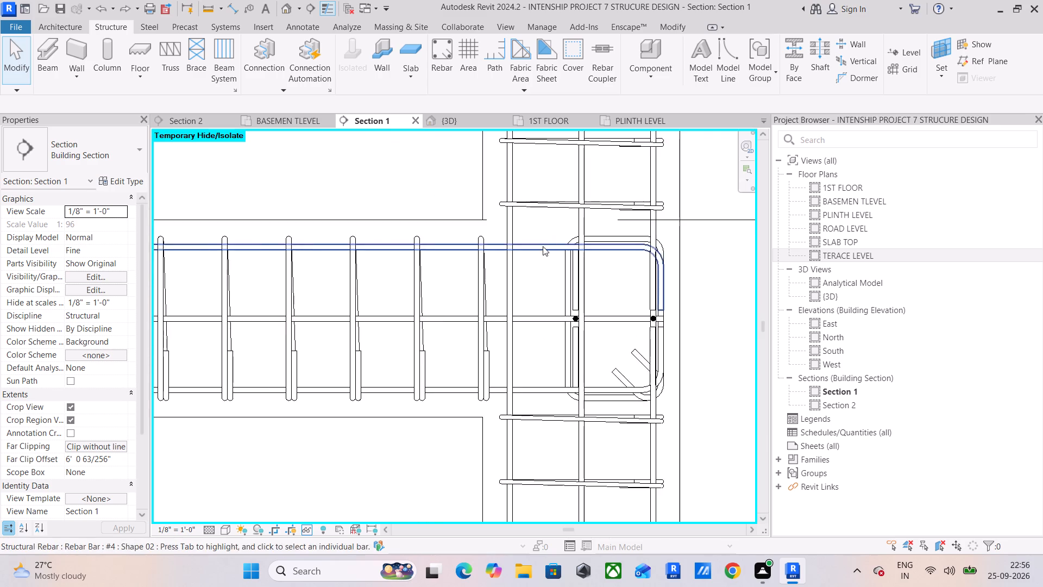
scroll(542, 246, "down", 15)
middle_click_drag(450, 259, 555, 261)
scroll(425, 245, "up", 11)
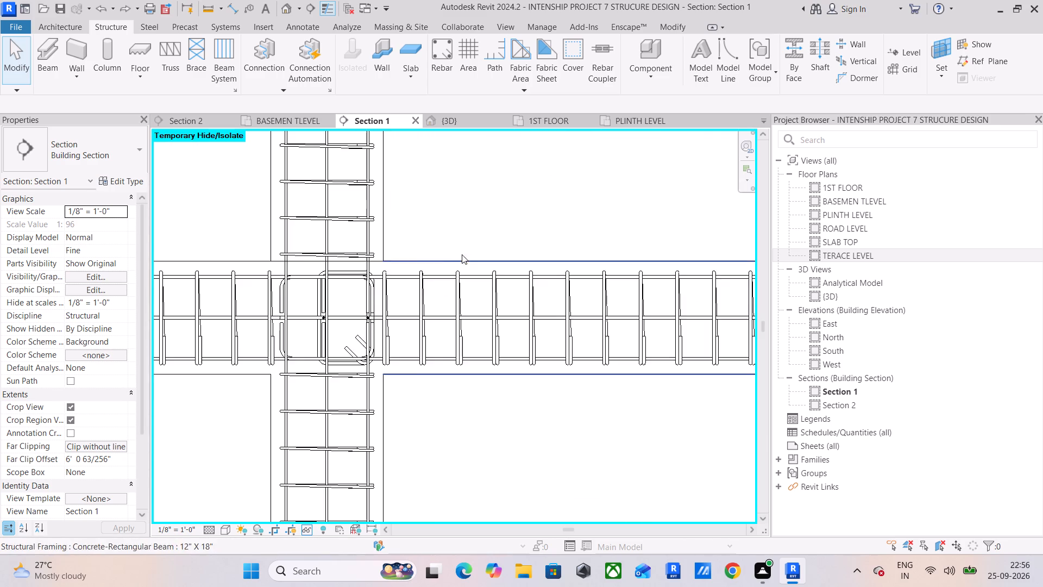
scroll(334, 290, "up", 7)
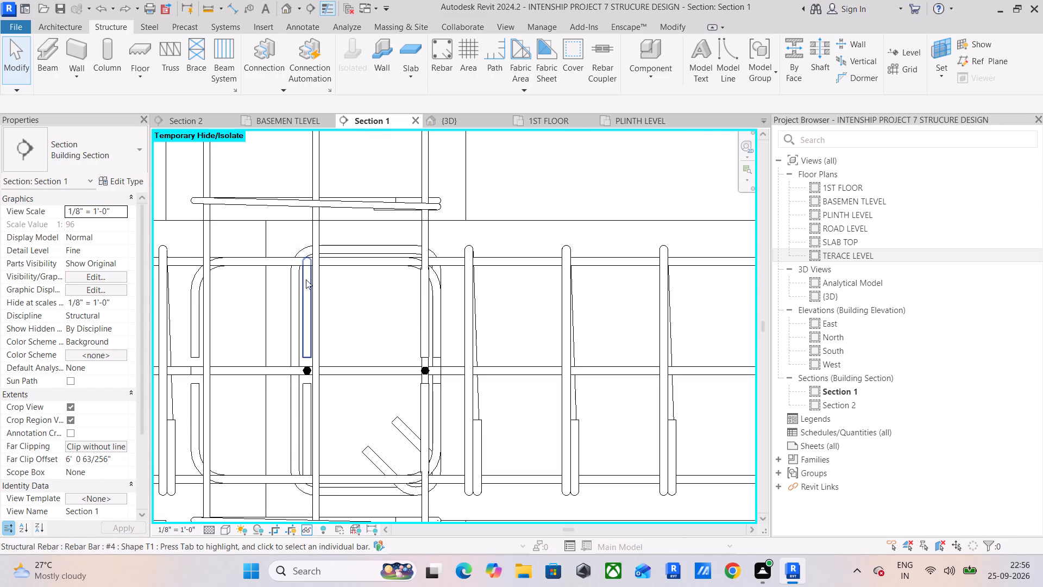
left_click(306, 279)
Return to Section 2 and examine the column stirrups across the storeys and along to the first column.
left_click(208, 118)
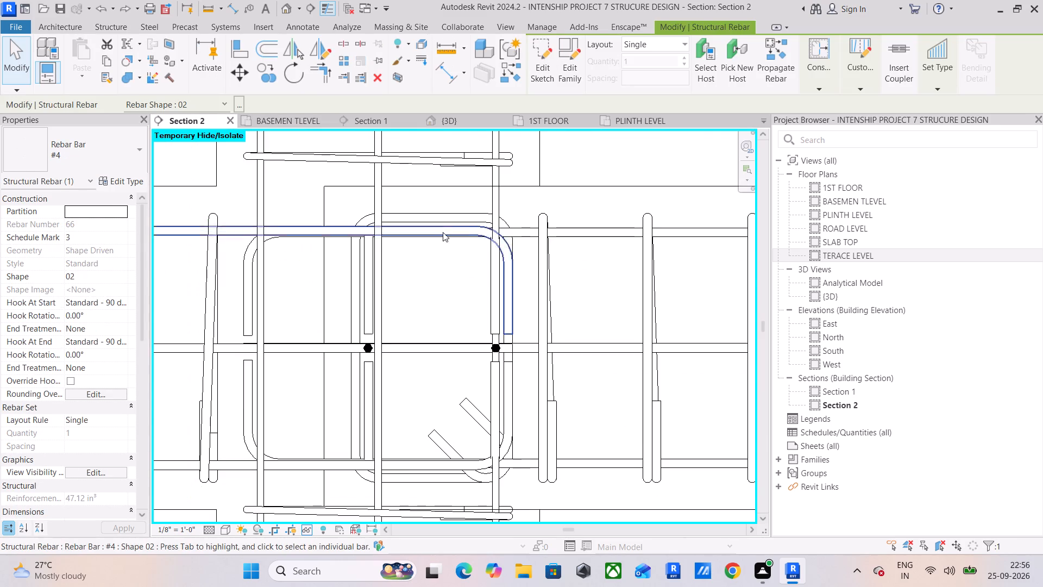
scroll(443, 232, "down", 20)
scroll(421, 251, "down", 6)
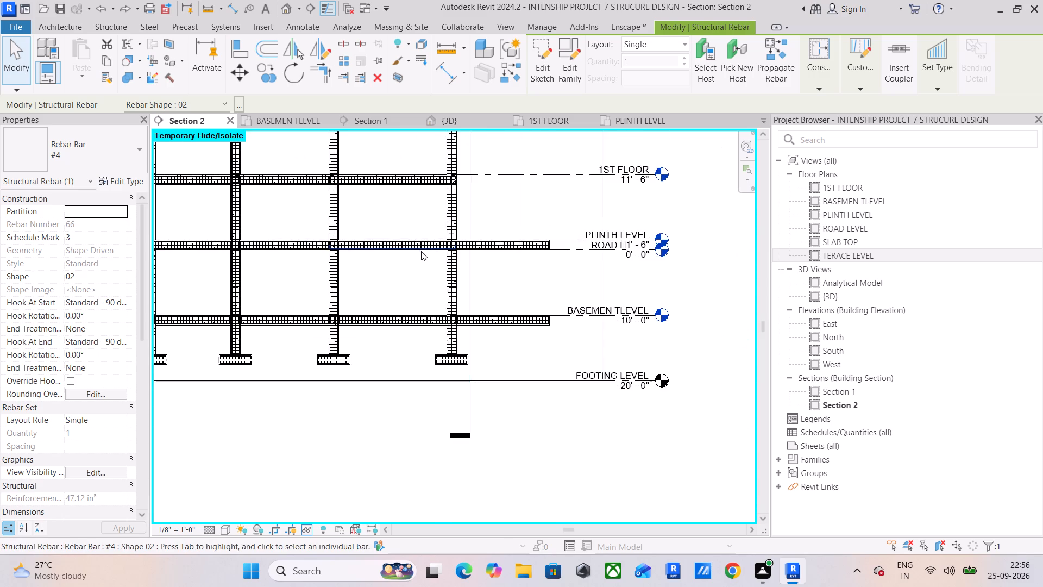
middle_click_drag(329, 227, 397, 326)
scroll(432, 281, "up", 7)
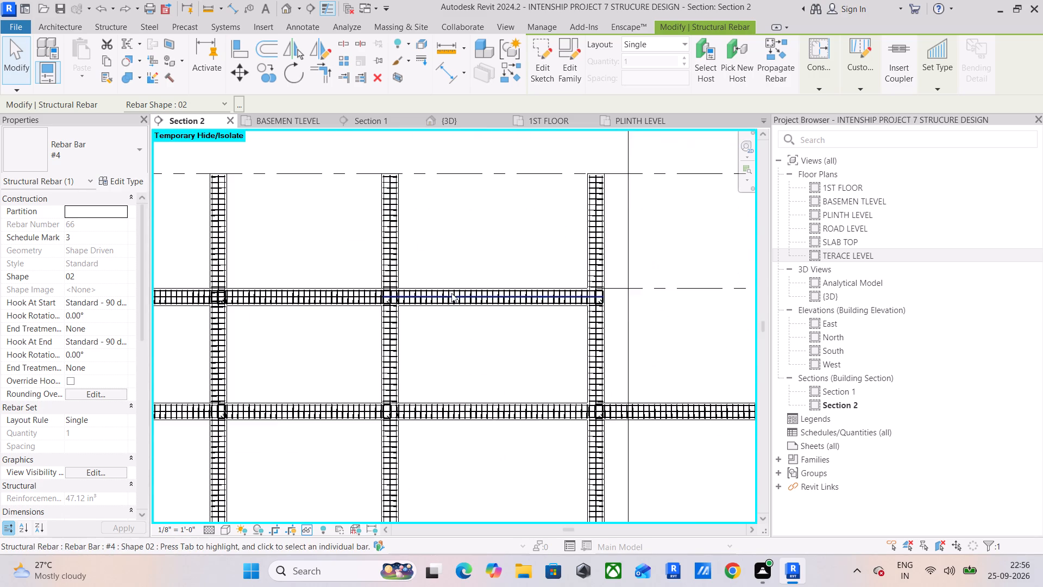
scroll(451, 293, "up", 4)
scroll(451, 293, "down", 7)
middle_click_drag(228, 357, 502, 302)
scroll(502, 302, "down", 4)
scroll(444, 289, "up", 11)
middle_click_drag(459, 296, 342, 299)
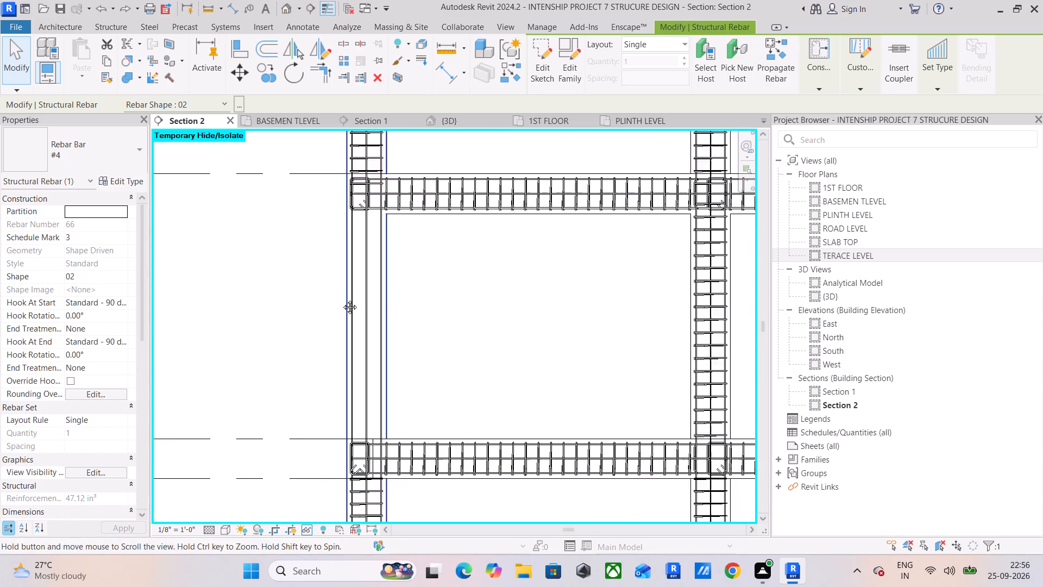
middle_click_drag(342, 299, 336, 299)
middle_click_drag(323, 403, 354, 214)
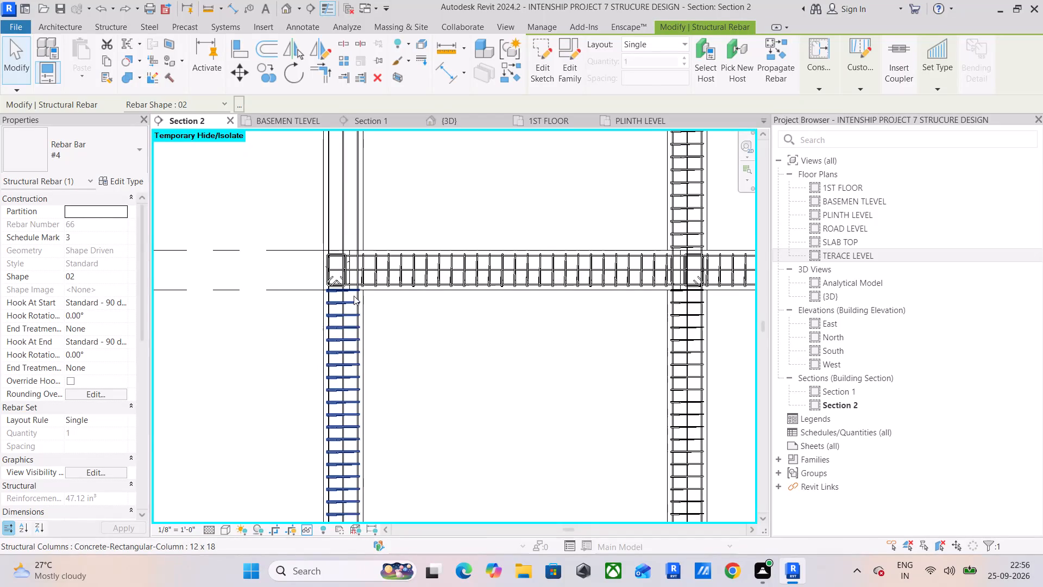
Copy the first column's #4 stirrup set between basement and plinth up one storey, from the basement level line to the plinth level line.
left_click(354, 296)
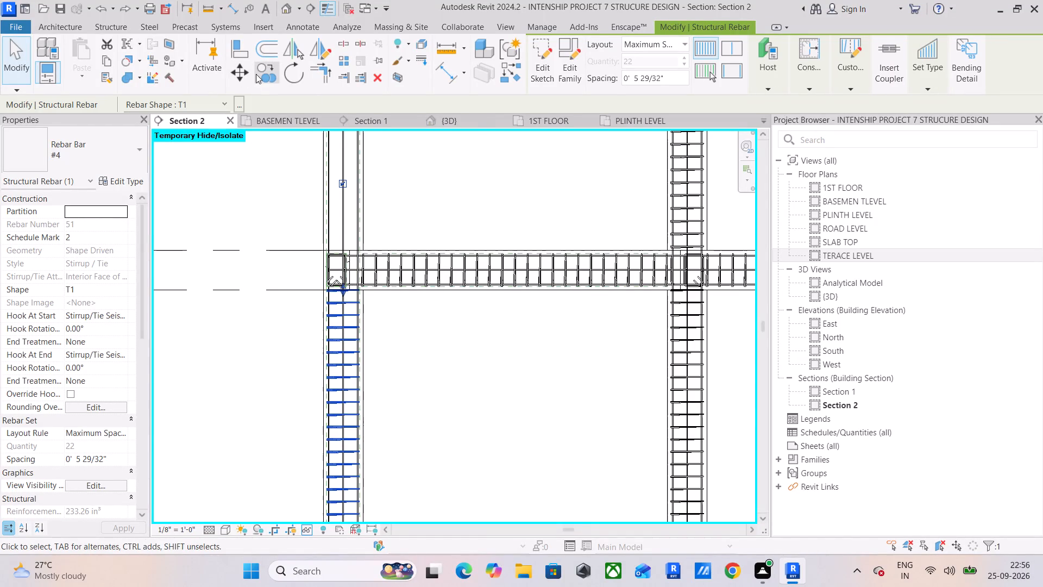
left_click(258, 73)
middle_click_drag(349, 249, 366, 137)
scroll(350, 249, "up", 1)
middle_click_drag(349, 494, 343, 403)
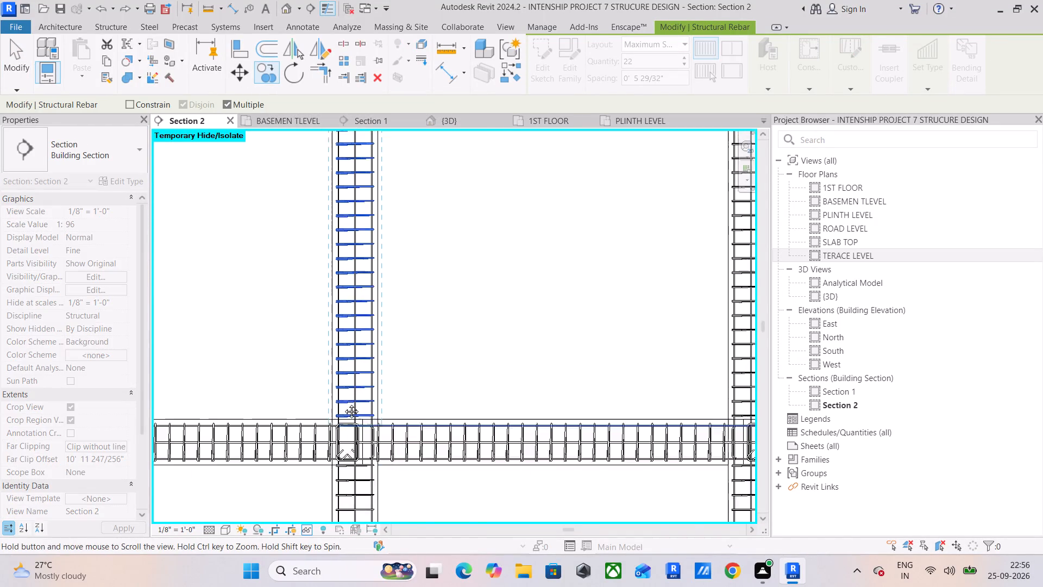
middle_click_drag(343, 403, 343, 356)
scroll(334, 352, "up", 10)
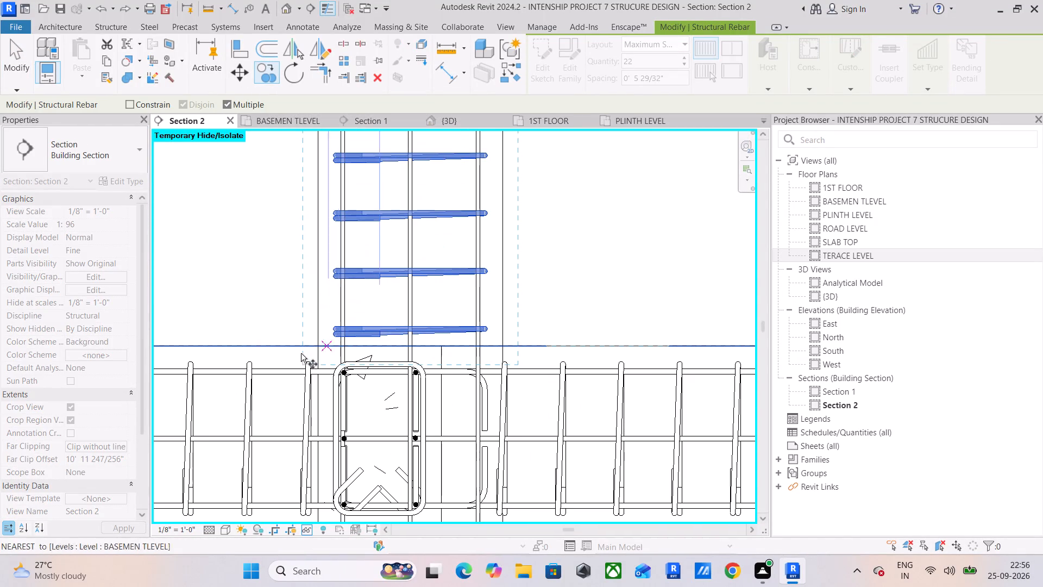
left_click(315, 341)
scroll(330, 277, "down", 7)
middle_click_drag(310, 183, 325, 586)
scroll(337, 354, "down", 2)
scroll(351, 214, "up", 7)
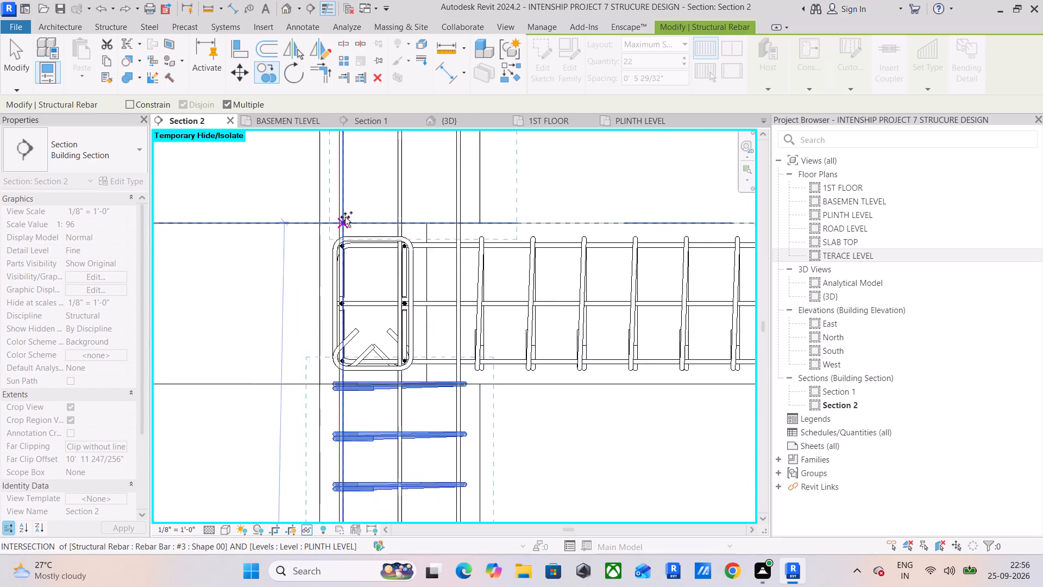
scroll(345, 217, "up", 8)
left_click(275, 233)
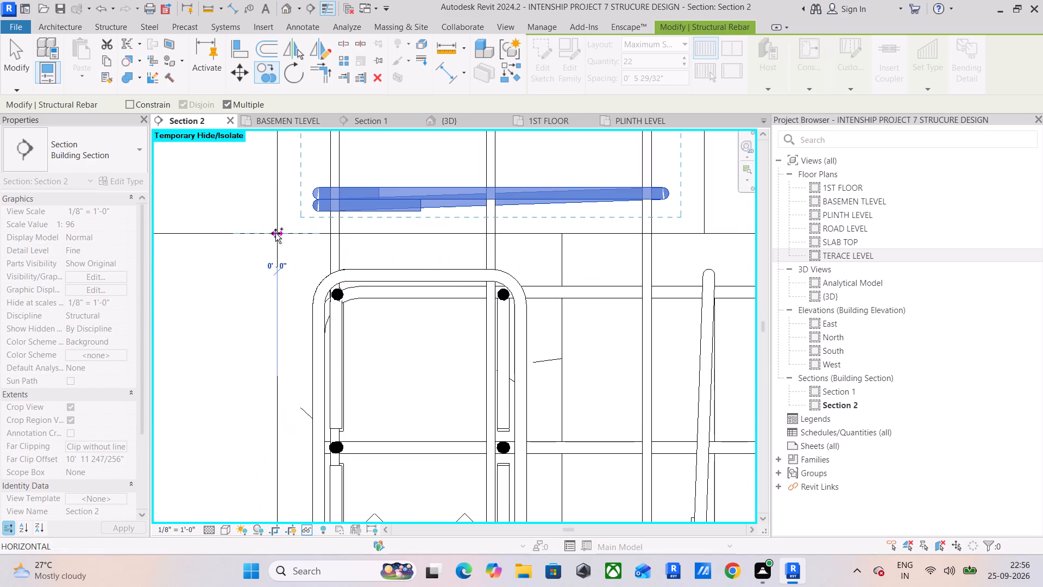
Shorten the copied #4 stirrup set in the first column so its top stirrup sits just below the first-floor beam.
scroll(275, 233, "down", 7)
scroll(384, 204, "down", 5)
middle_click_drag(442, 203, 388, 500)
scroll(417, 345, "down", 6)
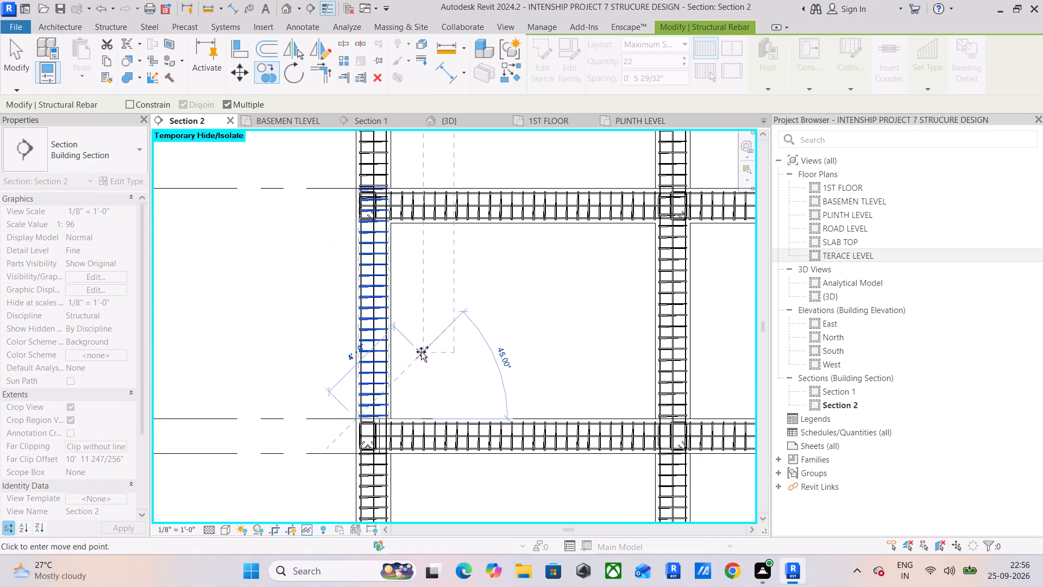
key("Escape")
key("Escape")
key("Escape")
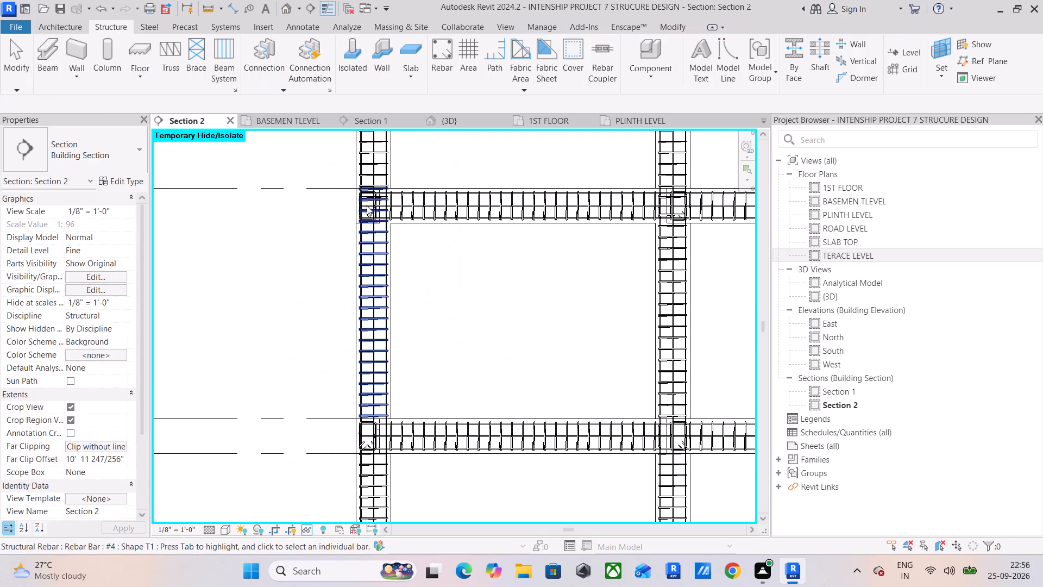
left_click(371, 251)
left_click_drag(369, 184, 369, 233)
scroll(369, 233, "up", 9)
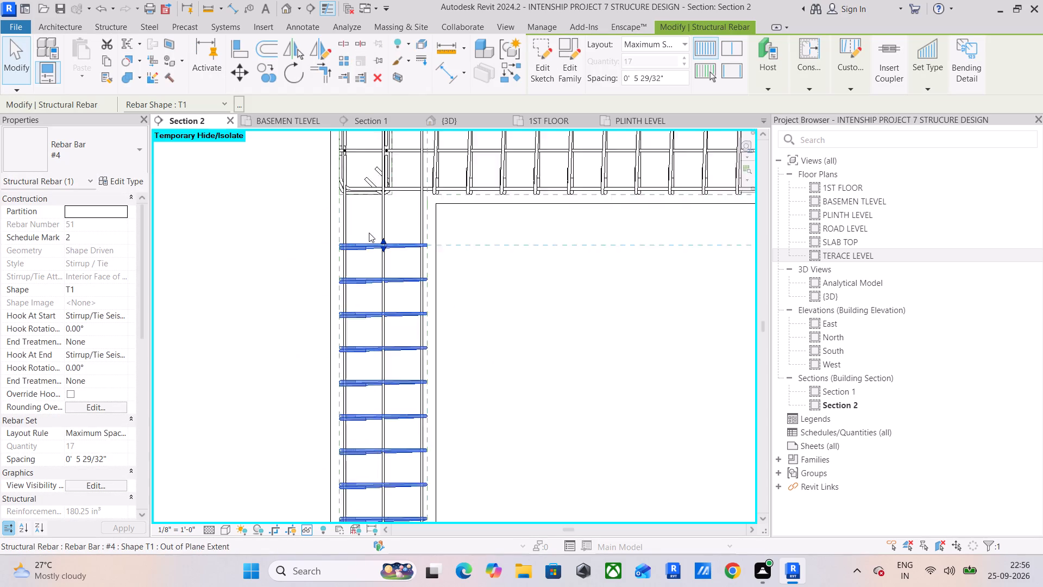
scroll(369, 233, "up", 1)
left_click_drag(385, 243, 384, 197)
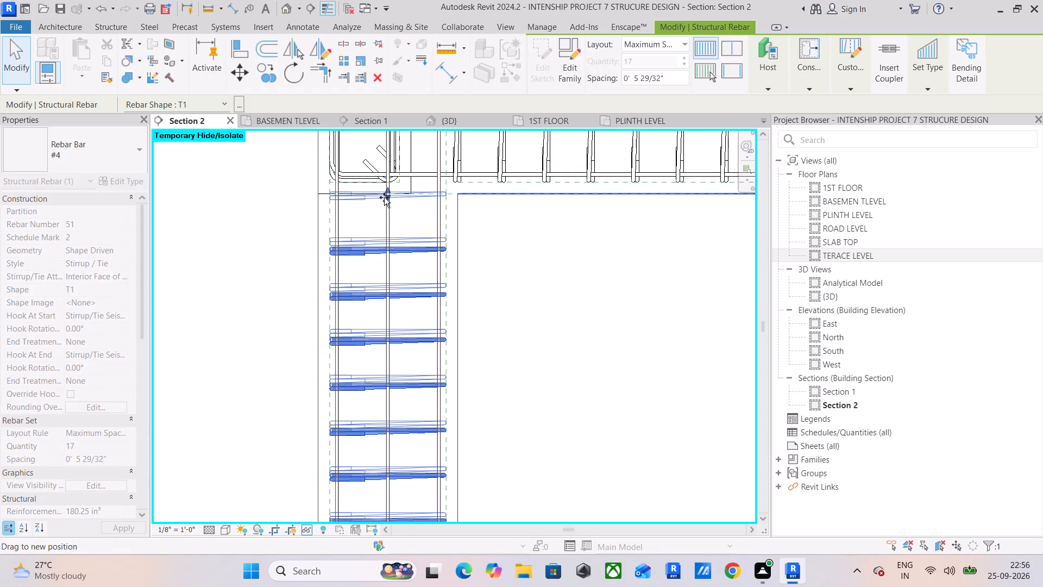
left_click_drag(384, 197, 386, 204)
left_click(533, 246)
Examine the stirrups and beam bars at the first column's joint with the first-floor beam.
scroll(466, 240, "down", 4)
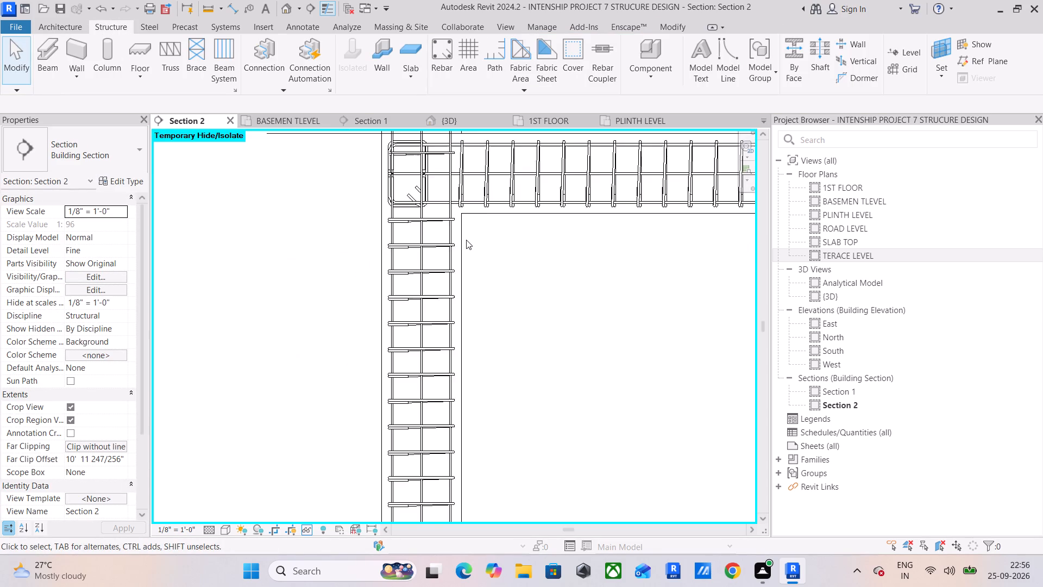
middle_click_drag(466, 240, 450, 336)
scroll(396, 282, "up", 10)
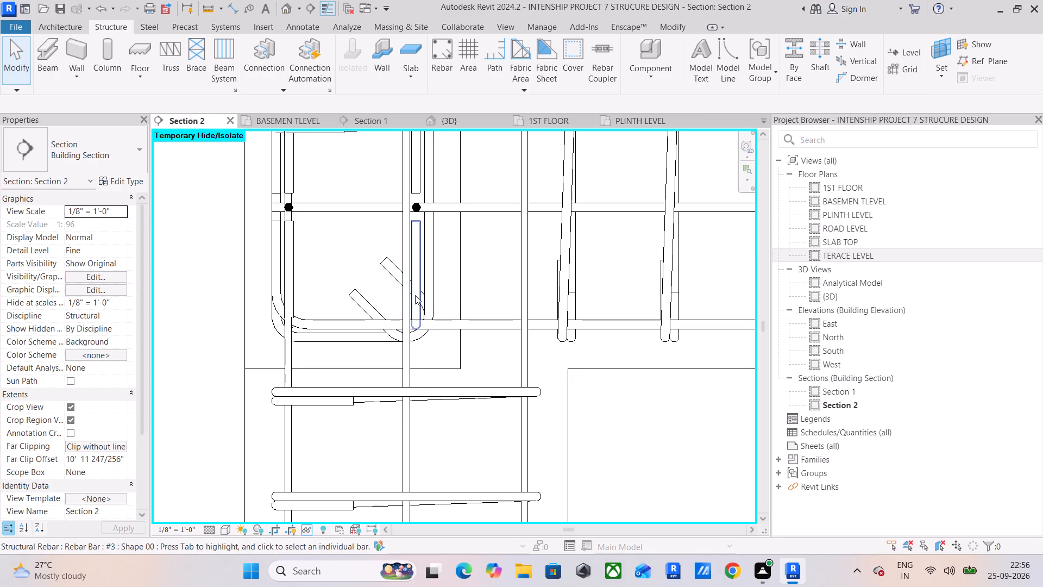
middle_click_drag(412, 278, 431, 328)
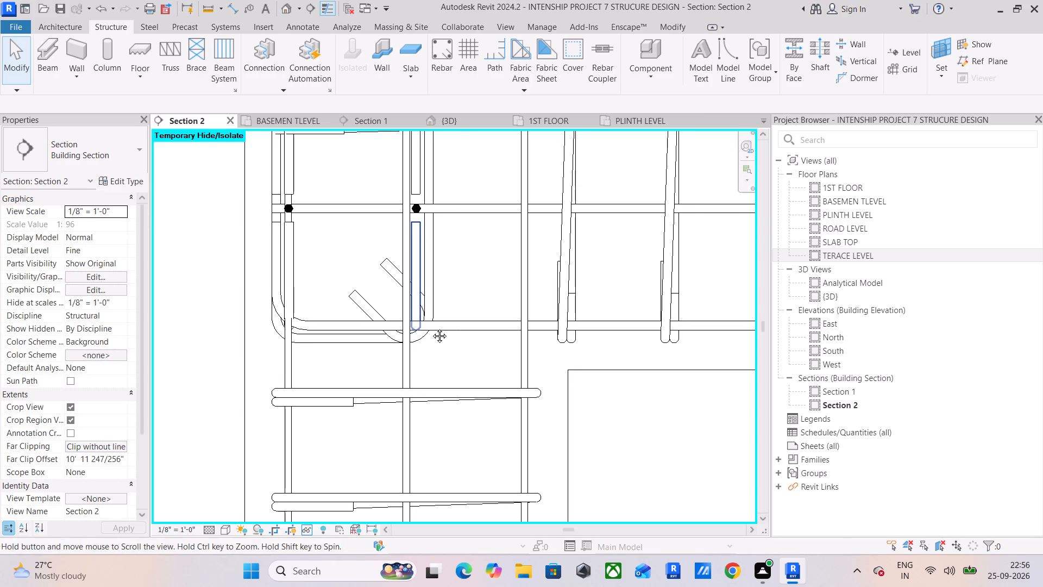
middle_click_drag(431, 328, 460, 410)
scroll(460, 410, "up", 1)
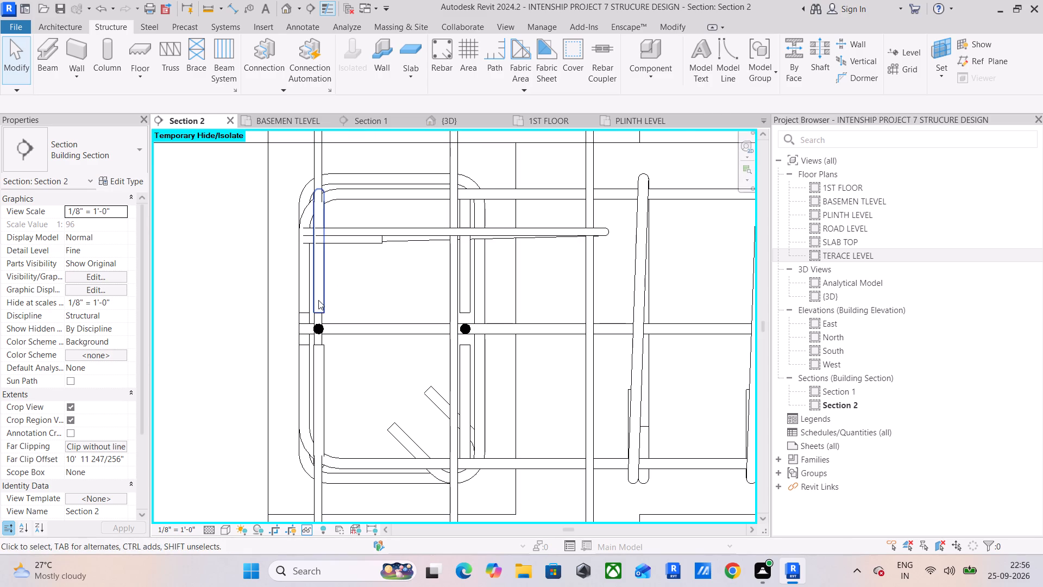
scroll(426, 275, "down", 5)
scroll(476, 232, "down", 11)
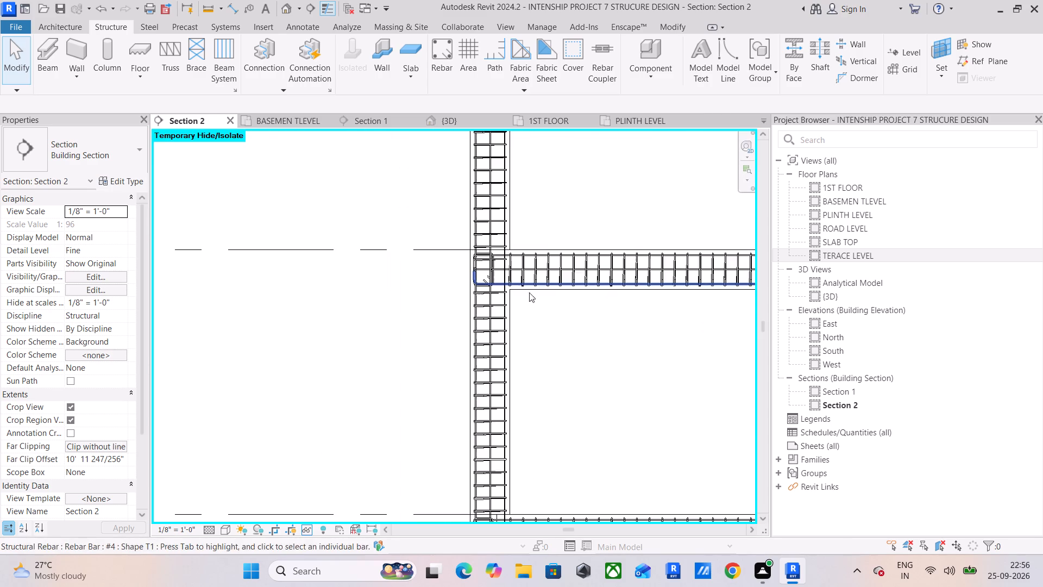
Examine the stirrups and hooked bars at the remaining column joints along the first-floor beam in Section 2.
middle_click_drag(542, 294, 365, 467)
scroll(389, 411, "down", 4)
middle_click_drag(438, 392, 270, 310)
scroll(366, 334, "up", 7)
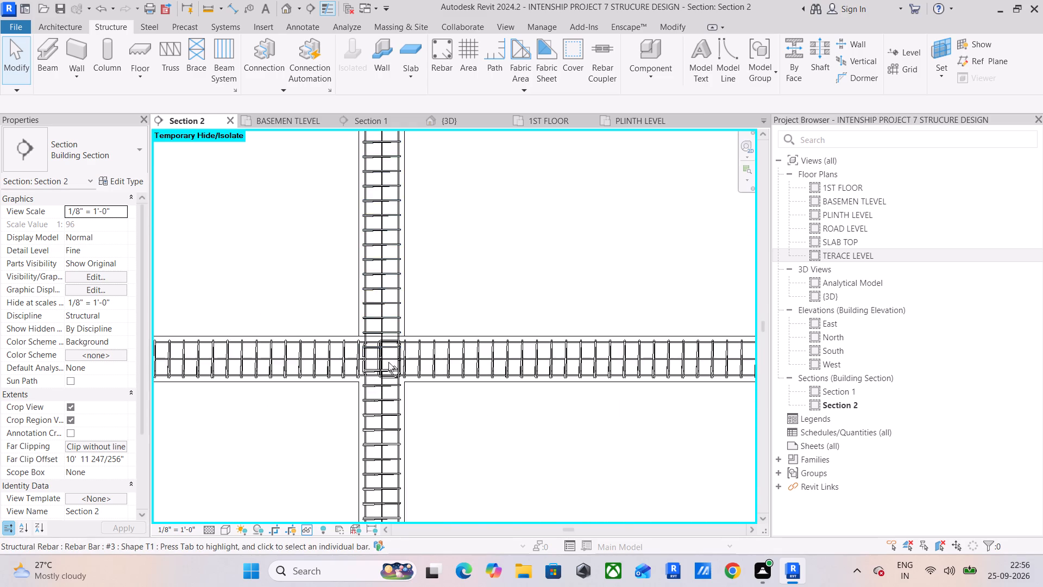
scroll(388, 362, "up", 9)
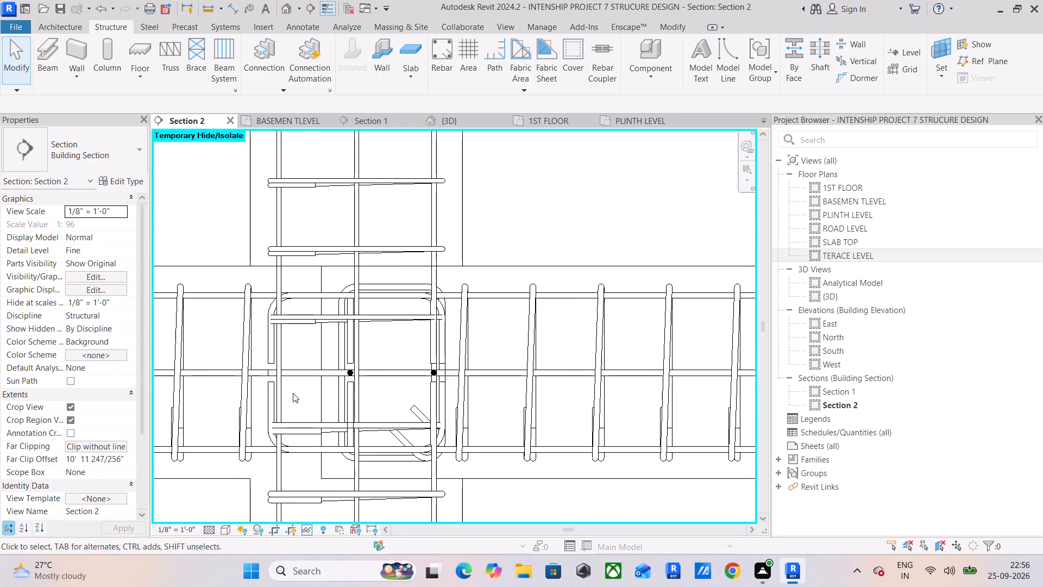
scroll(463, 379, "down", 10)
scroll(546, 369, "up", 1)
middle_click_drag(543, 372, 361, 375)
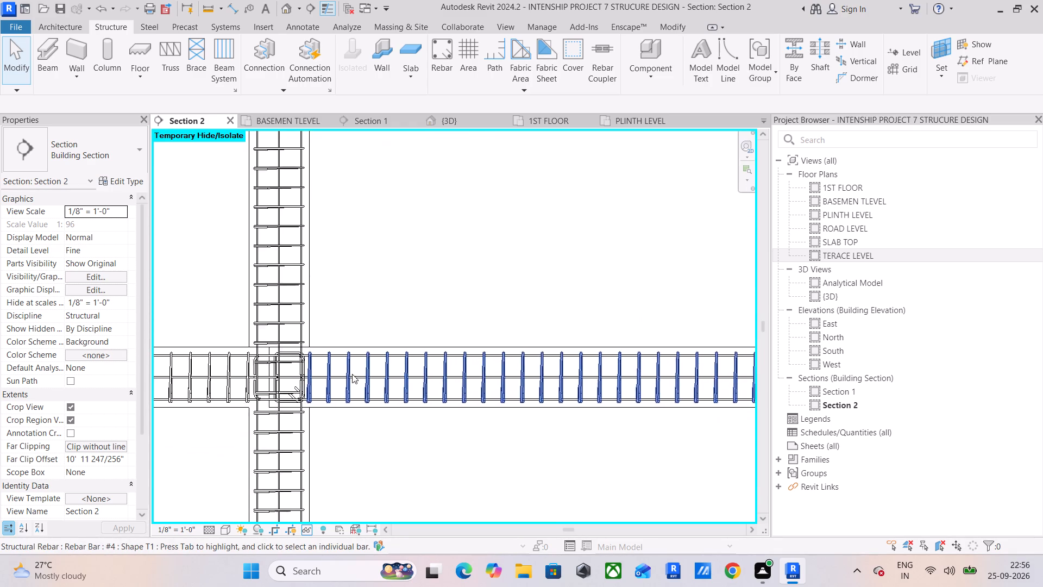
scroll(302, 364, "up", 11)
scroll(268, 359, "down", 12)
scroll(586, 336, "down", 3)
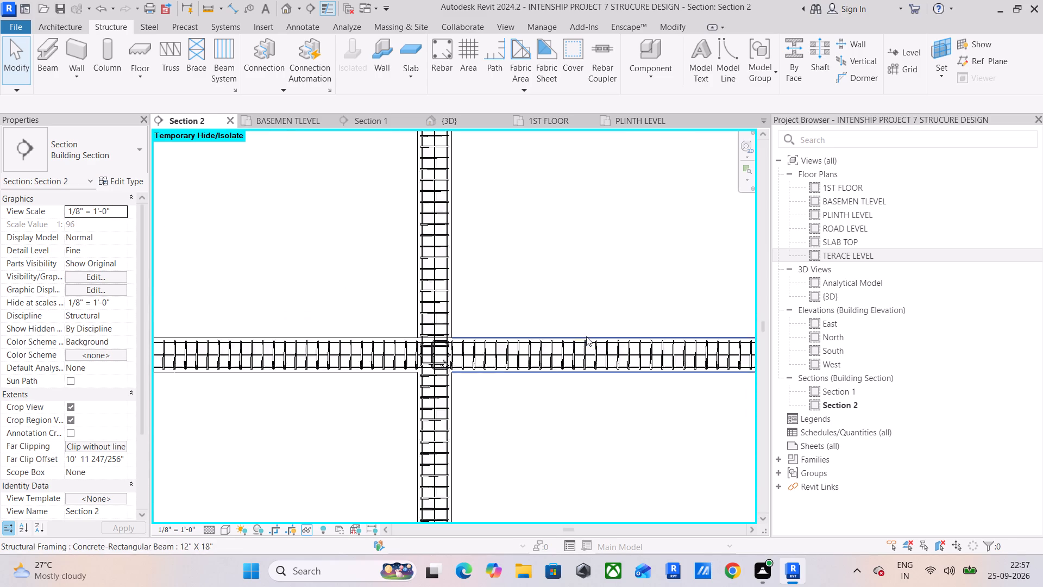
scroll(586, 336, "down", 2)
middle_click_drag(608, 338, 267, 357)
scroll(386, 357, "up", 12)
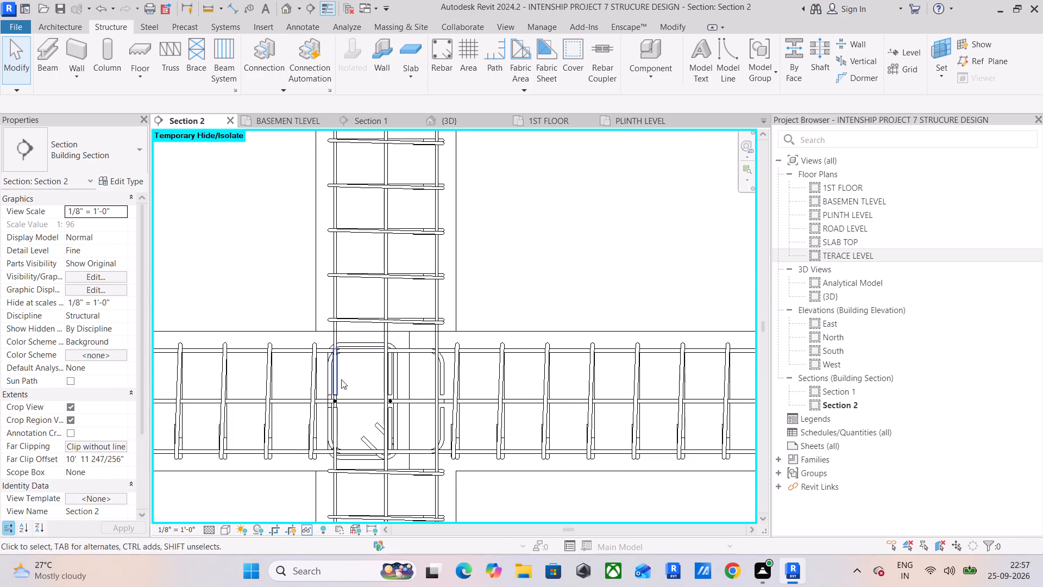
scroll(331, 376, "up", 6)
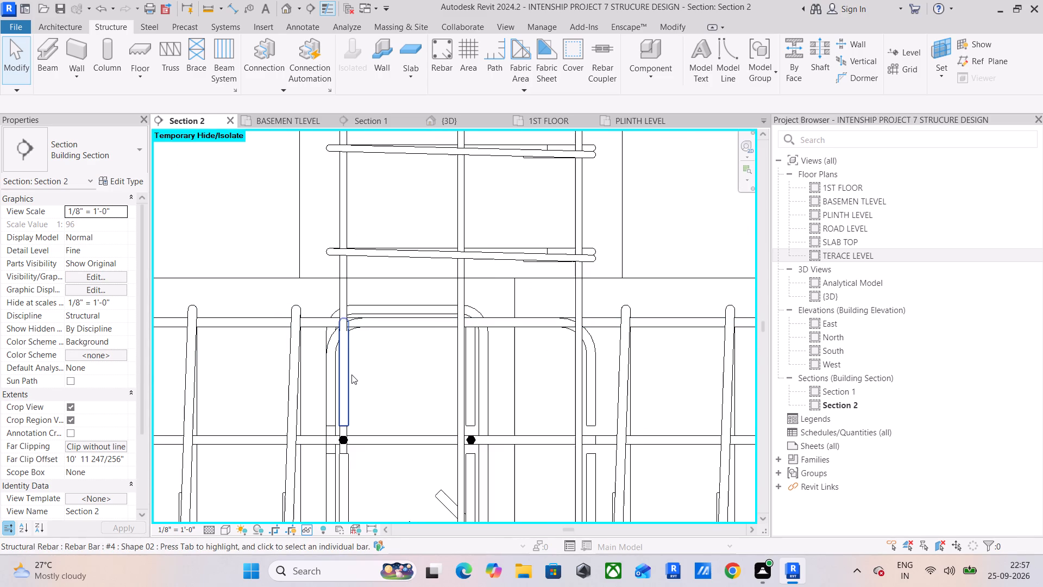
scroll(577, 367, "down", 11)
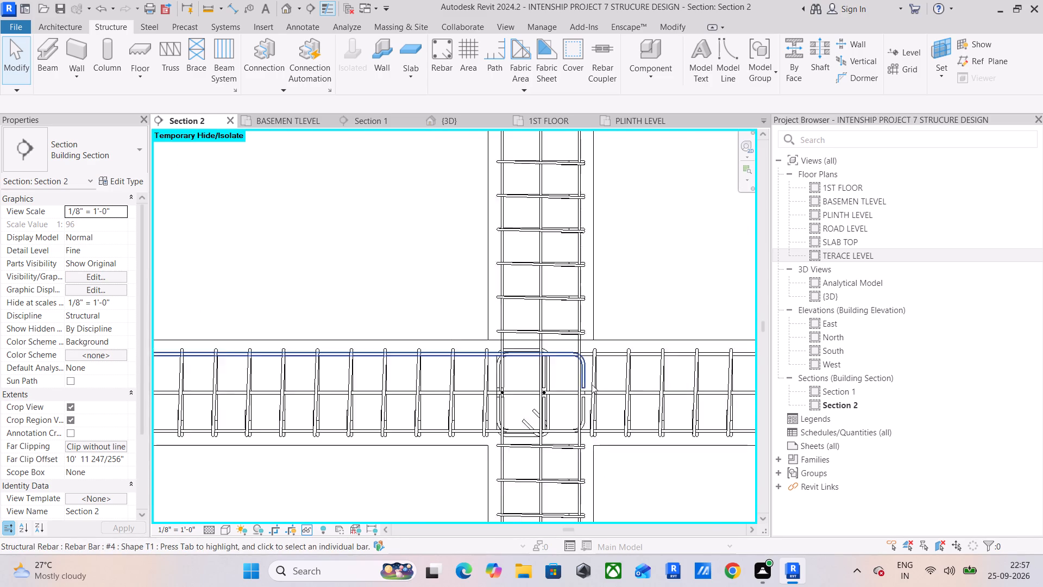
middle_click_drag(594, 386, 261, 368)
scroll(306, 362, "down", 6)
middle_click_drag(555, 369, 392, 374)
scroll(502, 383, "up", 5)
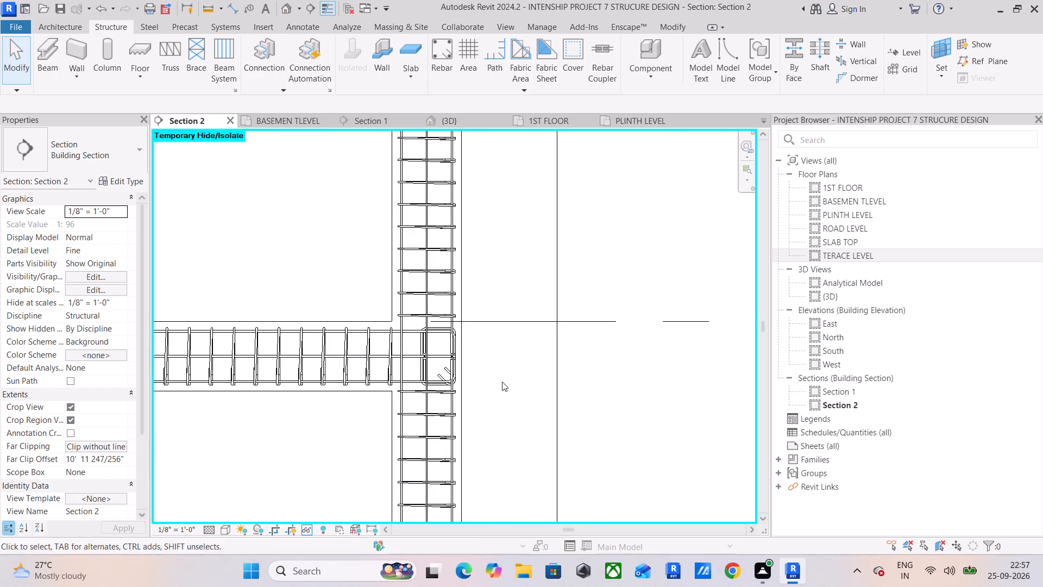
scroll(502, 382, "up", 6)
scroll(470, 337, "up", 5)
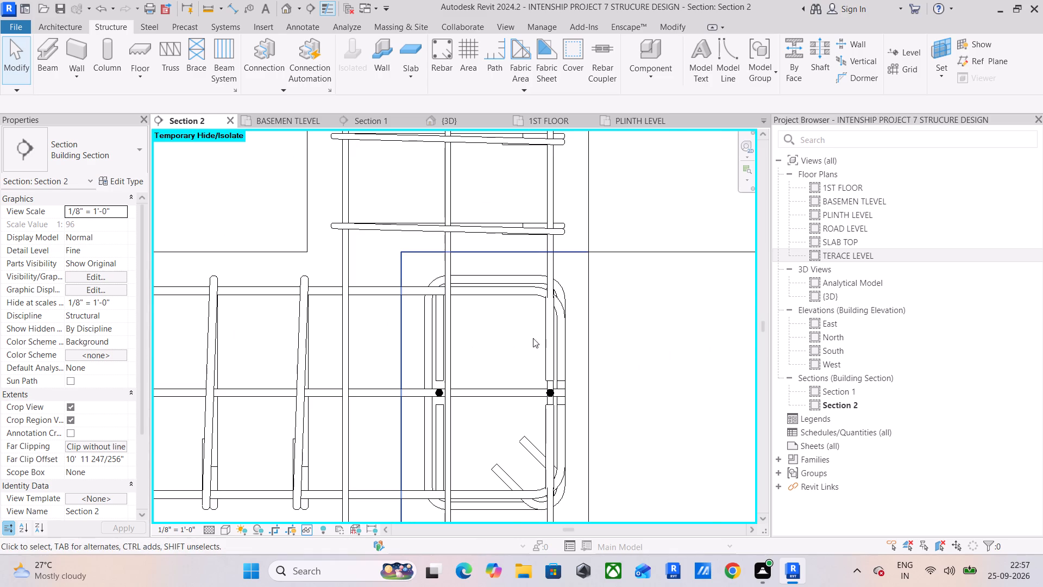
scroll(459, 325, "down", 19)
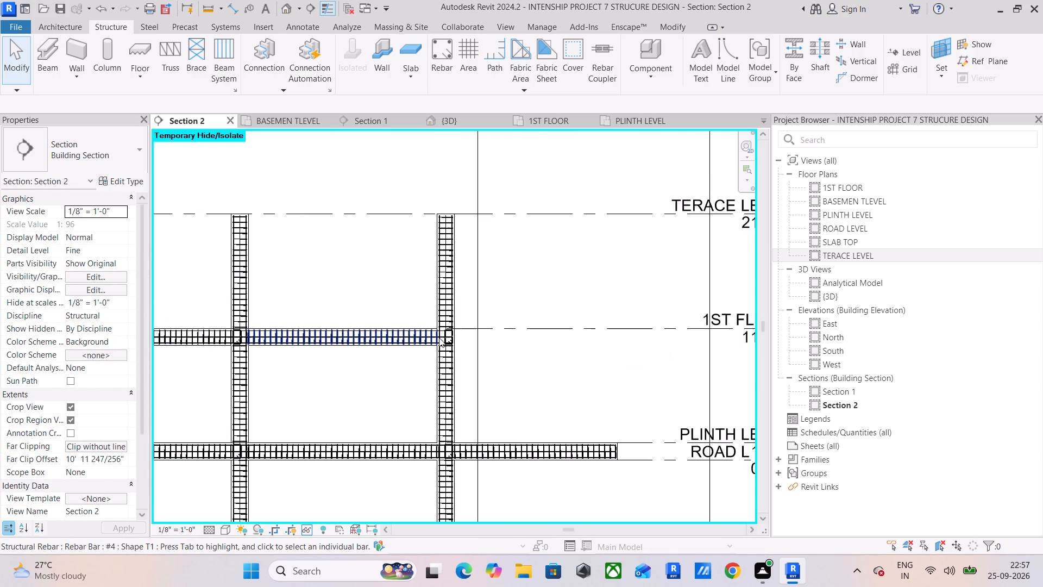
scroll(439, 338, "down", 5)
middle_click_drag(439, 338, 524, 304)
scroll(496, 307, "down", 4)
In the BASEMEN TLEVEL plan, move the Section 2 line inside the building, between grids 1 and 2.
left_click(285, 122)
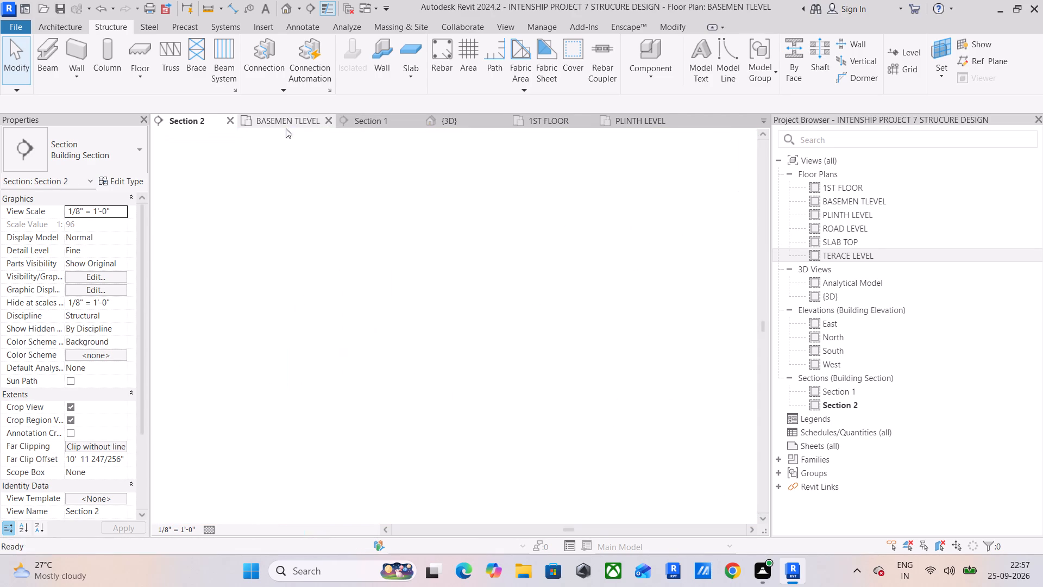
middle_click_drag(380, 292, 365, 395)
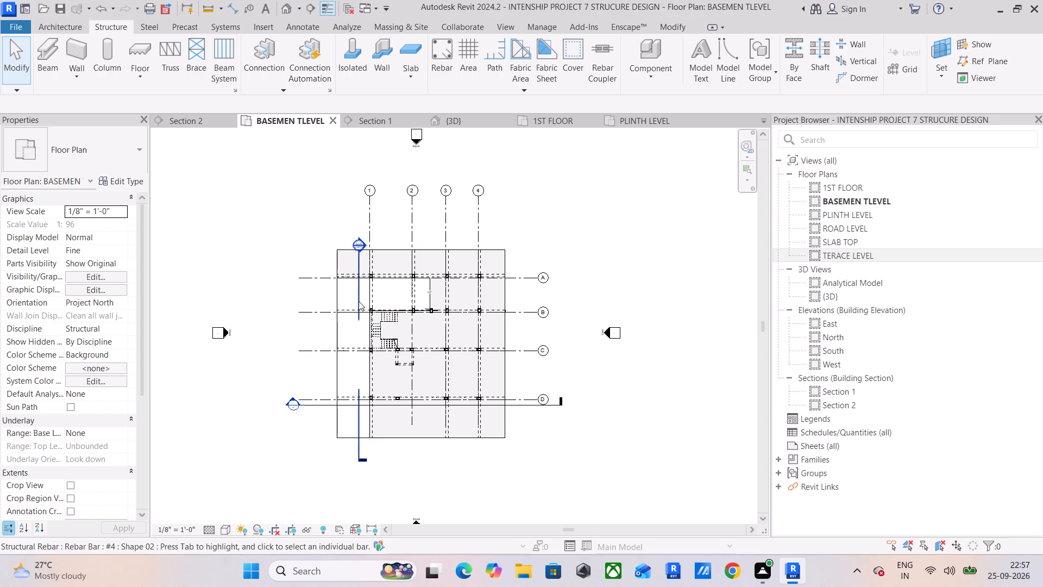
left_click_drag(359, 301, 393, 297)
Move the Section 1 line from below grid D to between grid C and the two small columns south of it.
left_click_drag(420, 405, 421, 373)
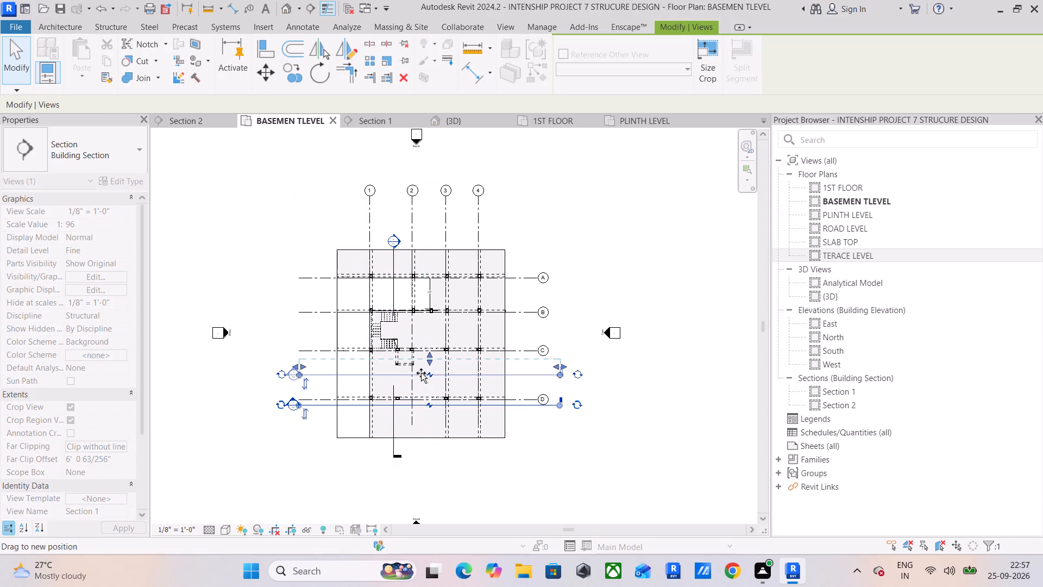
left_click_drag(421, 373, 421, 368)
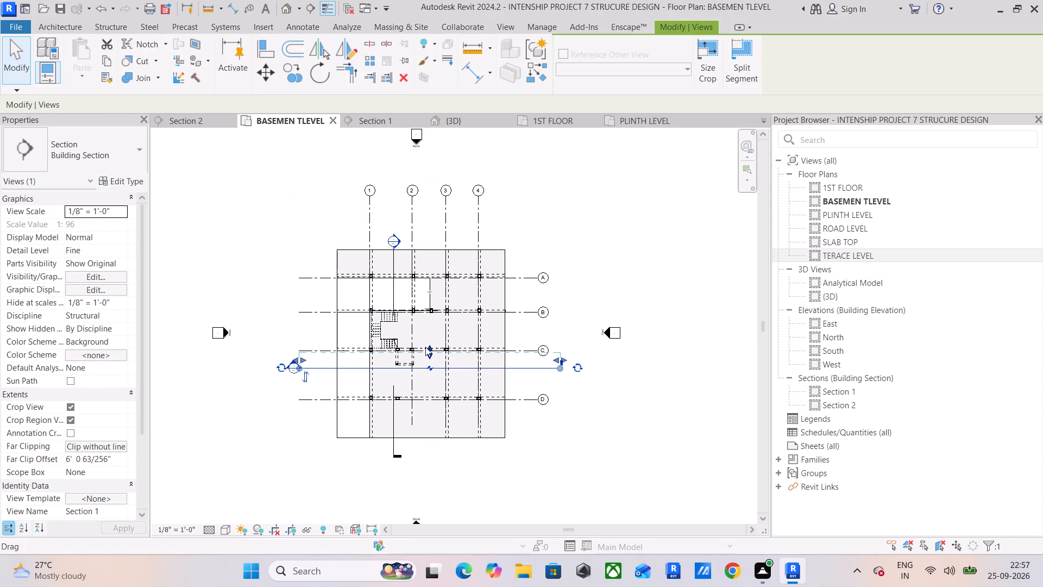
left_click_drag(414, 370, 416, 361)
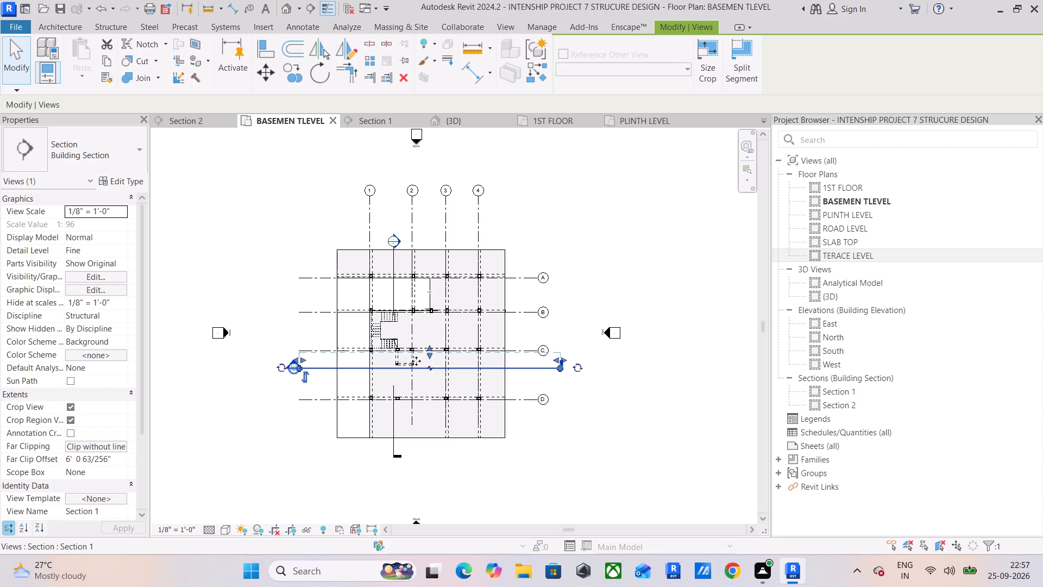
left_click_drag(416, 361, 416, 358)
scroll(416, 358, "up", 16)
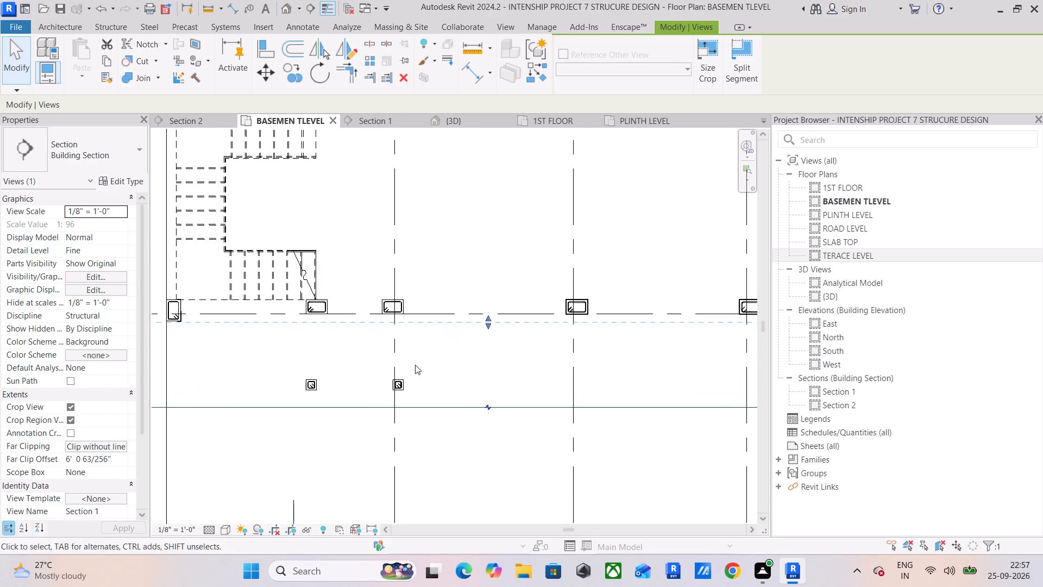
left_click_drag(409, 445, 412, 360)
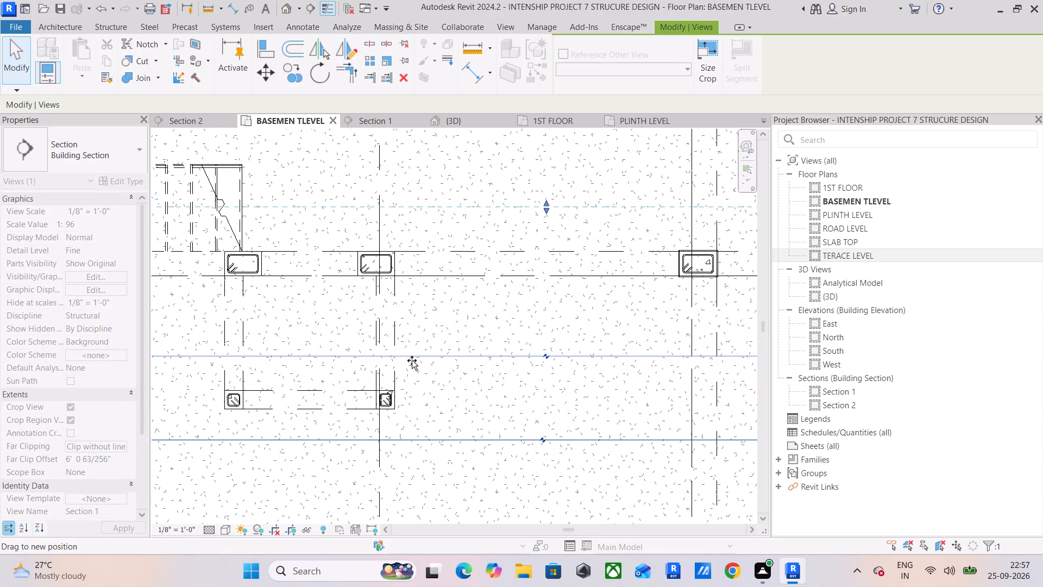
left_click_drag(412, 360, 413, 353)
Show all the reinforcement of the left small column south of grid C unobscured in the {3D} view.
scroll(267, 398, "up", 10)
middle_click_drag(262, 418, 279, 421)
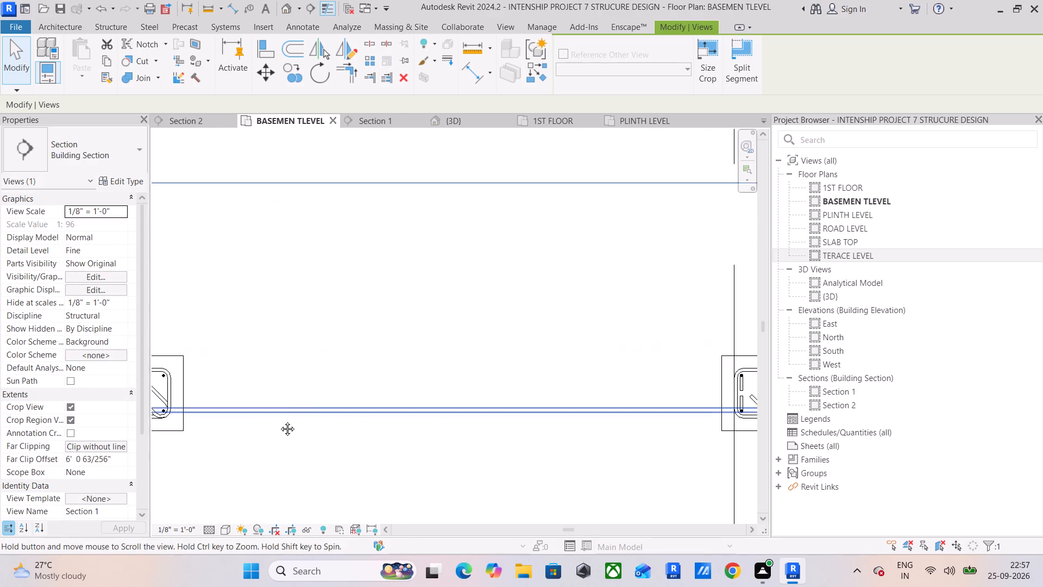
middle_click_drag(279, 421, 428, 421)
scroll(392, 419, "up", 5)
middle_click_drag(303, 382, 350, 389)
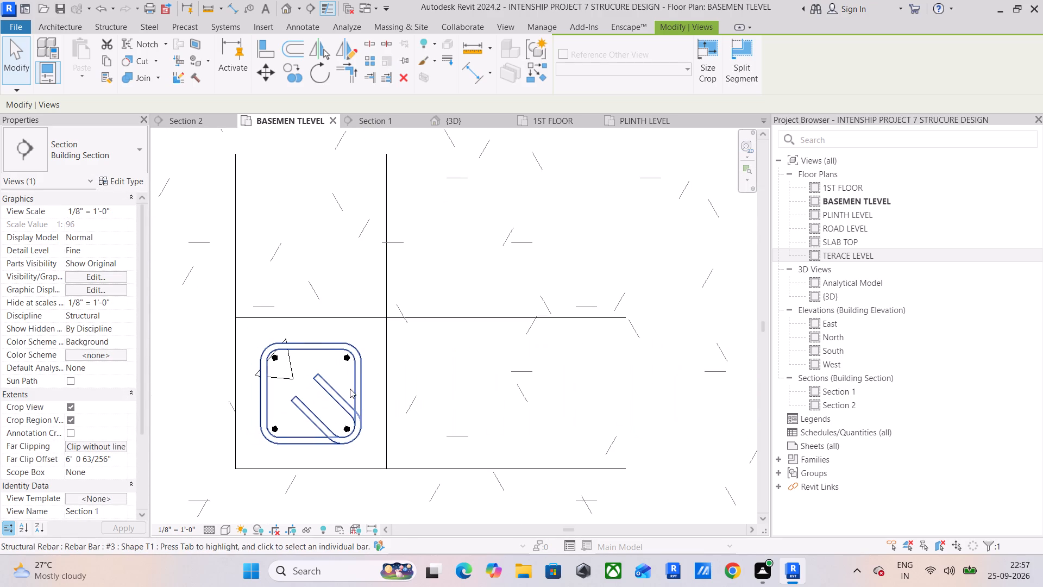
left_click_drag(208, 323, 270, 395)
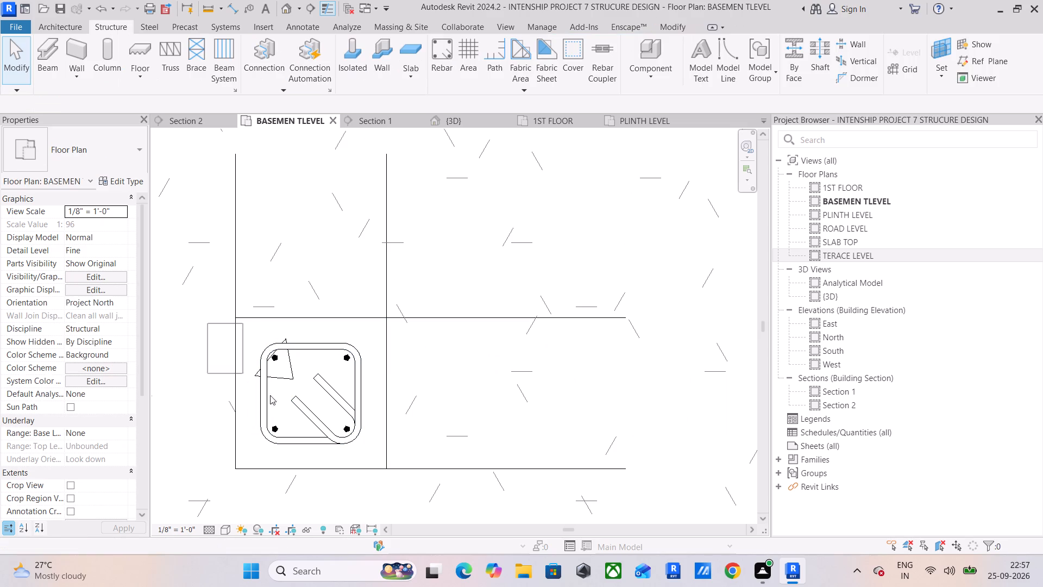
left_click_drag(270, 395, 372, 454)
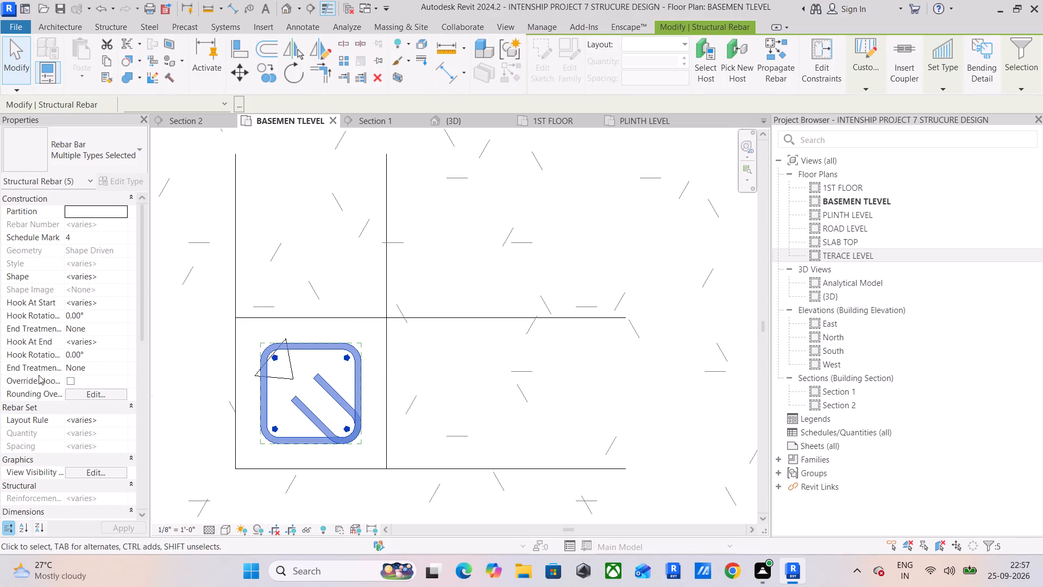
left_click(117, 473)
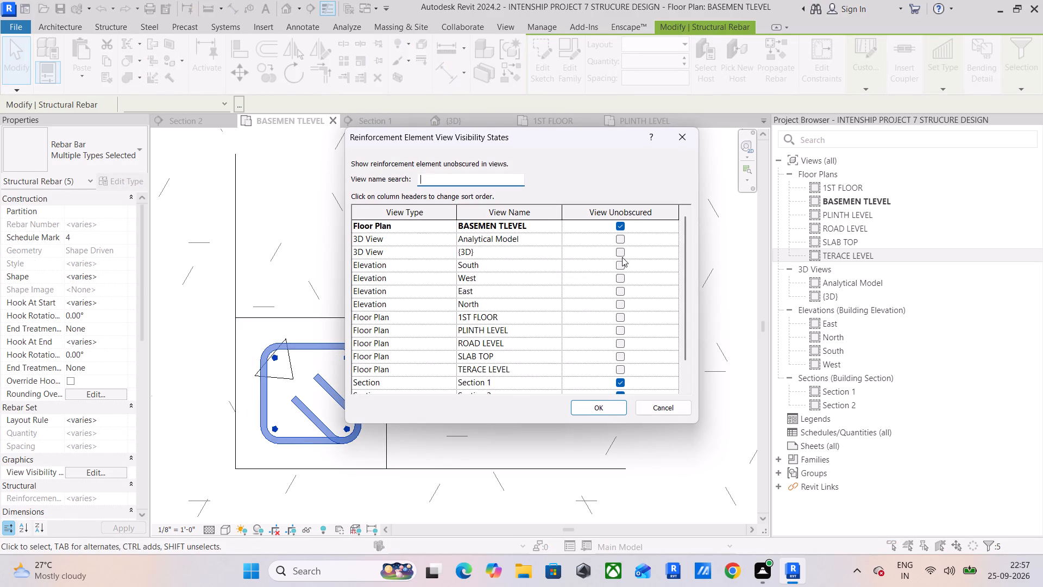
left_click(620, 254)
left_click(598, 405)
Show all the reinforcement of the other small column south of grid C unobscured in the {3D} view.
scroll(593, 399, "down", 5)
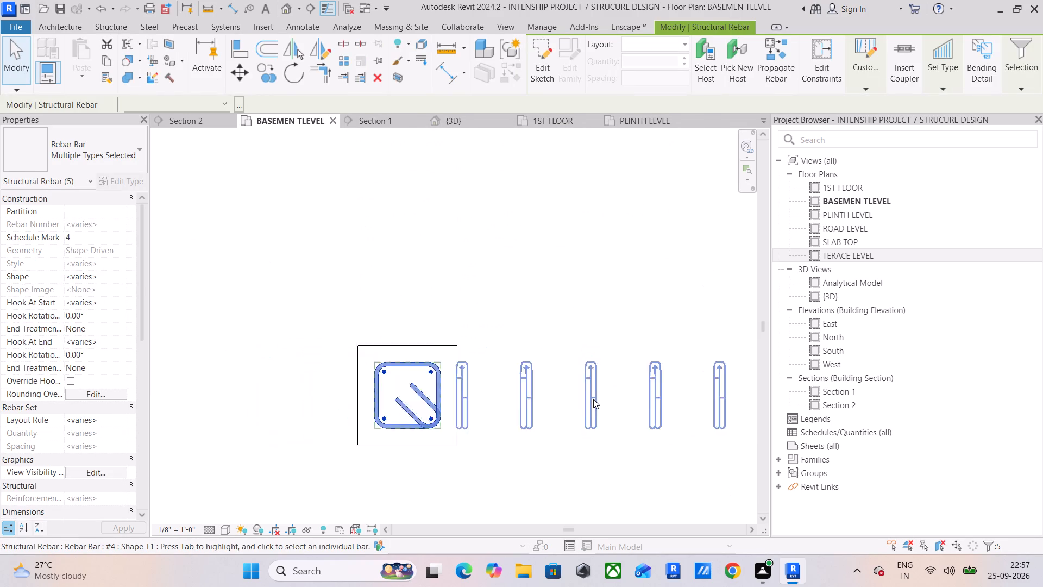
middle_click_drag(593, 399, 171, 393)
scroll(306, 408, "down", 4)
scroll(449, 403, "up", 5)
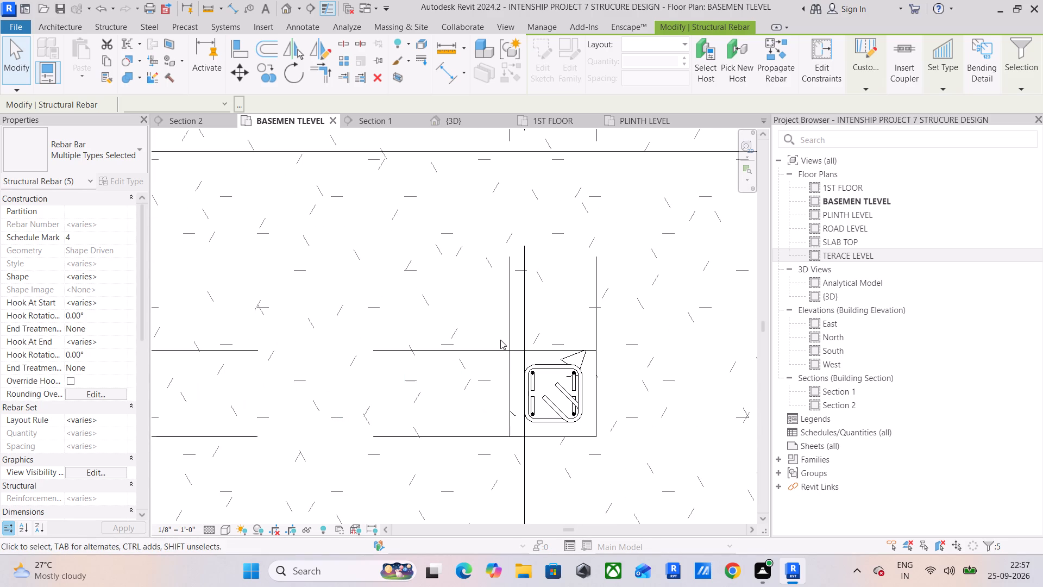
left_click_drag(490, 310, 589, 433)
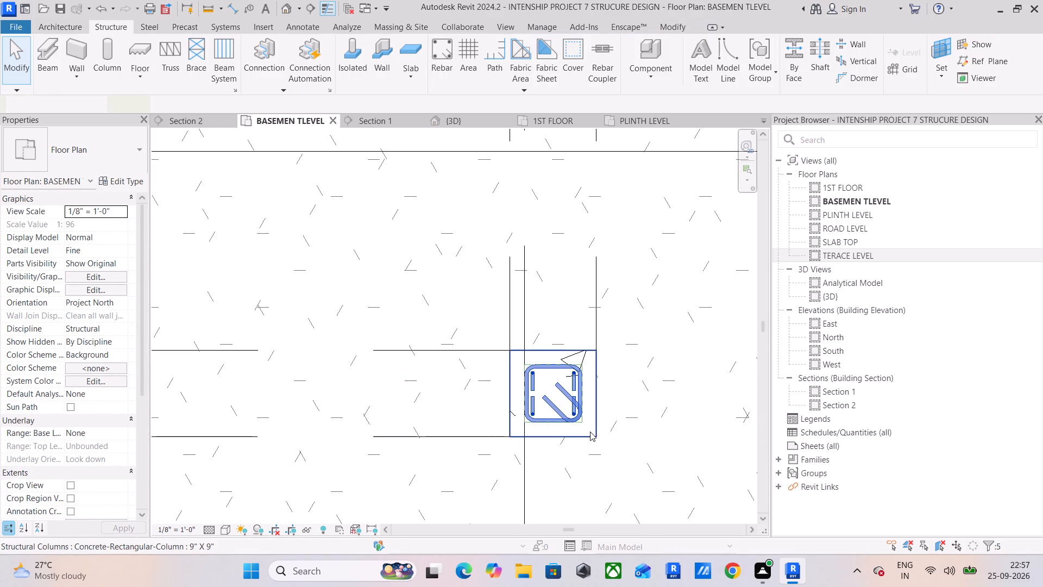
left_click(106, 471)
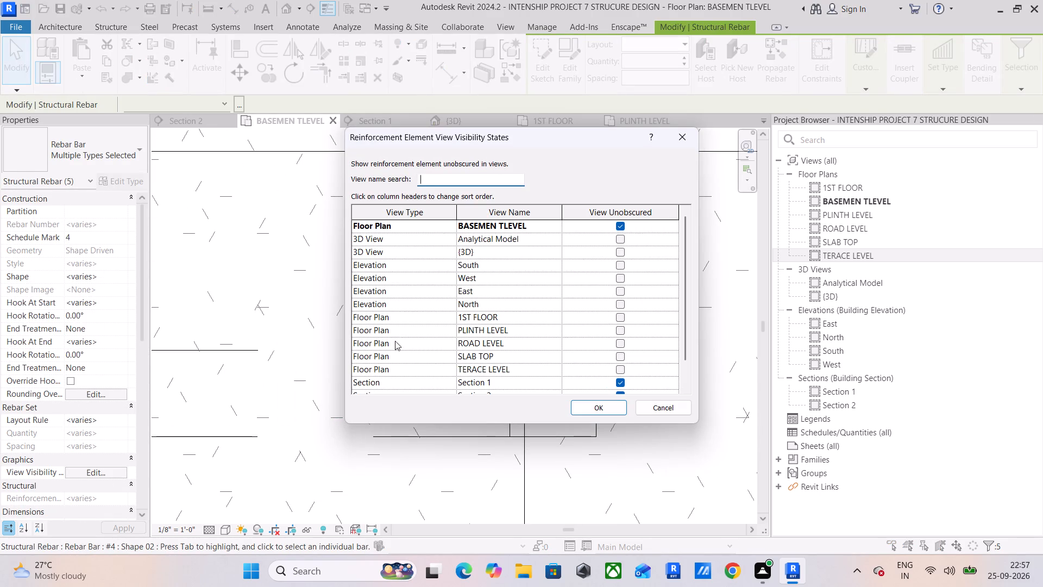
left_click(619, 253)
left_click(604, 411)
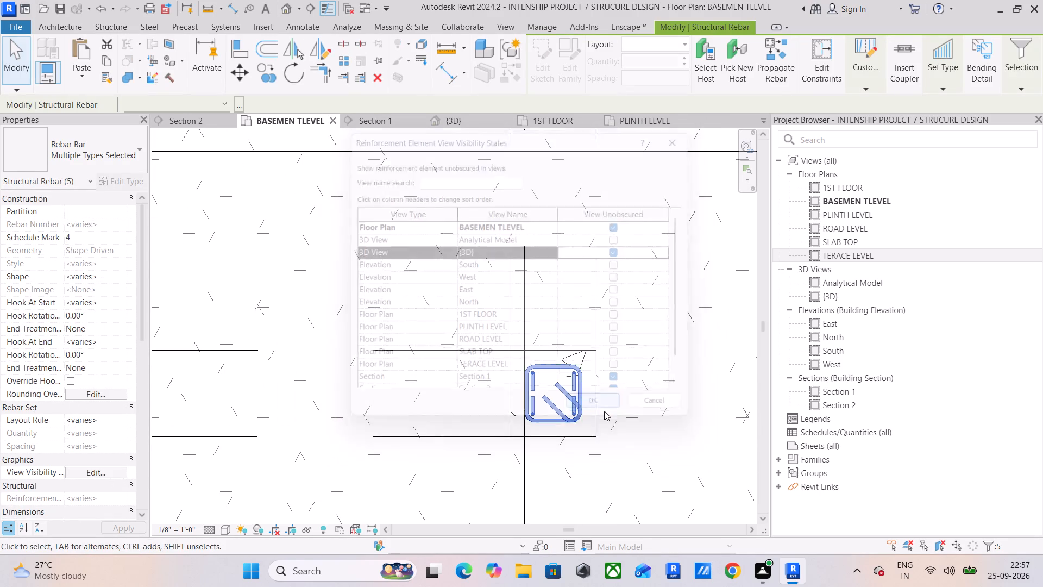
left_click(667, 297)
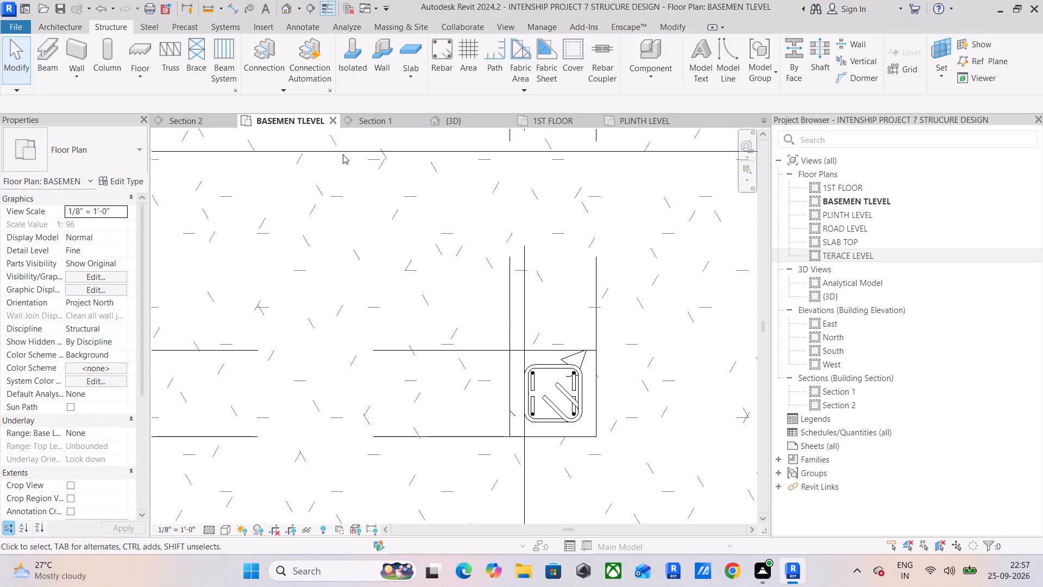
In the {3D} view, box the model around one small column's stirrup set and face it from the front.
left_click(461, 117)
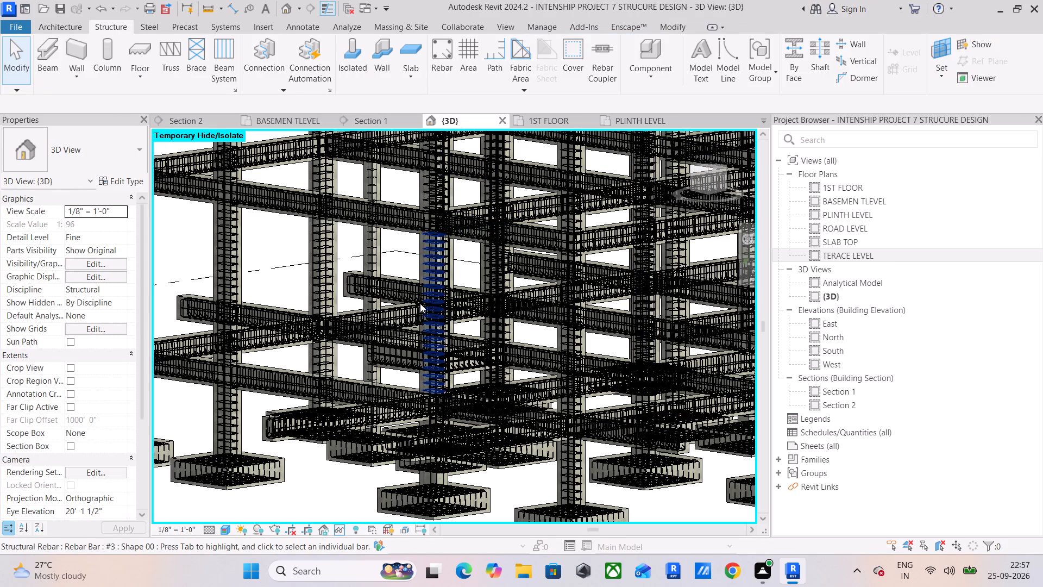
scroll(370, 262, "up", 3)
left_click(370, 262)
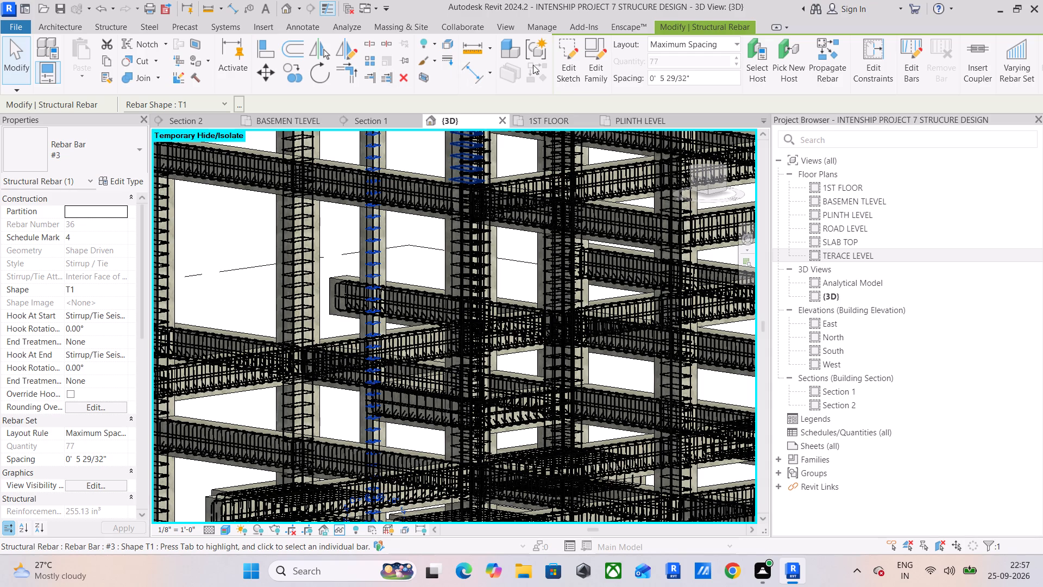
left_click(429, 80)
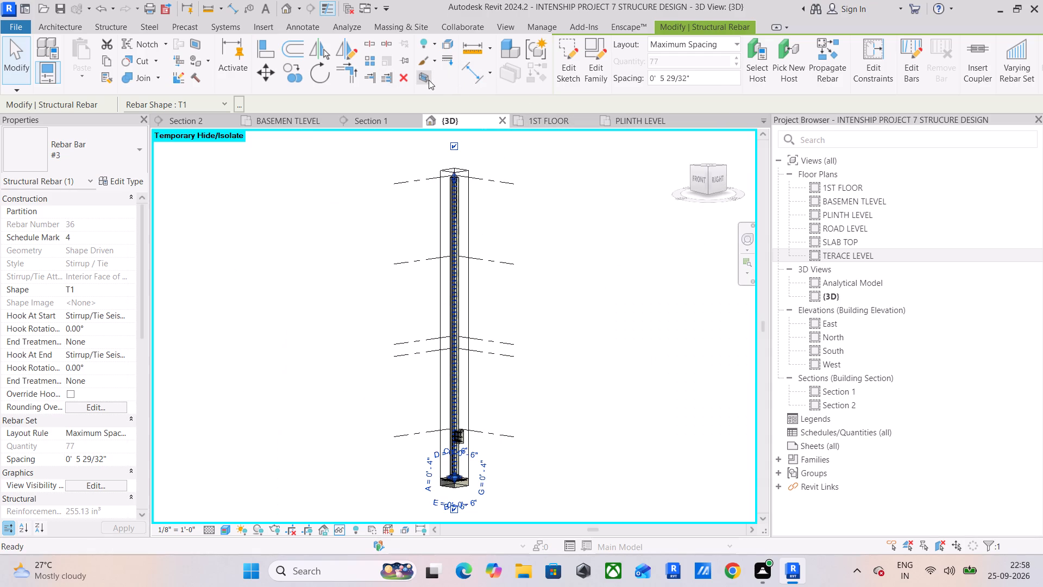
left_click(697, 179)
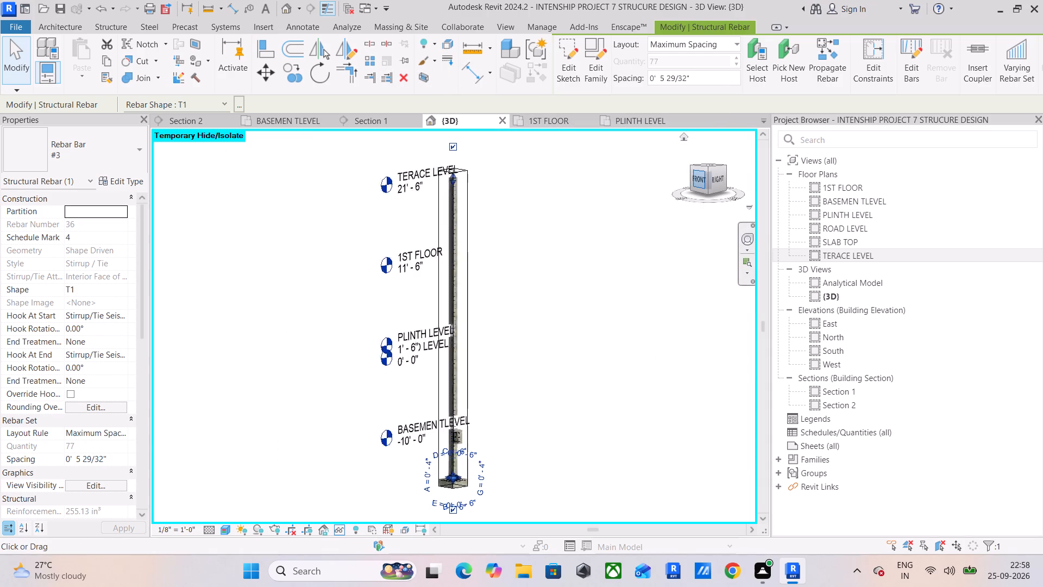
Shorten the column's full-height stirrup set so it runs from the footing to just below the basement beam.
scroll(455, 361, "up", 1)
middle_click_drag(455, 361, 440, 183)
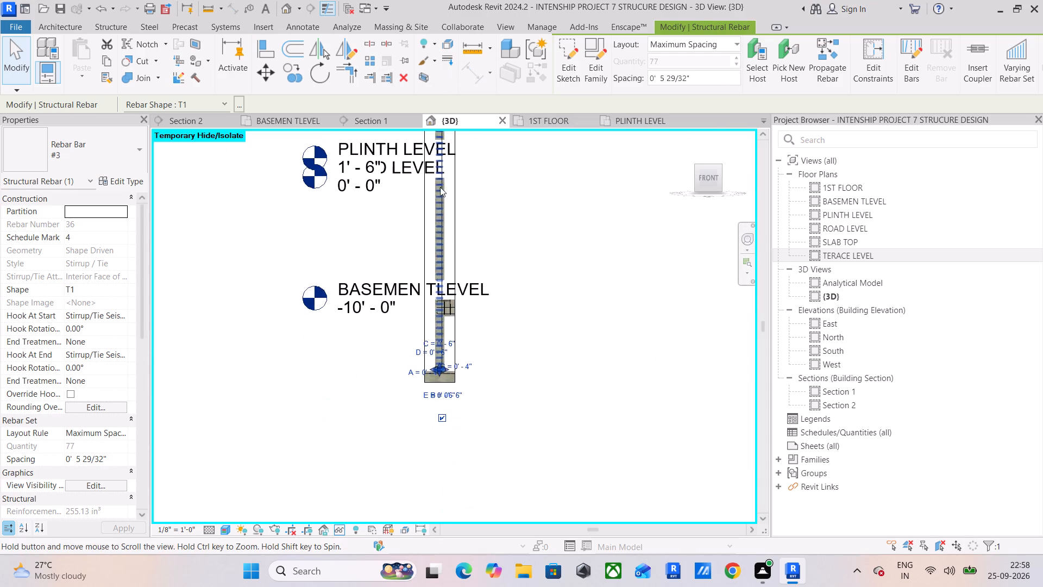
scroll(445, 266, "up", 5)
scroll(445, 266, "down", 8)
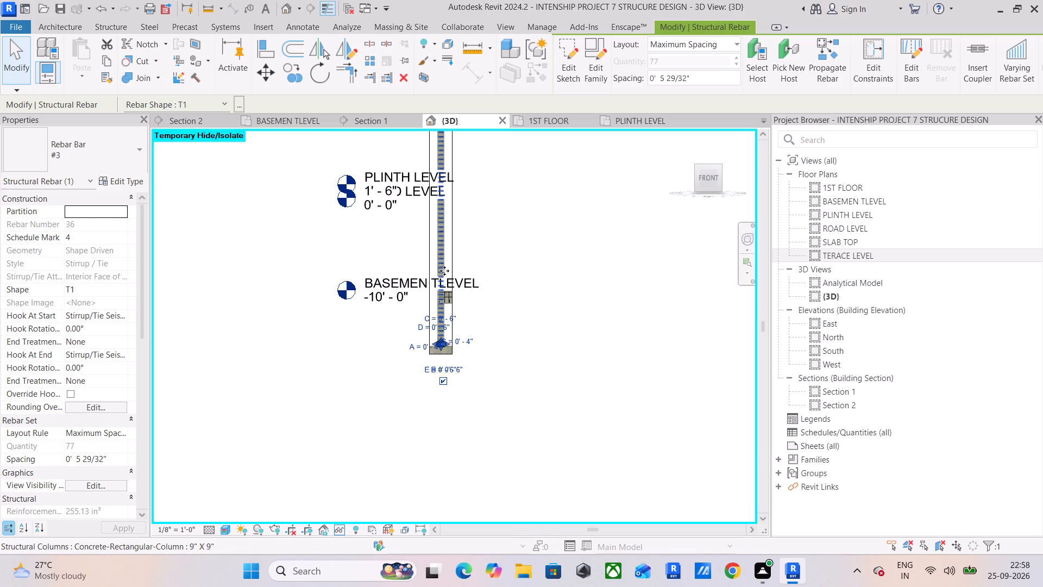
middle_click_drag(444, 276, 455, 402)
scroll(450, 336, "down", 4)
left_click_drag(452, 237, 450, 241)
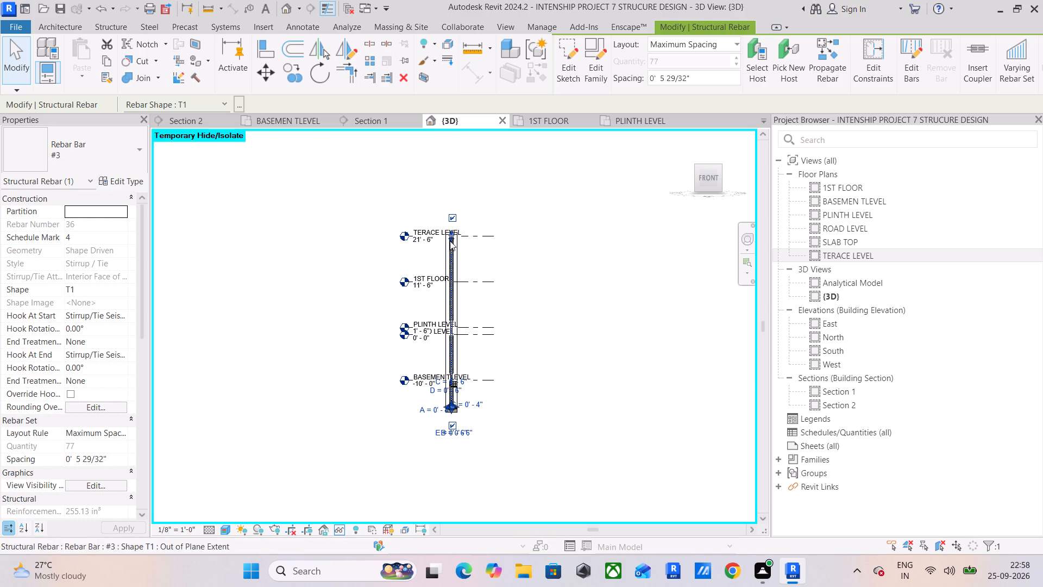
left_click_drag(450, 241, 450, 401)
scroll(451, 399, "up", 12)
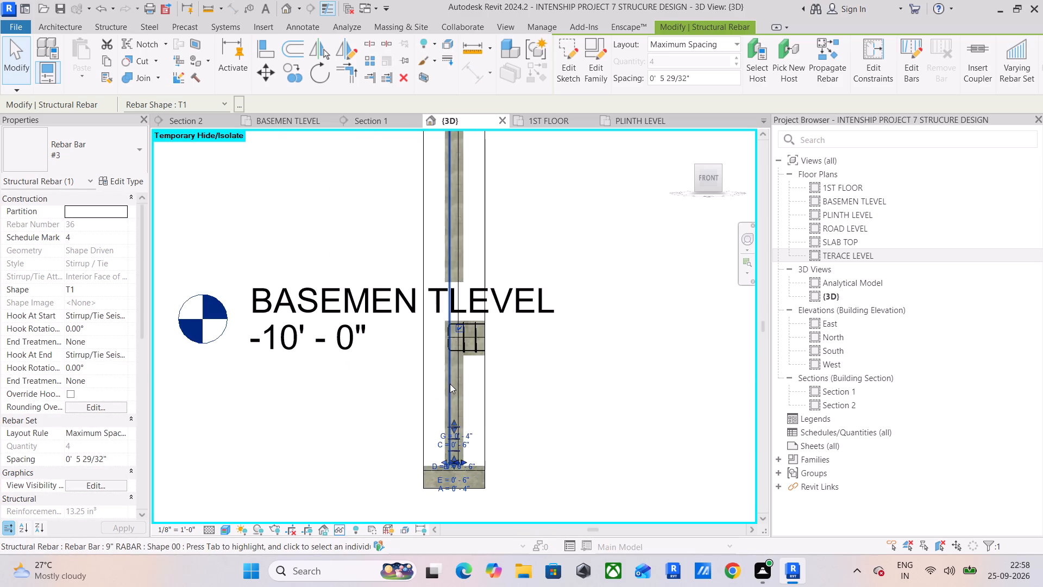
scroll(448, 380, "up", 5)
middle_click_drag(459, 424, 441, 314)
left_click_drag(439, 360, 440, 221)
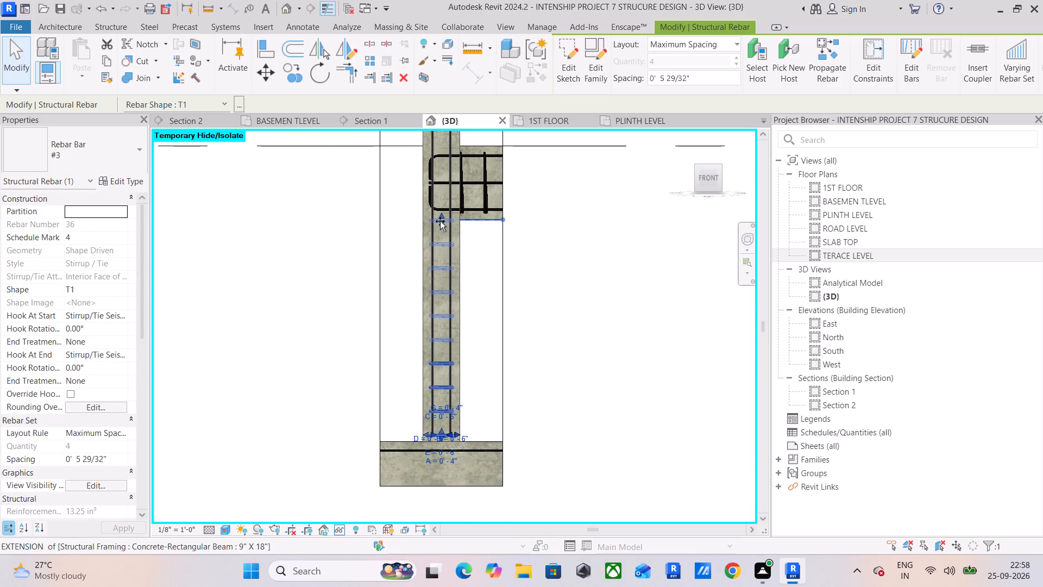
left_click_drag(440, 221, 441, 226)
scroll(441, 226, "up", 10)
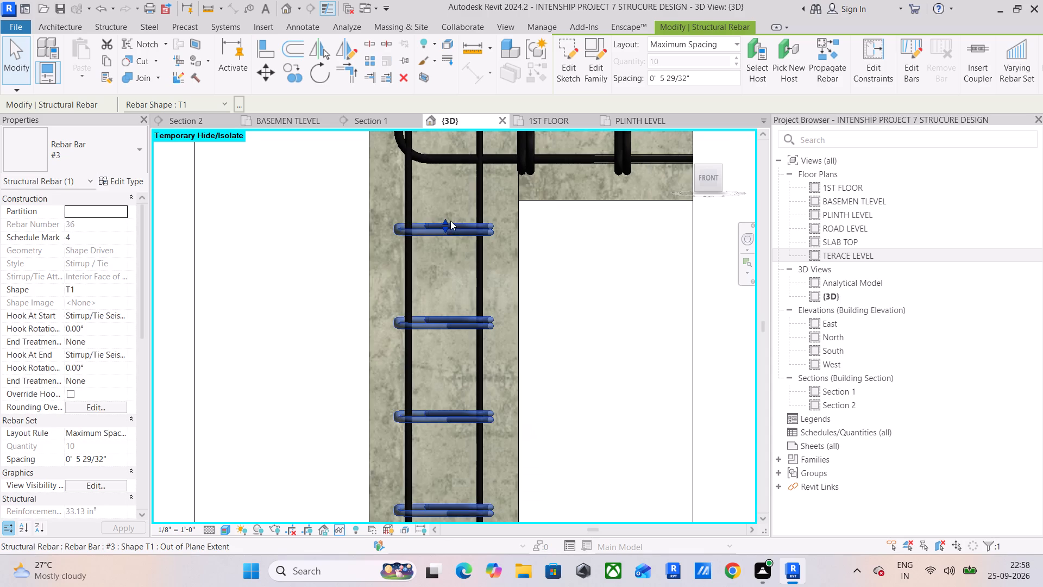
left_click_drag(448, 221, 443, 211)
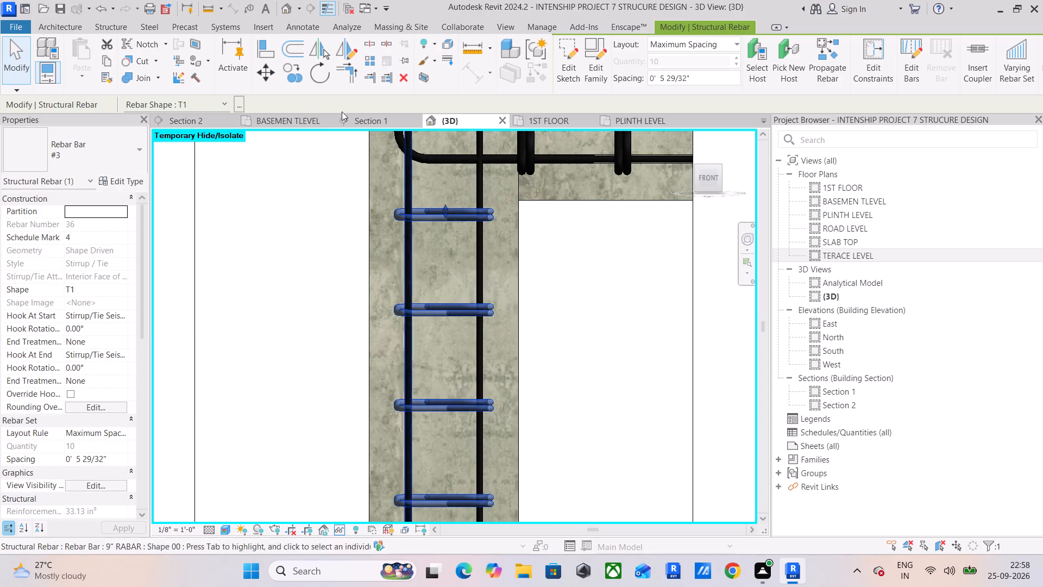
Copy the shortened stirrup set from the column base up to the top of the beam at BASEMEN TLEVEL.
left_click(293, 68)
scroll(409, 236, "down", 4)
middle_click_drag(451, 247, 436, 135)
scroll(365, 408, "down", 3)
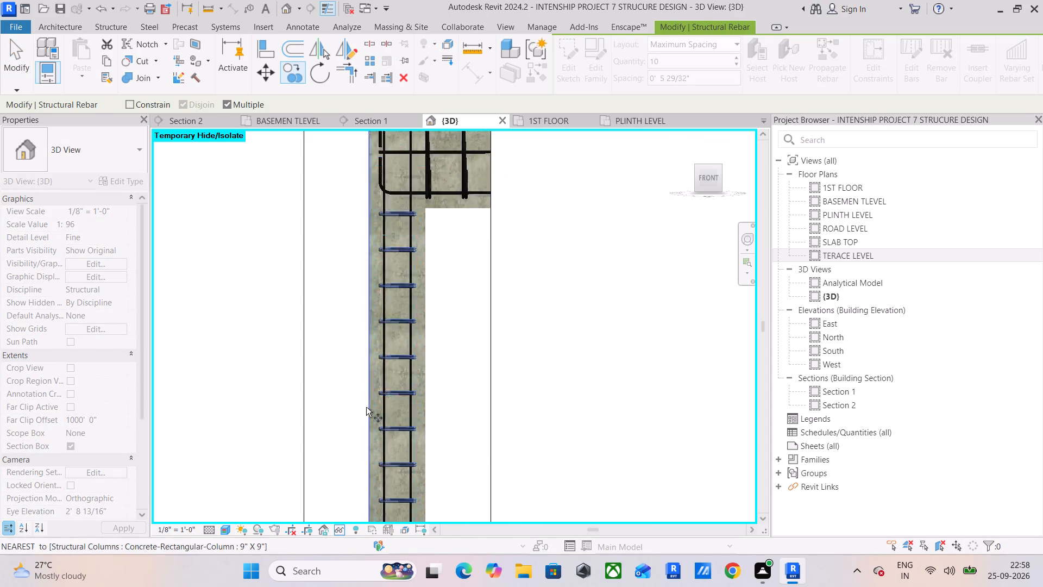
scroll(366, 407, "down", 3)
middle_click_drag(372, 390, 381, 267)
scroll(380, 367, "up", 6)
left_click(372, 382)
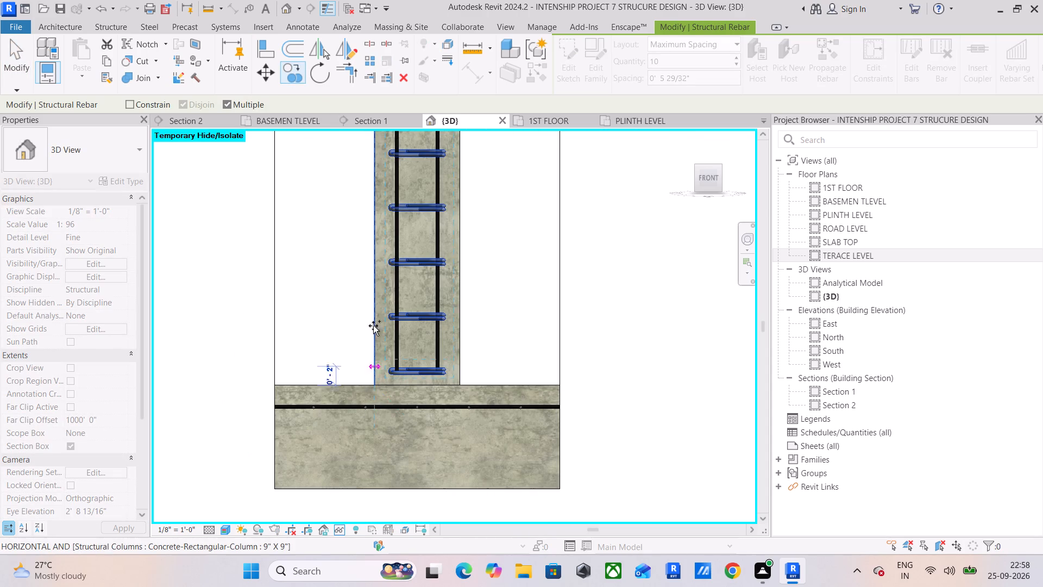
scroll(373, 284, "down", 7)
middle_click_drag(373, 218, 370, 539)
scroll(375, 419, "up", 5)
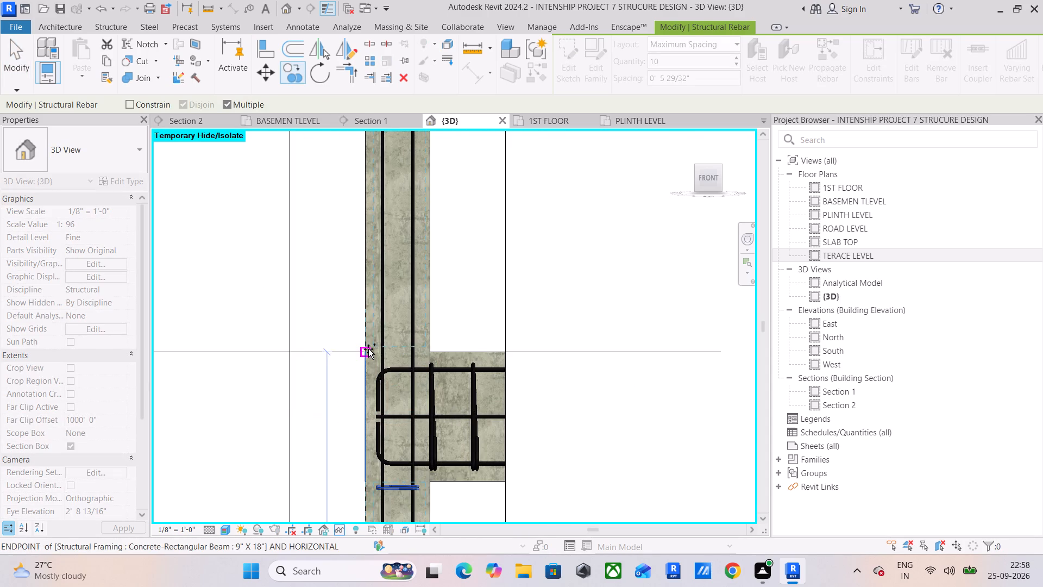
left_click(368, 351)
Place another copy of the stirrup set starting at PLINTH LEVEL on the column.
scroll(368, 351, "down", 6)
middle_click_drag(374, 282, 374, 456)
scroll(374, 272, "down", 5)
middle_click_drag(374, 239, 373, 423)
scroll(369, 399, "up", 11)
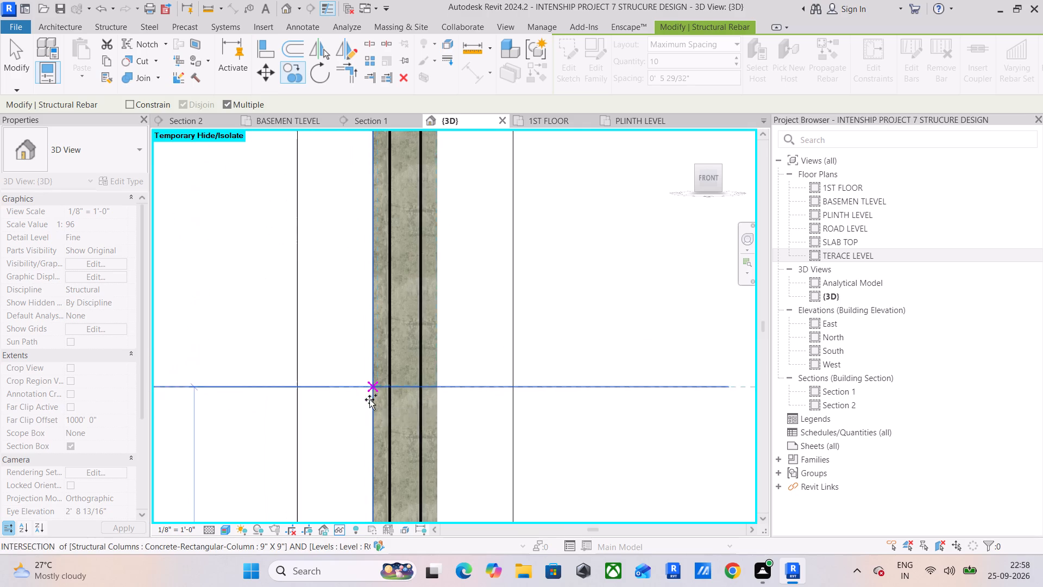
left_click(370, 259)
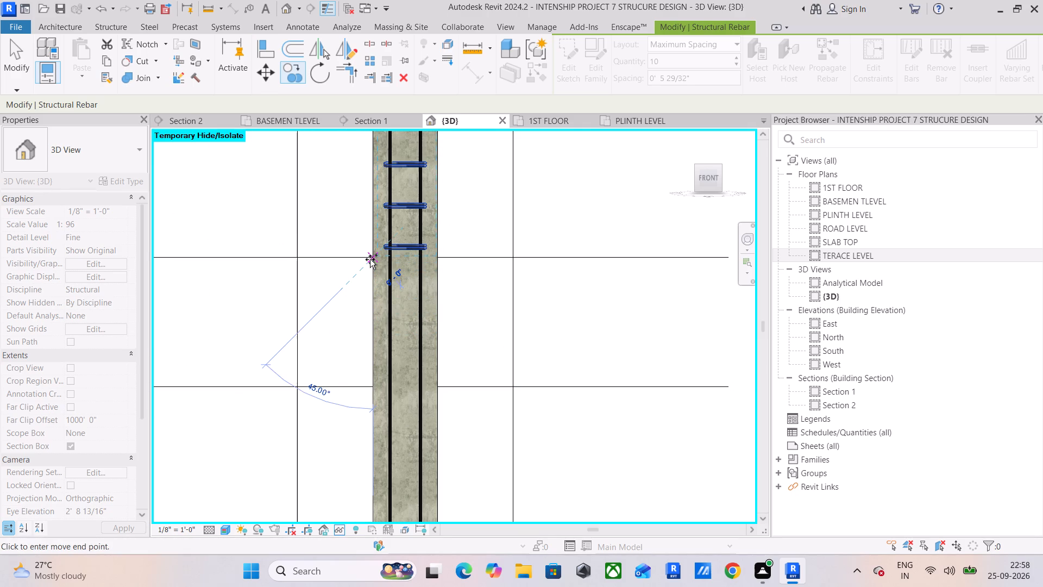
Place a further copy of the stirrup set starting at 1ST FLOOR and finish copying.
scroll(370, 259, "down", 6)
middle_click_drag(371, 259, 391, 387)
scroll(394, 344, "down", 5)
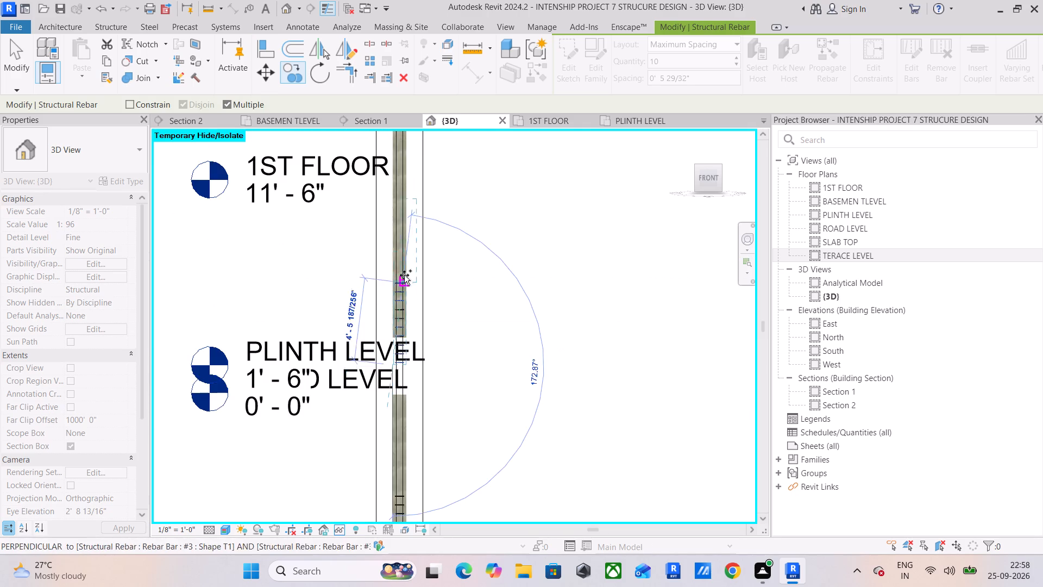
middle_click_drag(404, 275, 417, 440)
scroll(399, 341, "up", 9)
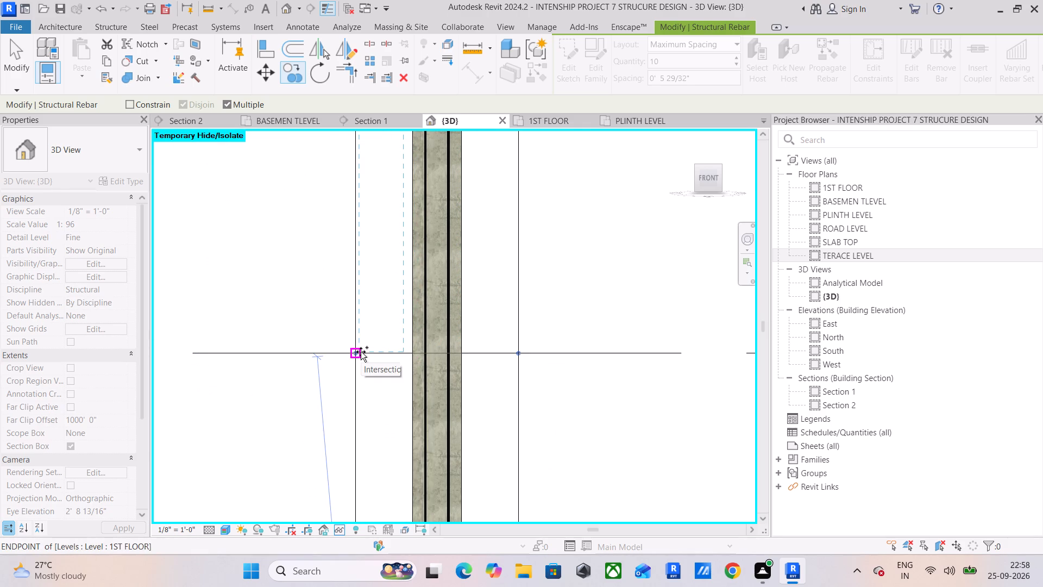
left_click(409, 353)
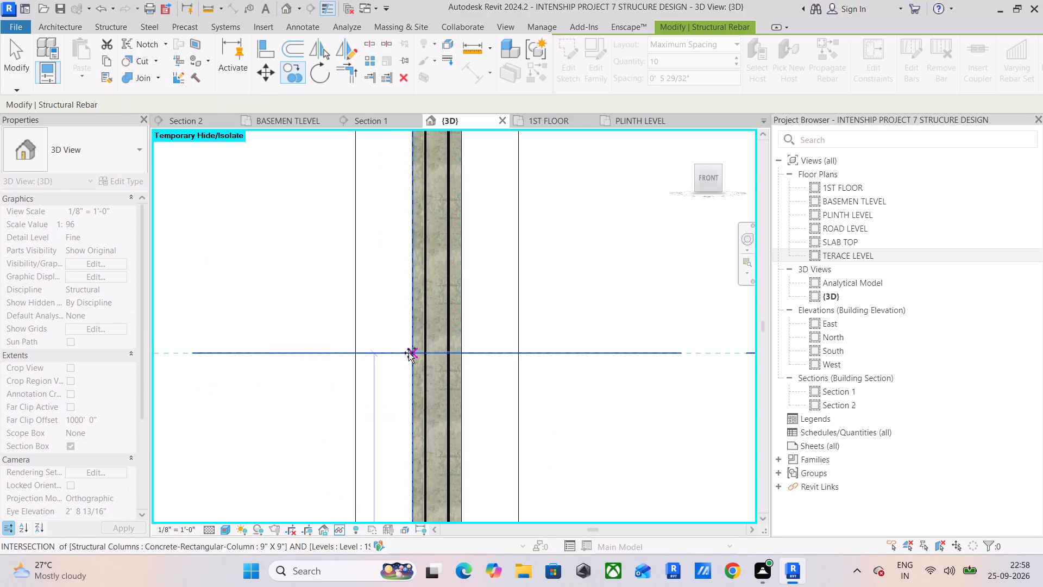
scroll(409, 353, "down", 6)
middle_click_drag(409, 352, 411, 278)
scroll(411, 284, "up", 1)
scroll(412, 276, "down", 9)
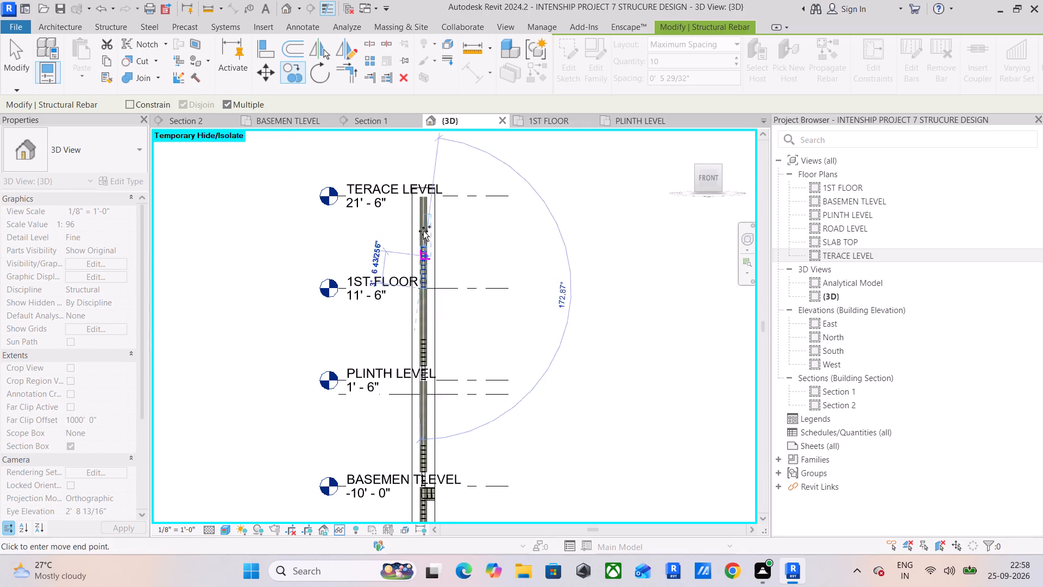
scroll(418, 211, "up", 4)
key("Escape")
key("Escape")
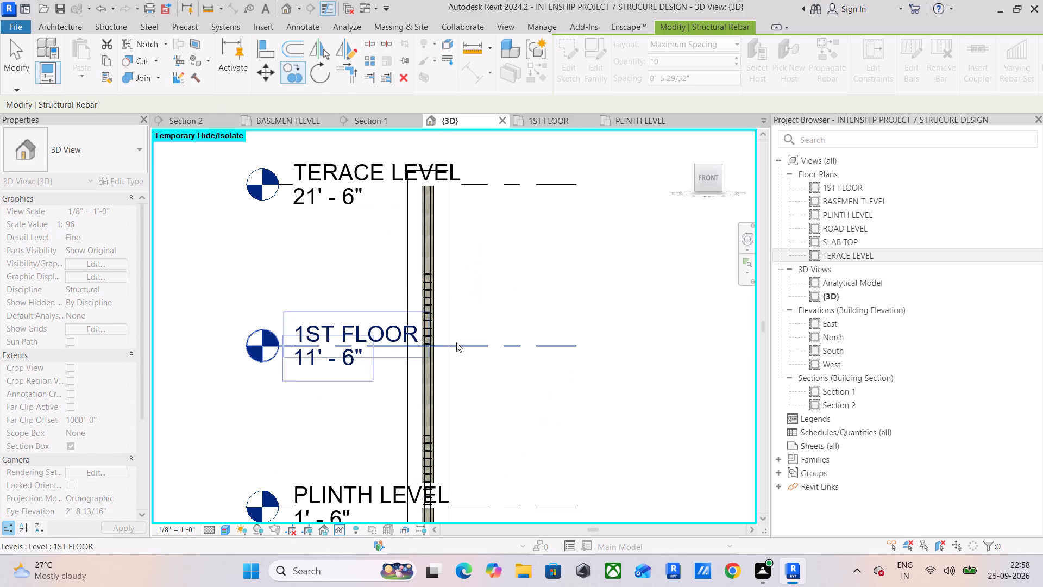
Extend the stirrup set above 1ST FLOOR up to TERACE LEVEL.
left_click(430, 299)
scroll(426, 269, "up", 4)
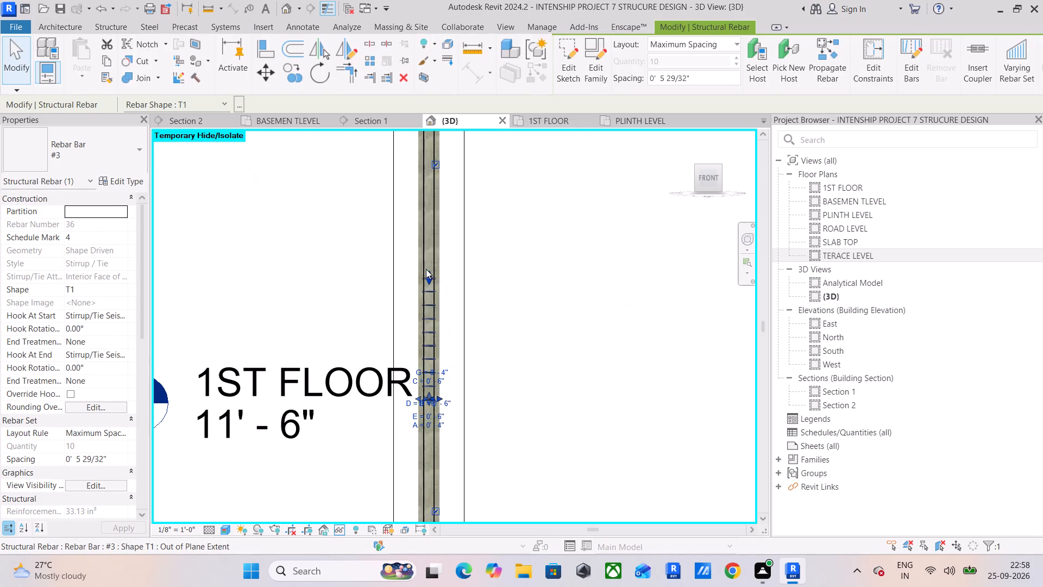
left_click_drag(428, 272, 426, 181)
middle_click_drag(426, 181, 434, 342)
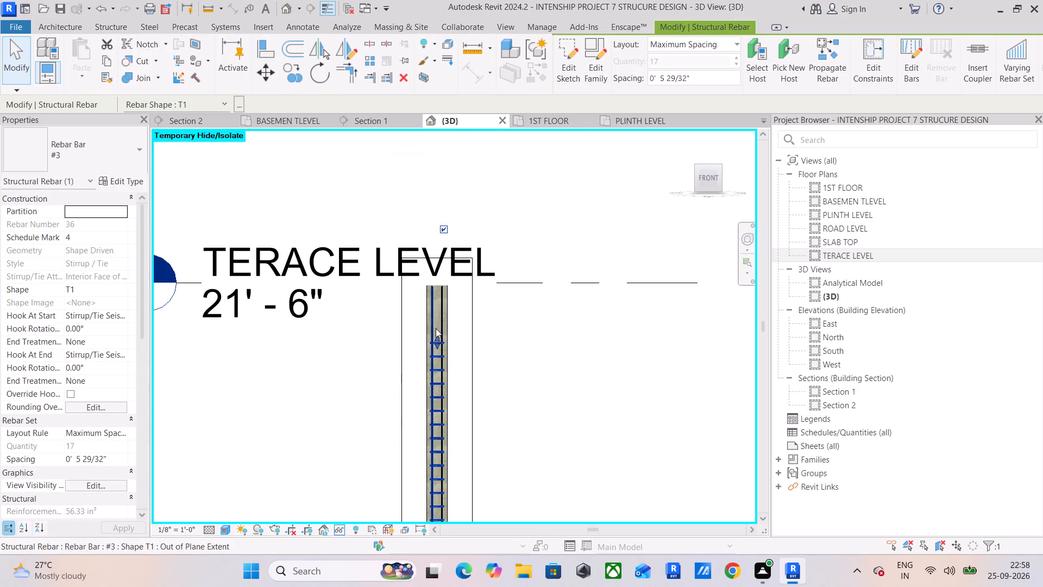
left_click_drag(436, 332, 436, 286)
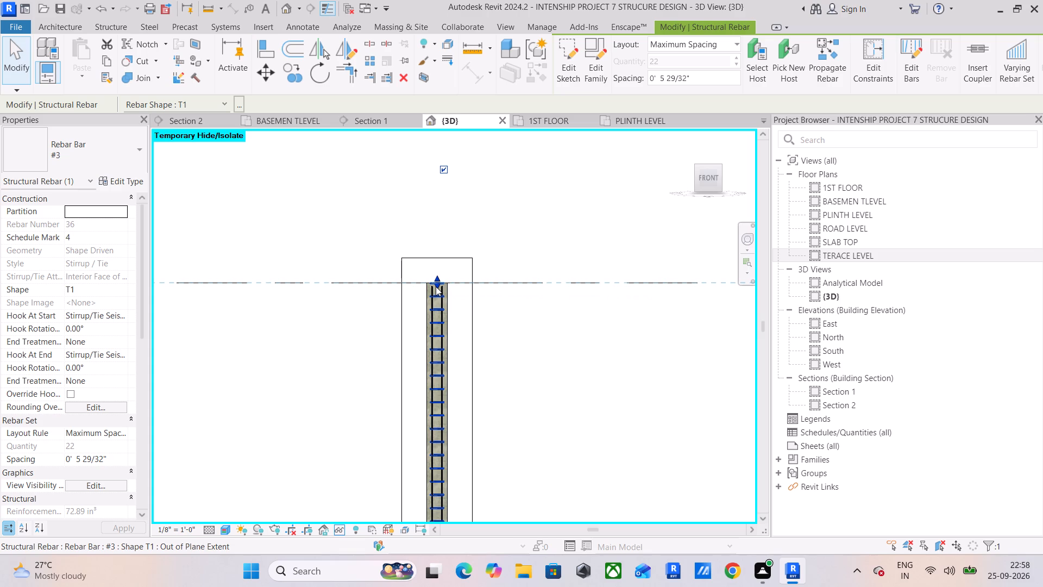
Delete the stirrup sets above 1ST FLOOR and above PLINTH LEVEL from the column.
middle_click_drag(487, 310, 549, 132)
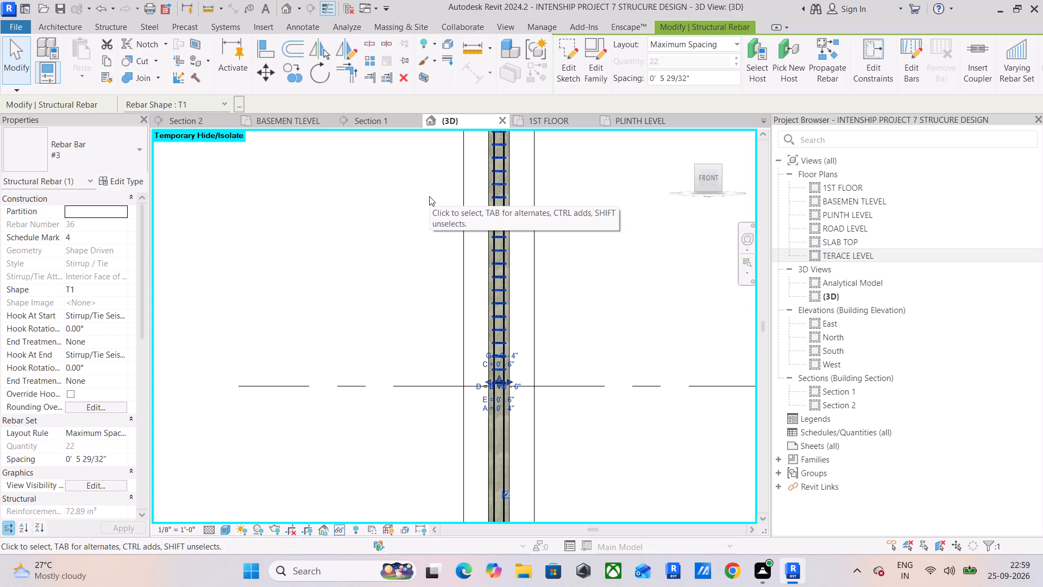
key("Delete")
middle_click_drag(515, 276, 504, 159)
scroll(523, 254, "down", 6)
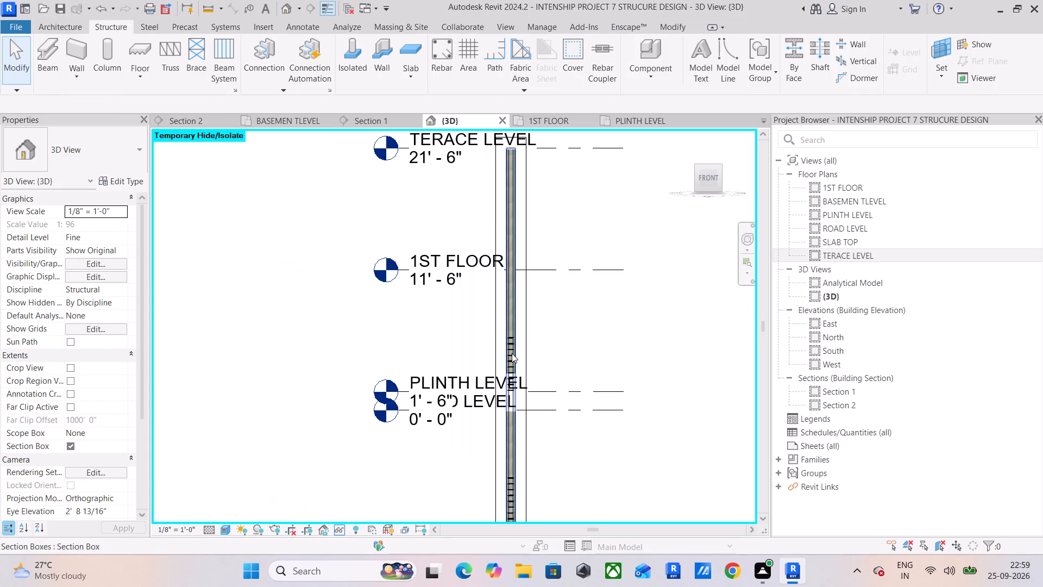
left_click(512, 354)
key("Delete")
Examine the column's stirrup set around BASEMEN TLEVEL and at the beam junction down to the footing.
middle_click_drag(537, 359, 561, 195)
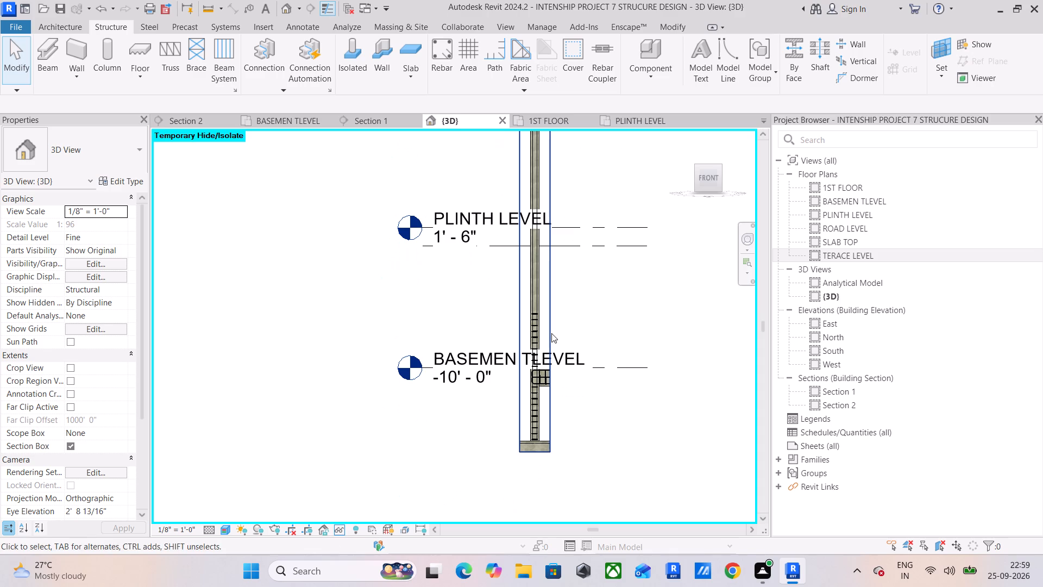
left_click(533, 327)
scroll(548, 341, "up", 5)
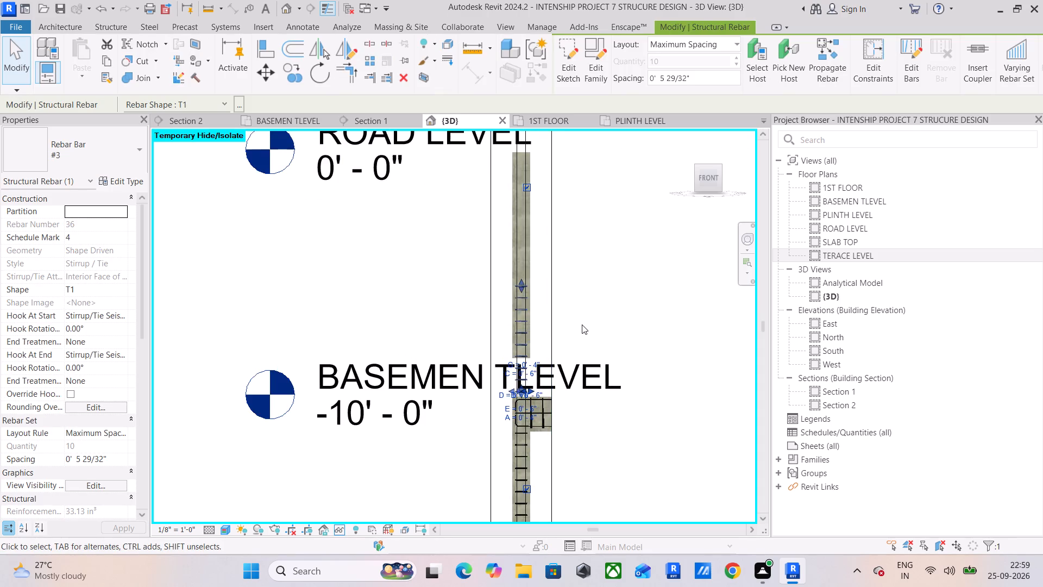
scroll(582, 324, "up", 5)
middle_click_drag(569, 333, 557, 193)
scroll(505, 288, "down", 6)
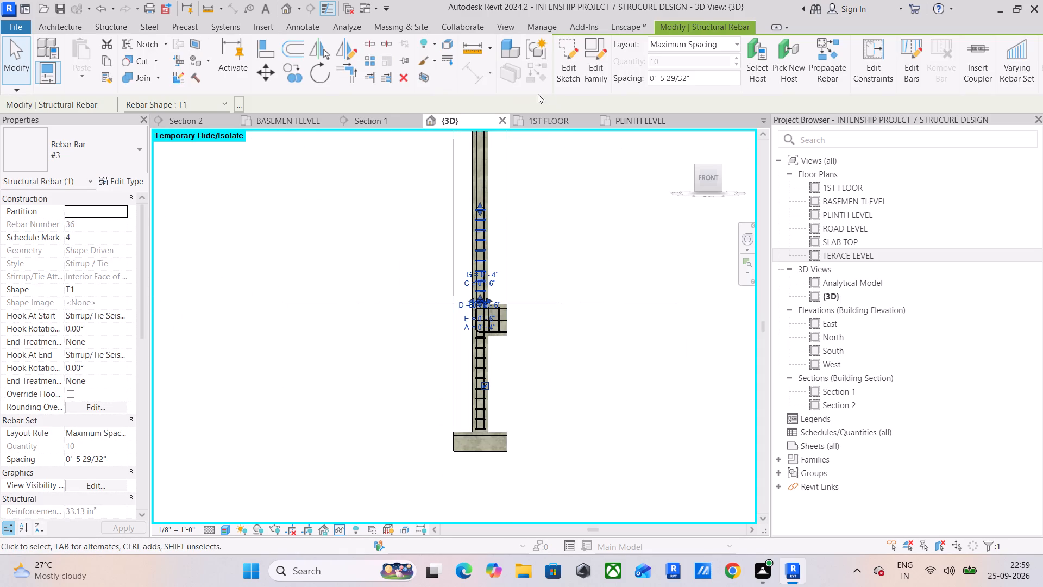
left_click(374, 385)
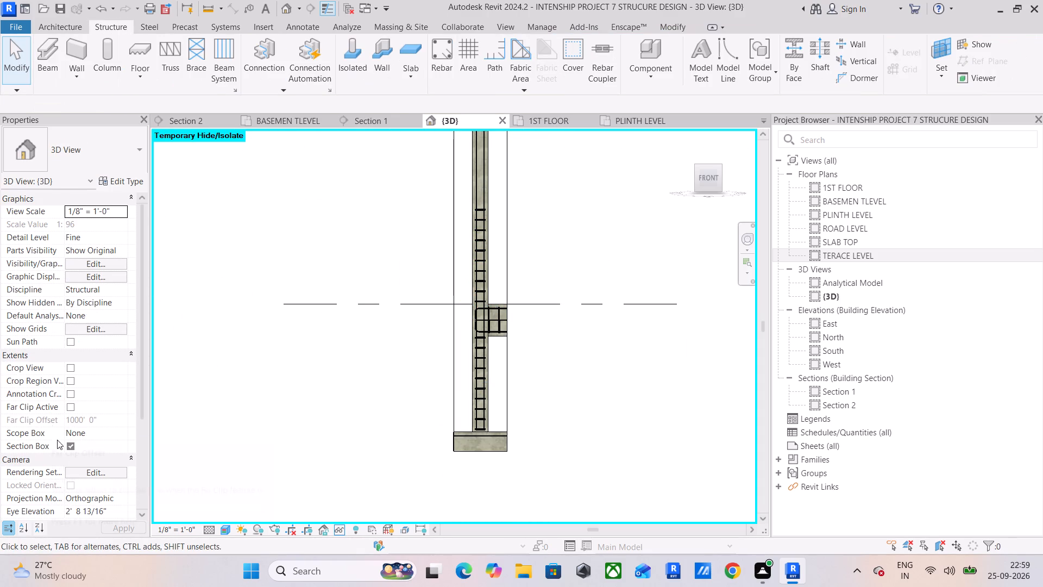
Turn off the section box in the 3D view.
left_click(71, 446)
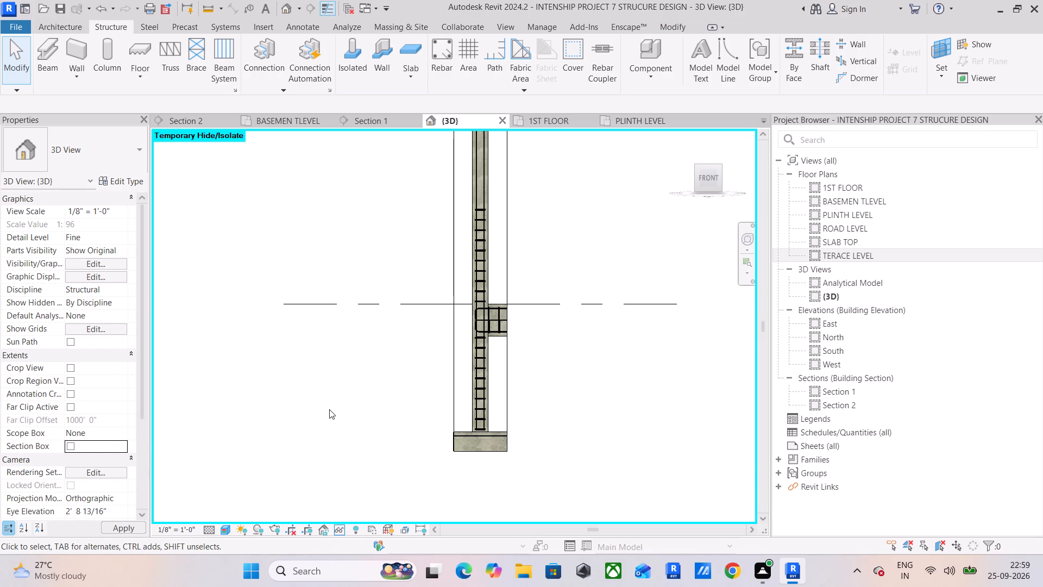
Propagate the rebar of the short 9" X 18" beam at BASEMEN TLEVEL to the adjoining unreinforced beam, aligned by host.
middle_click_drag(445, 294, 450, 339, "shift")
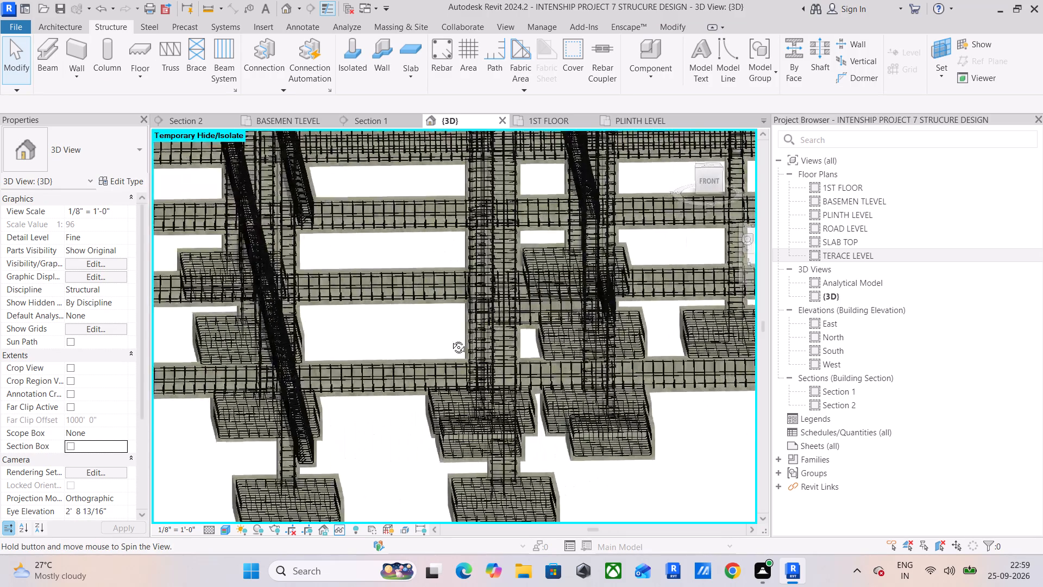
middle_click_drag(450, 339, 442, 341, "shift")
scroll(559, 315, "up", 10)
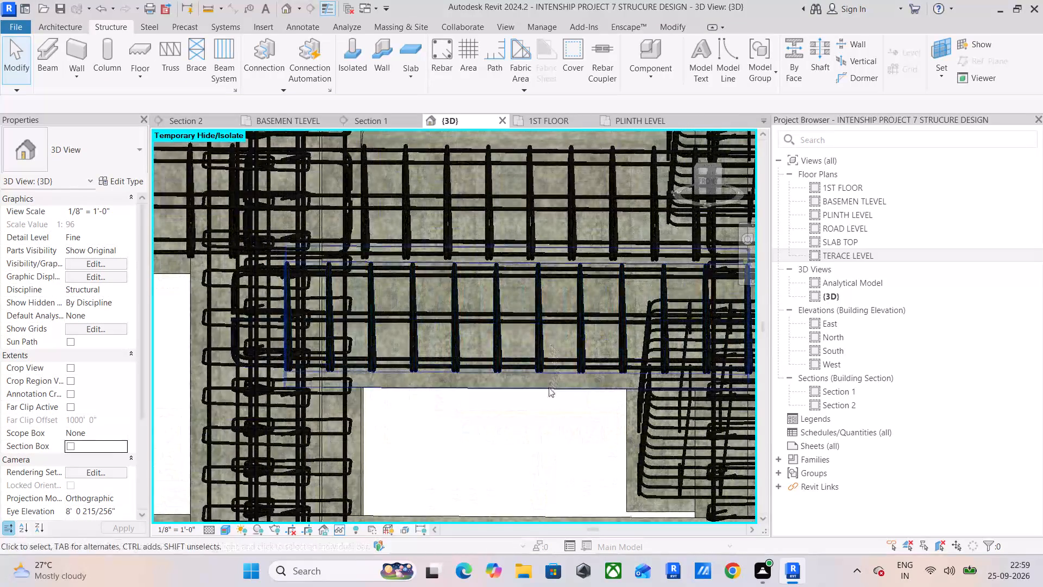
left_click(549, 388)
scroll(428, 374, "up", 1, "shift")
middle_click_drag(434, 374, 532, 385, "shift")
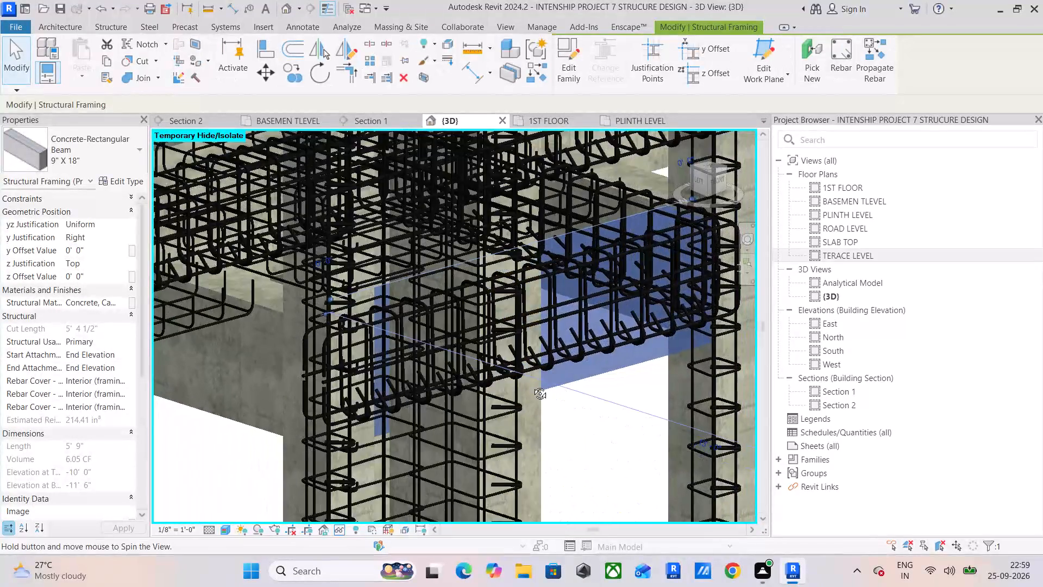
middle_click_drag(532, 385, 546, 369, "shift")
scroll(360, 386, "down", 4)
middle_click_drag(340, 394, 366, 422, "shift")
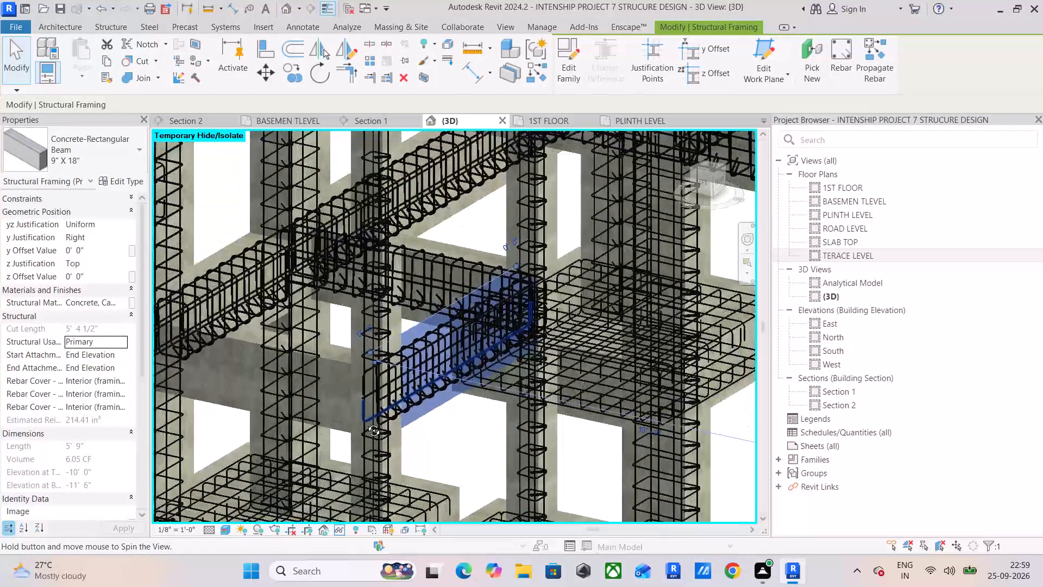
middle_click_drag(366, 422, 370, 422, "shift")
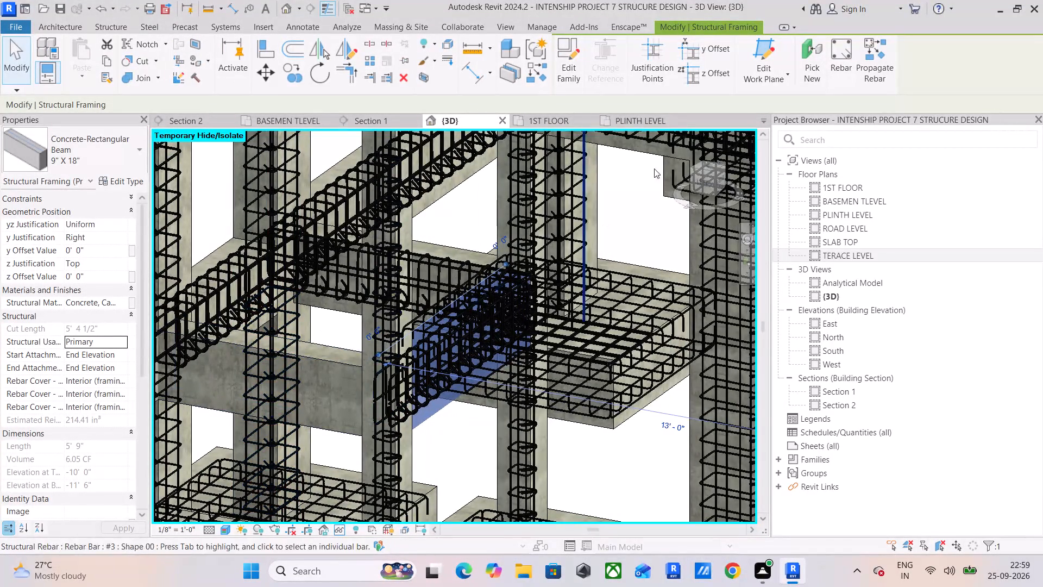
left_click(878, 68)
left_click(338, 365)
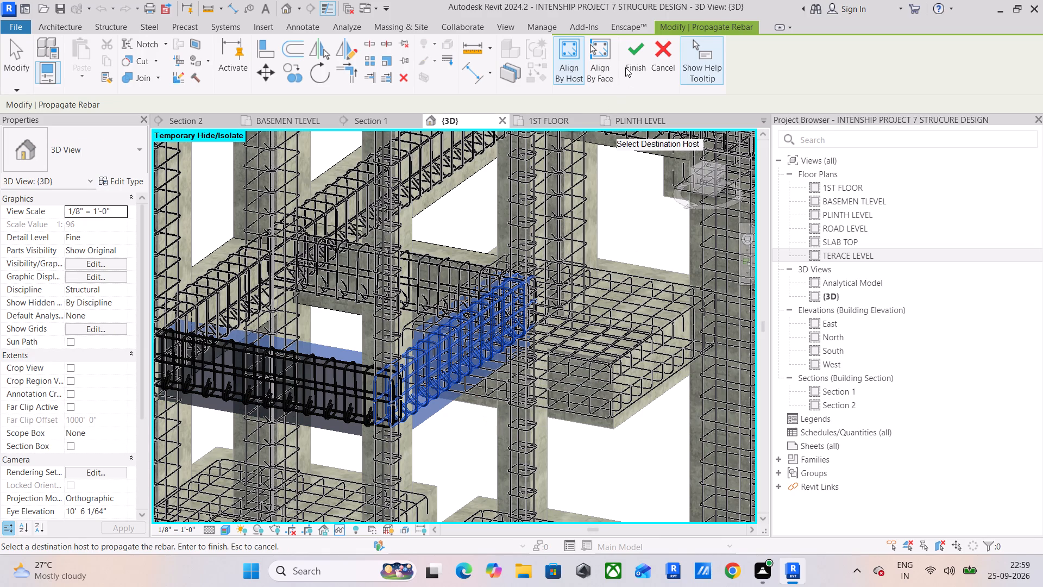
left_click(625, 67)
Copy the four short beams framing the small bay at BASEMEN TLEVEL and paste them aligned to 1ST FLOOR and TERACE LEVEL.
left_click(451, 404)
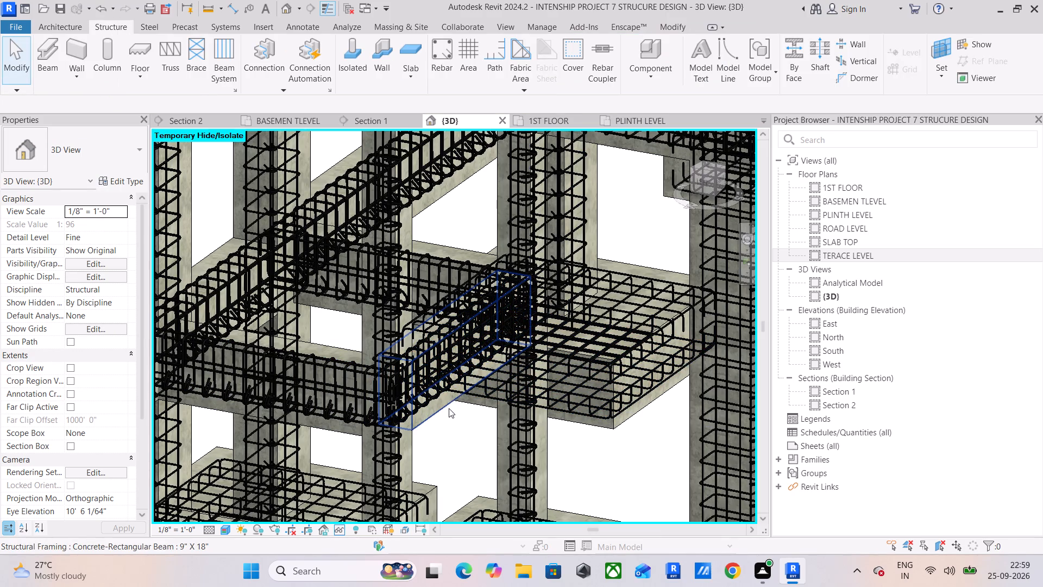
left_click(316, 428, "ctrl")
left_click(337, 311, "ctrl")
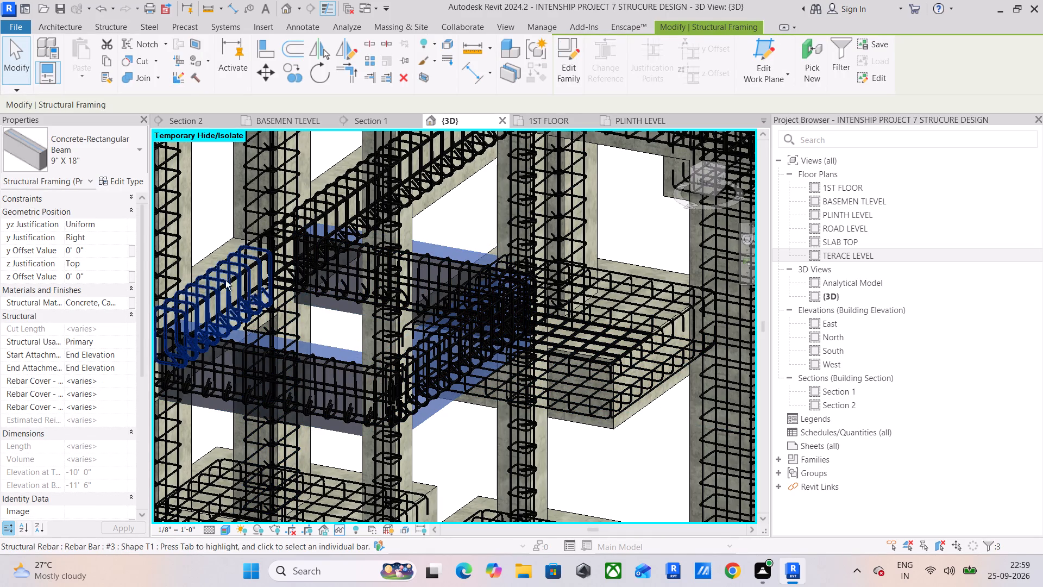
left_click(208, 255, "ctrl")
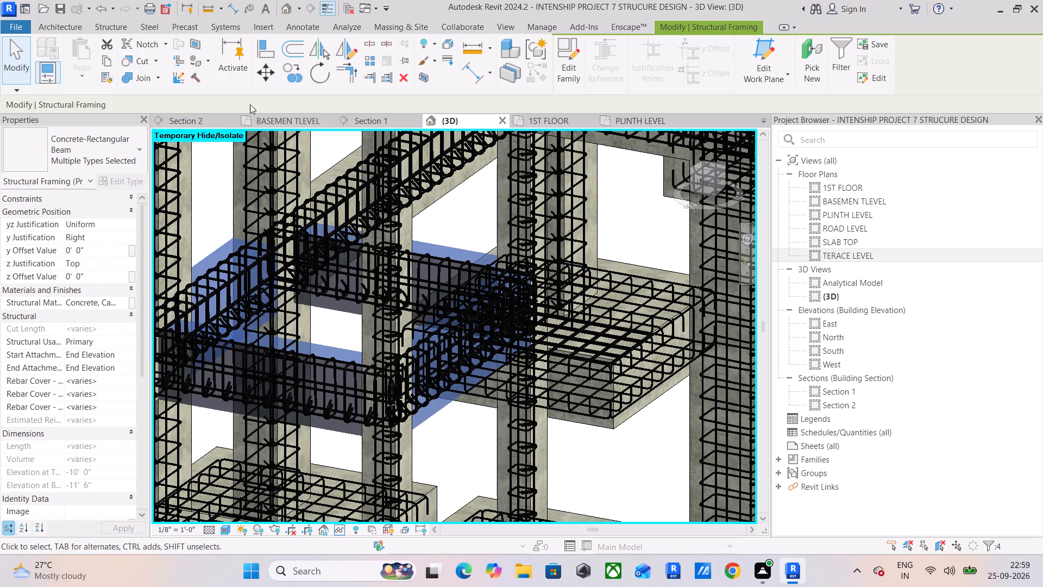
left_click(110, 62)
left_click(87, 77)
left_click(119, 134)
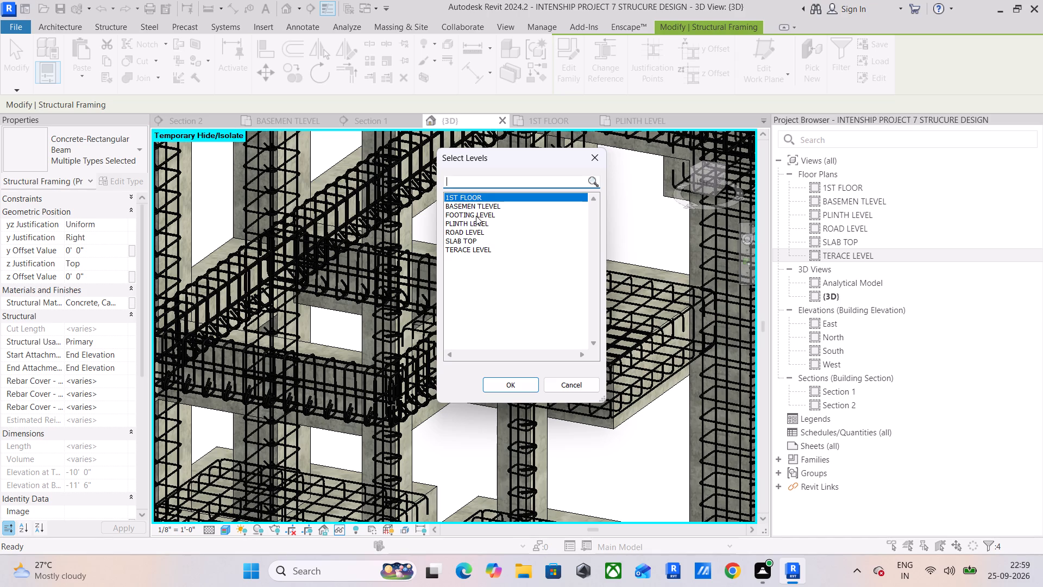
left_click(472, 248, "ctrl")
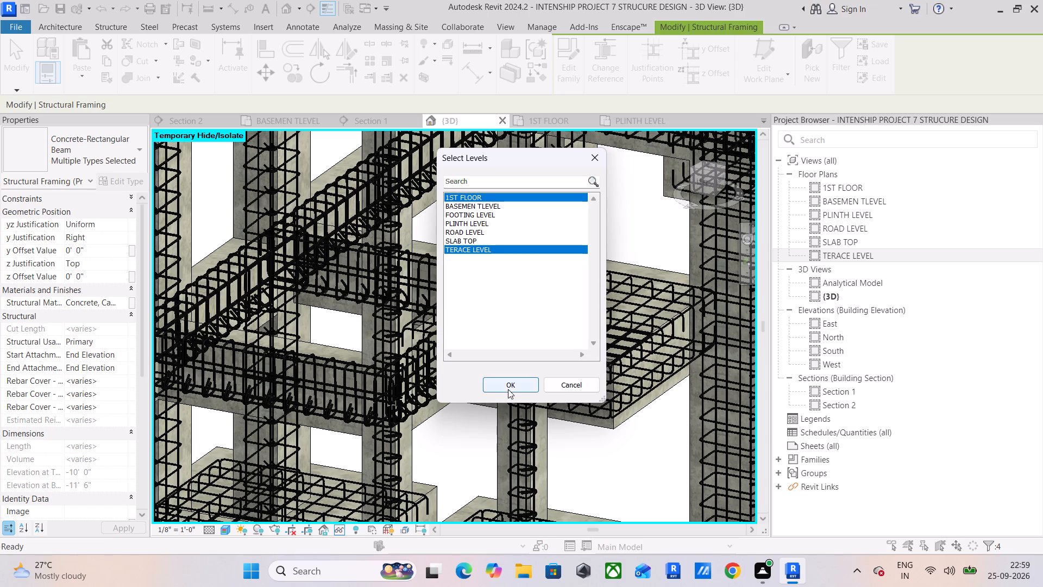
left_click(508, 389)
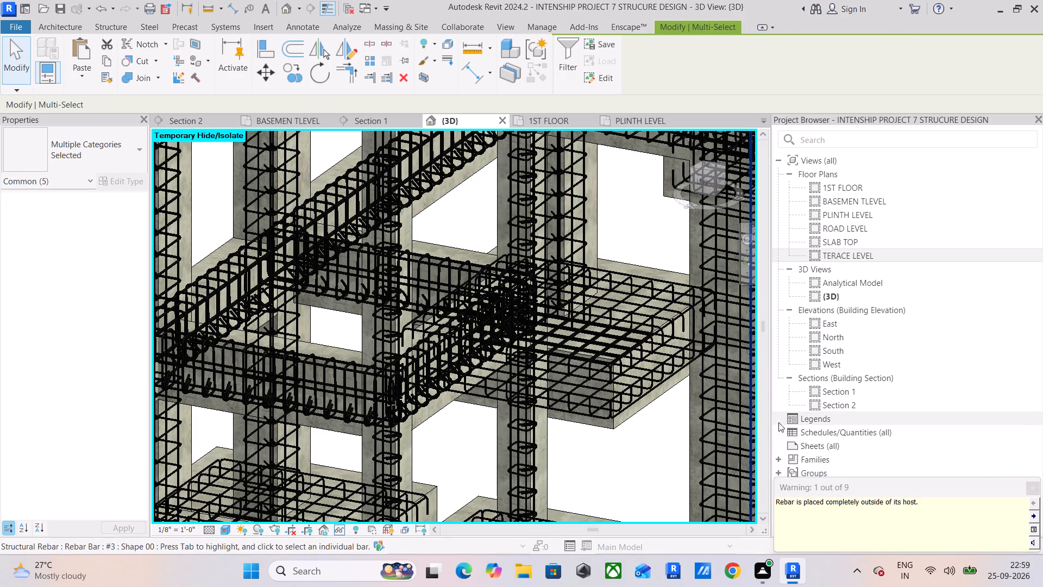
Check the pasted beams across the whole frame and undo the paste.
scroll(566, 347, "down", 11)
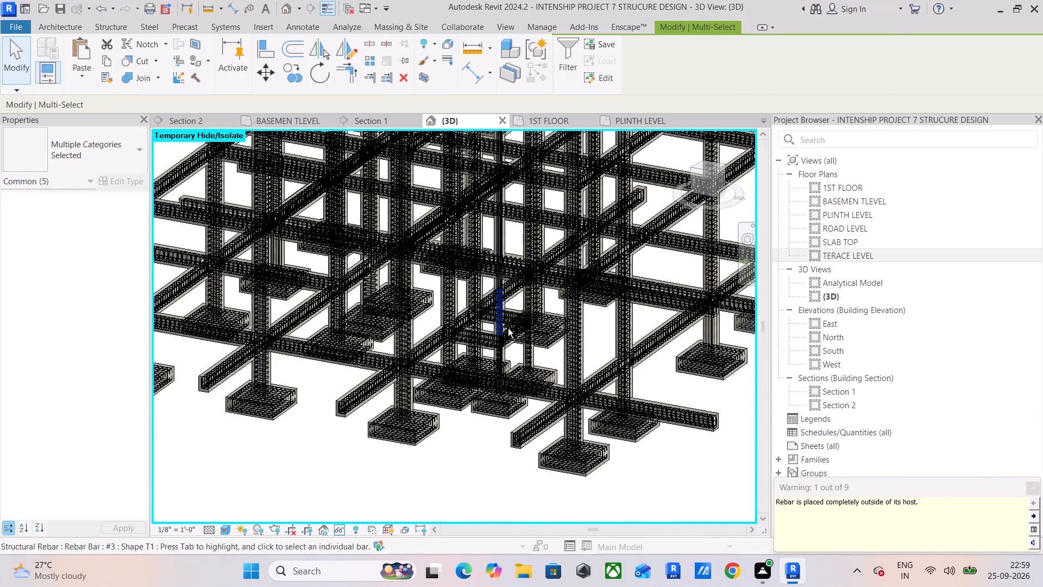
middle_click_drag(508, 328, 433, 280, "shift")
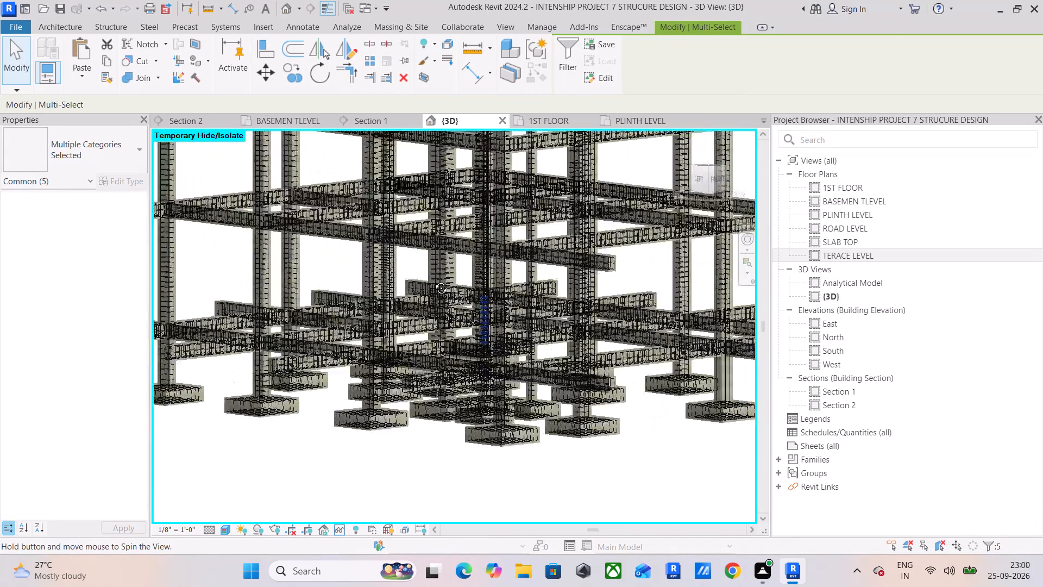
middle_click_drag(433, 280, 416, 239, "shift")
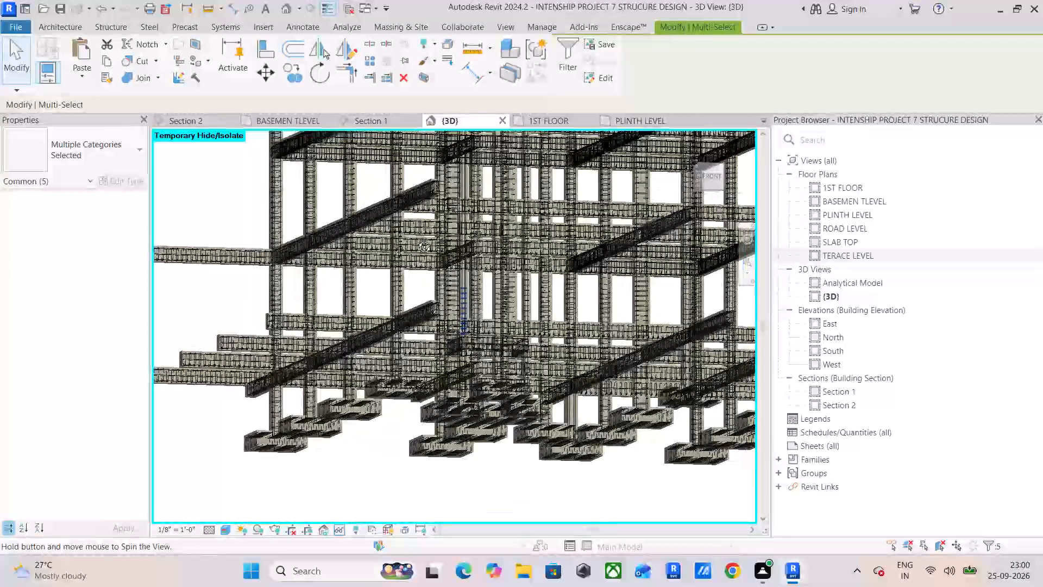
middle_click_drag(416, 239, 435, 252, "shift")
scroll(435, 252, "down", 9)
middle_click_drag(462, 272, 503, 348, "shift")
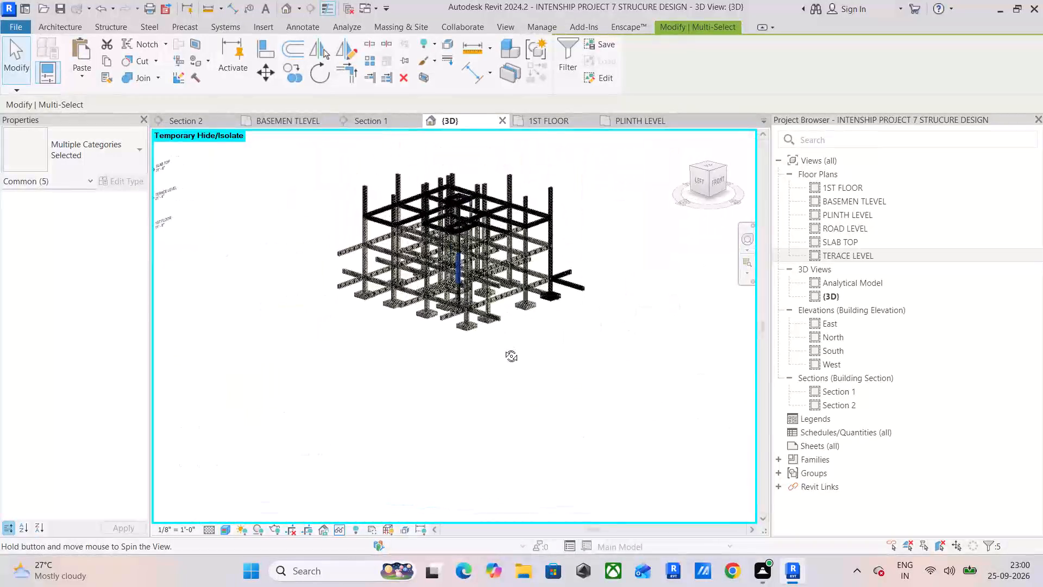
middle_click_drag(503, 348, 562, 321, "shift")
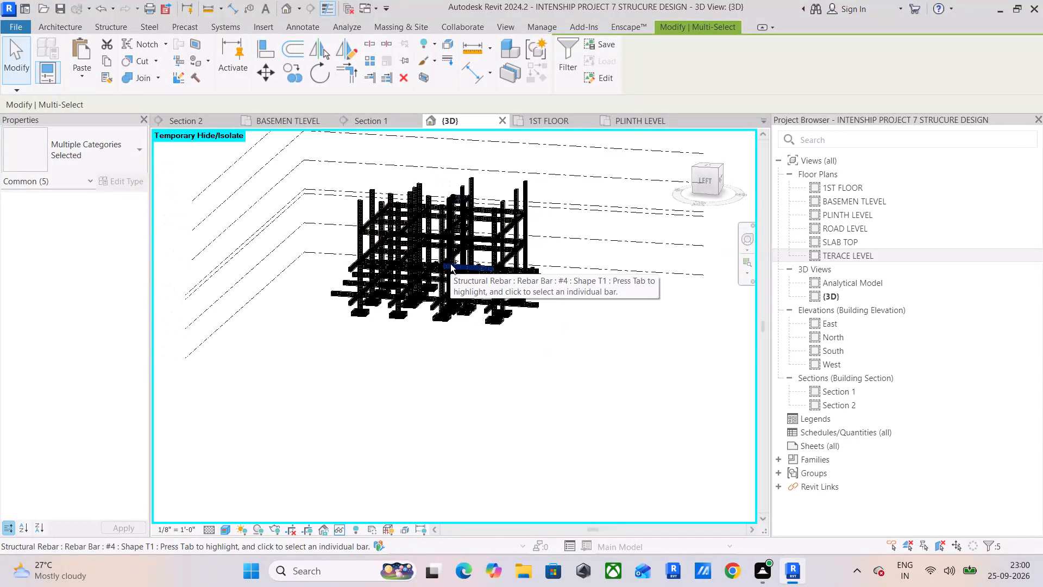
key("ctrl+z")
Copy the four short beams framing the small bay at BASEMEN TLEVEL again and paste them aligned to 1ST FLOOR only.
scroll(450, 264, "down", 12)
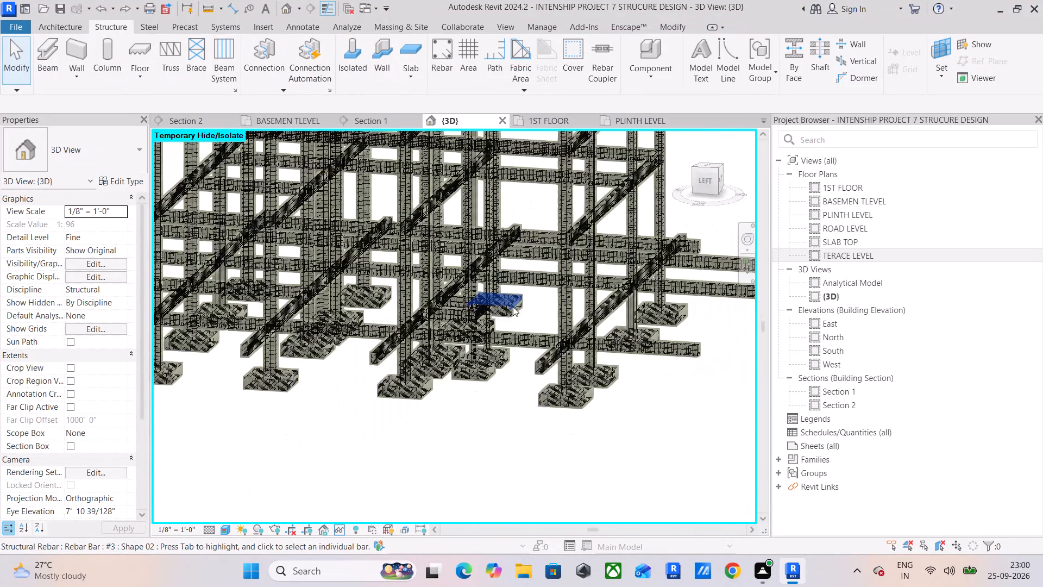
middle_click_drag(514, 332, 470, 429)
scroll(459, 404, "up", 10)
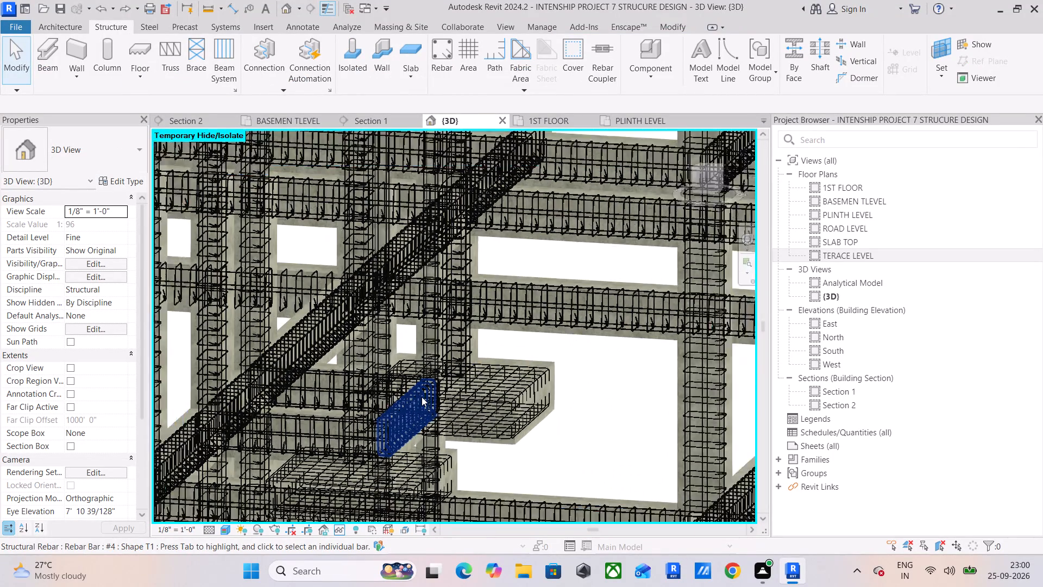
scroll(356, 414, "up", 1)
middle_click_drag(356, 414, 448, 355)
scroll(340, 397, "up", 5)
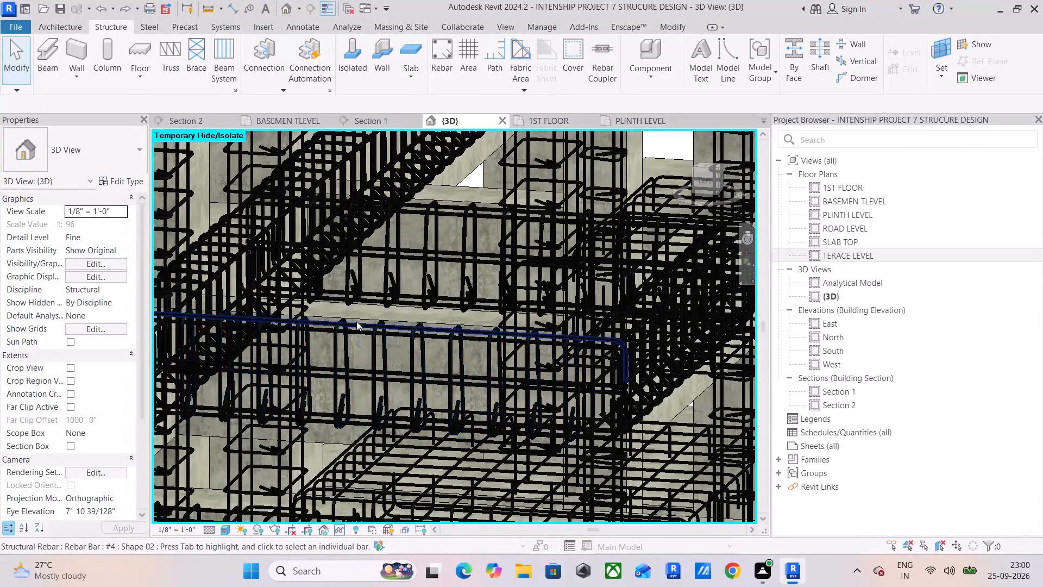
left_click(368, 317)
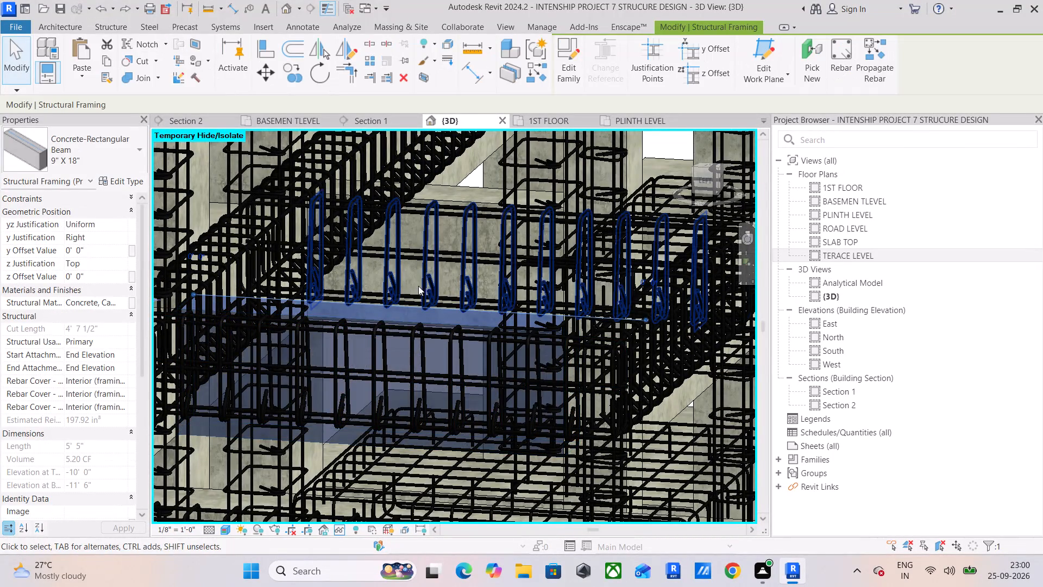
left_click(471, 189, "ctrl")
middle_click_drag(592, 267, 315, 265)
middle_click_drag(393, 314, 486, 338, "shift")
left_click(384, 209, "ctrl")
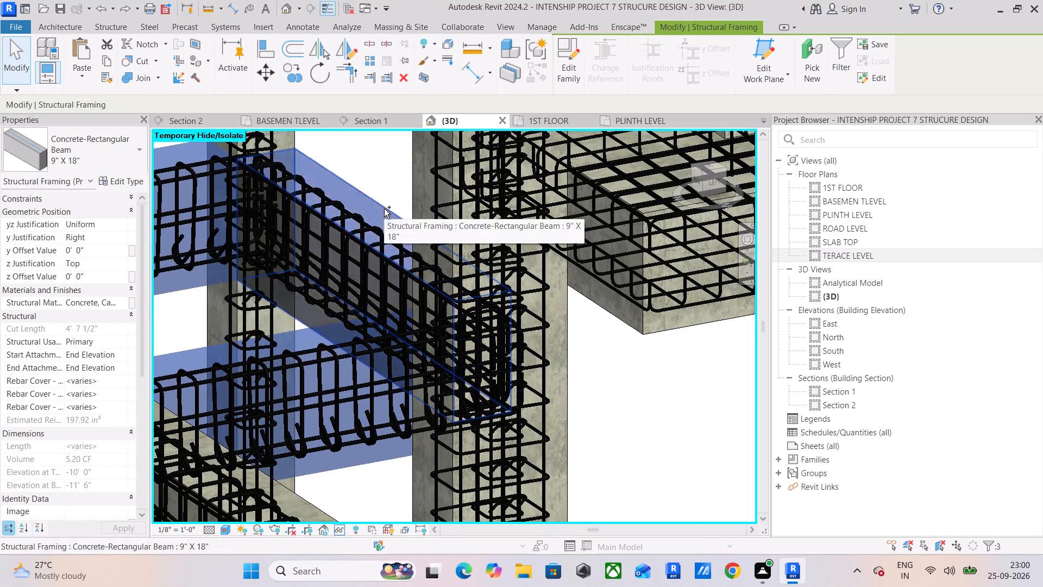
scroll(380, 221, "down", 4)
middle_click_drag(373, 239, 529, 207)
scroll(263, 258, "up", 5)
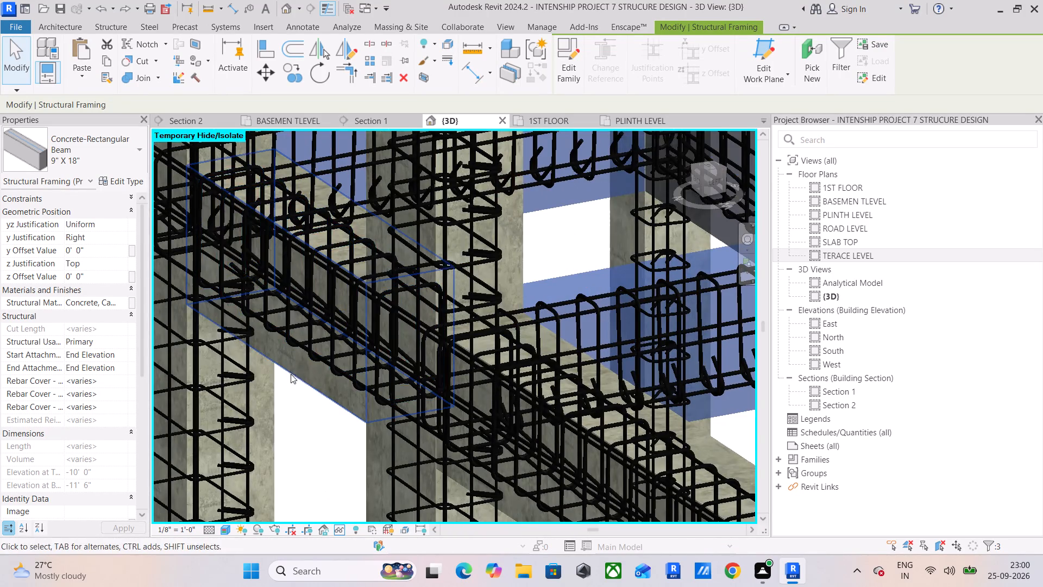
left_click(292, 377, "ctrl")
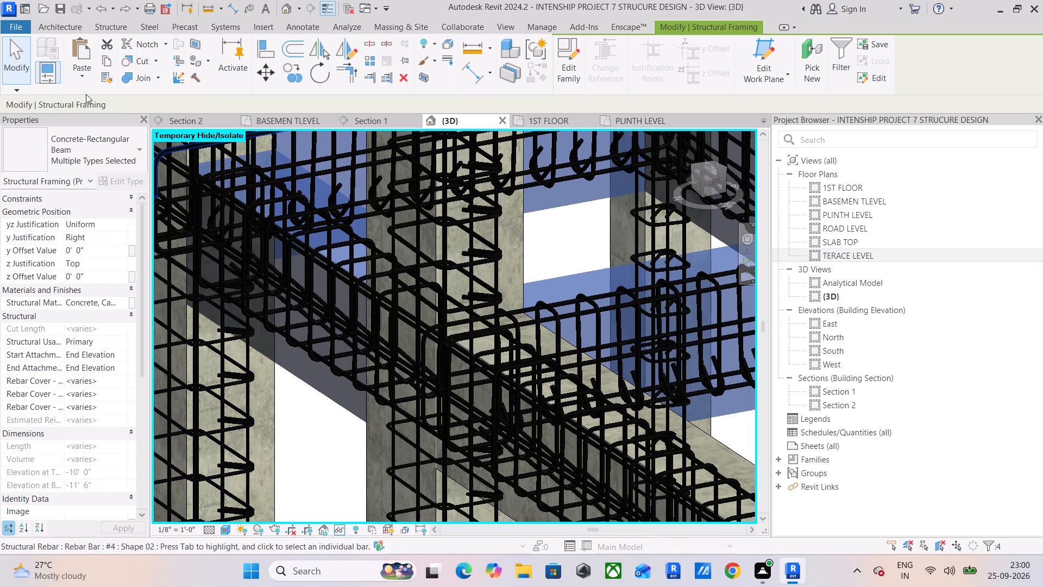
left_click(104, 63)
left_click(91, 80)
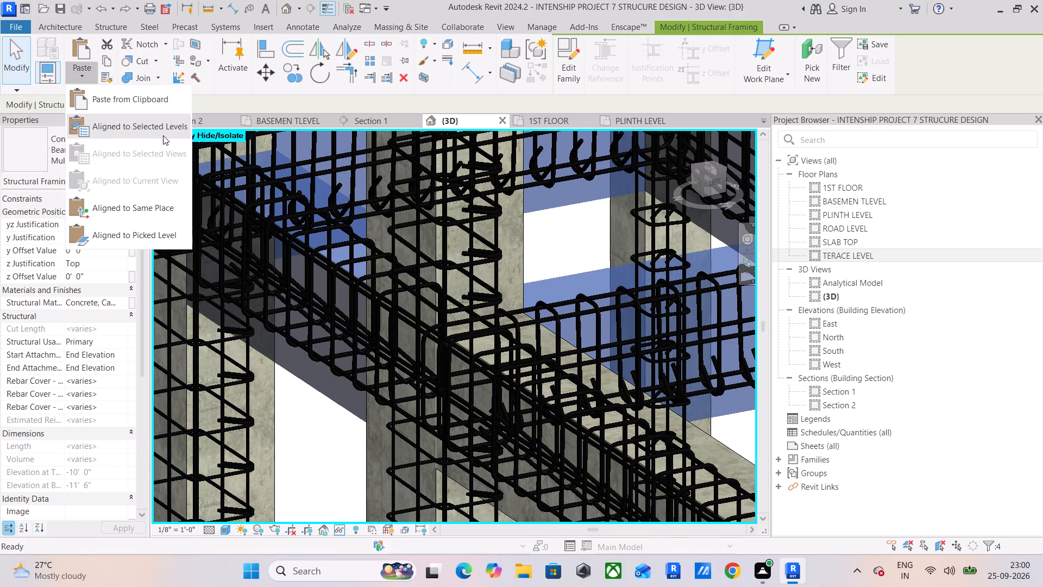
left_click(160, 126)
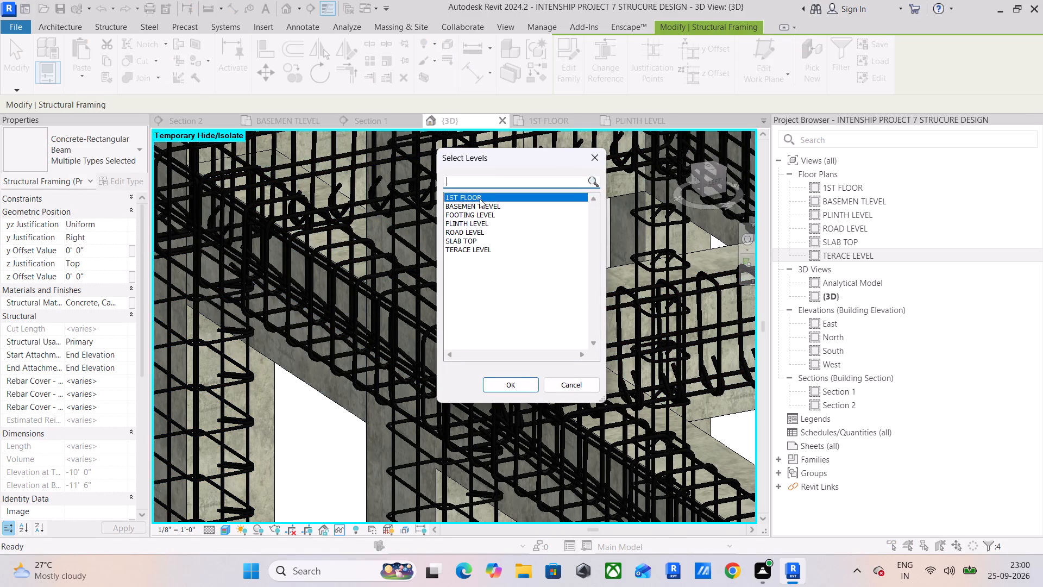
left_click(507, 388)
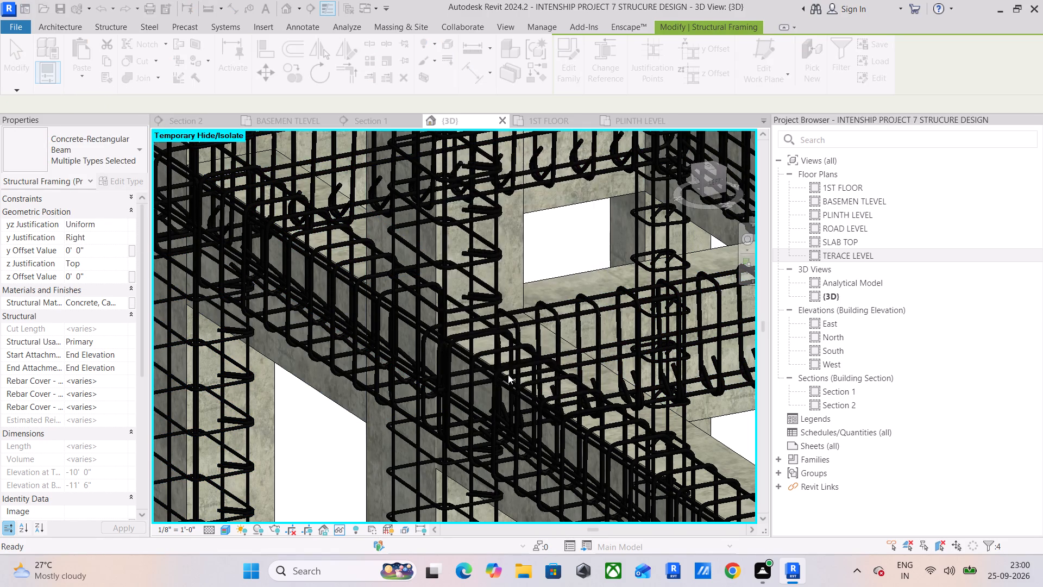
scroll(505, 353, "down", 11)
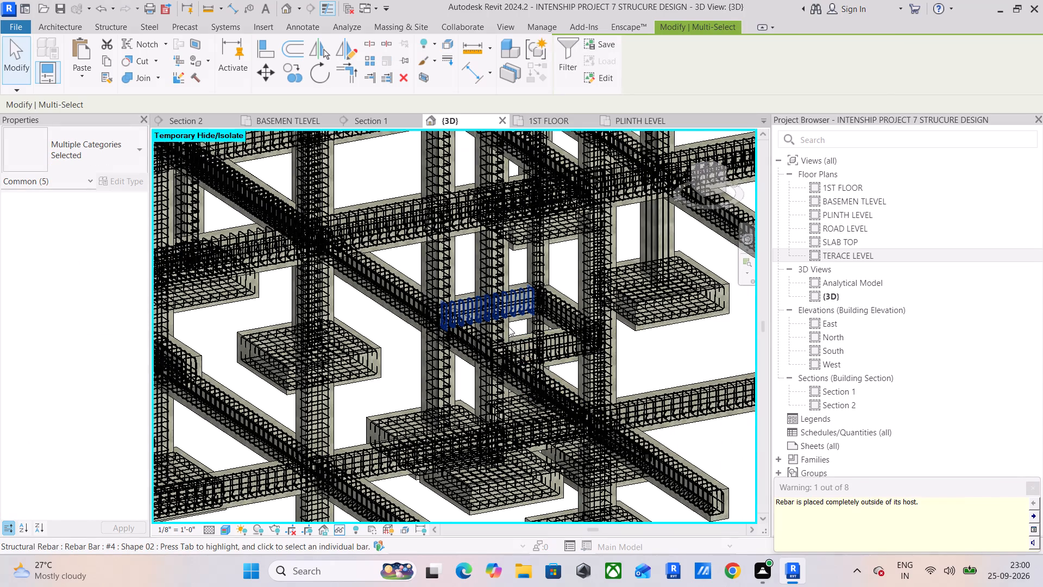
middle_click_drag(496, 353, 507, 298, "shift")
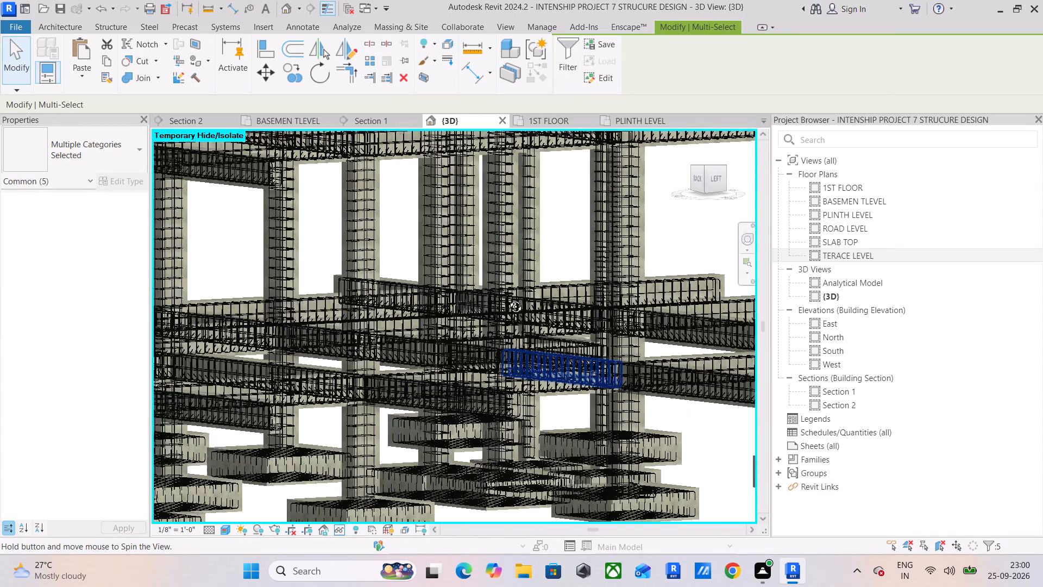
Paste the copied short beams and their rebar aligned to PLINTH LEVEL as well.
middle_click_drag(507, 298, 362, 319, "shift")
scroll(362, 322, "down", 5)
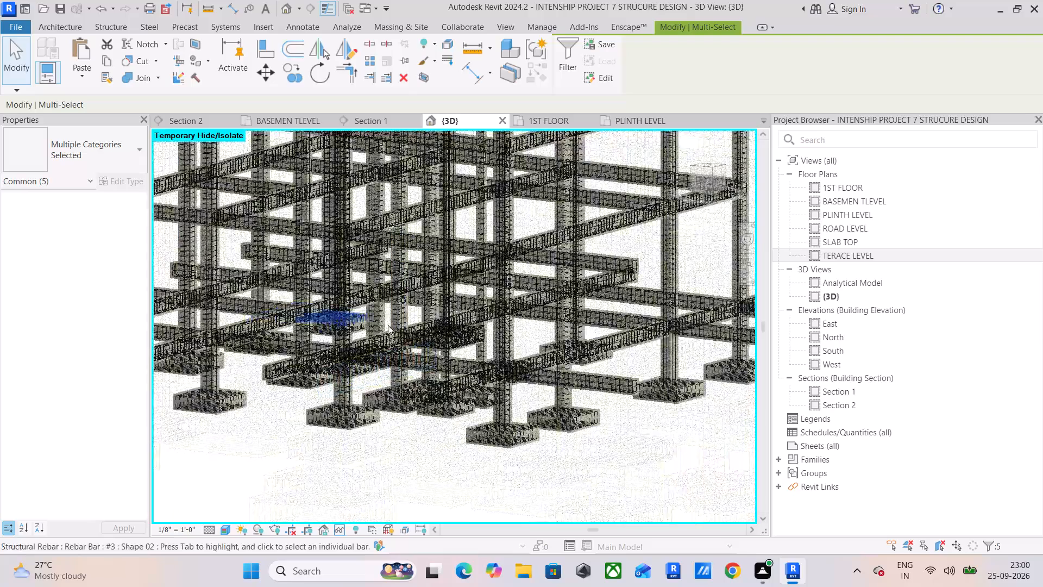
middle_click_drag(392, 325, 459, 337, "shift")
scroll(457, 316, "down", 5)
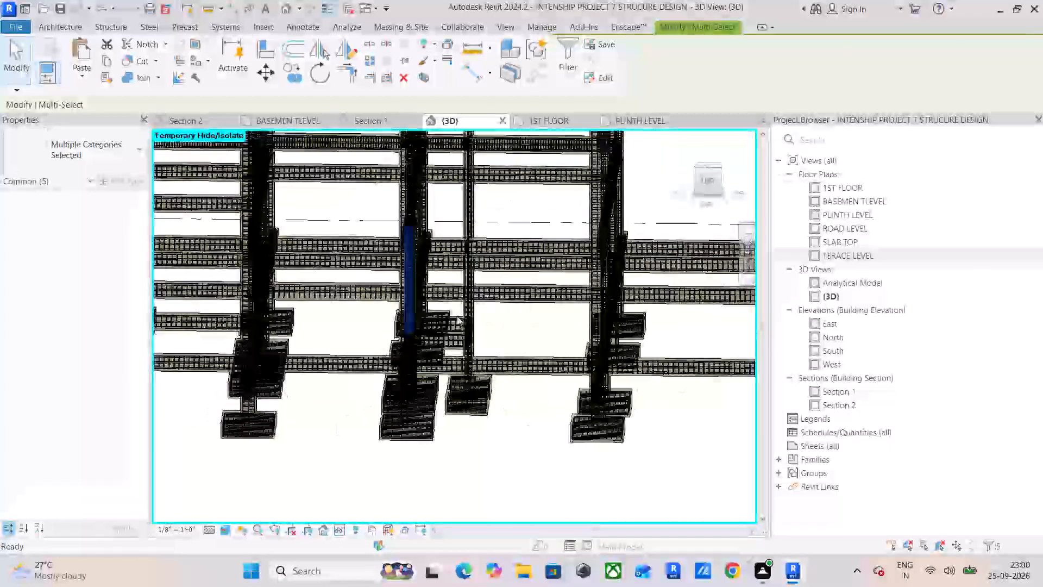
middle_click_drag(457, 311, 463, 265, "shift")
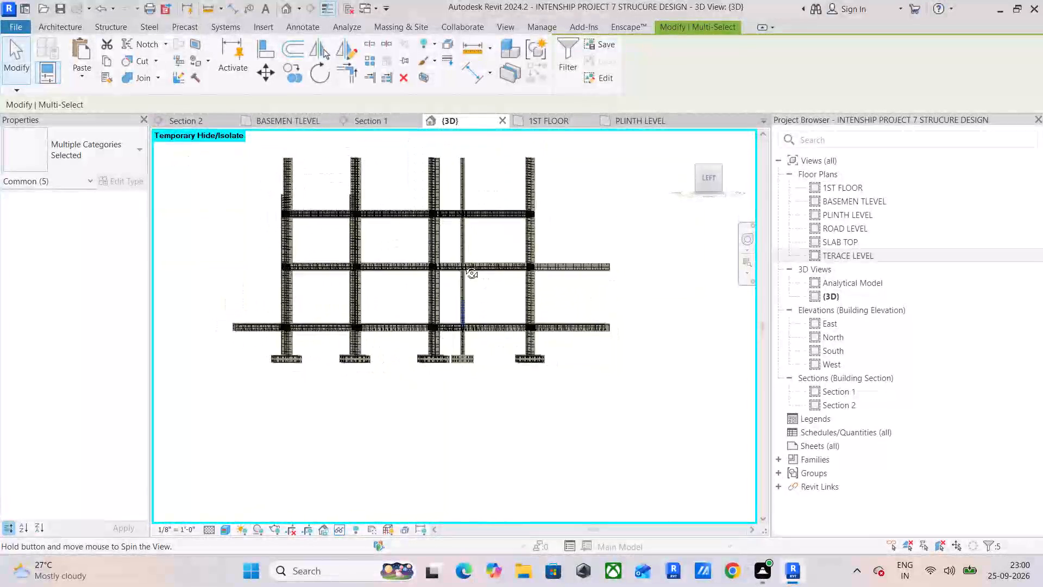
middle_click_drag(463, 265, 461, 266, "shift")
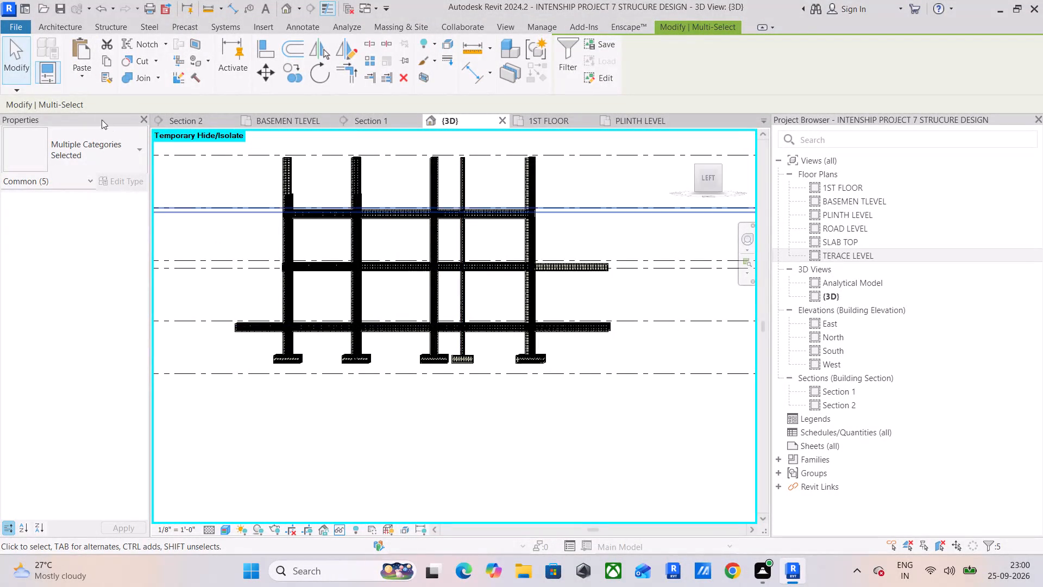
left_click(87, 82)
left_click(128, 124)
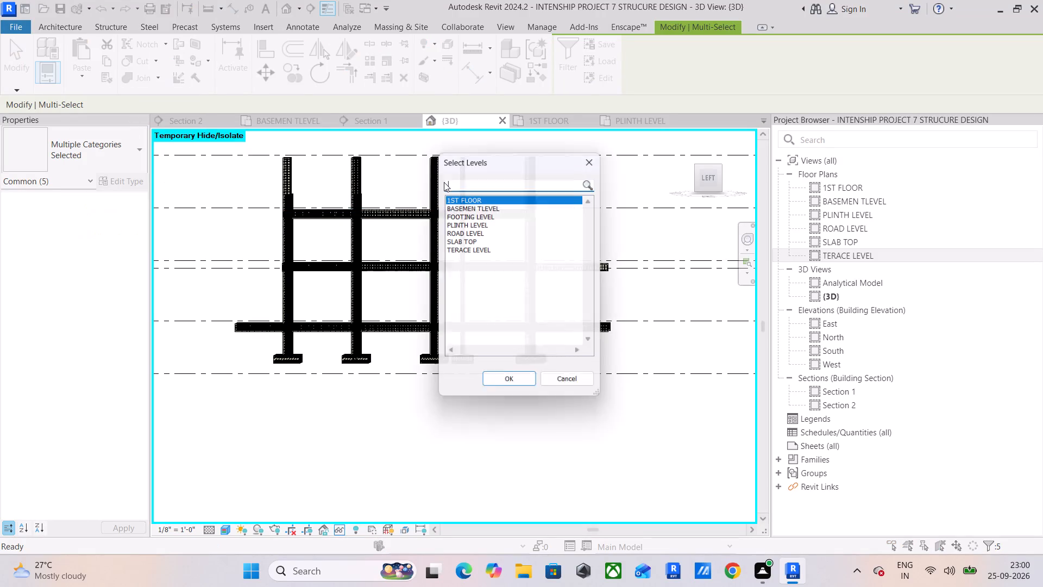
left_click(474, 223)
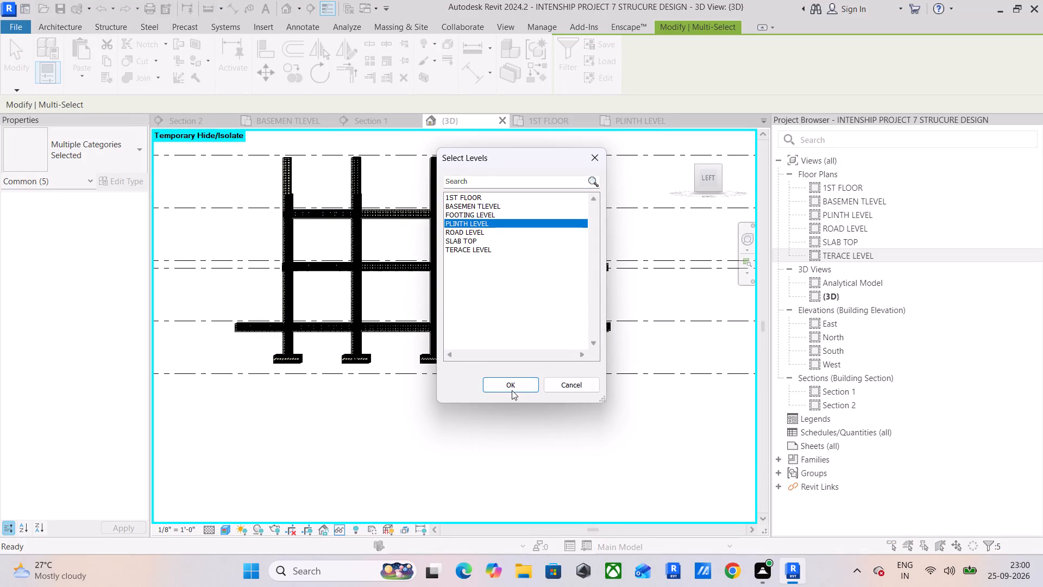
left_click(512, 385)
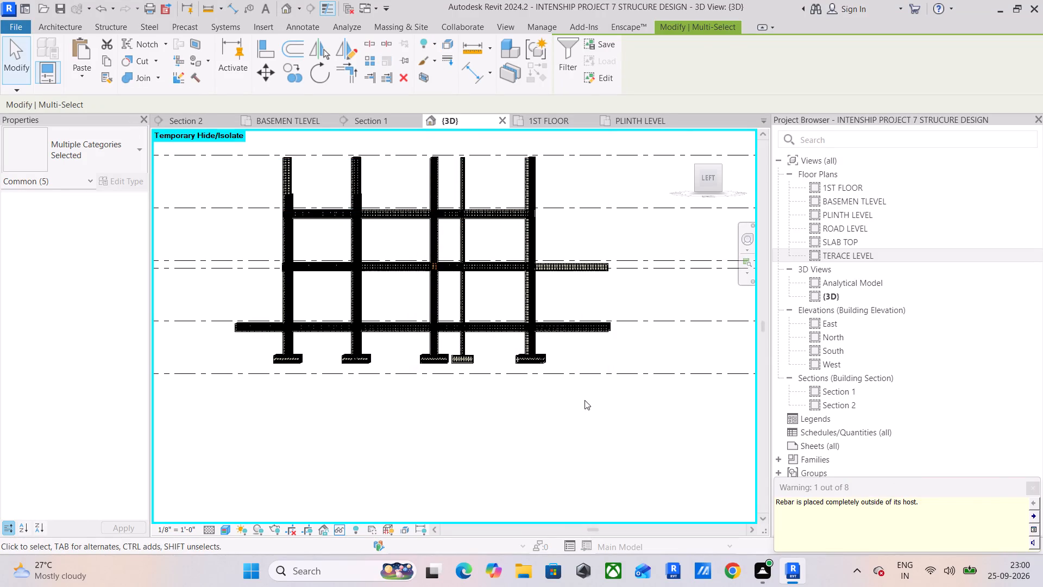
left_click(1032, 483)
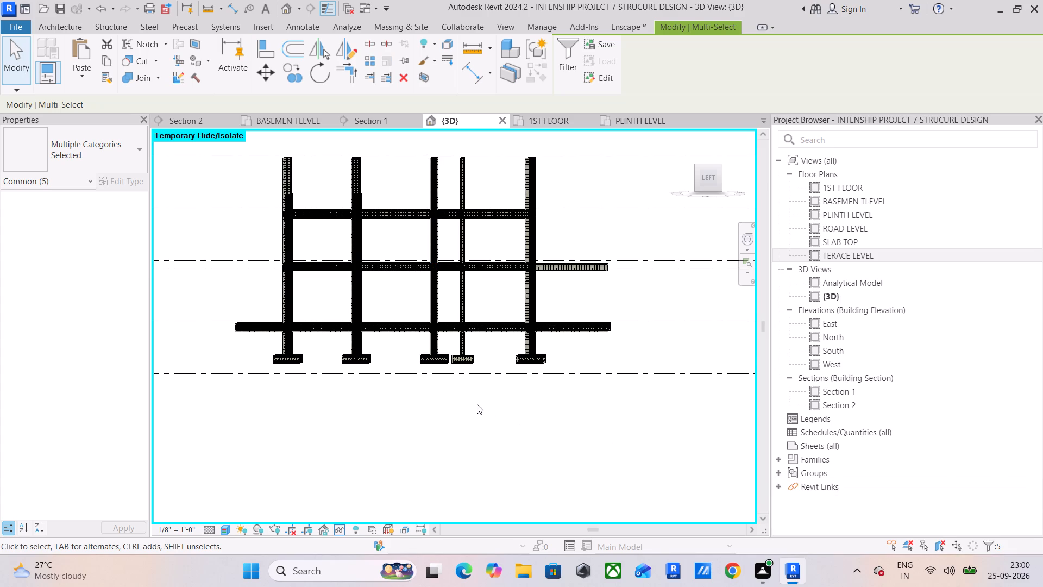
Select the whole frame, review its related warnings and show the rebar element listed under Warning 1.
middle_click_drag(389, 356, 326, 382, "shift")
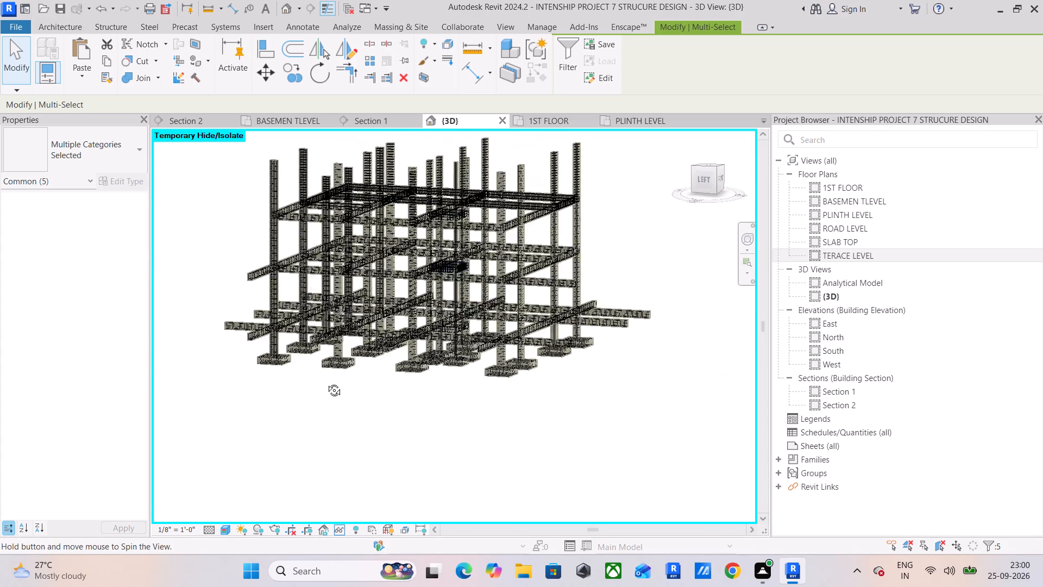
middle_click_drag(326, 382, 321, 401, "shift")
scroll(266, 376, "down", 2)
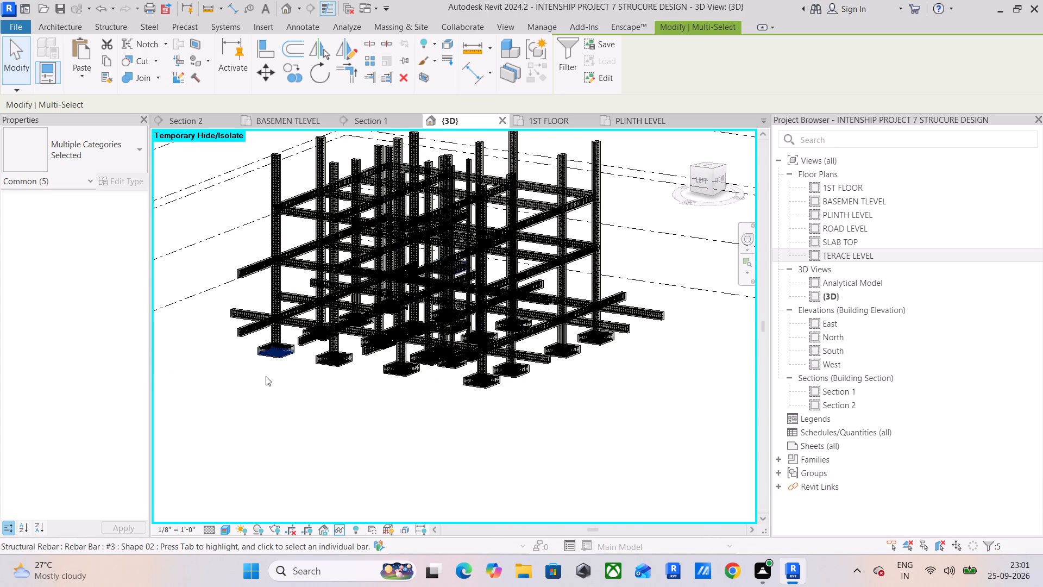
scroll(266, 376, "down", 2)
left_click(209, 227)
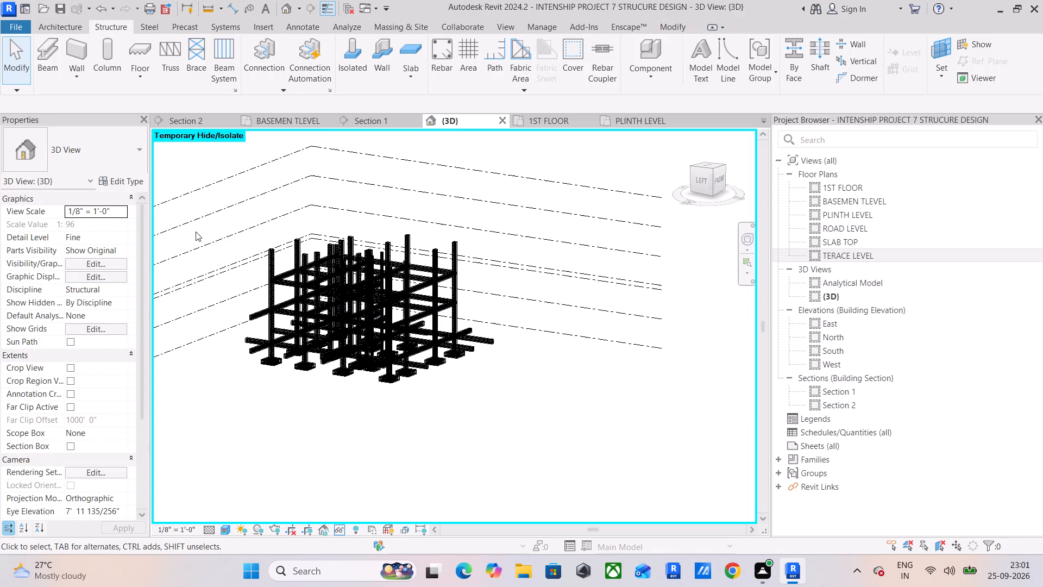
left_click_drag(185, 235, 606, 430)
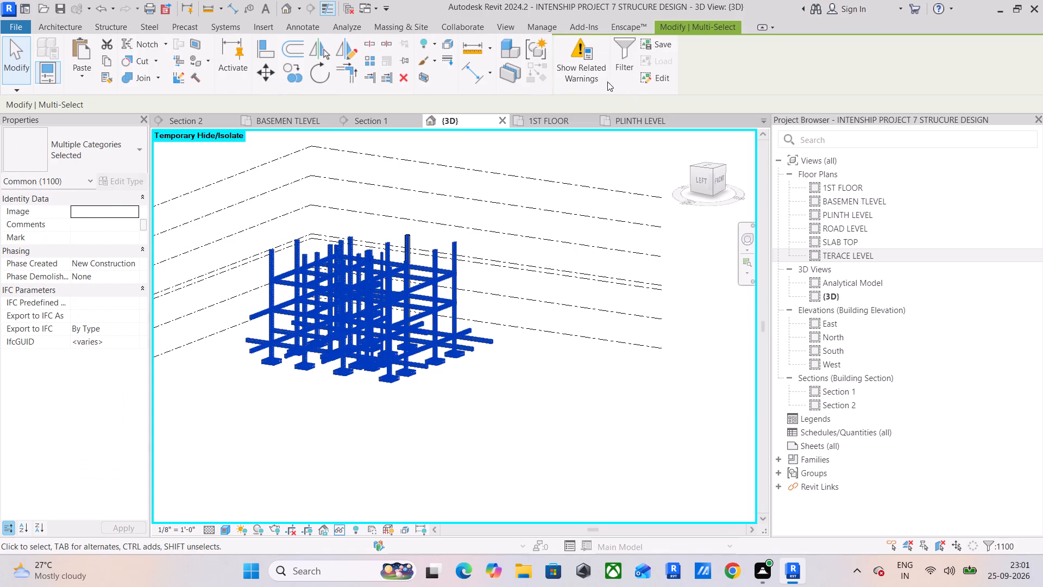
left_click(592, 82)
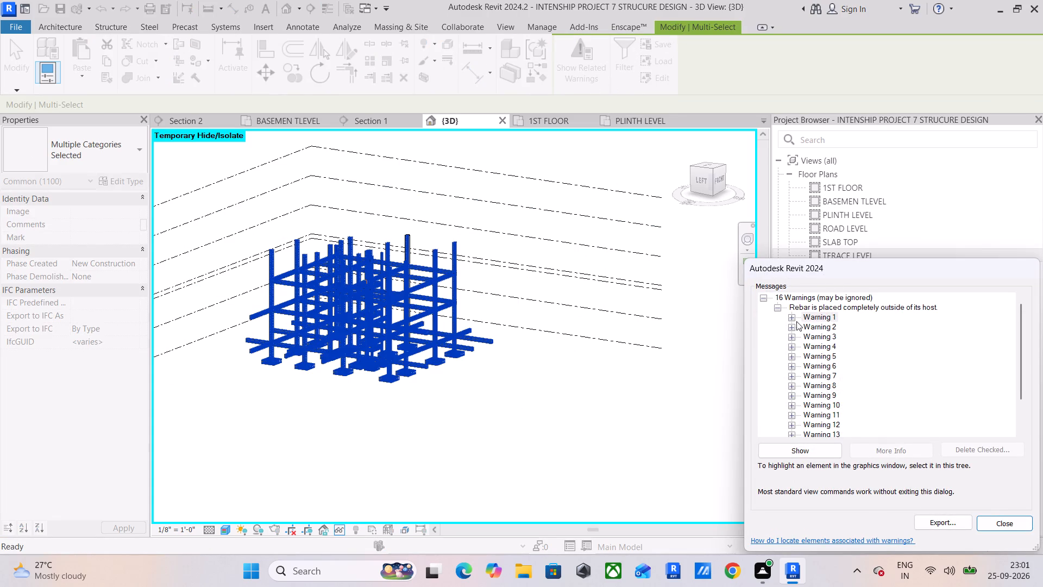
left_click(789, 317)
left_click(816, 328)
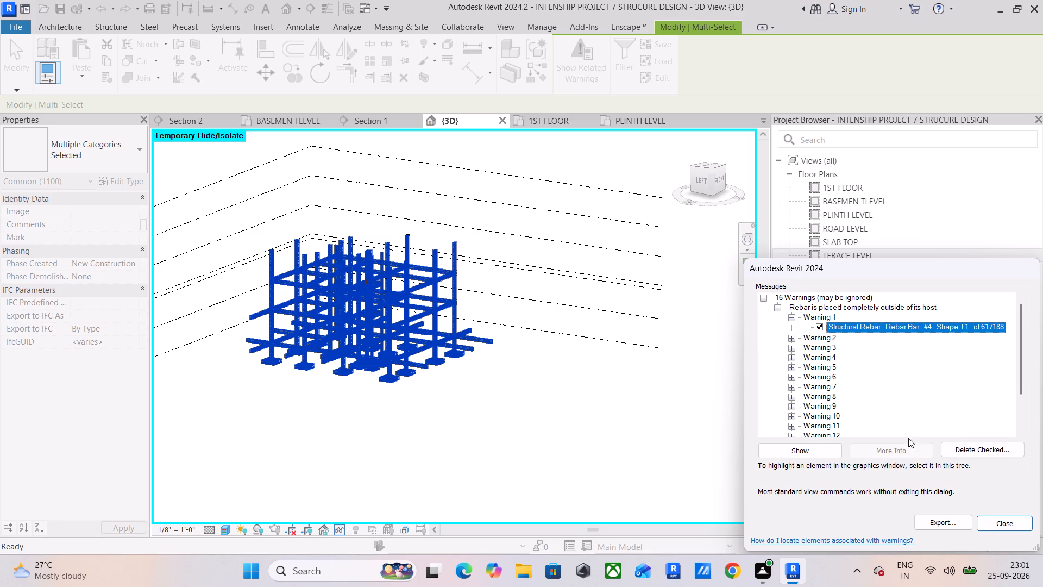
left_click(800, 450)
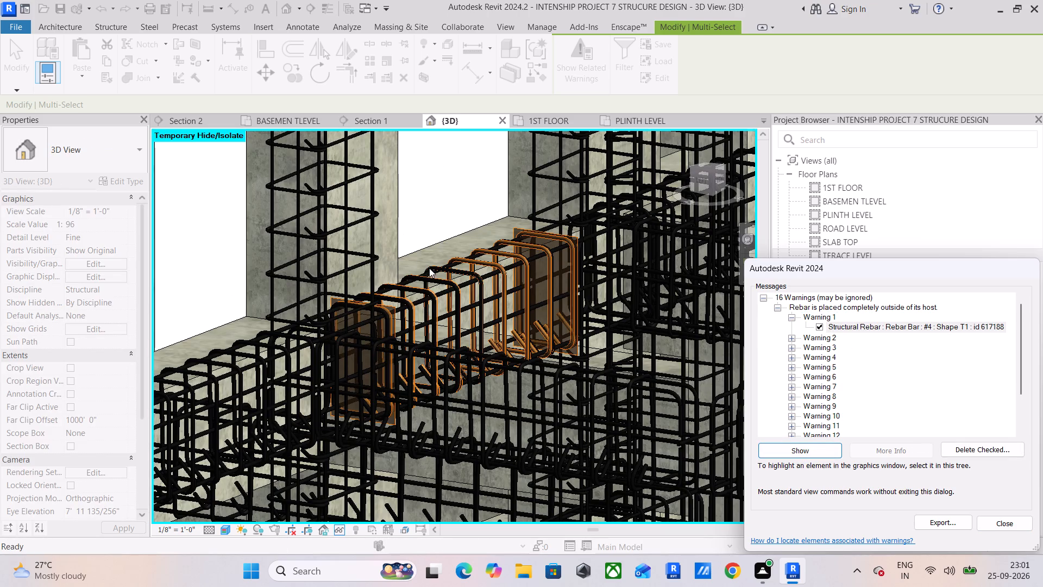
Examine the flagged stirrup set in 3D and look through the BASEMEN TLEVEL, 1ST FLOOR, PLINTH LEVEL and TERACE LEVEL plans.
scroll(402, 291, "down", 14)
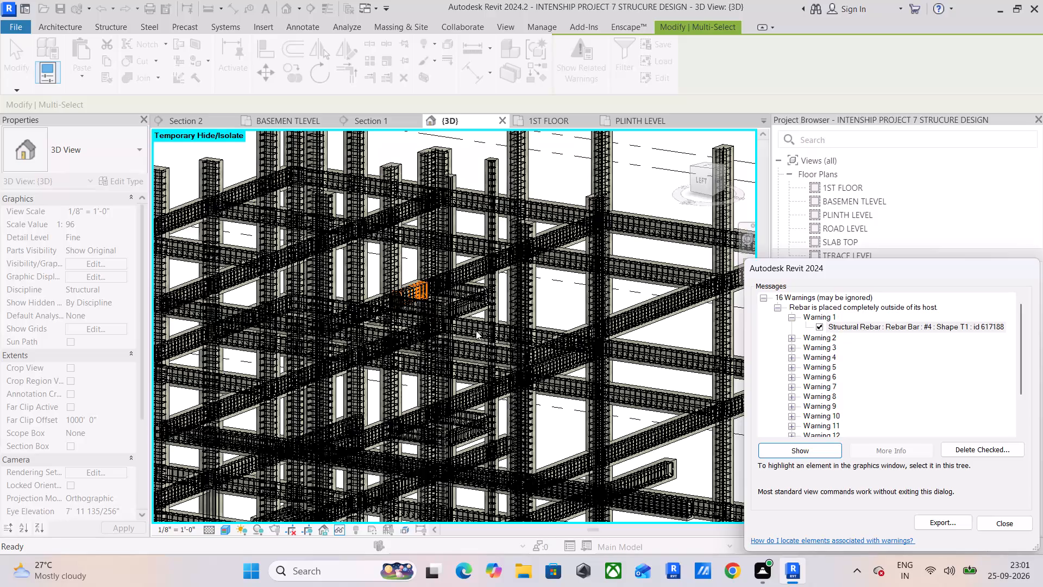
scroll(419, 226, "up", 5)
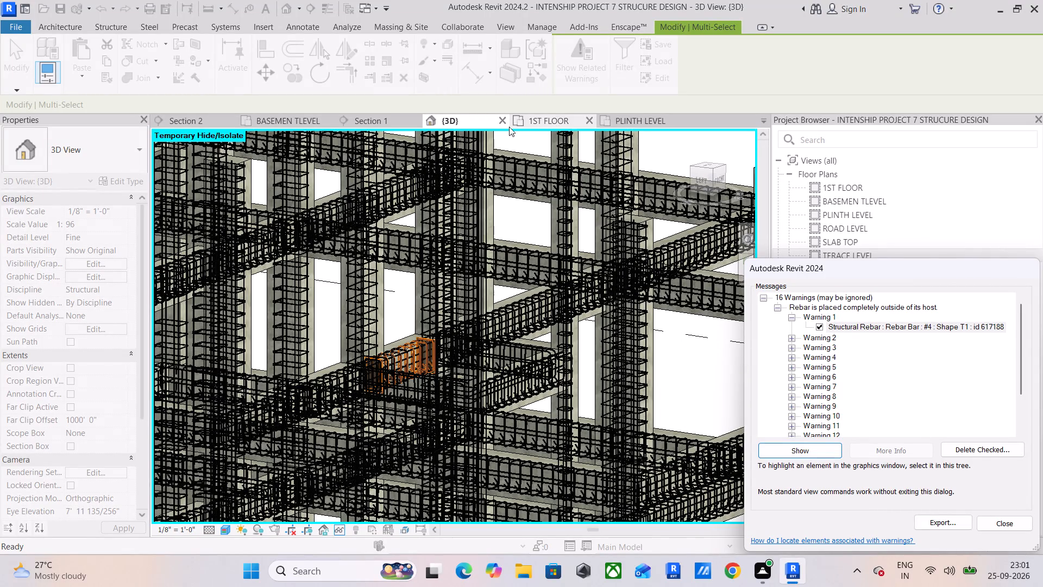
left_click(548, 124)
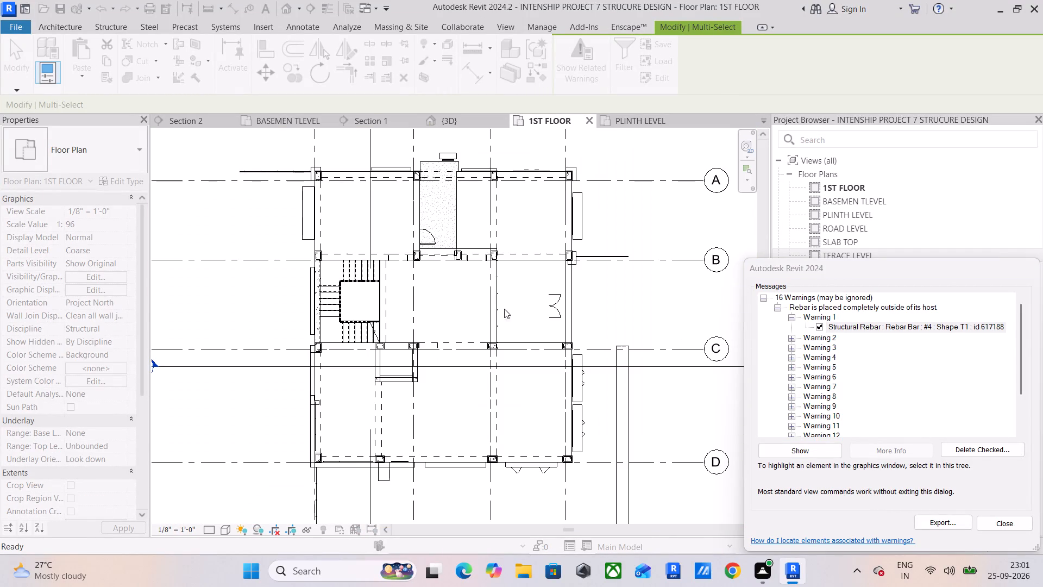
left_click(290, 125)
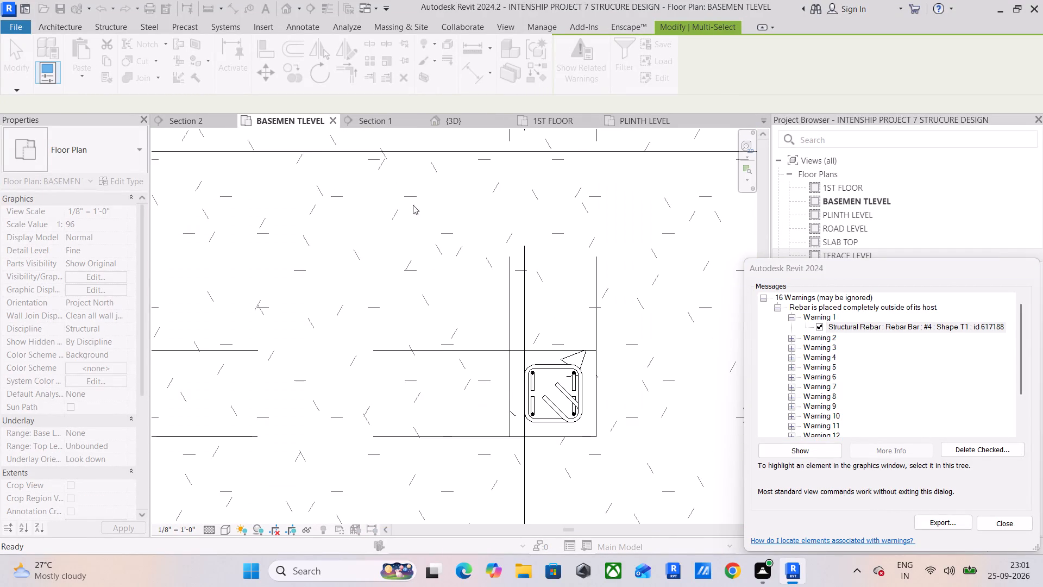
scroll(450, 222, "down", 19)
middle_click_drag(456, 231, 379, 366)
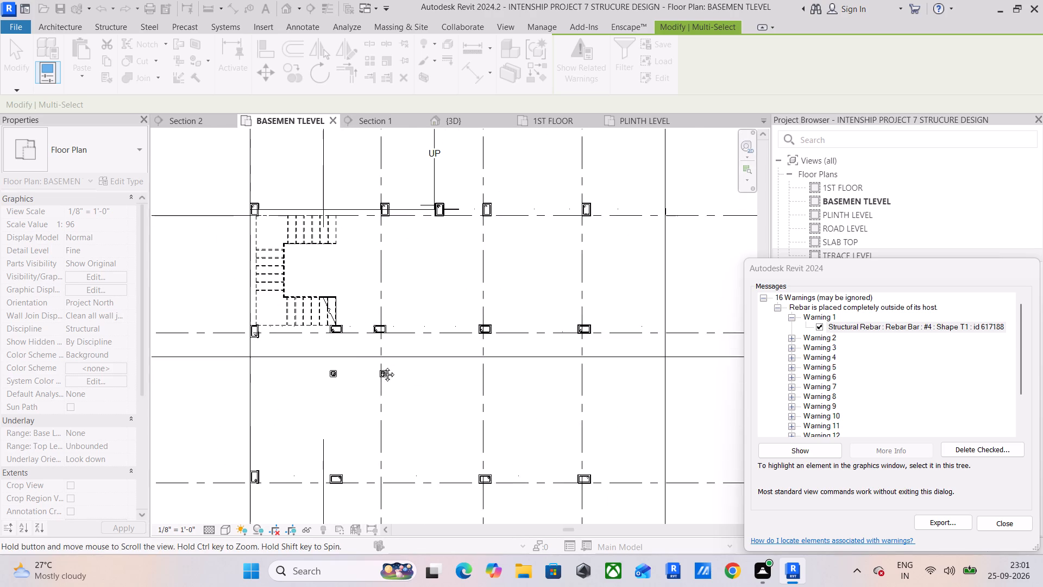
left_click(554, 123)
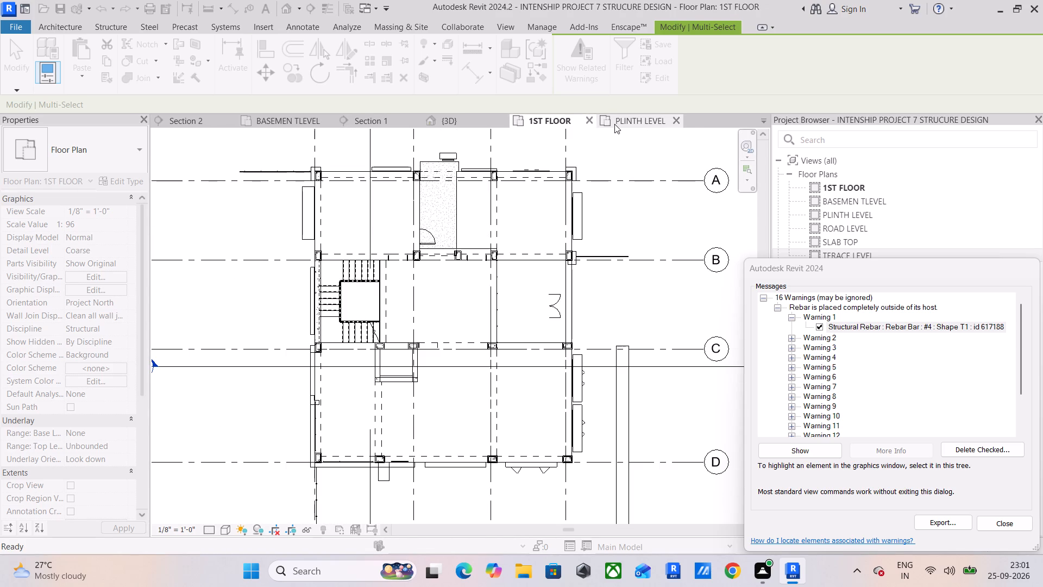
left_click(614, 124)
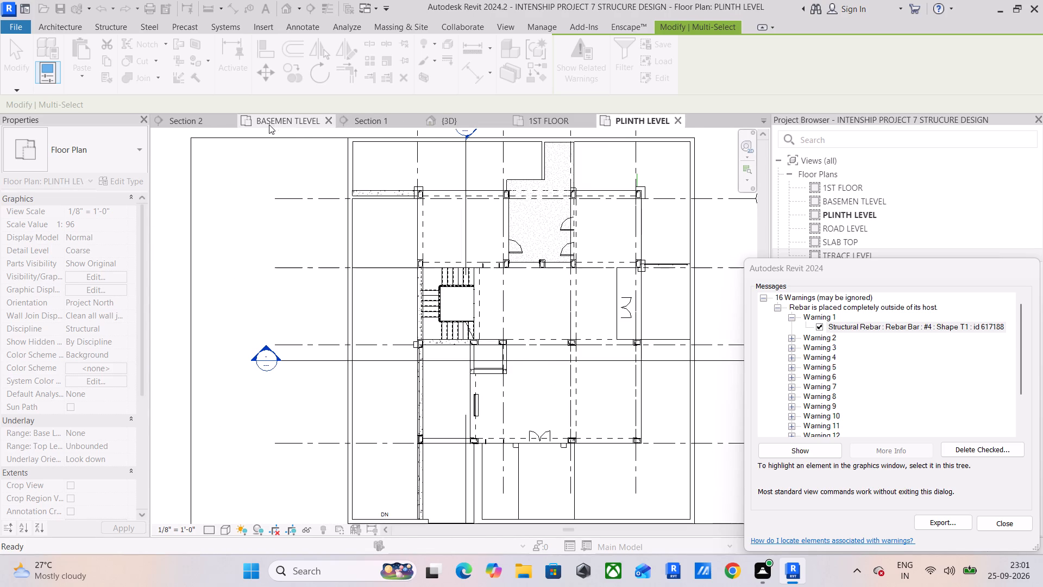
double_click(865, 251)
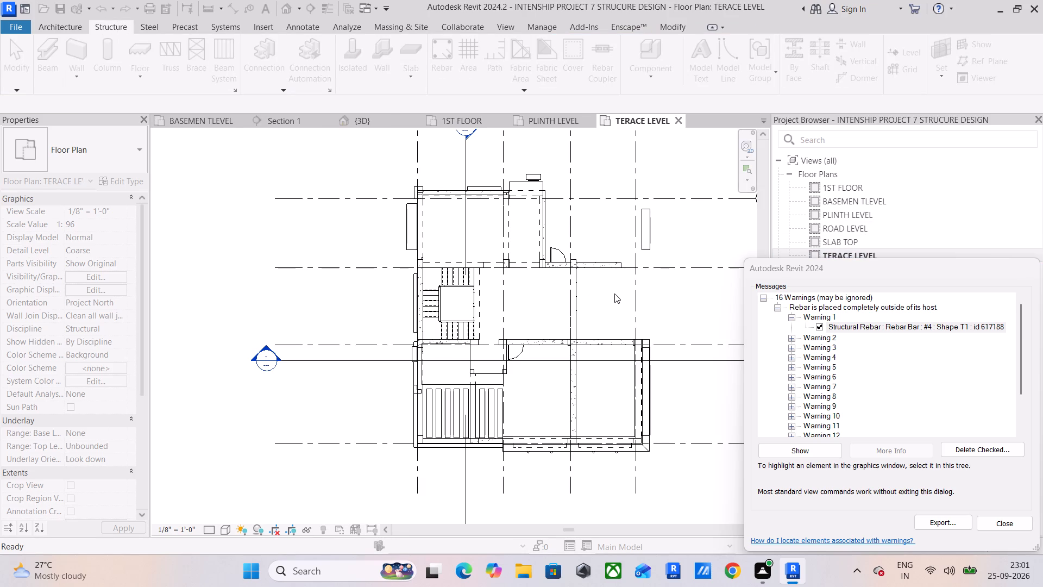
left_click(473, 120)
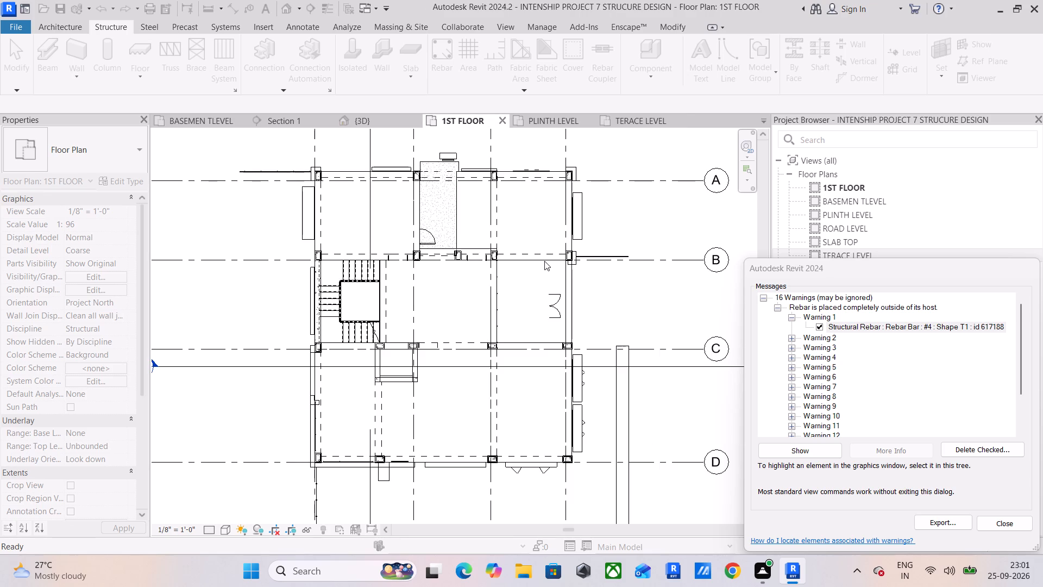
scroll(409, 251, "up", 8)
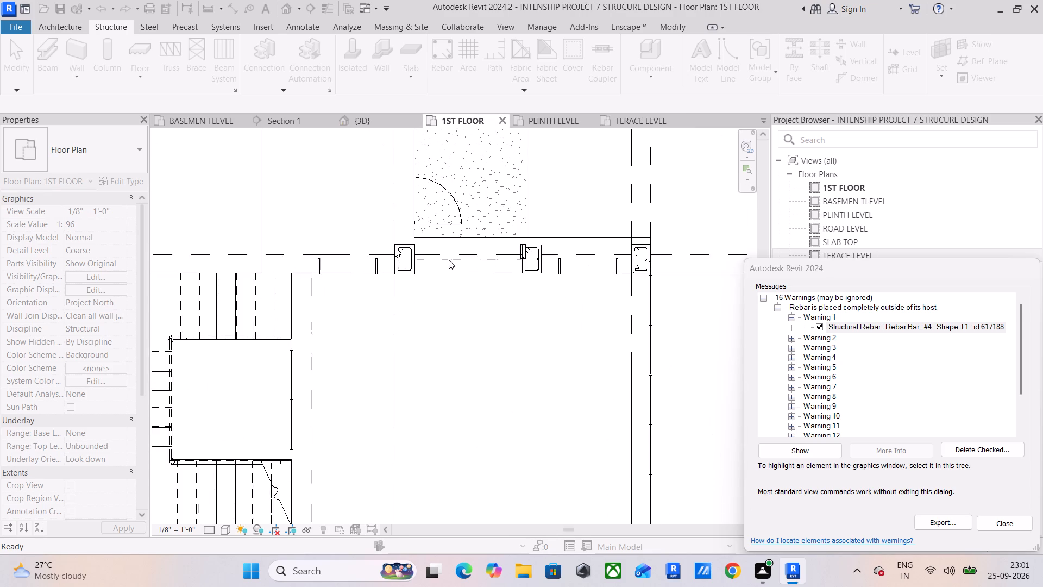
scroll(458, 262, "down", 8)
left_click(370, 126)
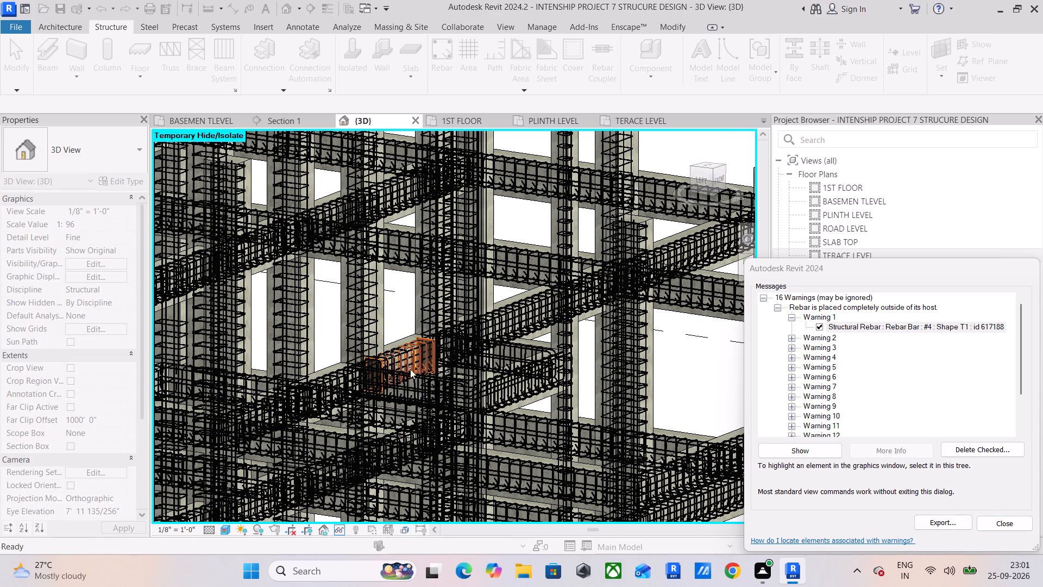
scroll(392, 357, "up", 14)
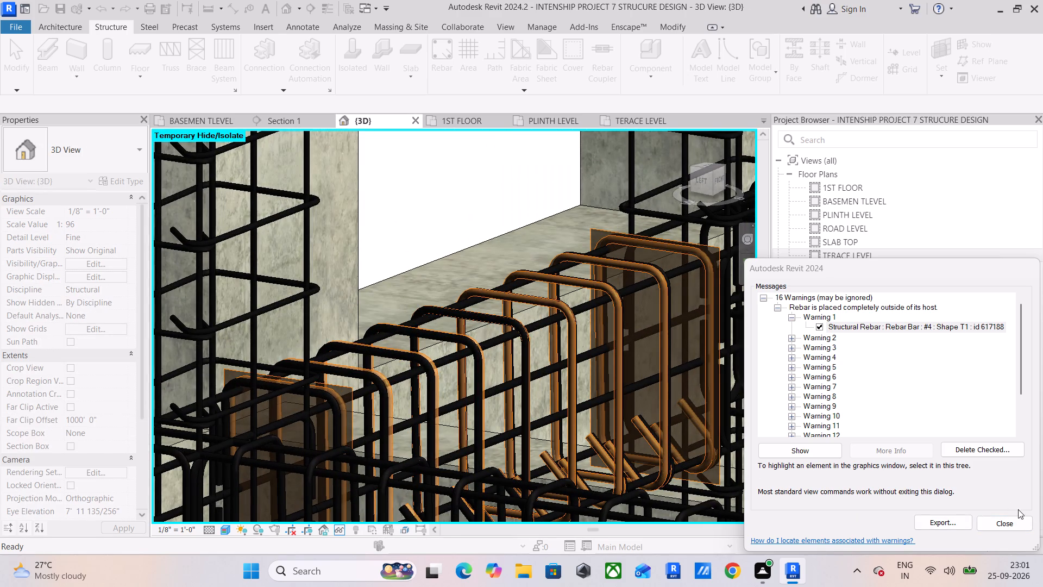
Delete the flagged #4 shape T1 stirrup set on the short beam from Warning 1.
left_click(1009, 522)
left_click(479, 370)
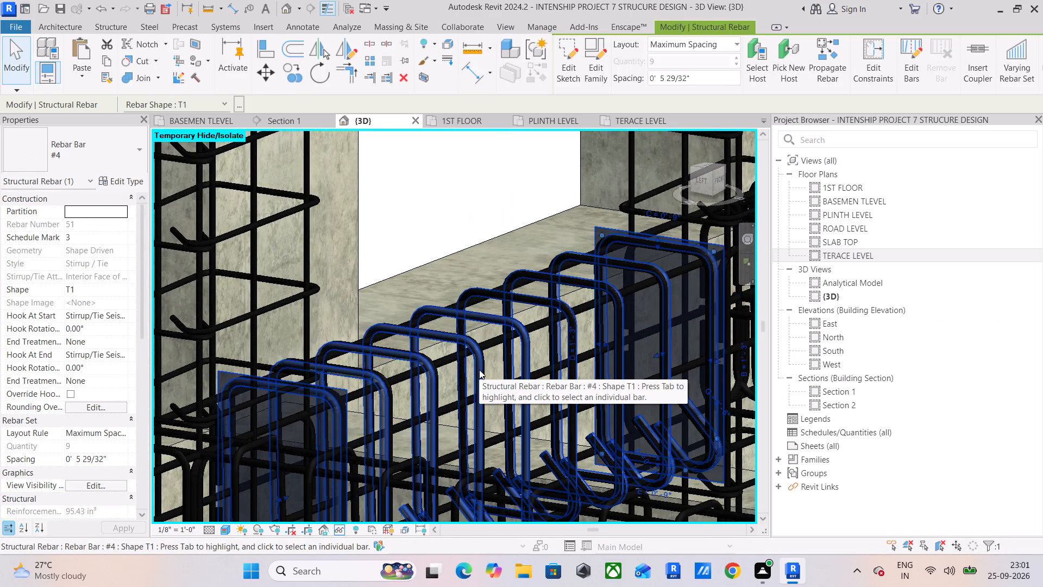
key("Delete")
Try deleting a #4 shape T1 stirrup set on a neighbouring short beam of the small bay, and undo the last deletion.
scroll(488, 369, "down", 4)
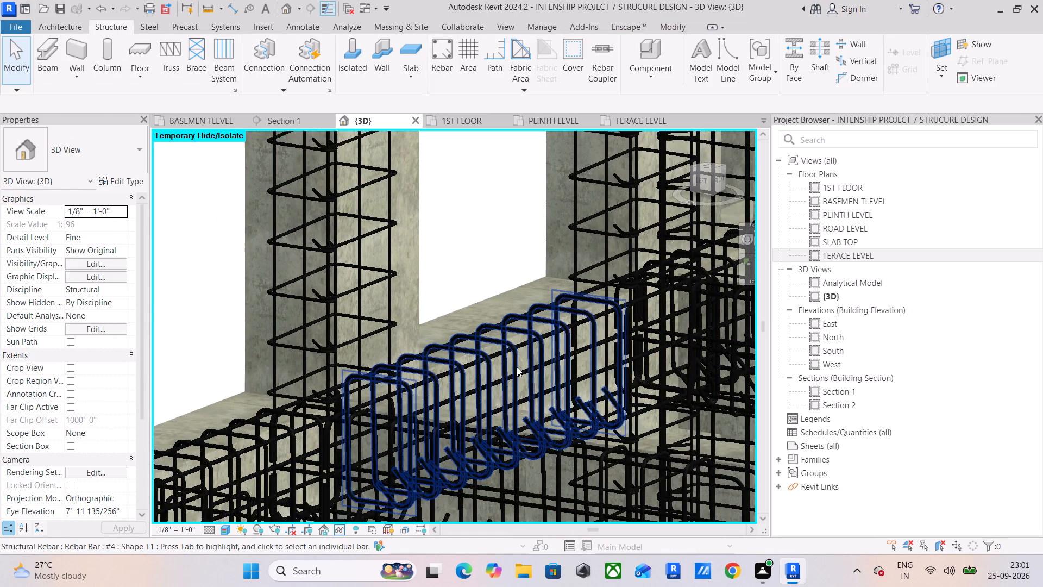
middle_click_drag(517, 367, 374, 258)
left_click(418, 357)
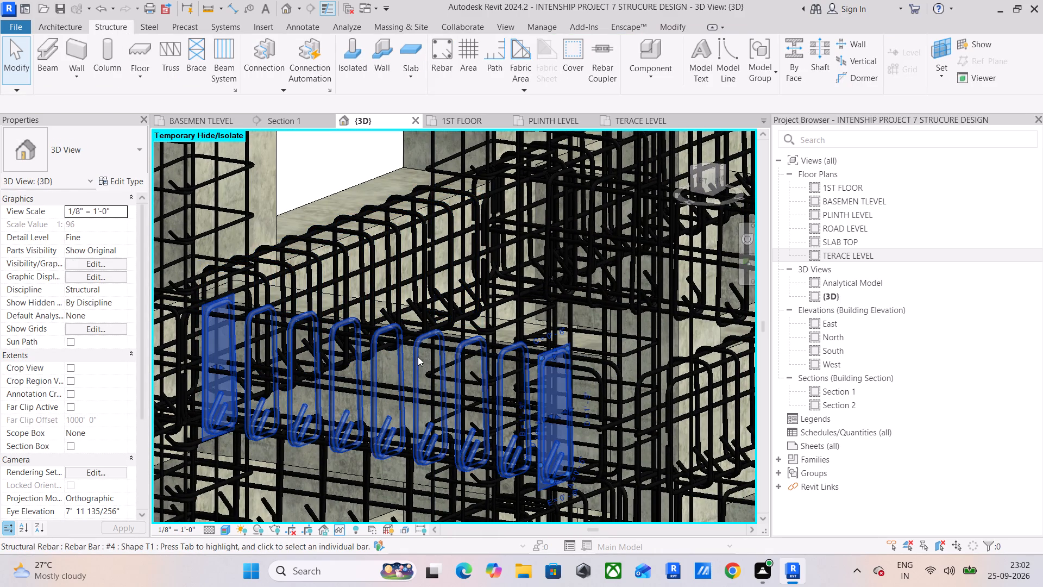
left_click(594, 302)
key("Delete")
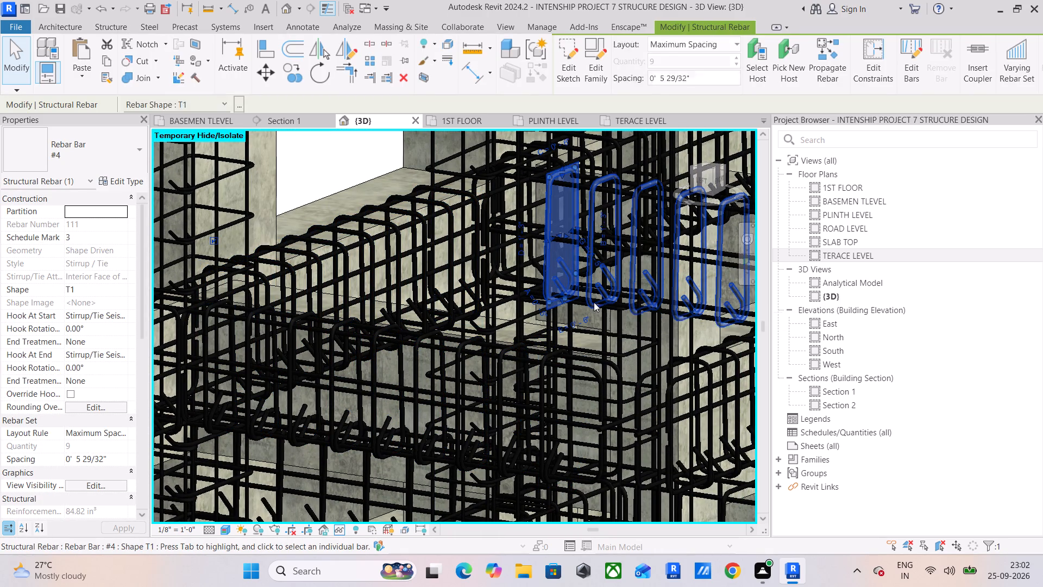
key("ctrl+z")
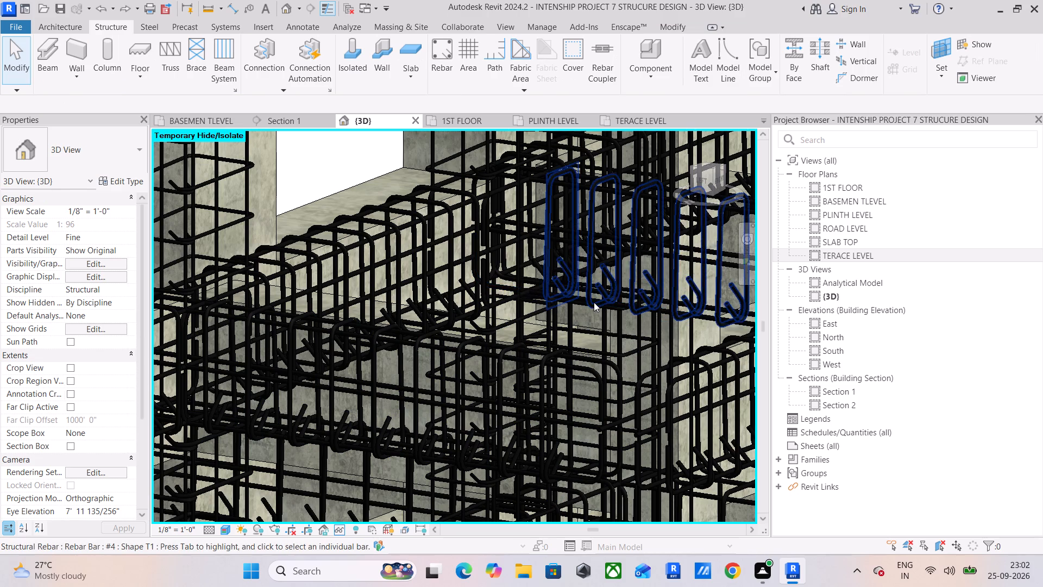
Examine the #4 stirrup set and the bottom, middle and top longitudinal bars of the neighbouring short beam in 3D.
scroll(594, 302, "down", 4)
middle_click_drag(603, 299, 312, 296)
scroll(363, 348, "up", 5)
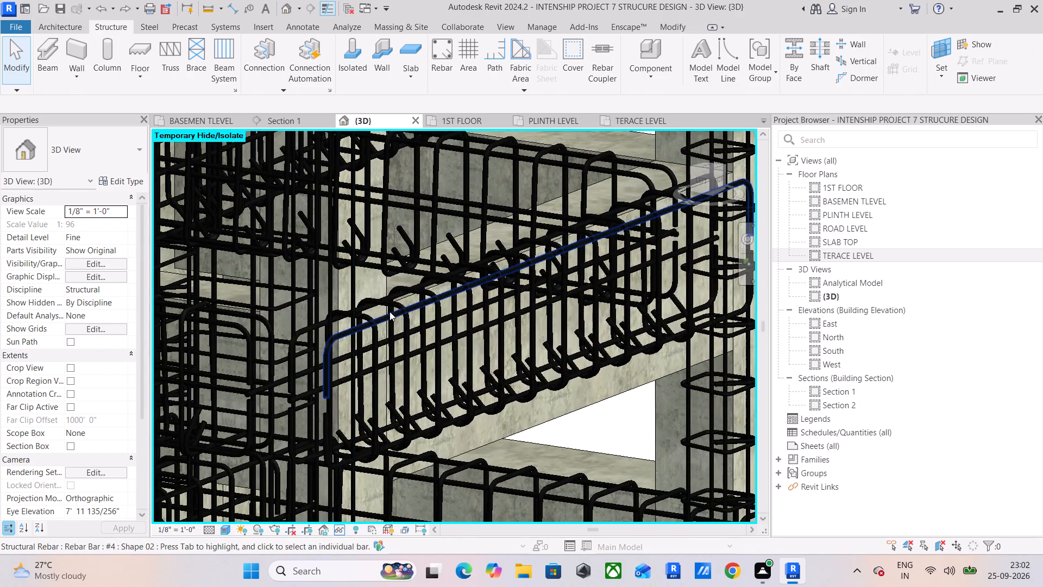
left_click(392, 307)
scroll(414, 327, "down", 5)
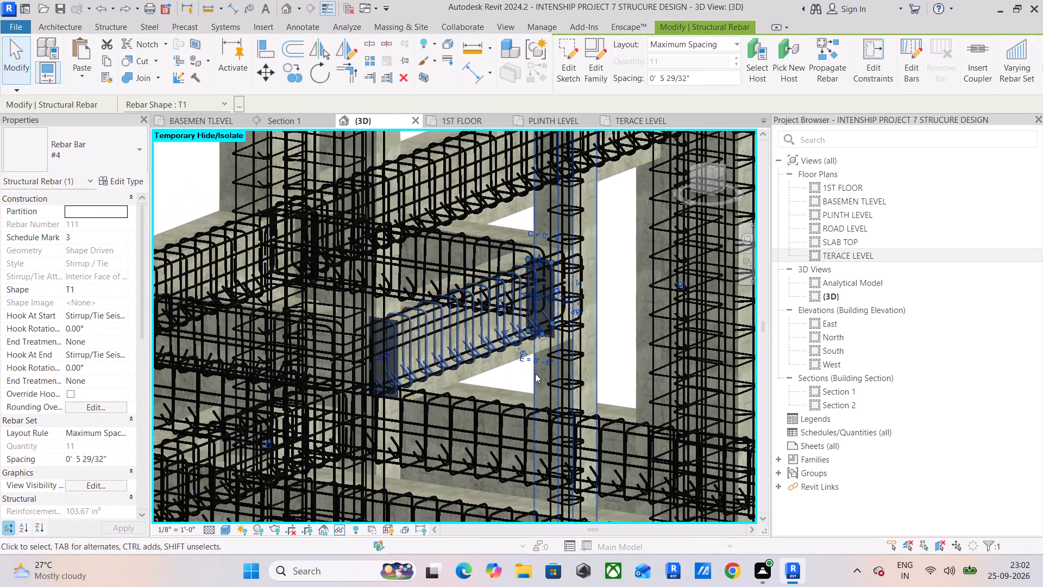
left_click(518, 377)
scroll(460, 361, "up", 7)
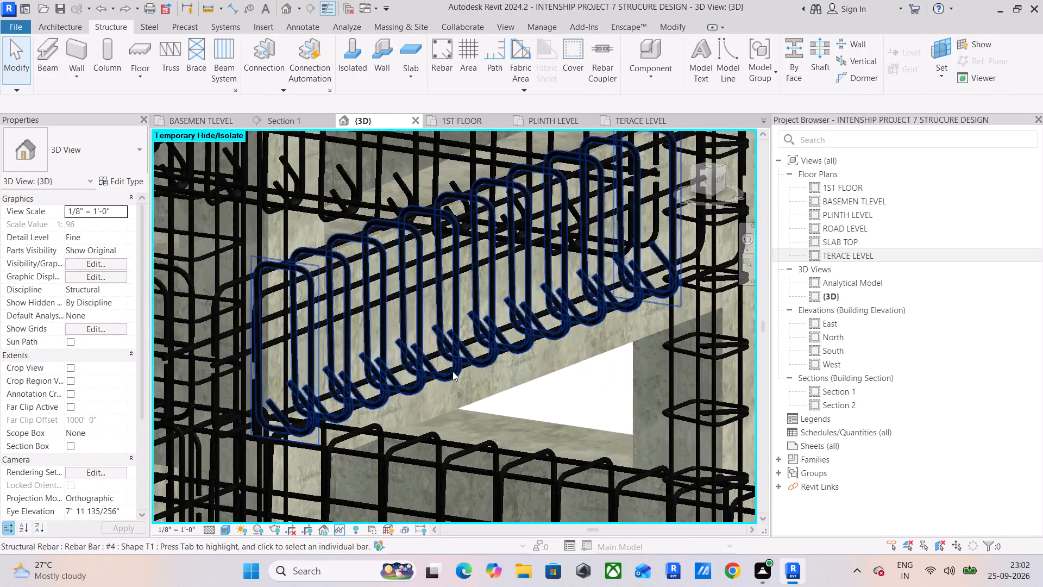
scroll(453, 371, "up", 3)
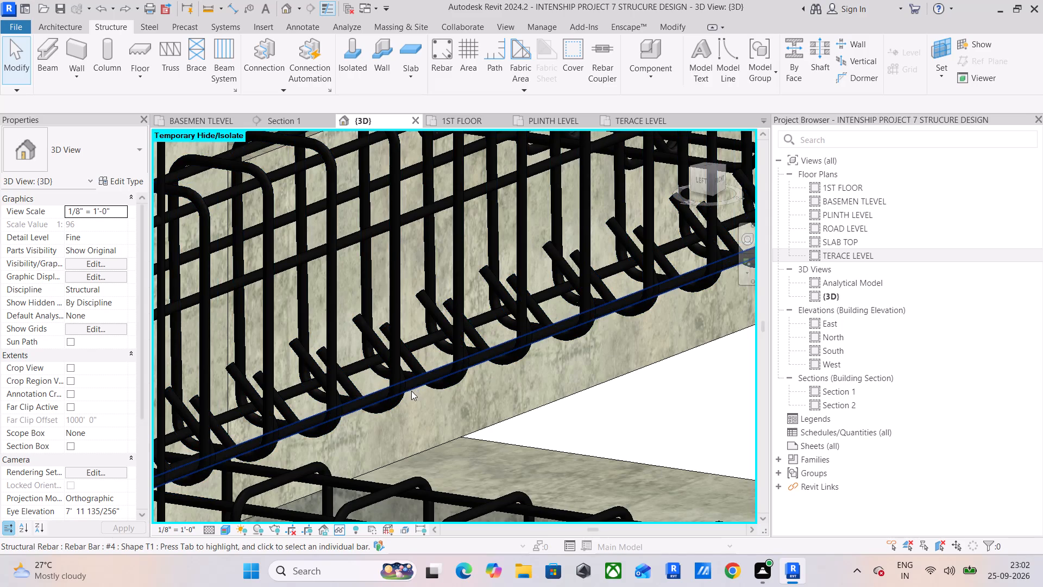
scroll(411, 391, "up", 11)
left_click(405, 383)
scroll(407, 385, "down", 3)
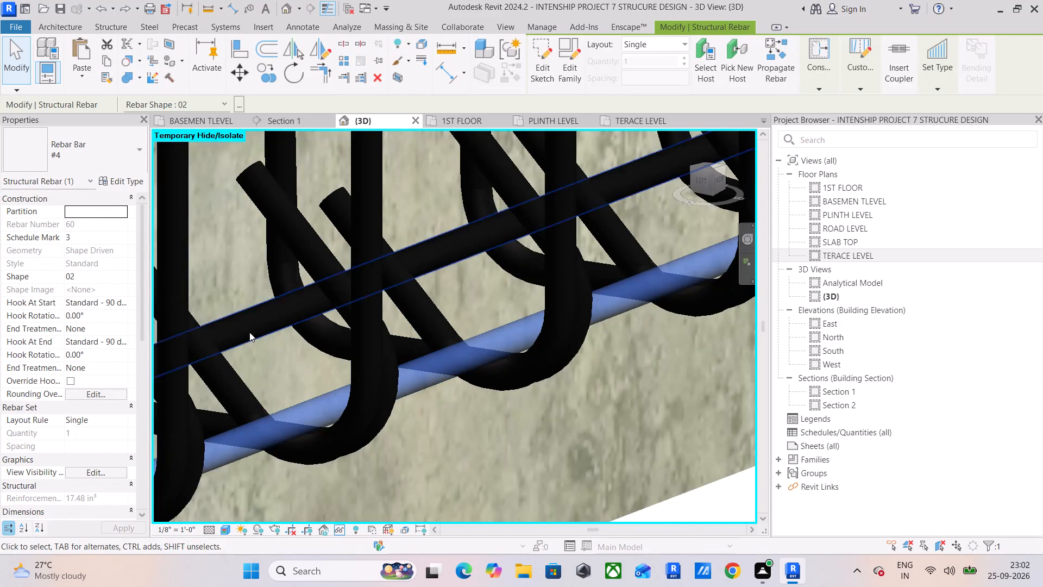
left_click(248, 329)
scroll(250, 329, "down", 5)
middle_click_drag(250, 329, 288, 415)
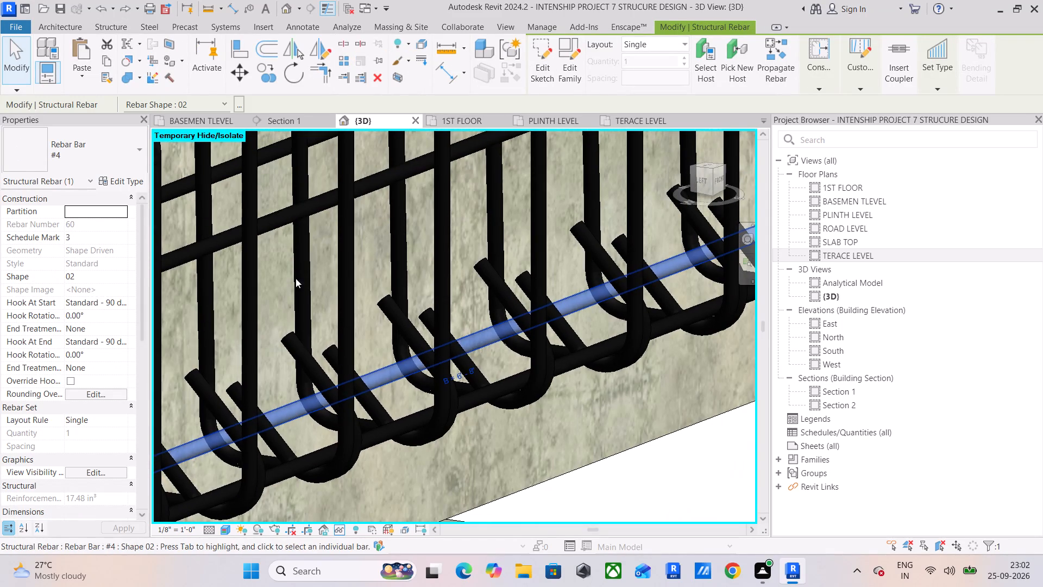
left_click(274, 221)
middle_click_drag(280, 241, 342, 349)
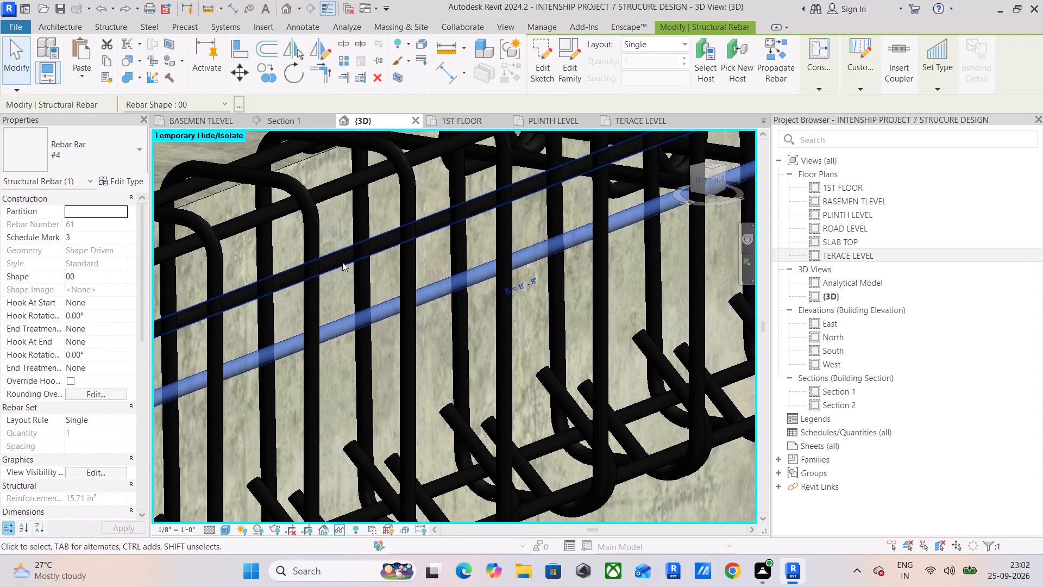
left_click(342, 262)
left_click(322, 195)
middle_click_drag(365, 275, 385, 310)
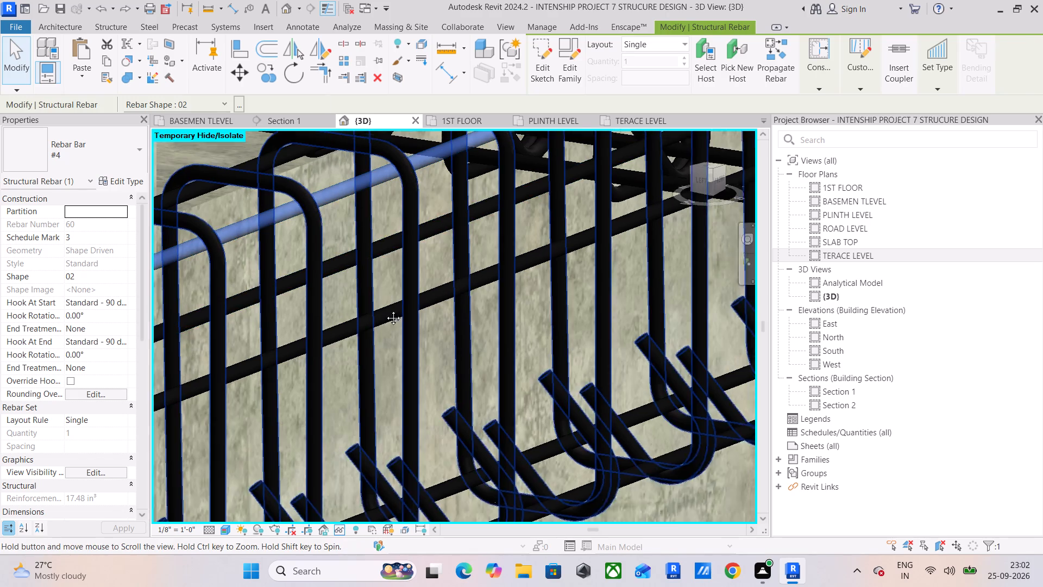
middle_click_drag(385, 310, 419, 386)
left_click(313, 267)
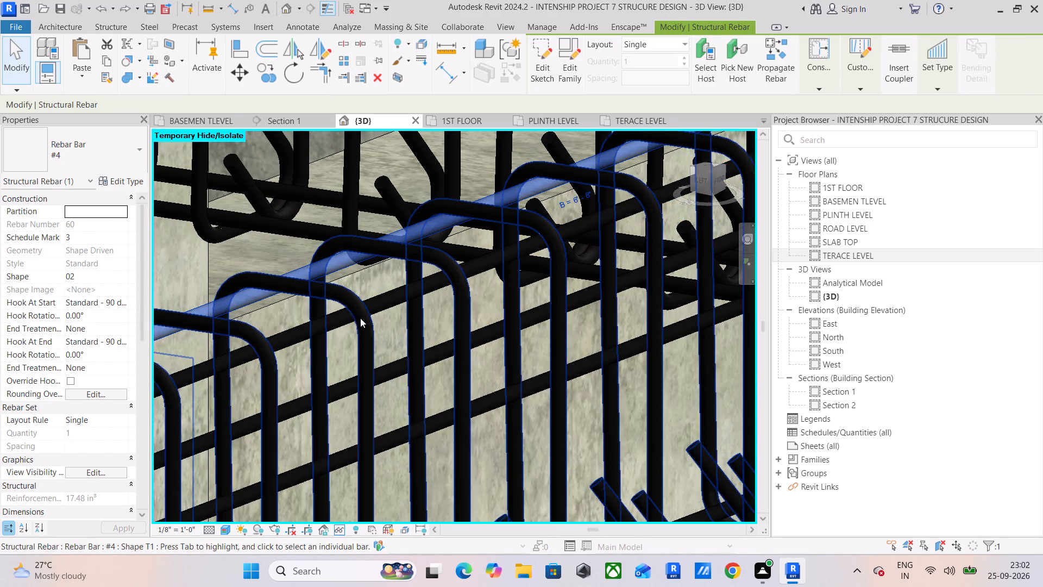
left_click(398, 296)
Inspect the longitudinal #4 bars and stirrups of the adjoining short beam that meets it in the small bay.
scroll(347, 323, "down", 5)
middle_click_drag(347, 323, 421, 320)
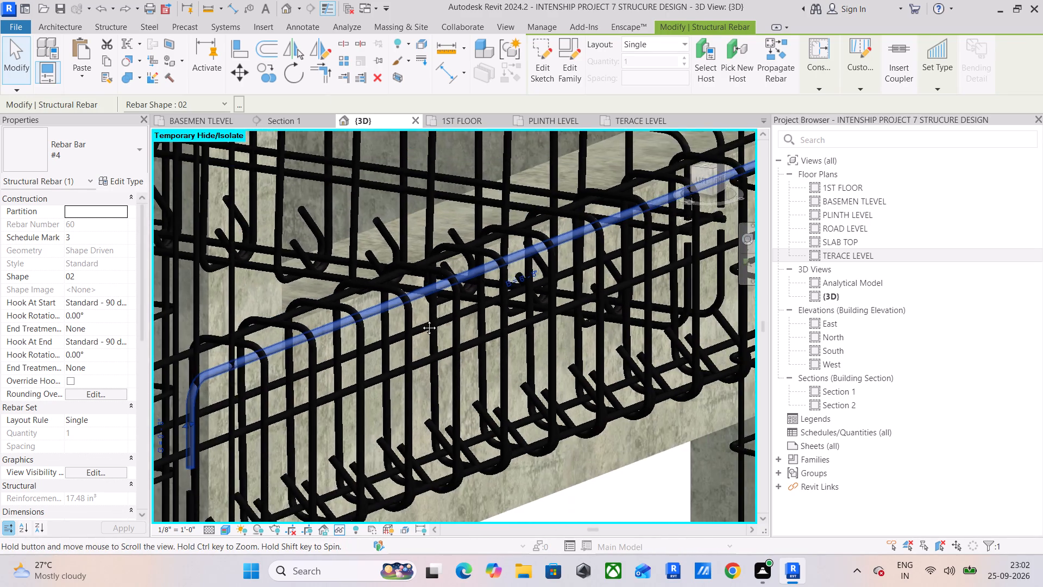
middle_click_drag(421, 320, 460, 319)
middle_click_drag(460, 320, 433, 424)
scroll(400, 401, "up", 5)
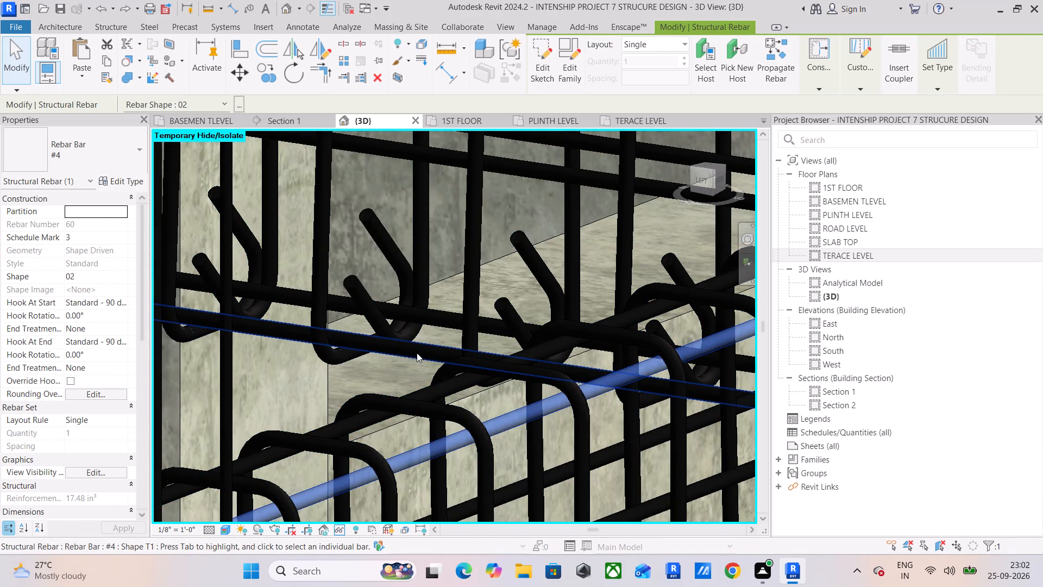
left_click(417, 353)
left_click(445, 318)
scroll(445, 318, "down", 5)
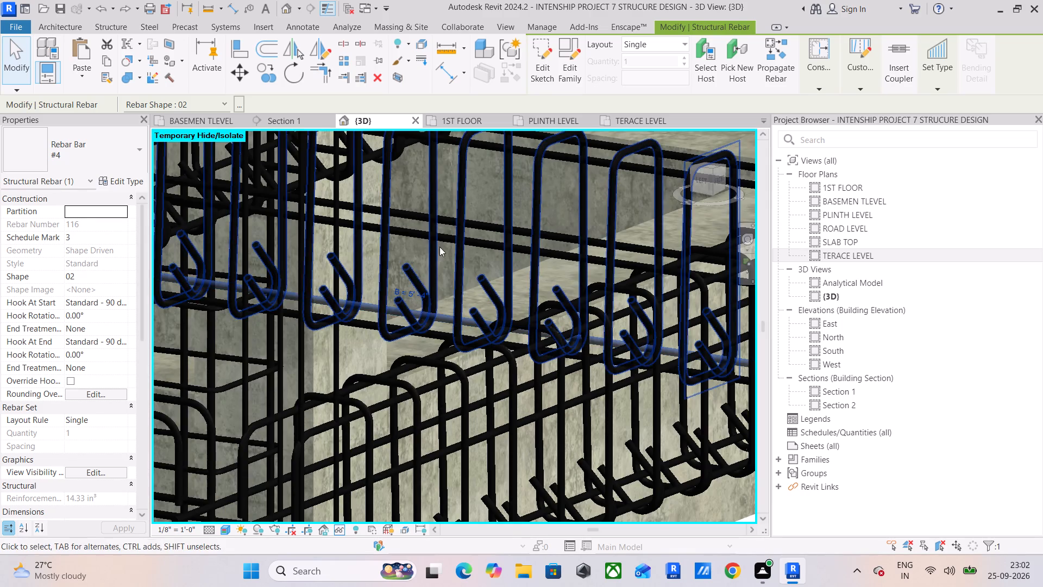
left_click(442, 240)
left_click(447, 221)
middle_click_drag(447, 221, 440, 349)
left_click(492, 270)
left_click(503, 260)
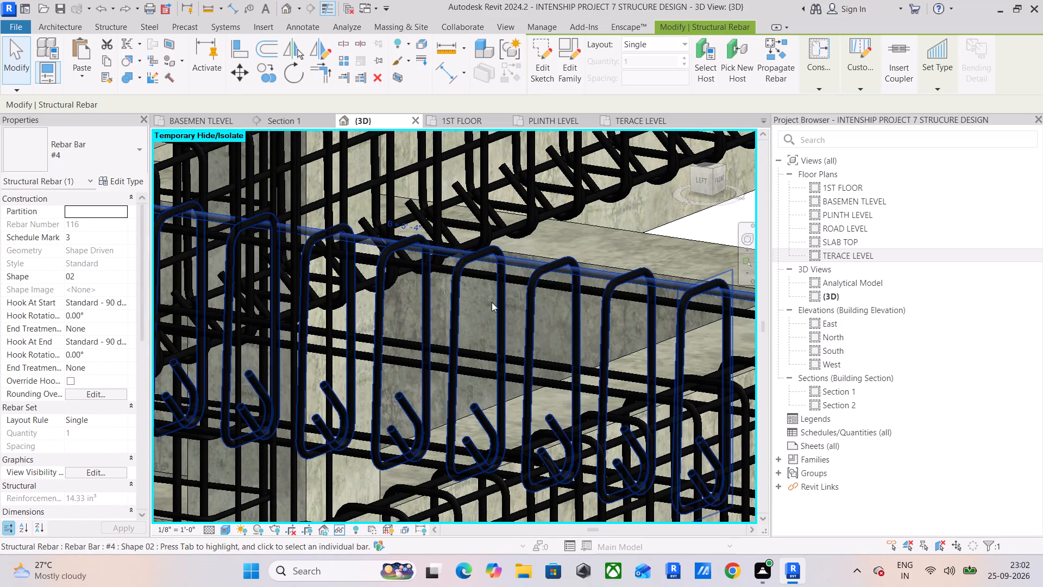
Select the whole frame, review its related warnings and show the #4 shape T1 rebar element listed under Warning 1.
scroll(411, 317, "down", 20)
scroll(411, 317, "down", 3)
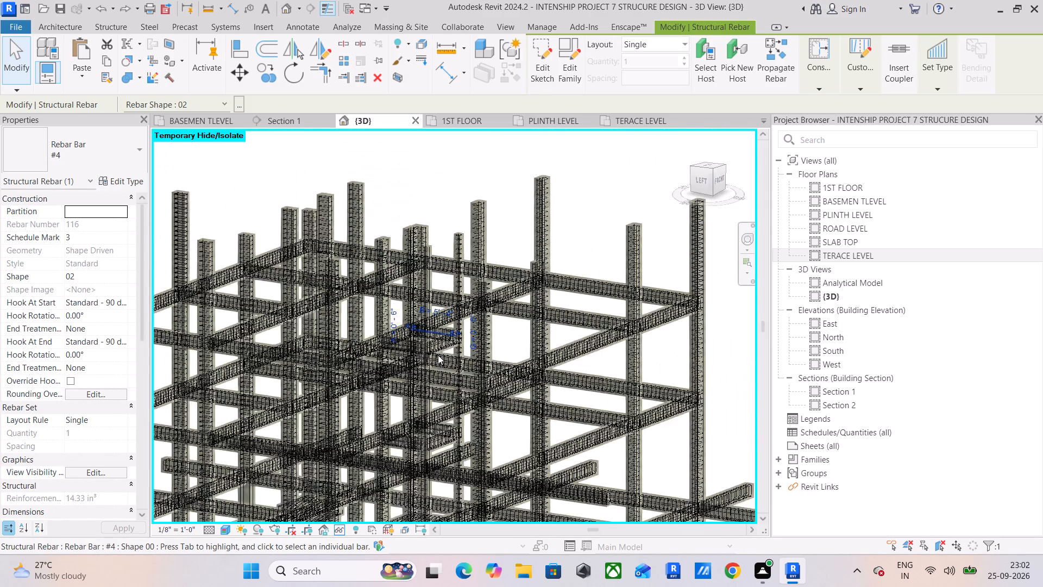
scroll(438, 355, "down", 5)
left_click_drag(204, 252, 397, 462)
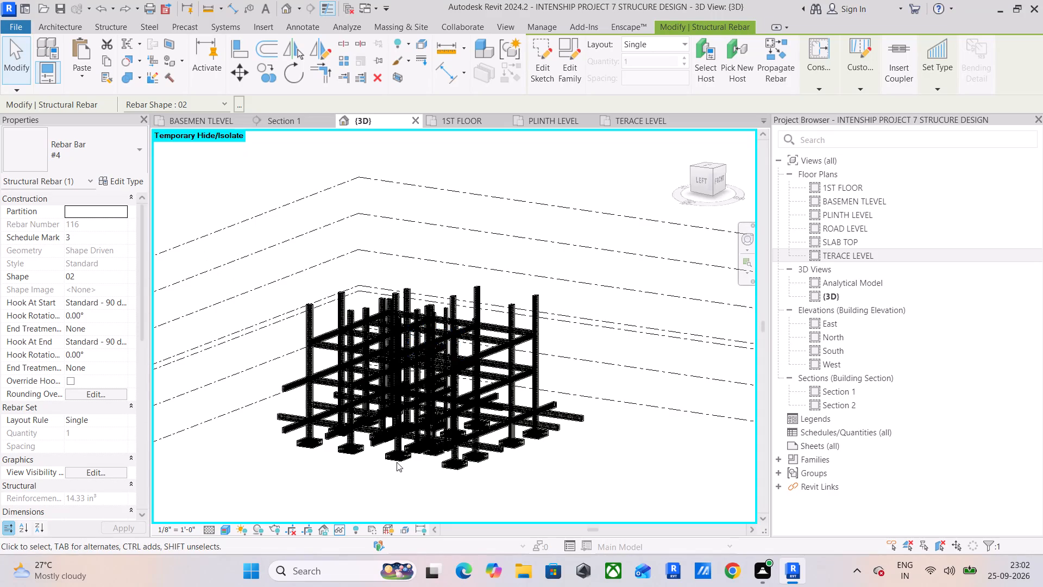
left_click_drag(397, 462, 692, 521)
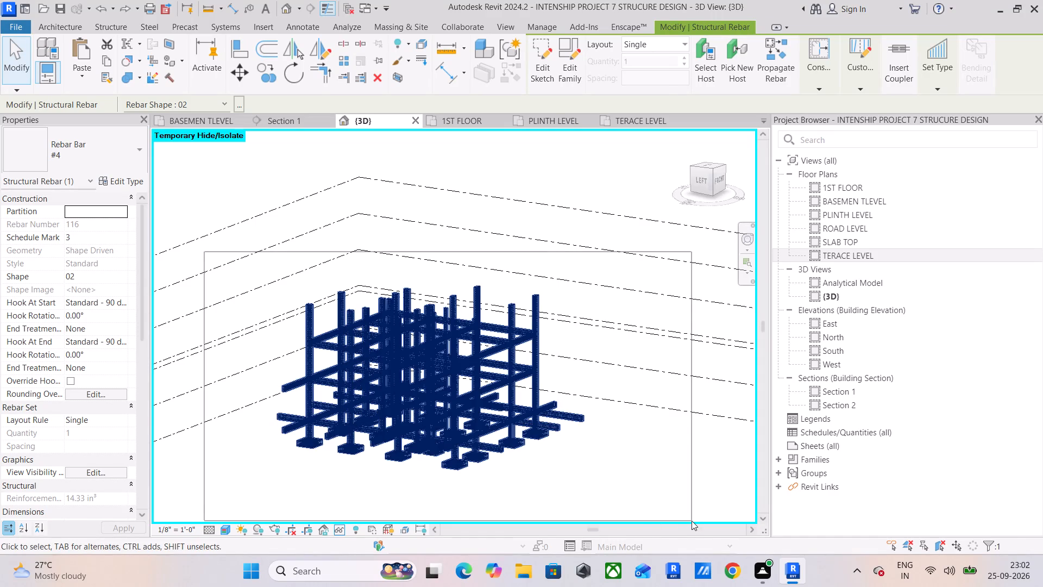
left_click(580, 68)
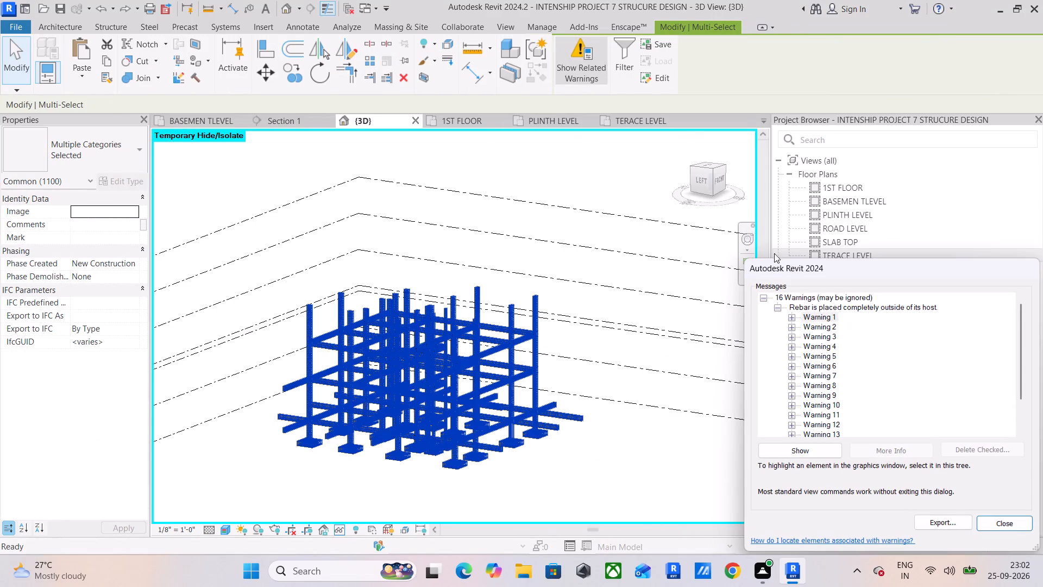
left_click(792, 317)
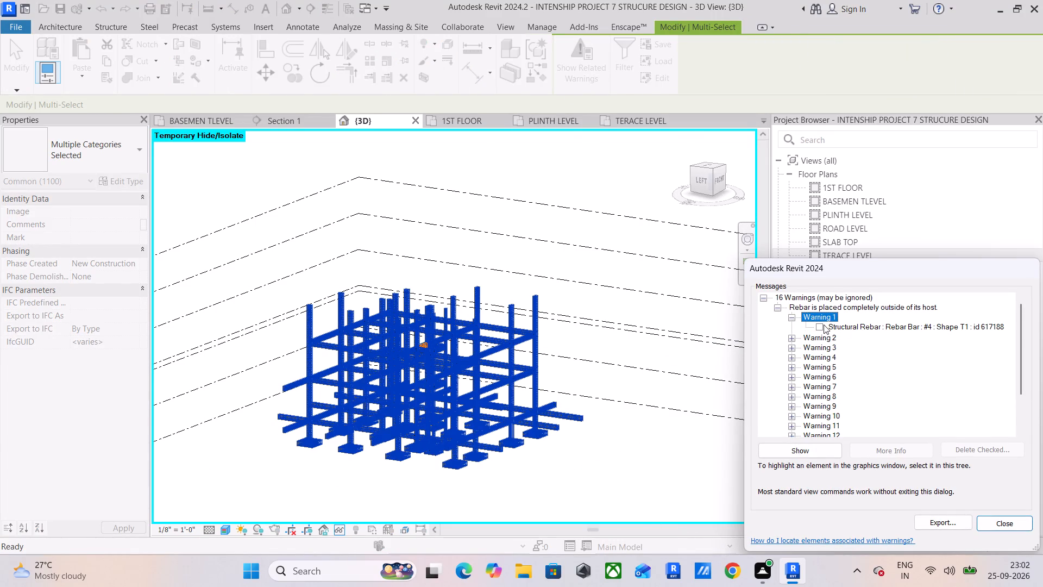
left_click(822, 324)
left_click(808, 452)
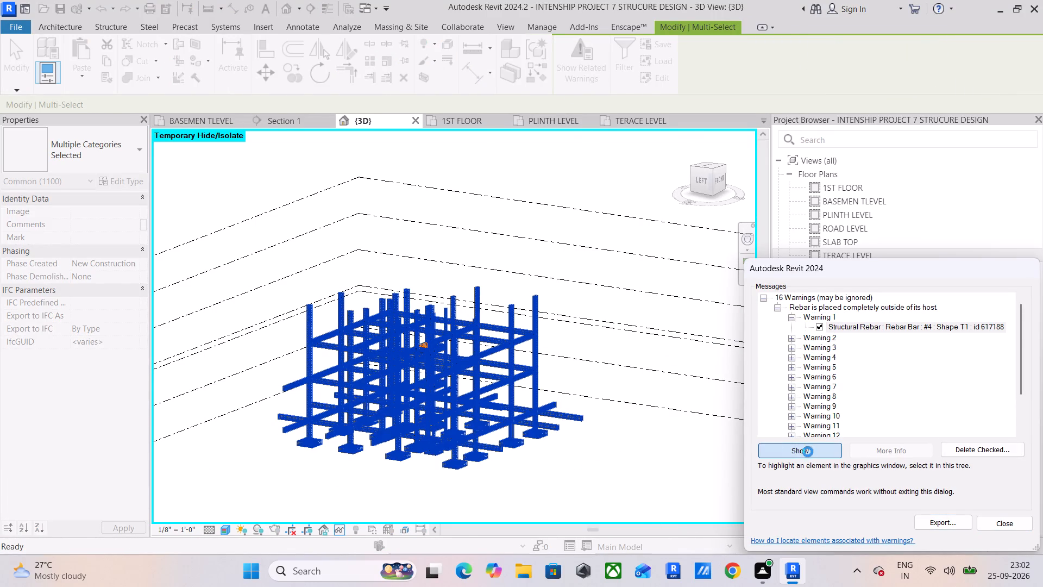
scroll(461, 340, "up", 4)
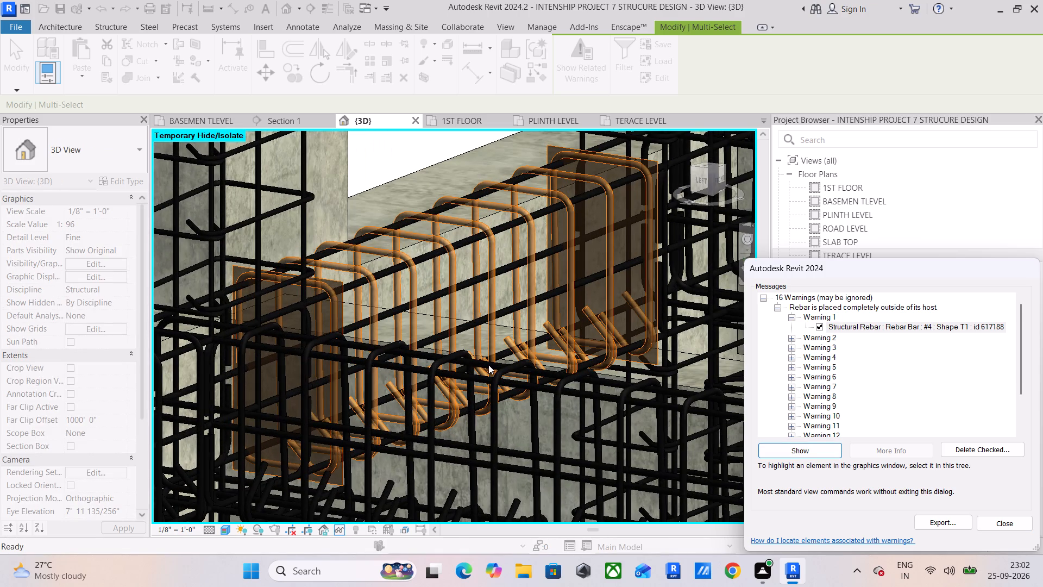
left_click(1007, 523)
Select the flagged #4 shape T1 stirrup set and locate it in the 1ST FLOOR plan and in Section 1.
left_click(370, 292)
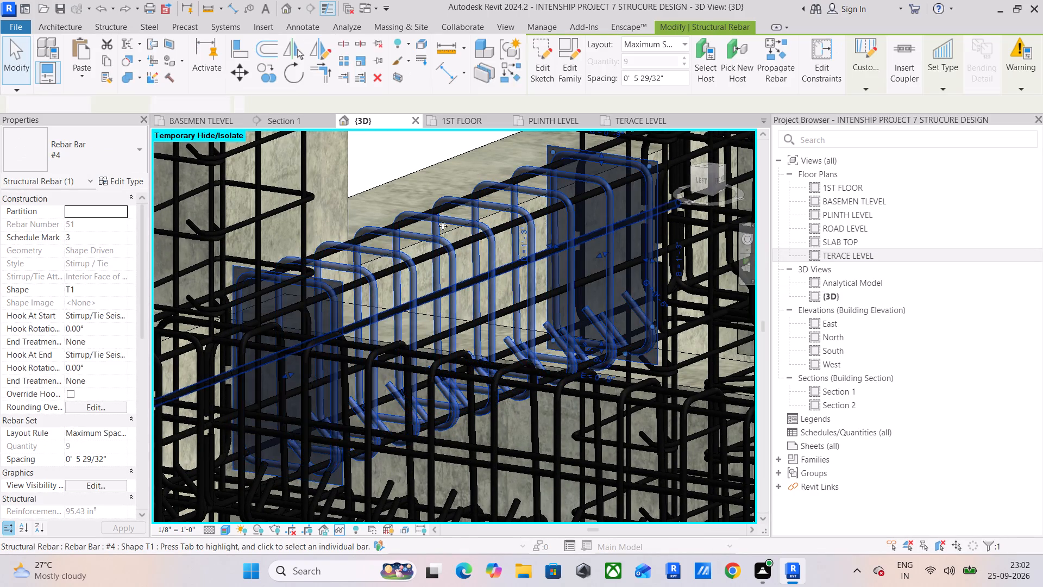
left_click(481, 120)
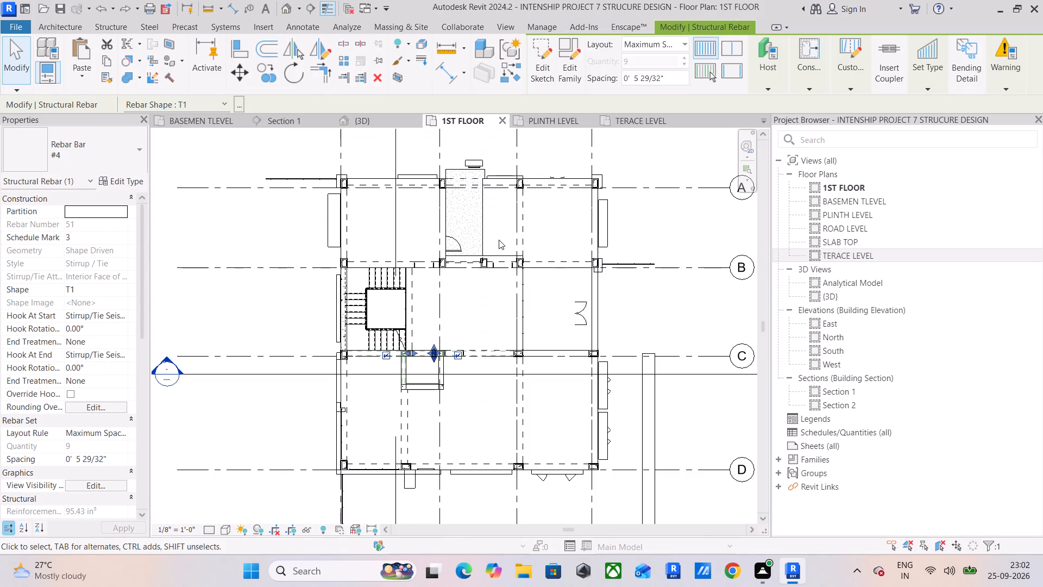
scroll(417, 361, "up", 8)
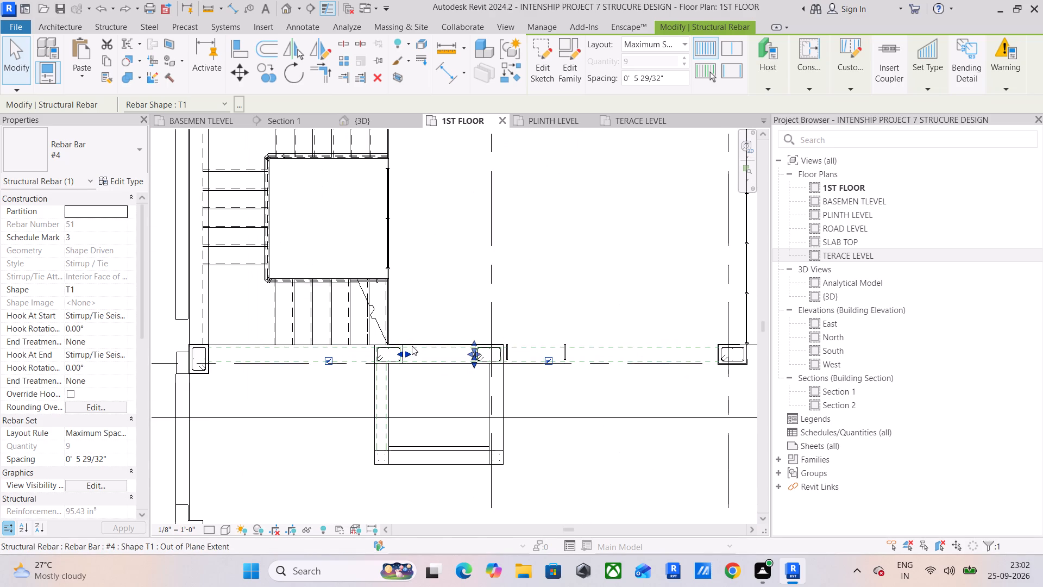
scroll(436, 396, "down", 7)
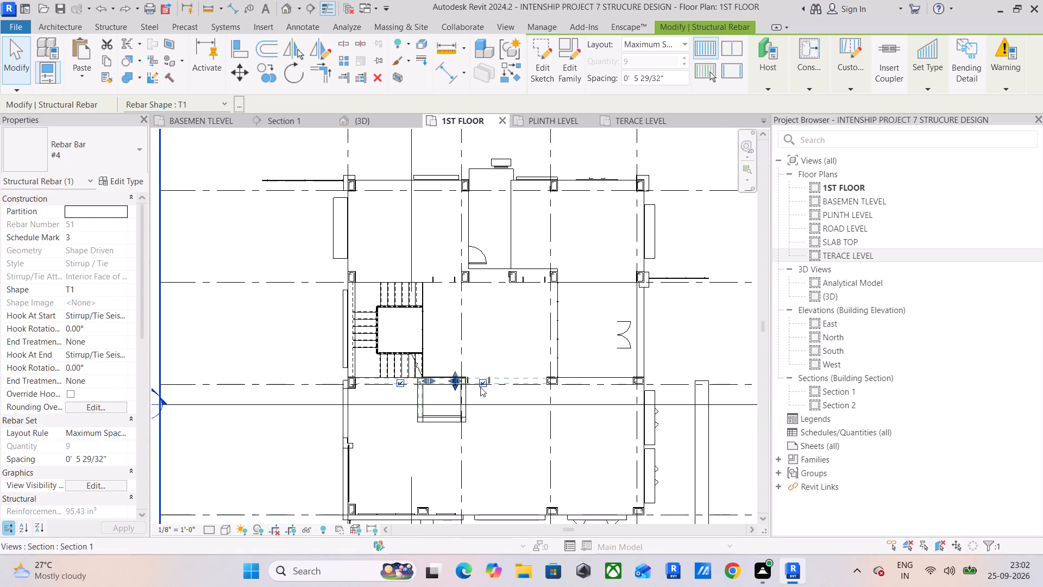
left_click(298, 124)
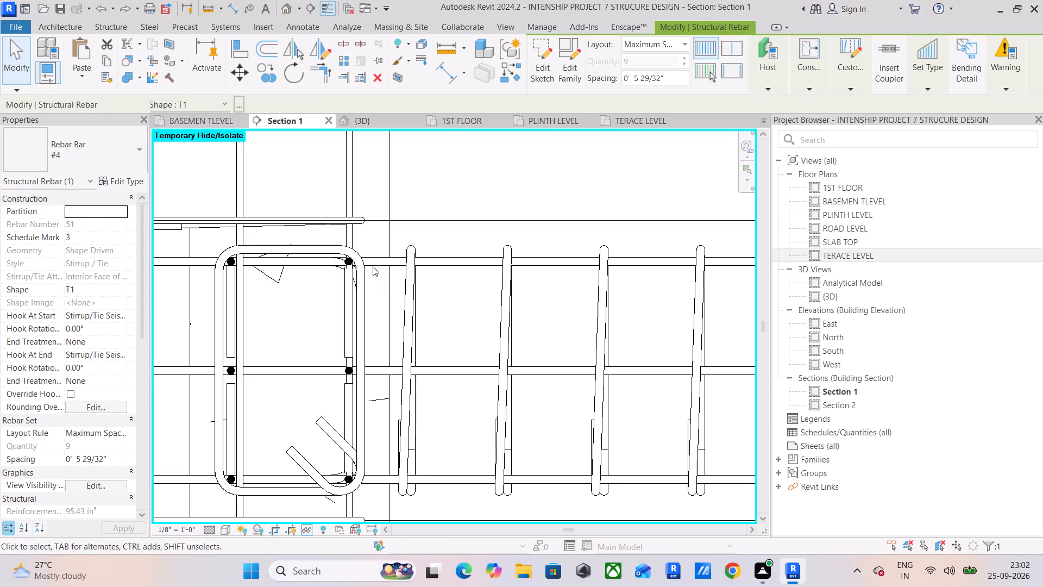
scroll(406, 330, "down", 5)
scroll(483, 332, "down", 17)
scroll(325, 346, "up", 6)
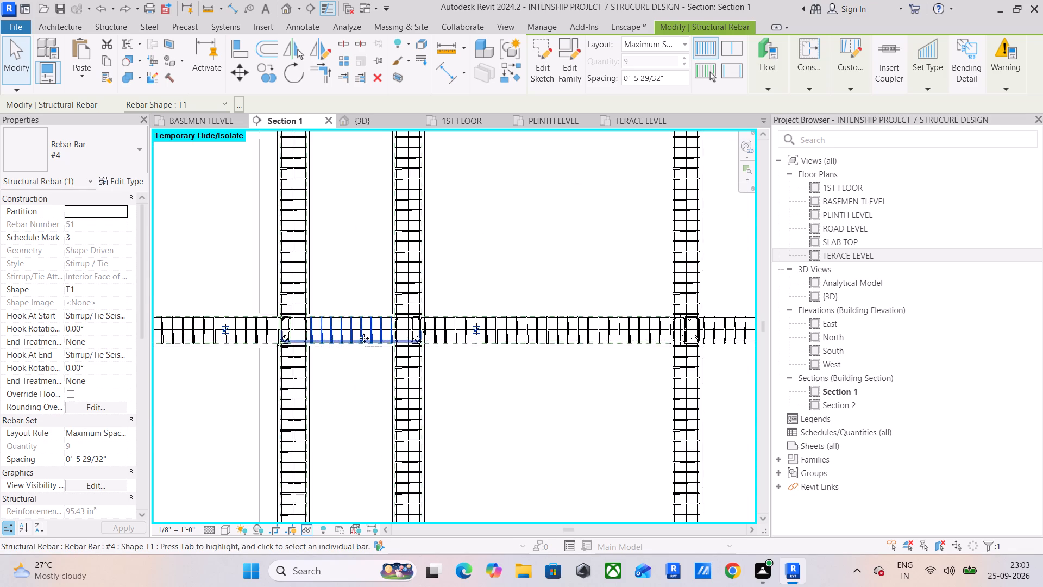
scroll(346, 327, "up", 6)
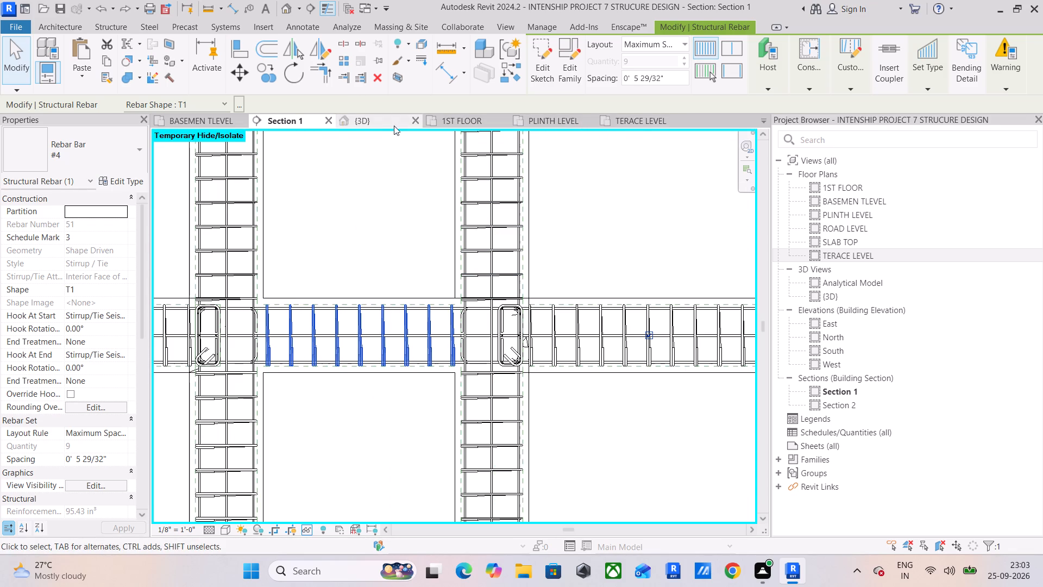
Compare the short beams' reinforcement across levels in Section 2, checking the section's location in the BASEMEN TLEVEL plan.
left_click(675, 120)
left_click(195, 120)
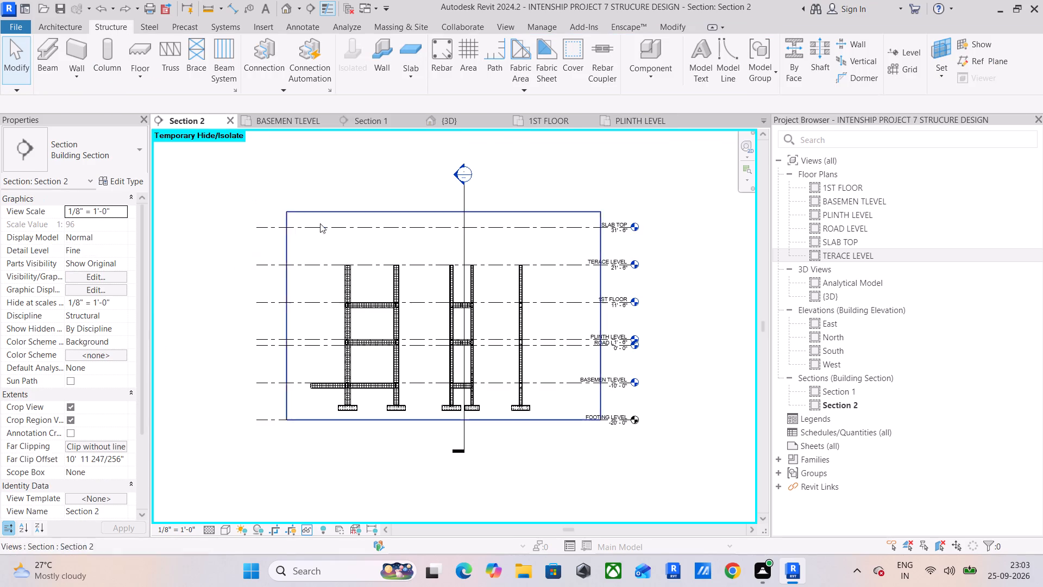
scroll(457, 329, "up", 5)
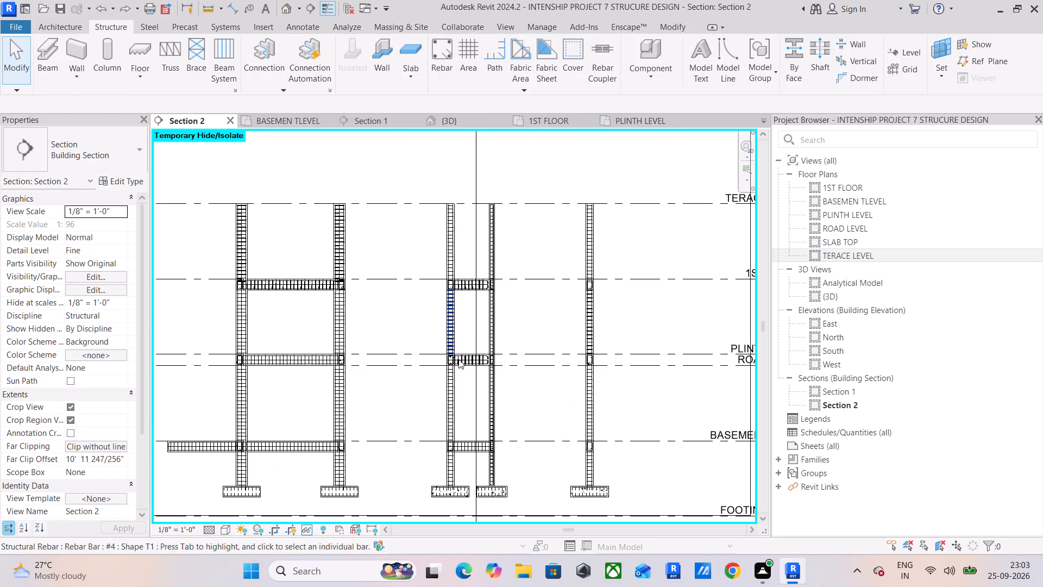
scroll(411, 385, "up", 5)
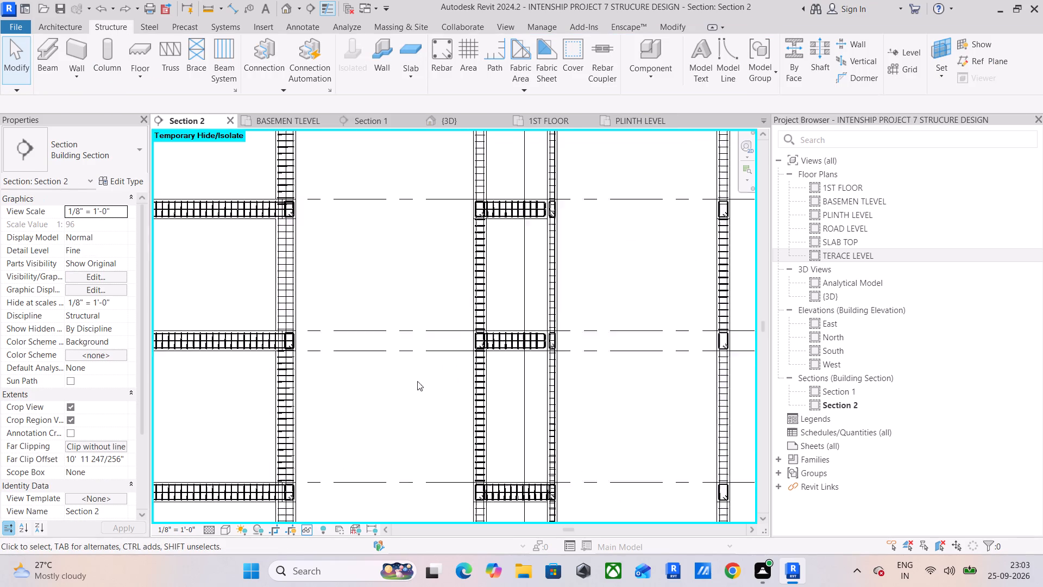
scroll(470, 350, "up", 5)
left_click(301, 121)
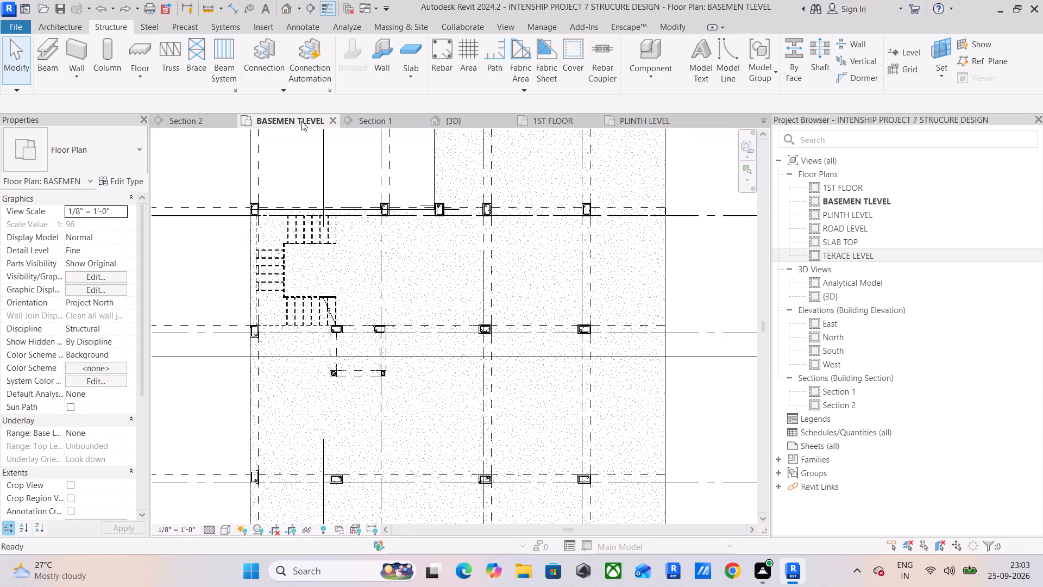
scroll(413, 359, "down", 5)
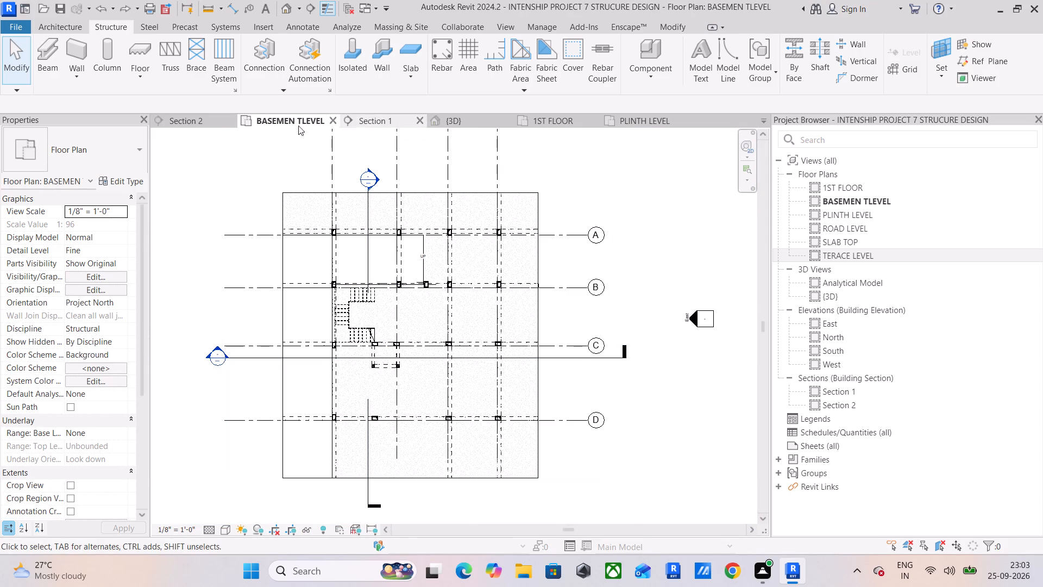
left_click(200, 123)
scroll(498, 279, "down", 6)
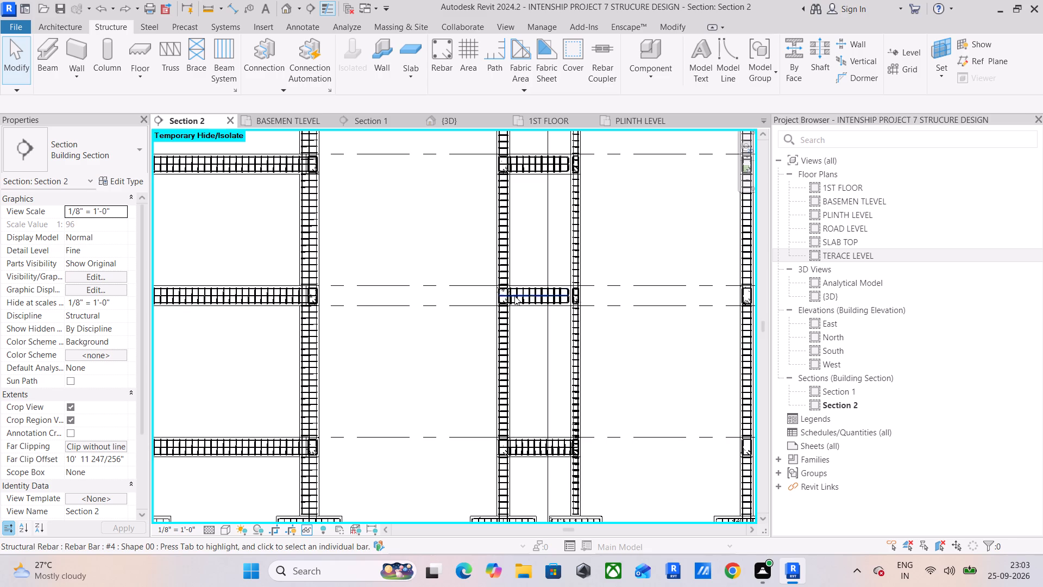
scroll(437, 297, "down", 6)
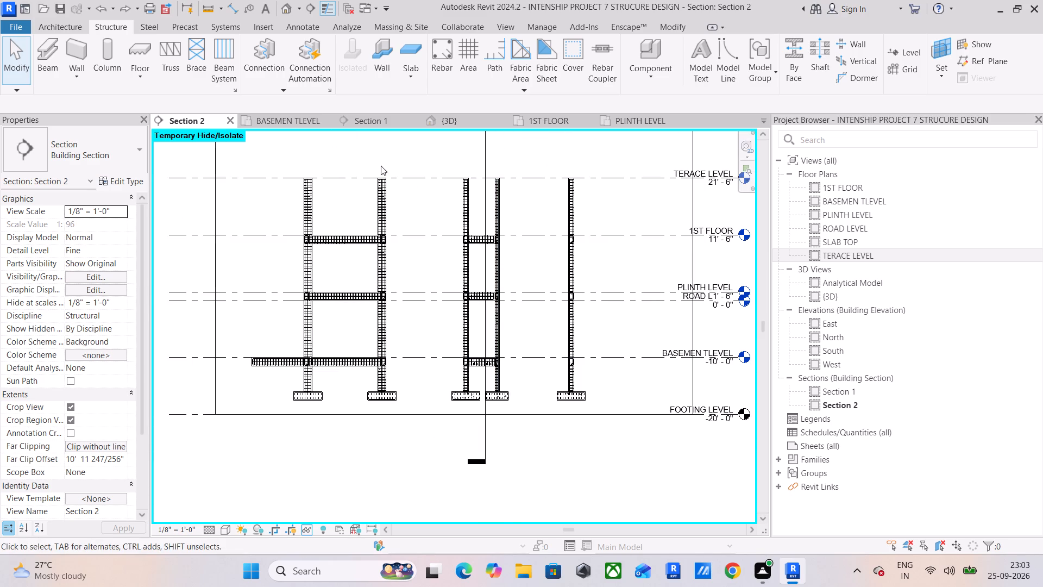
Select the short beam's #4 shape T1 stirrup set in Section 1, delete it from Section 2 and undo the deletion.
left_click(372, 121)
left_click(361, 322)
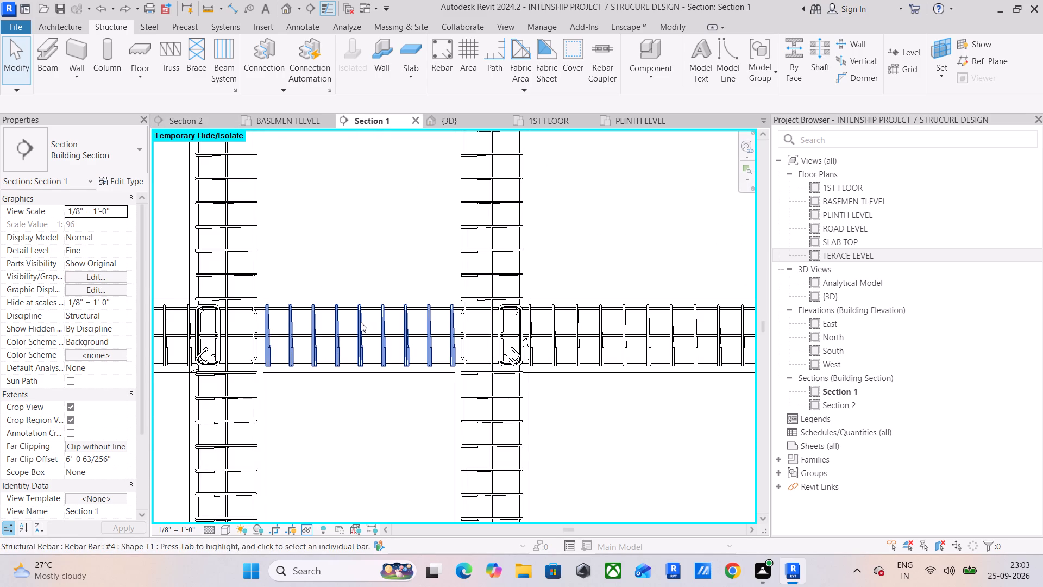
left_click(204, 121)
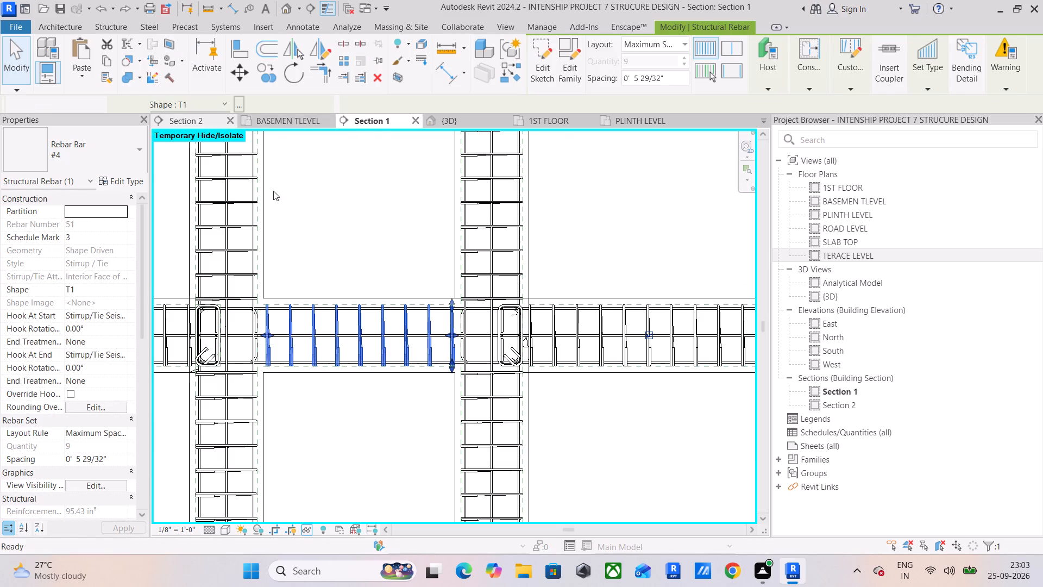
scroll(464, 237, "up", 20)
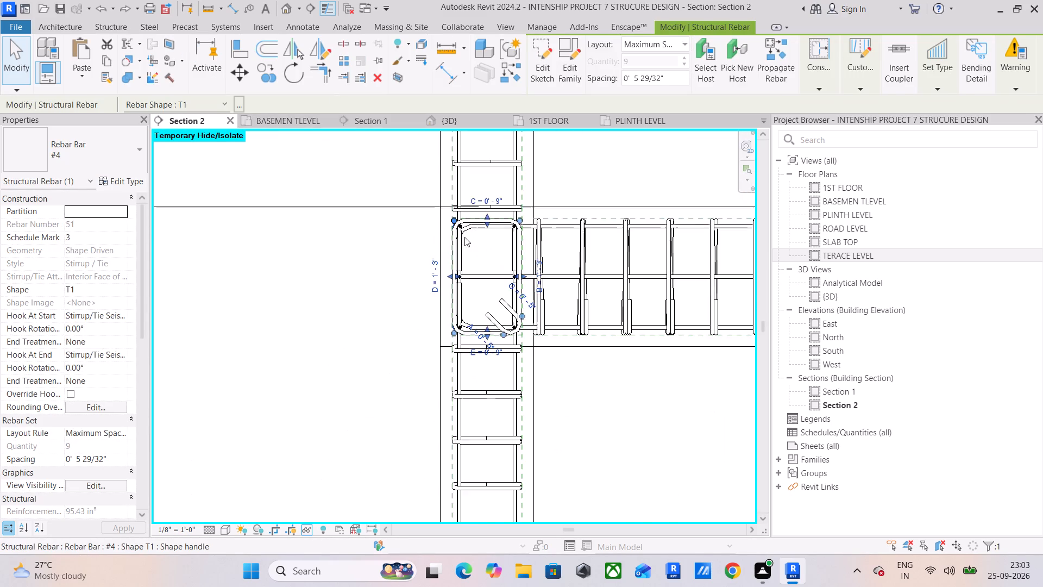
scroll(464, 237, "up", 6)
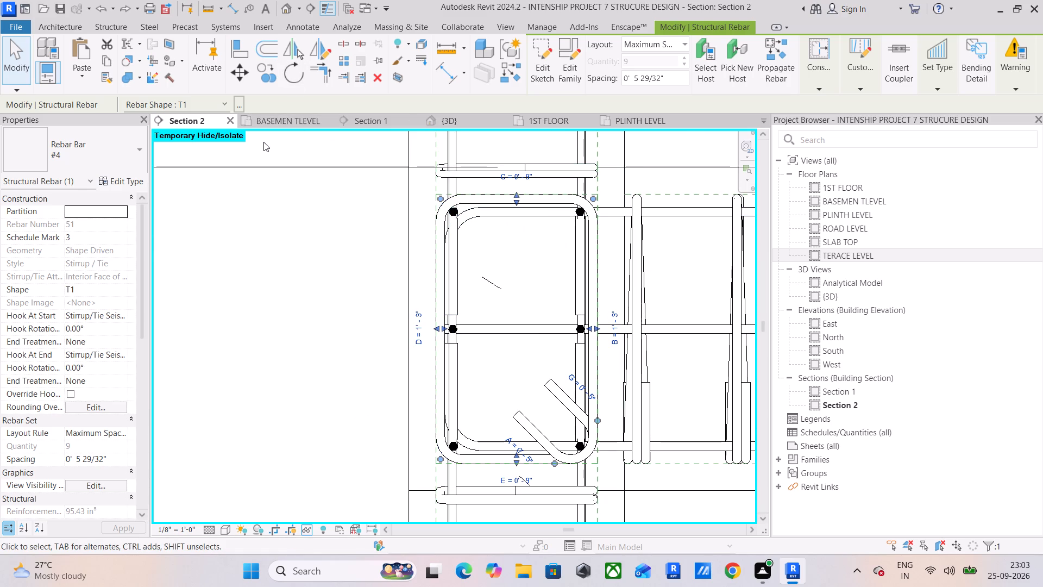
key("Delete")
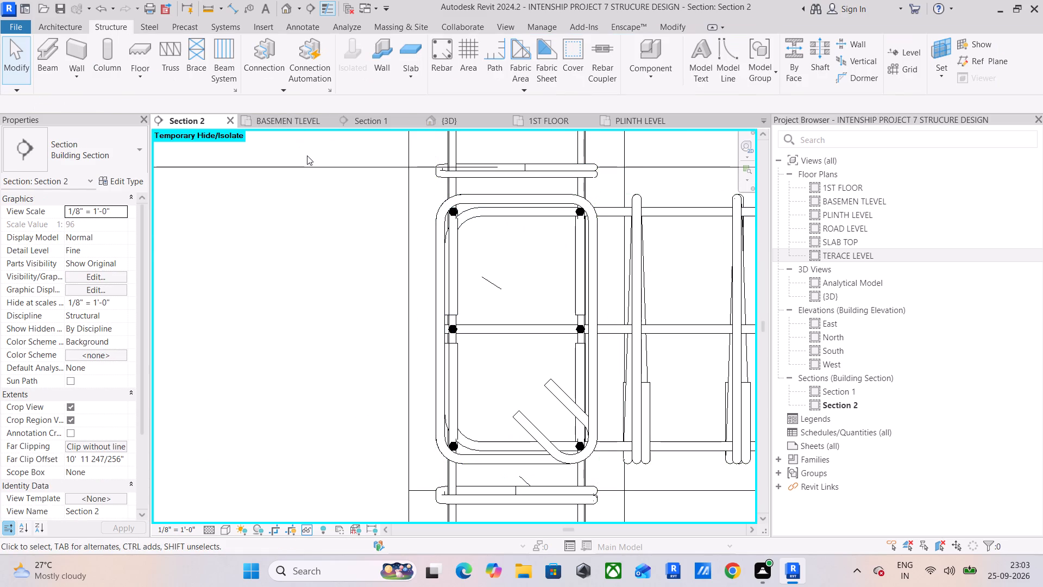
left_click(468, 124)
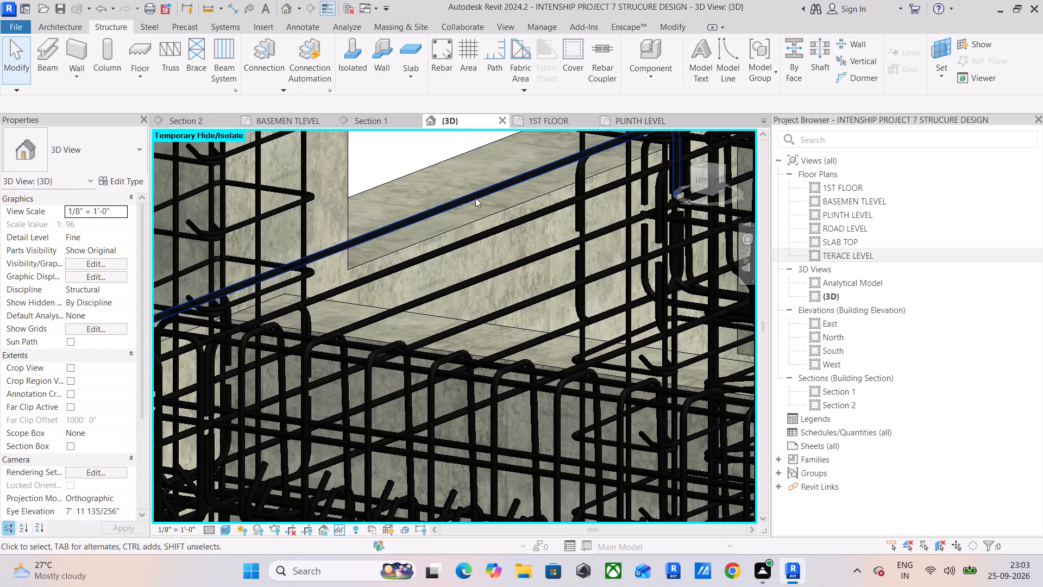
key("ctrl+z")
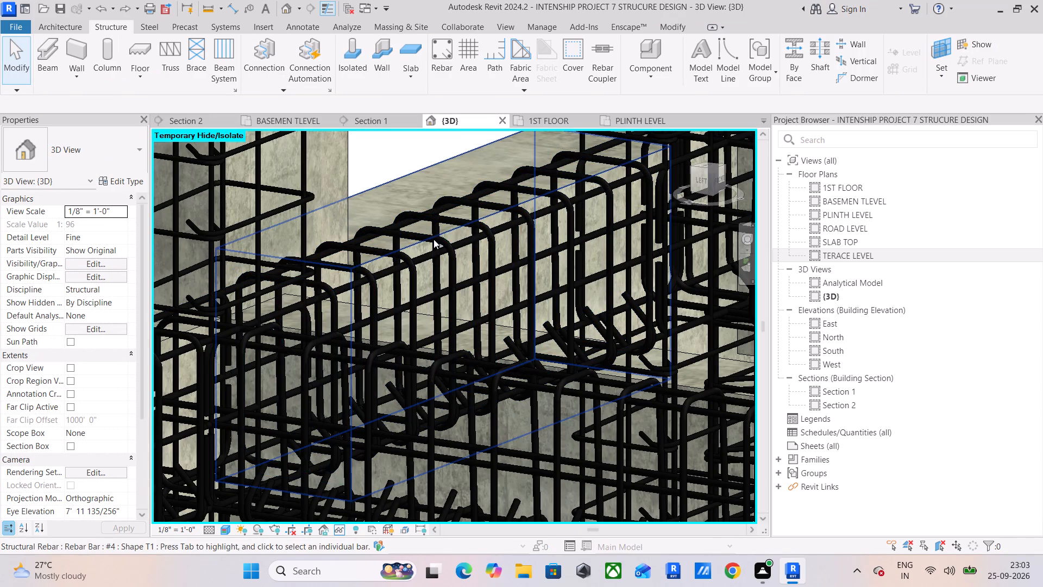
Select the whole frame, review its related warnings and show the #4 shape T1 rebar listed under Warning 1.
left_click(443, 238)
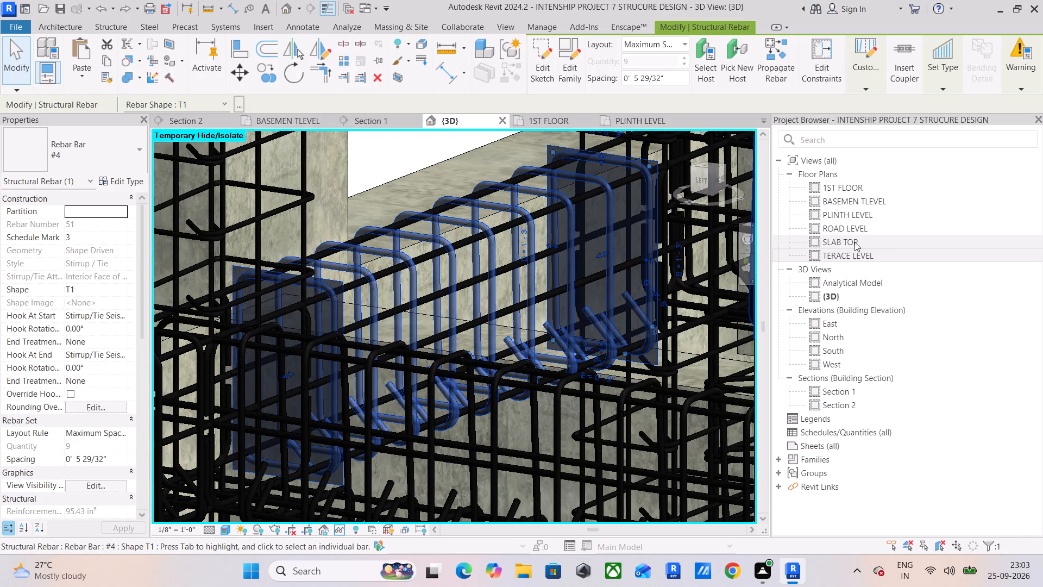
scroll(513, 231, "down", 11)
scroll(445, 221, "down", 4)
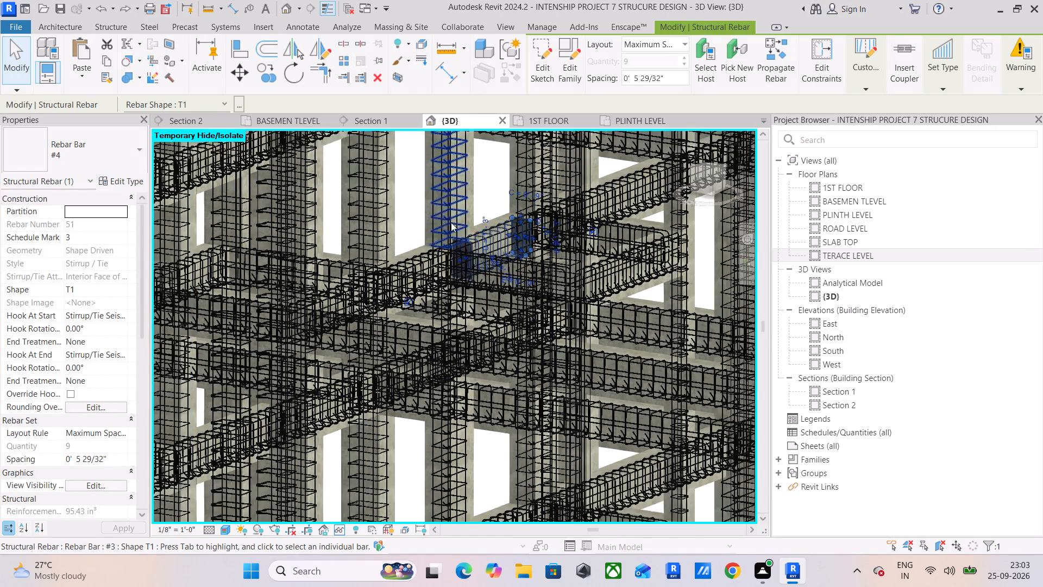
scroll(451, 222, "down", 13)
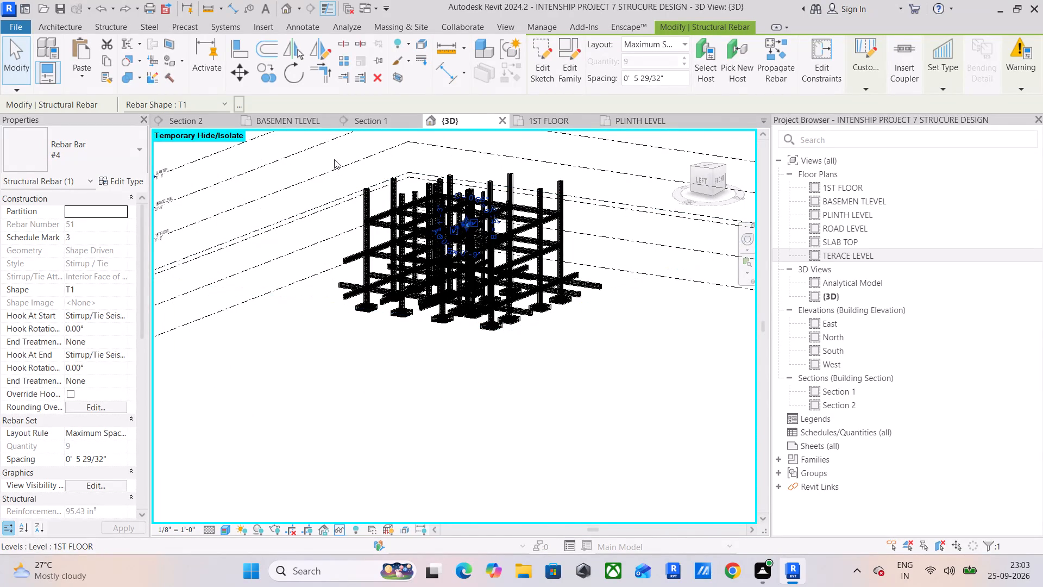
left_click_drag(331, 156, 627, 346)
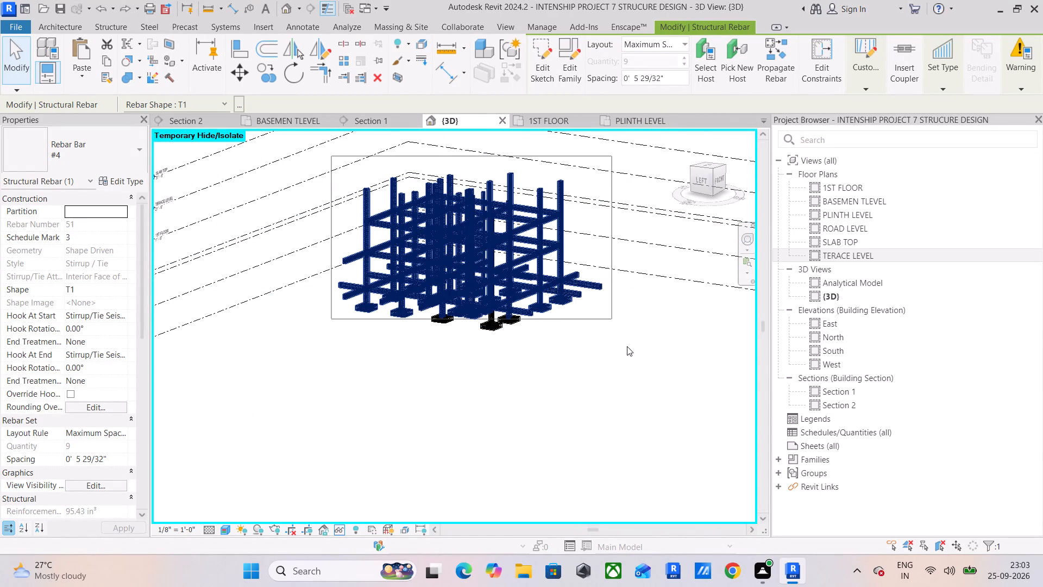
left_click_drag(627, 346, 630, 359)
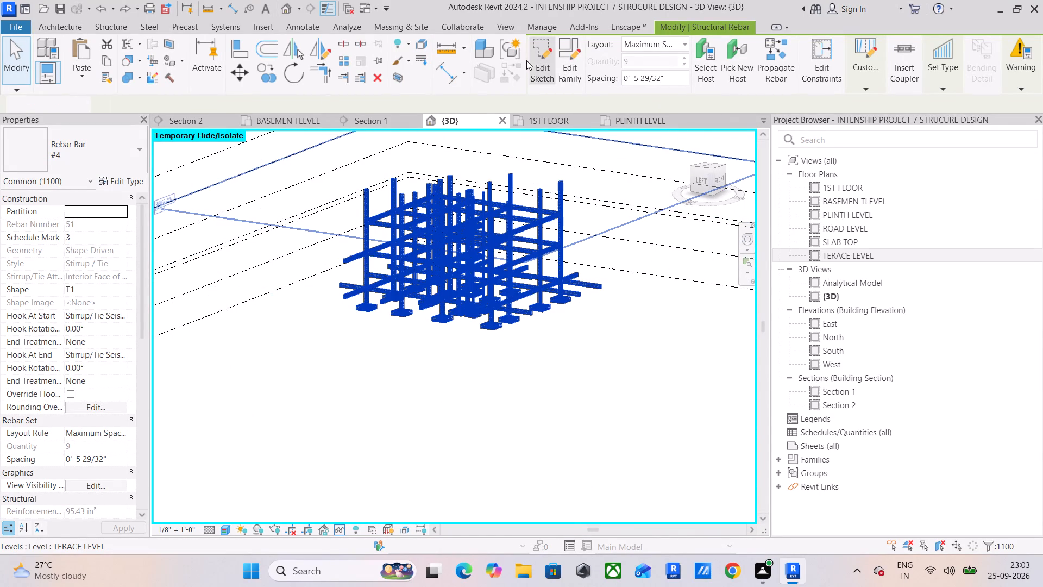
left_click(580, 69)
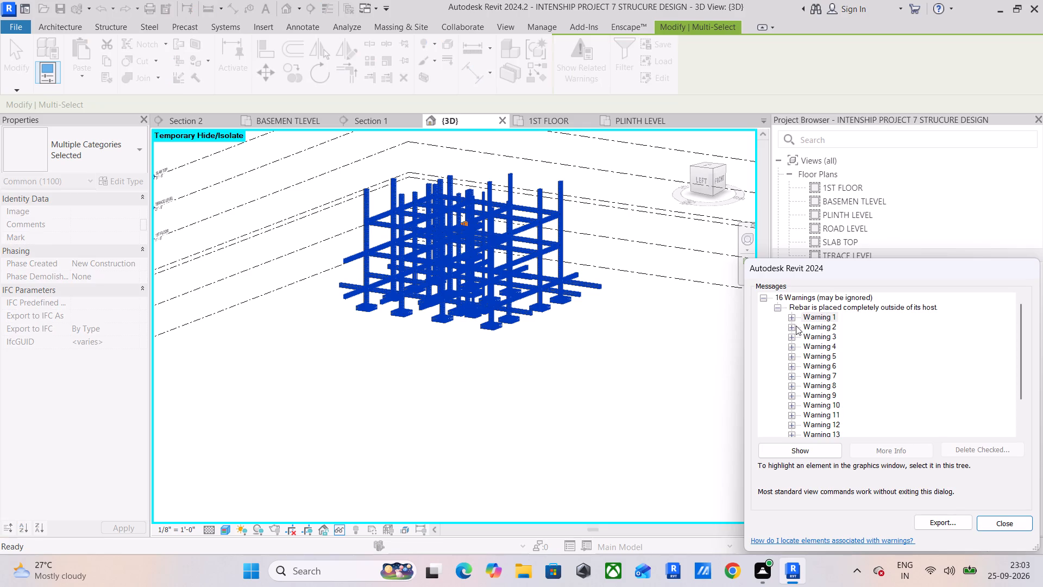
left_click(790, 314)
left_click(815, 326)
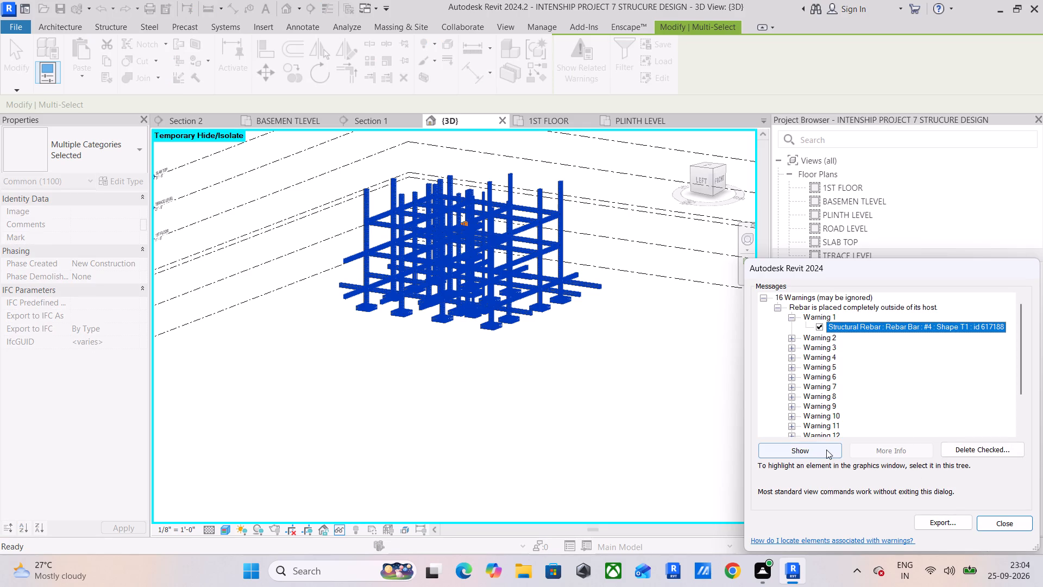
left_click(823, 447)
scroll(487, 256, "up", 6)
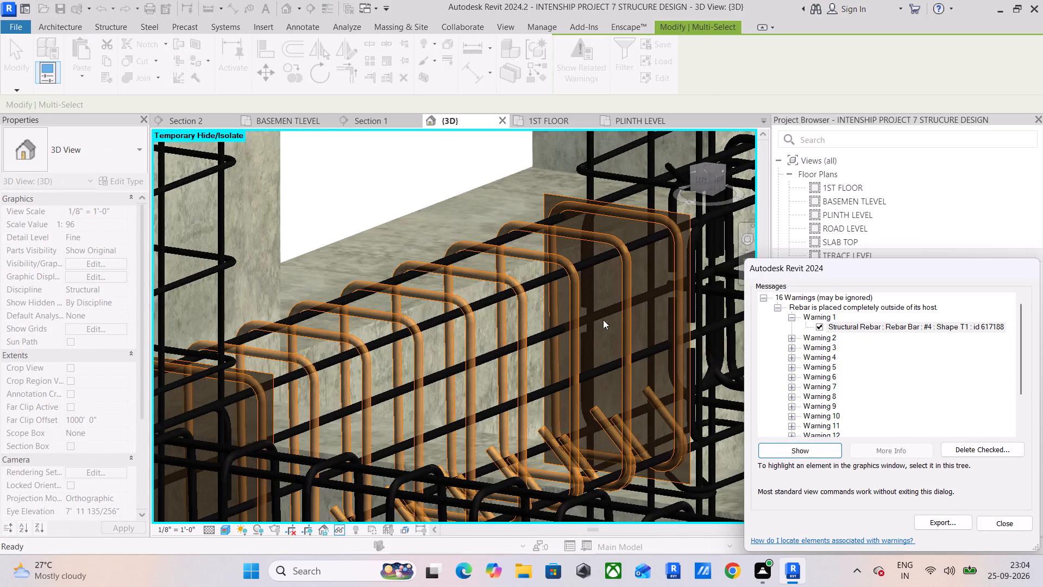
left_click(1006, 522)
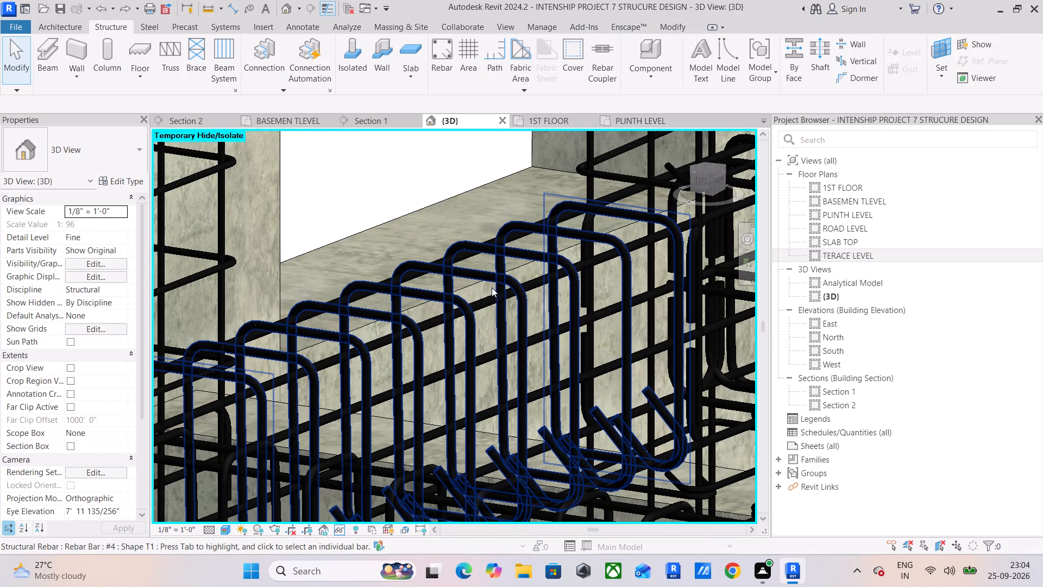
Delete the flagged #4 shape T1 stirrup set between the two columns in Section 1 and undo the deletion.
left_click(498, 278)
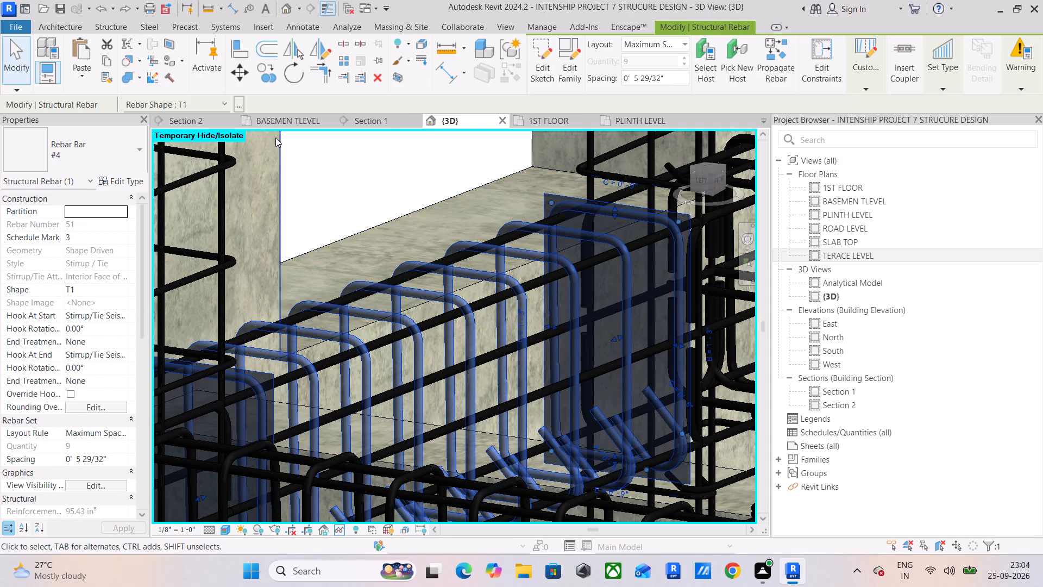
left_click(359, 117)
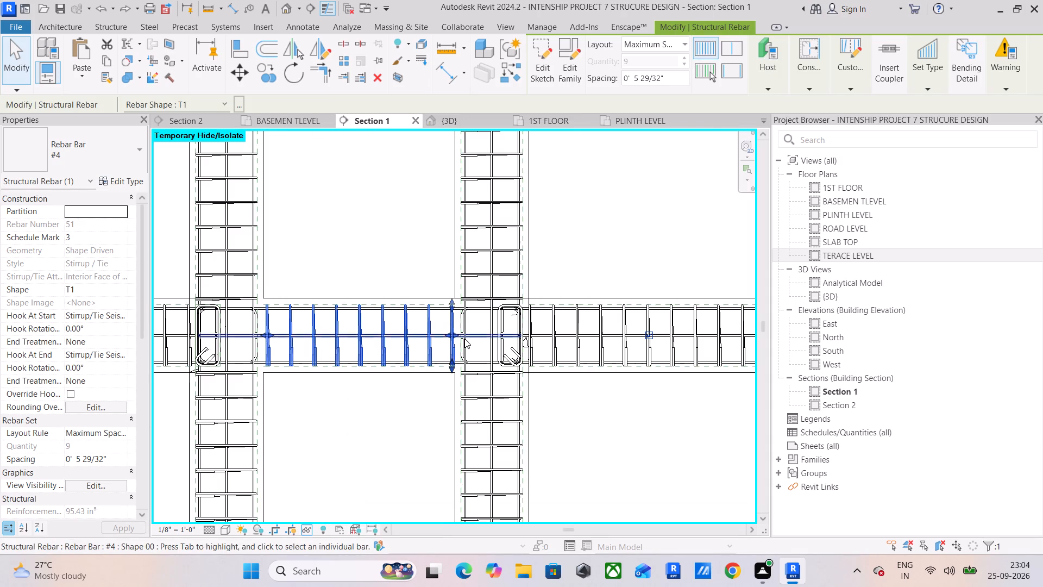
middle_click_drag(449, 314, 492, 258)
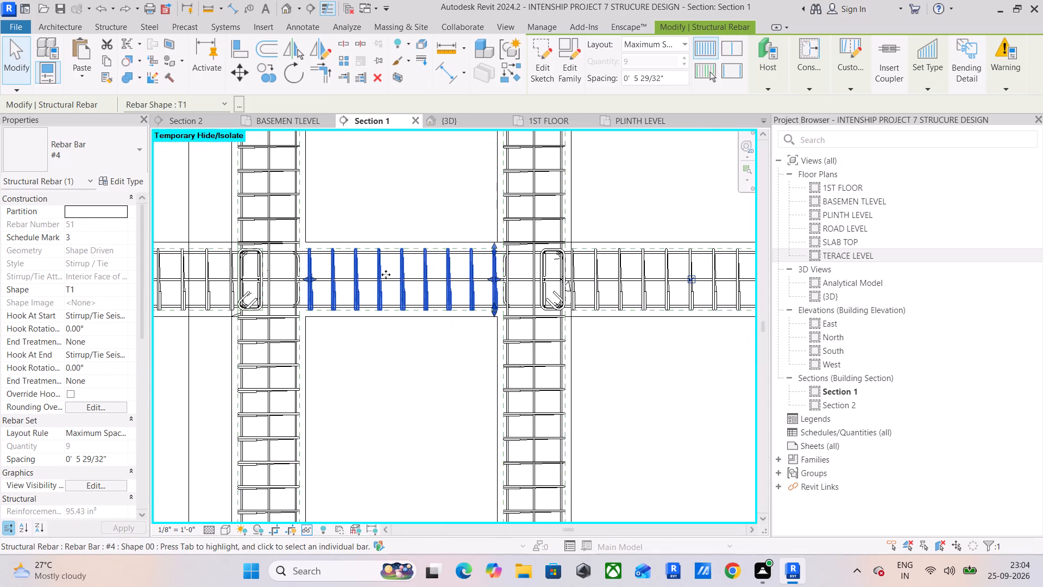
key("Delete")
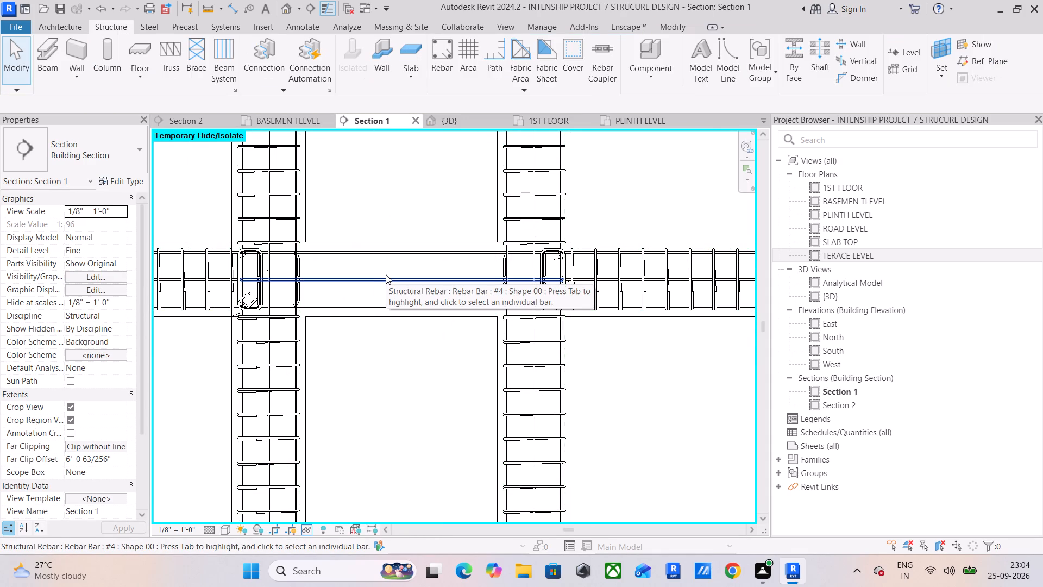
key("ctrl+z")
Pull the end of the short beam's #4 shape T1 stirrup set slightly back from the column face in Section 1.
left_click(353, 264)
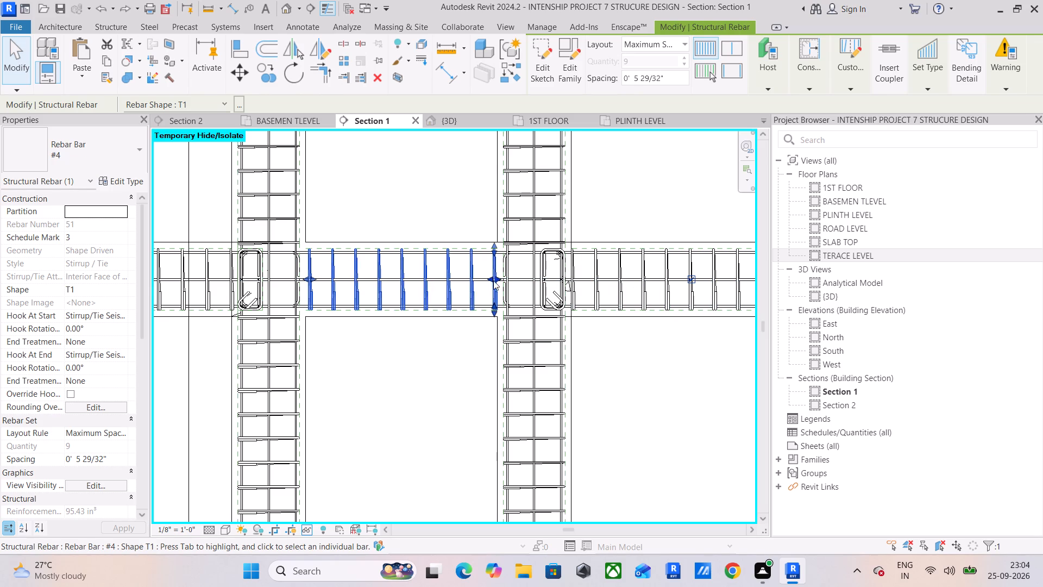
scroll(486, 274, "up", 5)
left_click_drag(508, 282, 492, 286)
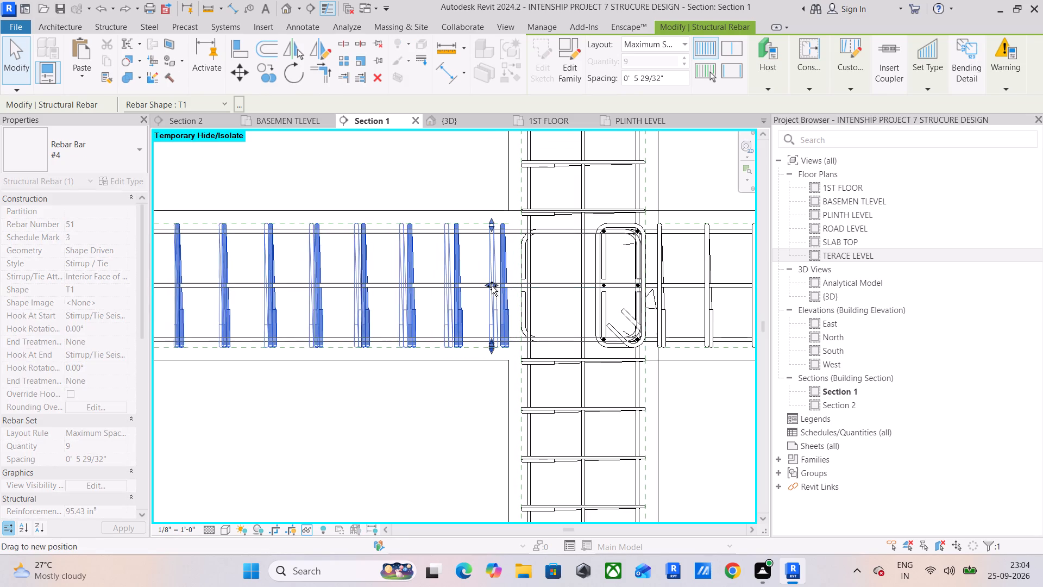
left_click_drag(492, 286, 491, 289)
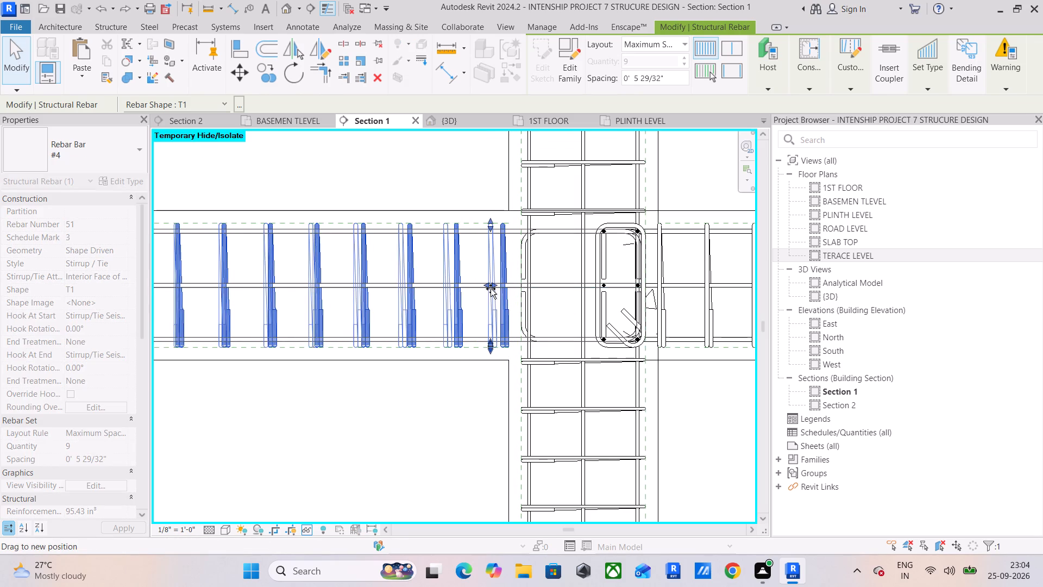
left_click_drag(491, 289, 497, 290)
middle_click_drag(414, 291, 634, 285)
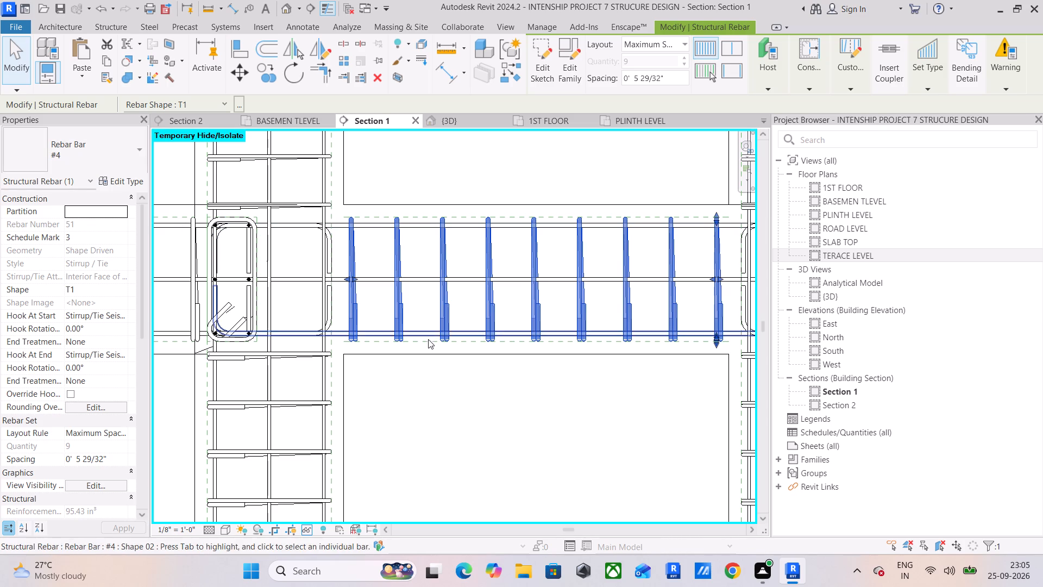
scroll(552, 259, "down", 4)
middle_click_drag(552, 259, 379, 274)
scroll(562, 284, "up", 4)
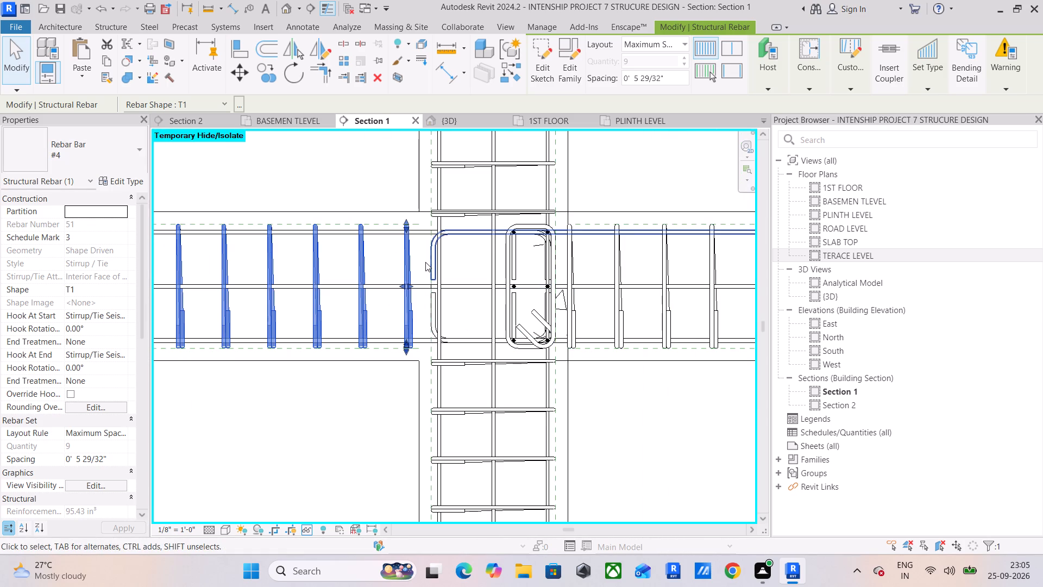
scroll(412, 296, "down", 4)
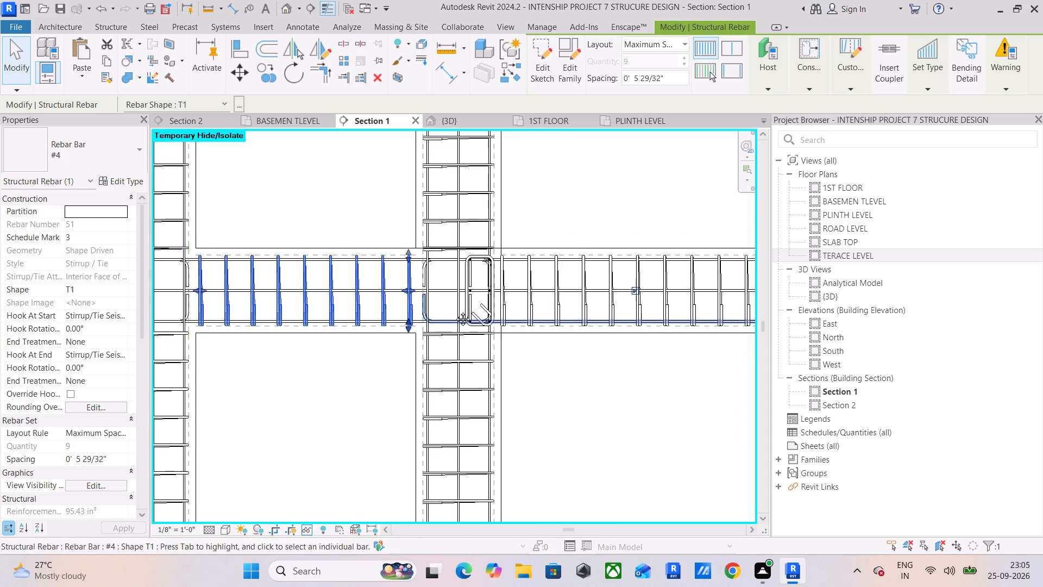
middle_click_drag(445, 309, 547, 313)
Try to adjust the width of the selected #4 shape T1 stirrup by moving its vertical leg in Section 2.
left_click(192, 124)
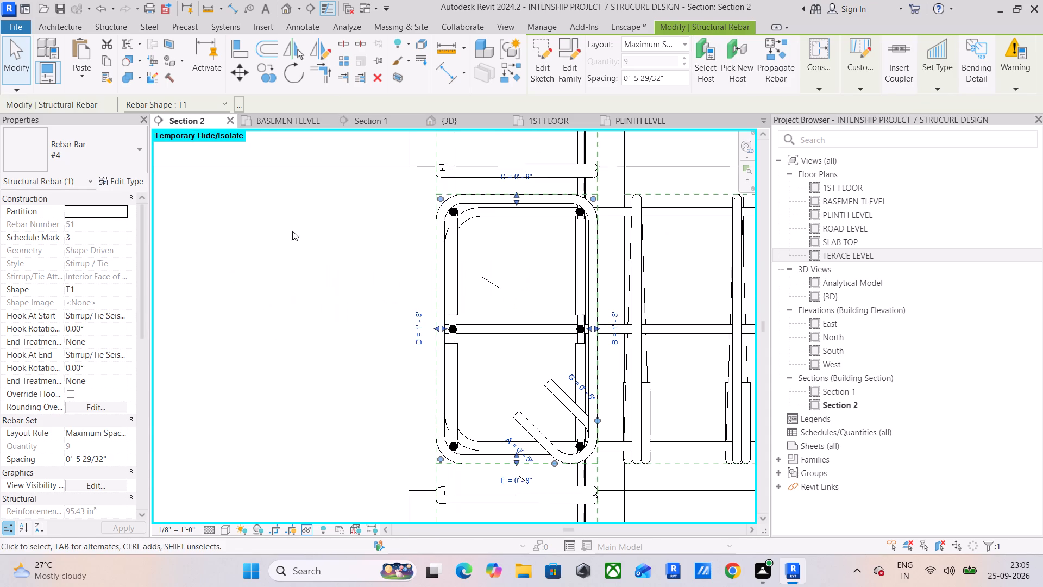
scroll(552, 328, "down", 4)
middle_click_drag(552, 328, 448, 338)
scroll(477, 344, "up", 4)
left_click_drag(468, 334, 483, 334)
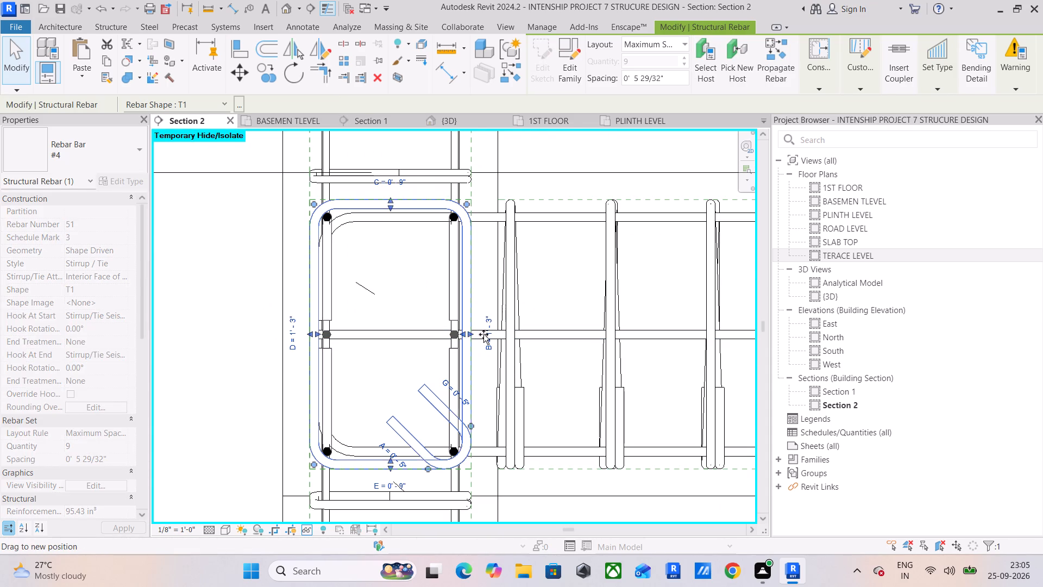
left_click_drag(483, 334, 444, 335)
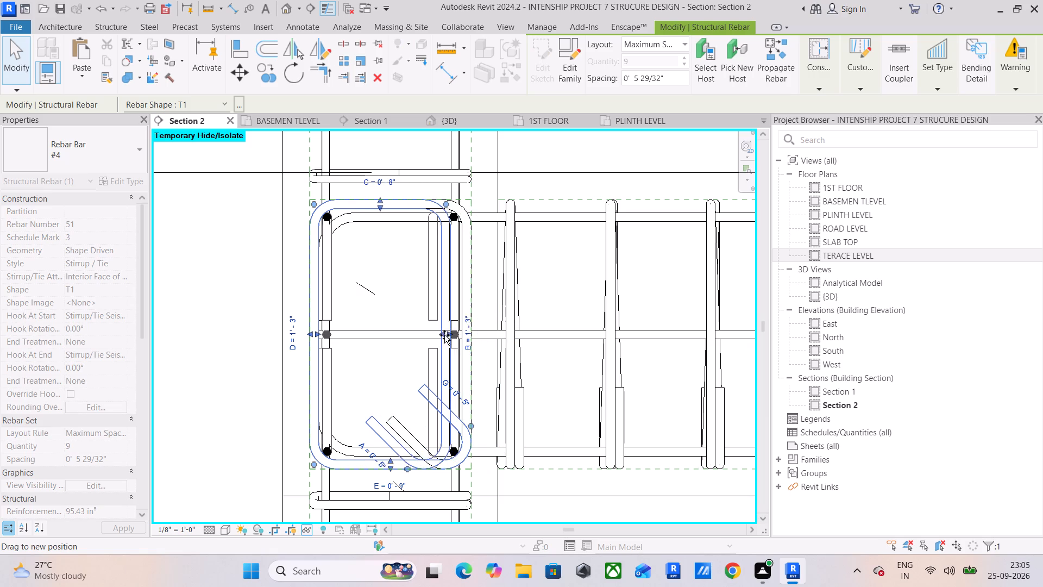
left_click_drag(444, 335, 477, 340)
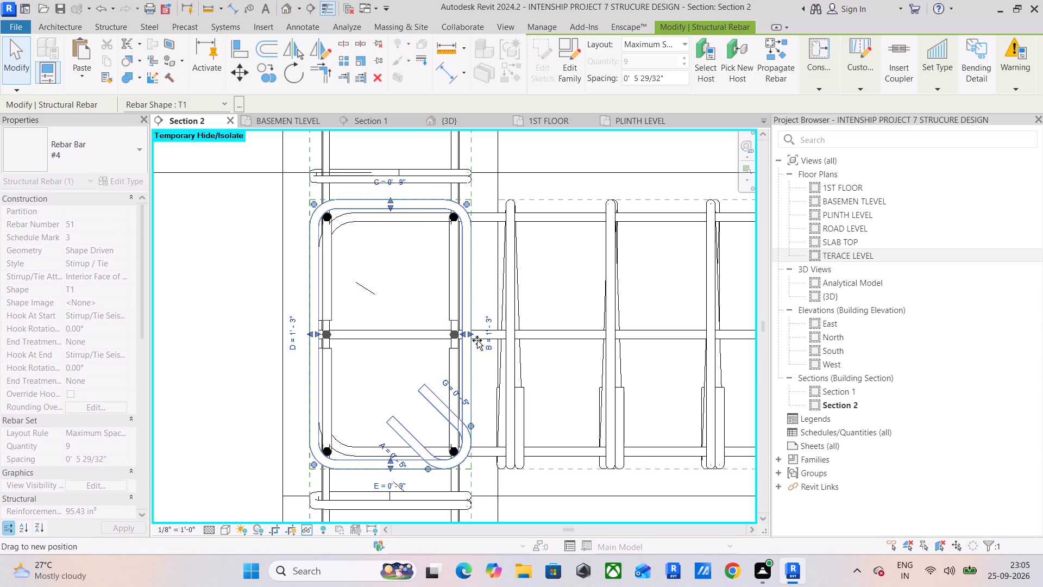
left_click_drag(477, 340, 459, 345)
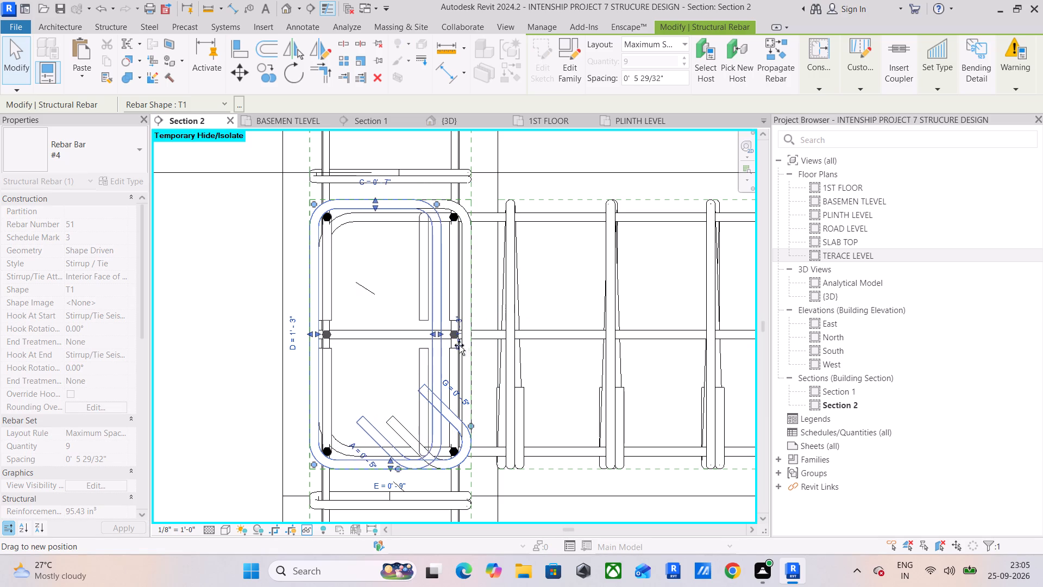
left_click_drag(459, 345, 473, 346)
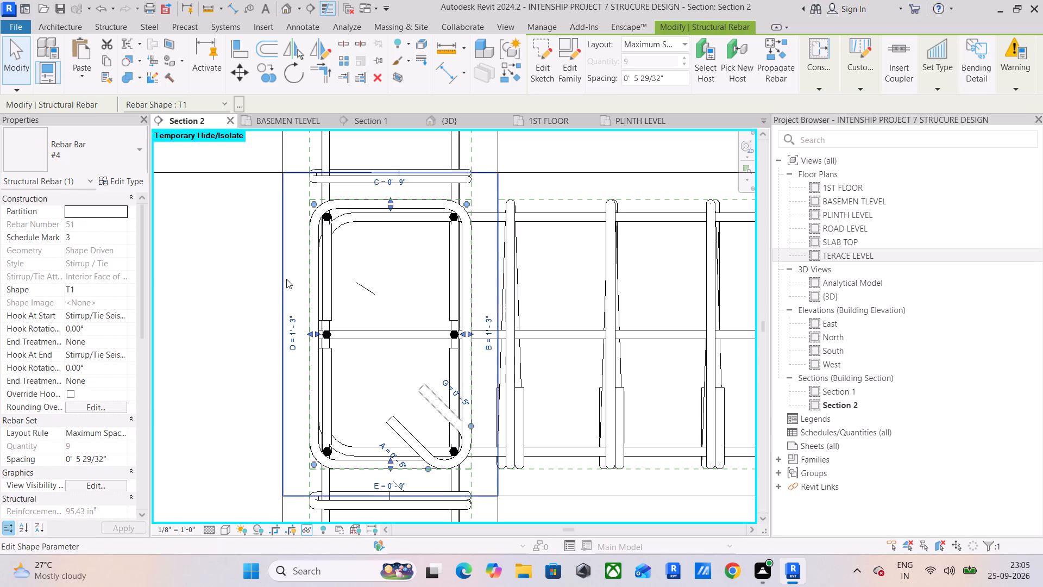
Examine the selected #4 shape T1 stirrup set on the short beam from several angles in the 3D view.
scroll(286, 279, "down", 3)
left_click(458, 122)
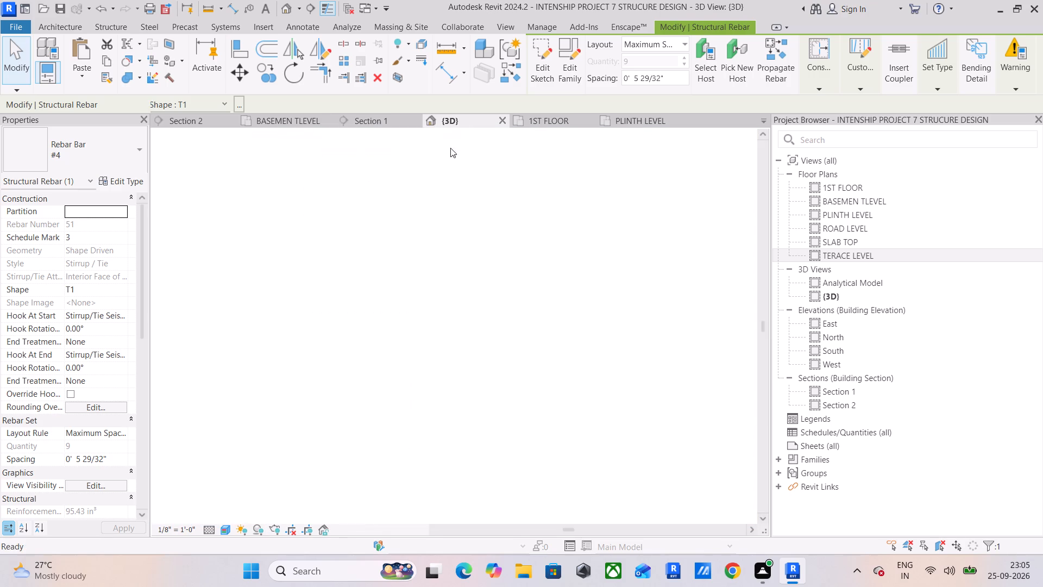
scroll(513, 290, "down", 6)
middle_click_drag(513, 289, 573, 196)
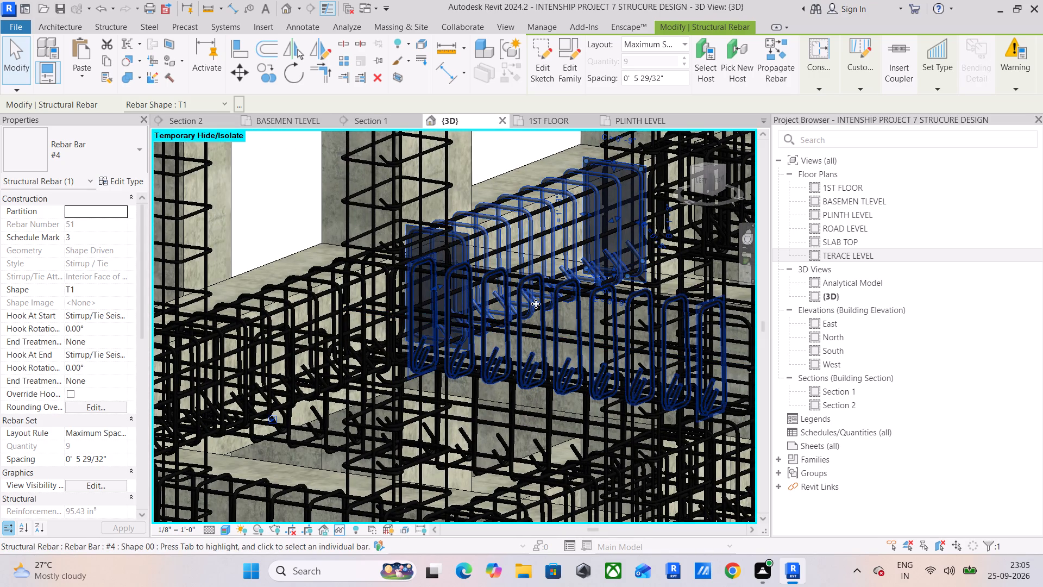
middle_click_drag(381, 313, 391, 321, "shift")
middle_click_drag(340, 313, 488, 326, "shift")
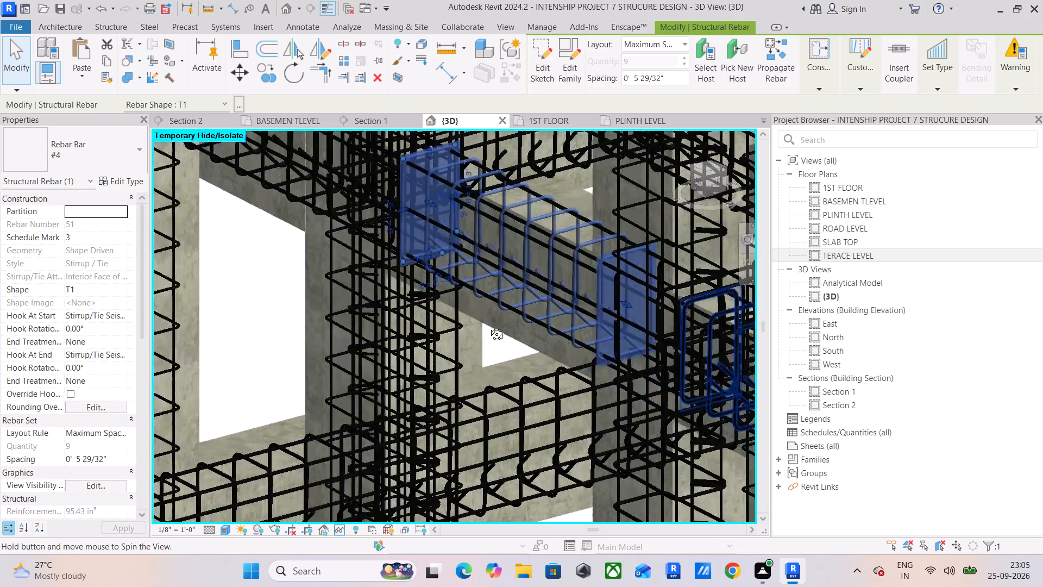
middle_click_drag(488, 326, 505, 315, "shift")
middle_click_drag(432, 322, 537, 333, "shift")
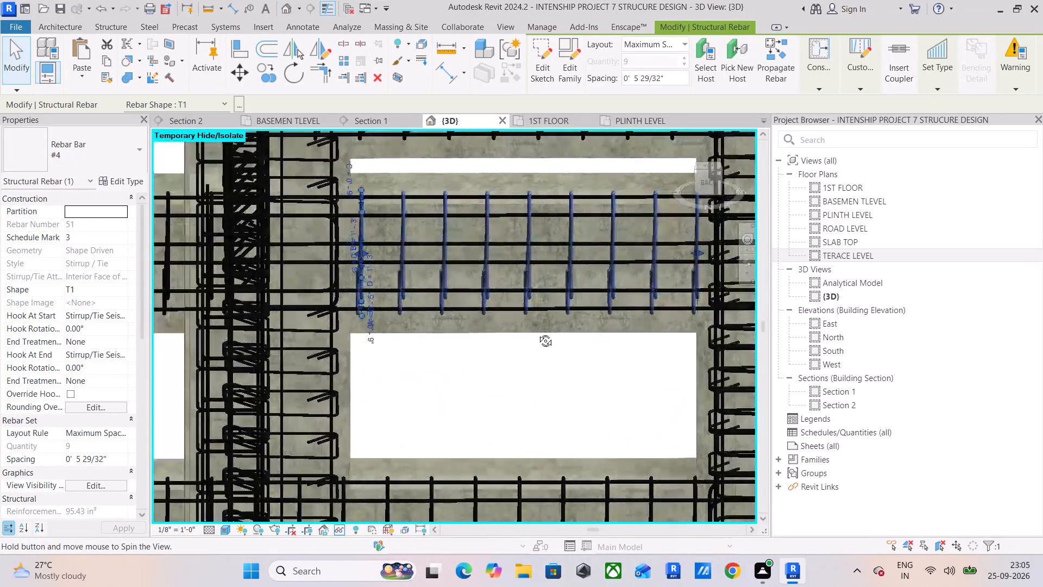
middle_click_drag(537, 333, 477, 322, "shift")
scroll(457, 318, "up", 2)
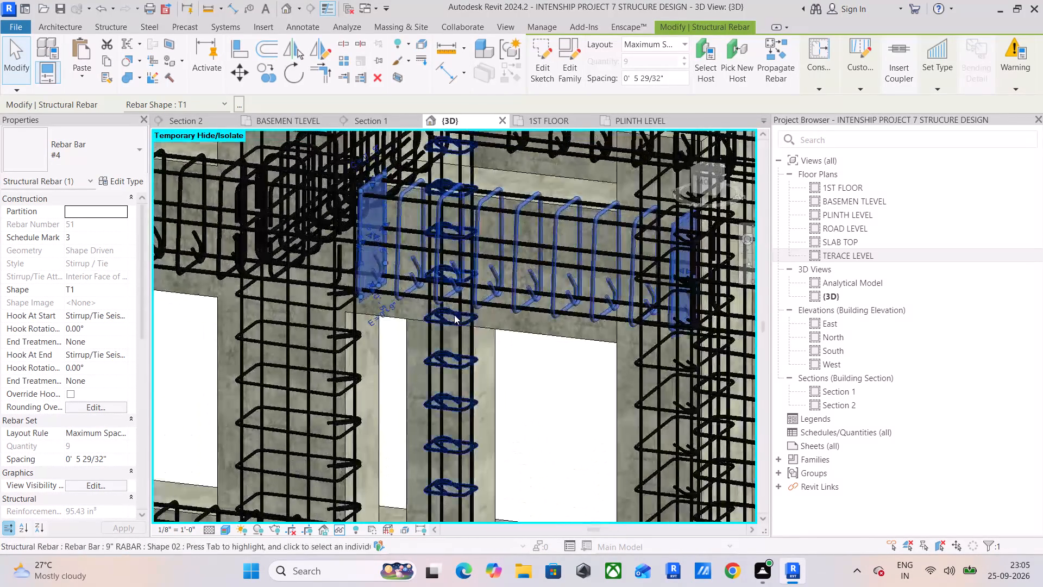
scroll(454, 315, "up", 2)
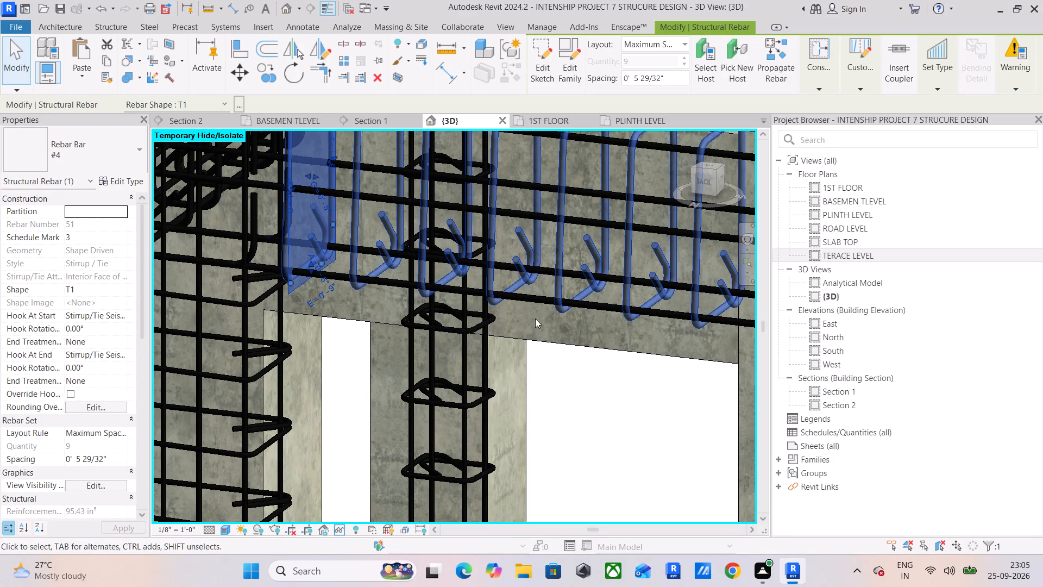
left_click(563, 412)
Select the whole frame, review its related warnings and show the #4 shape 02 rebar listed under Warning 2.
scroll(538, 369, "down", 5)
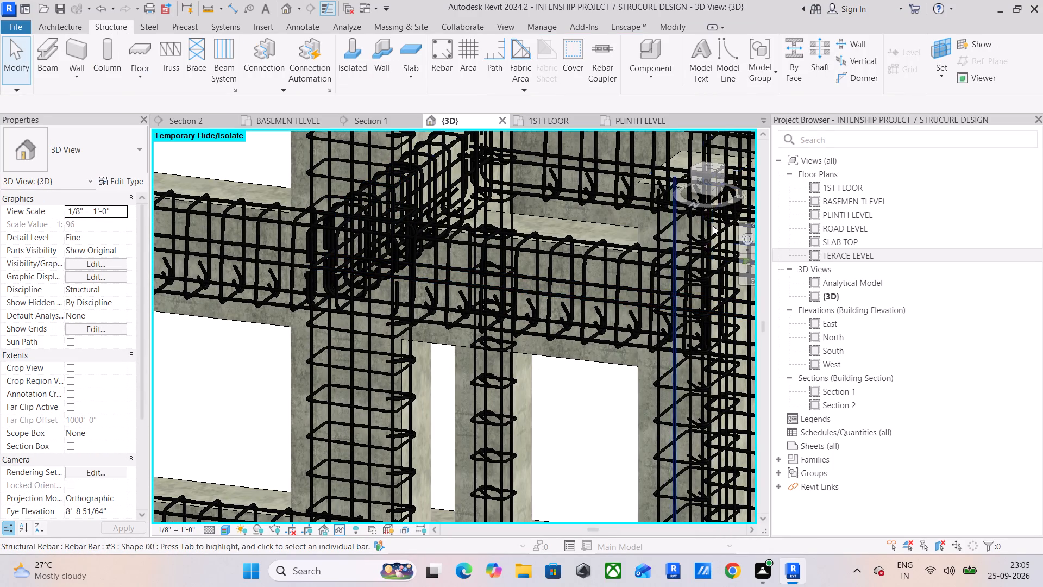
scroll(611, 221, "down", 17)
middle_click_drag(594, 249, 484, 333)
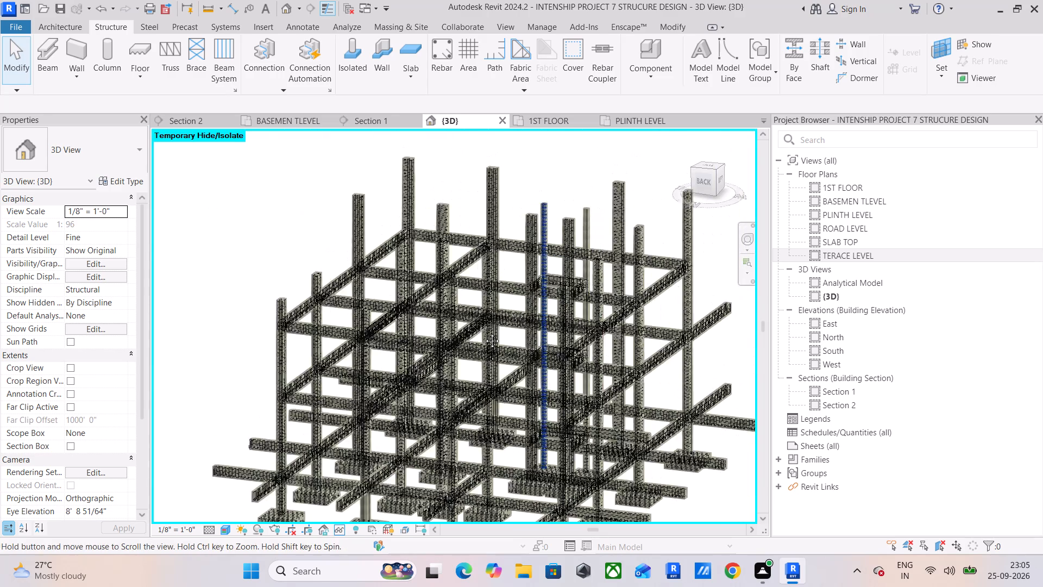
middle_click_drag(484, 333, 478, 334)
scroll(476, 330, "up", 1)
scroll(466, 315, "down", 5)
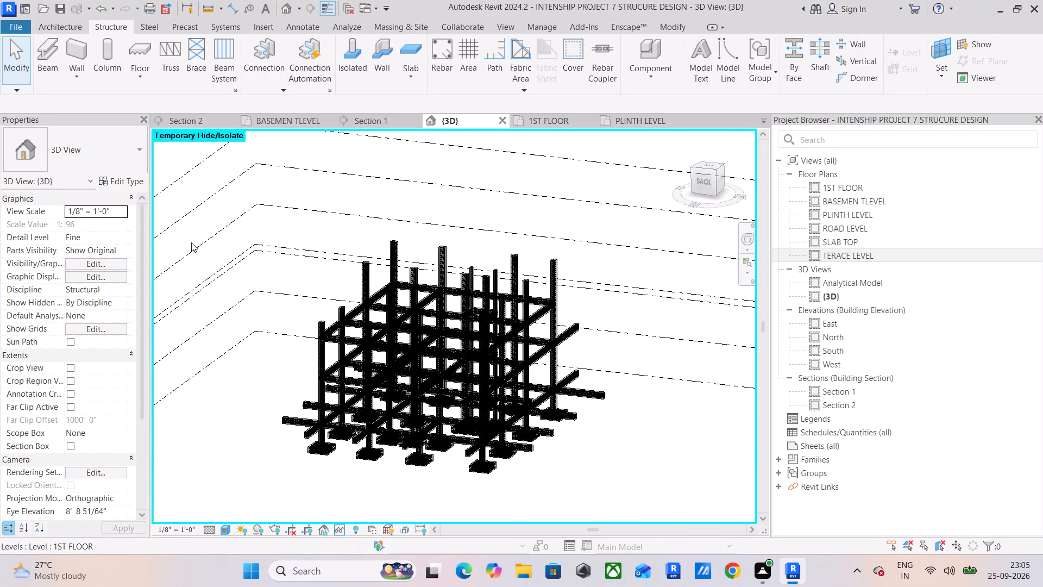
left_click_drag(186, 236, 740, 501)
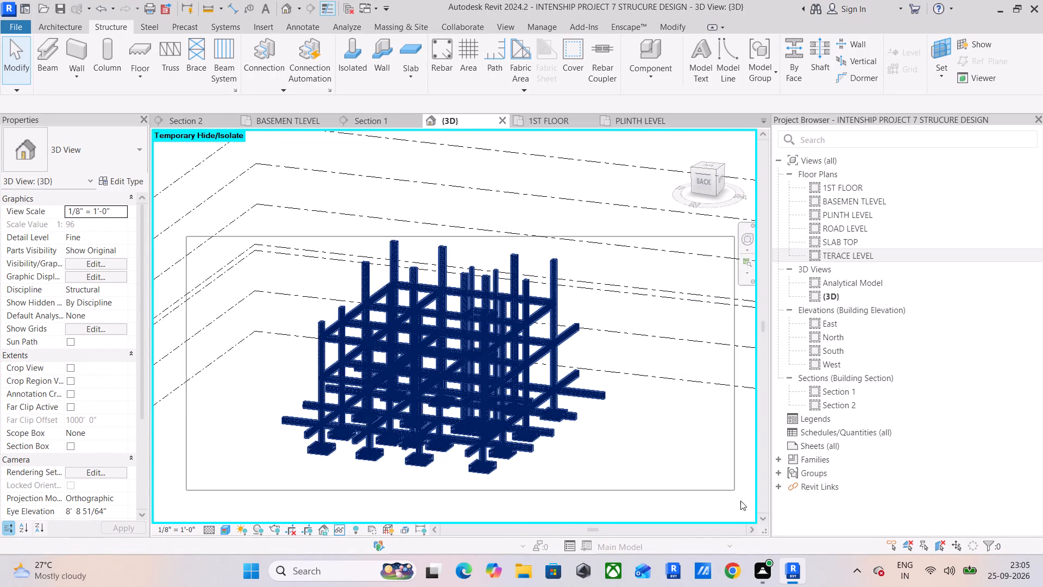
left_click_drag(740, 501, 744, 505)
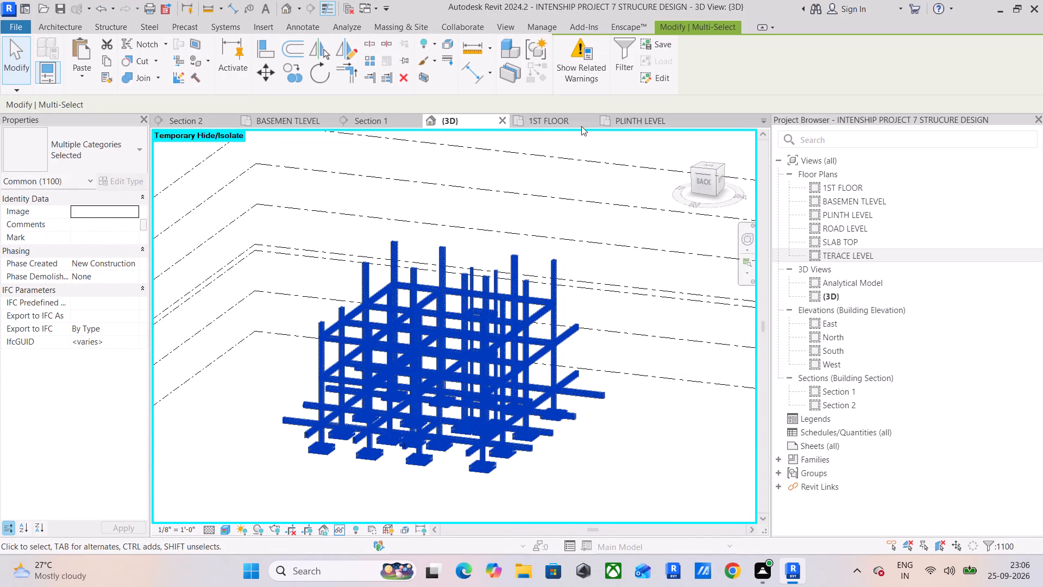
left_click(587, 80)
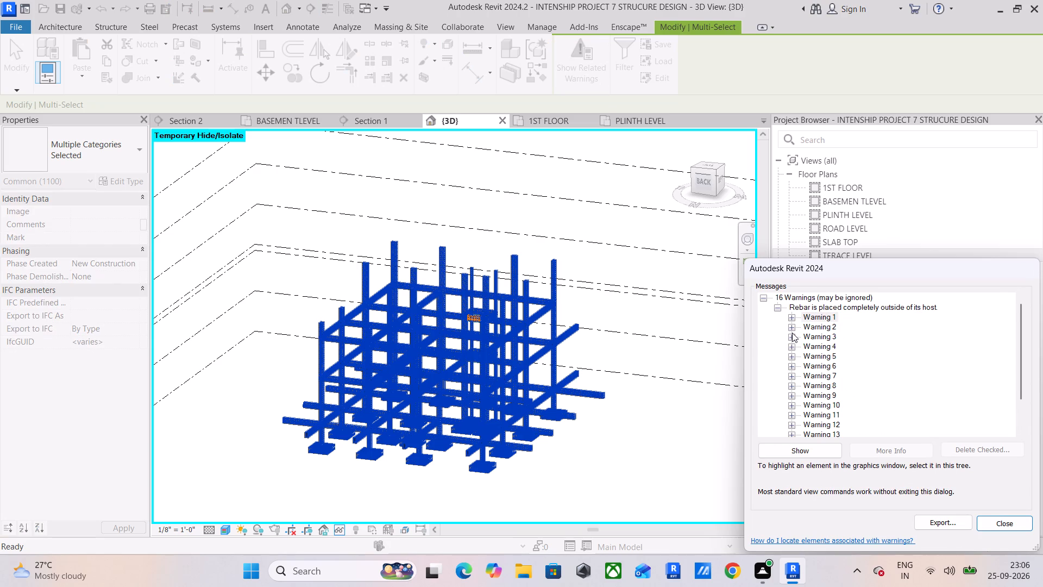
left_click(791, 332)
left_click(795, 332)
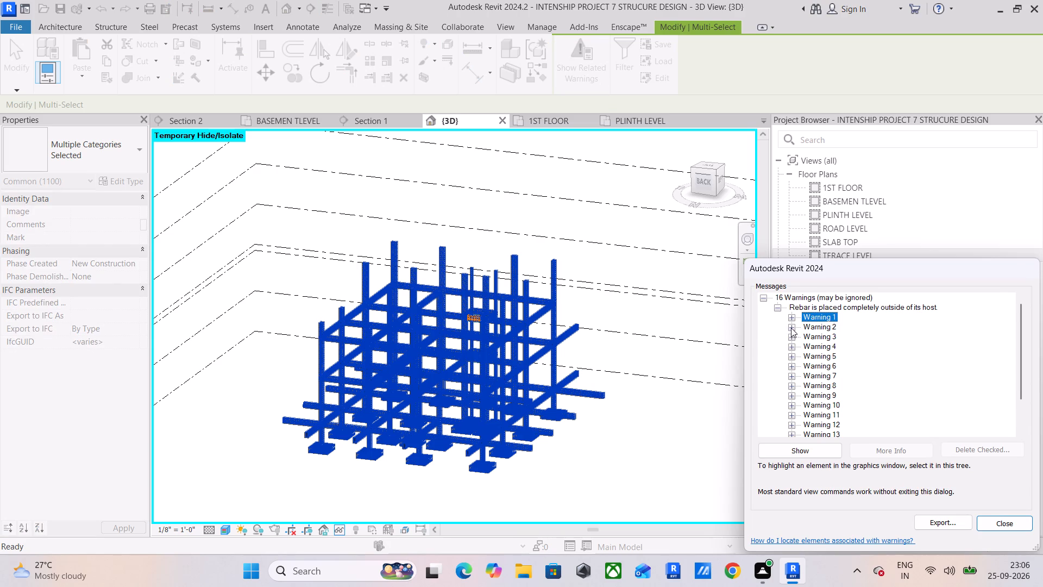
left_click(791, 327)
left_click(819, 337)
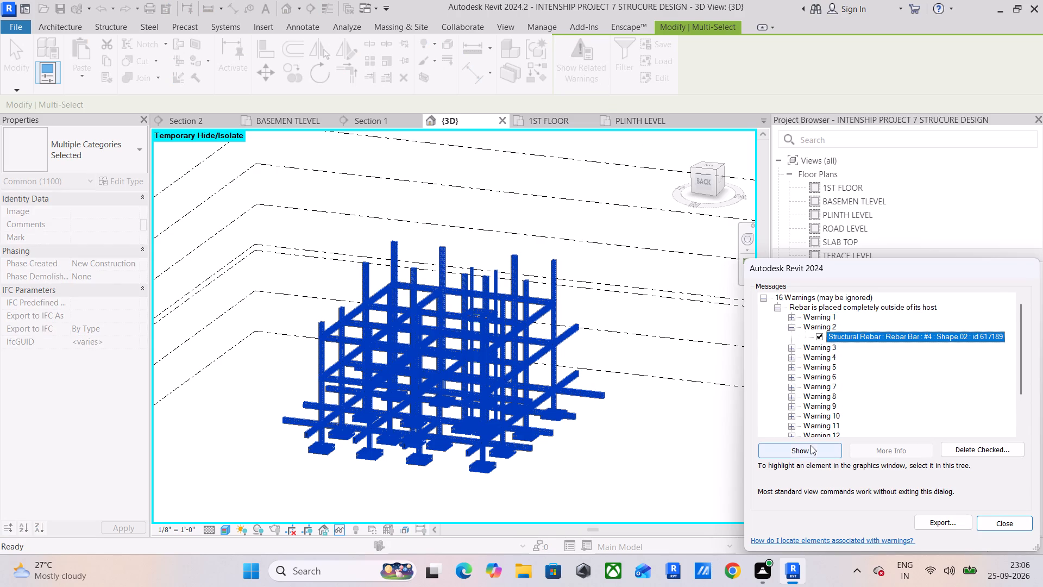
left_click(807, 449)
scroll(457, 321, "up", 5)
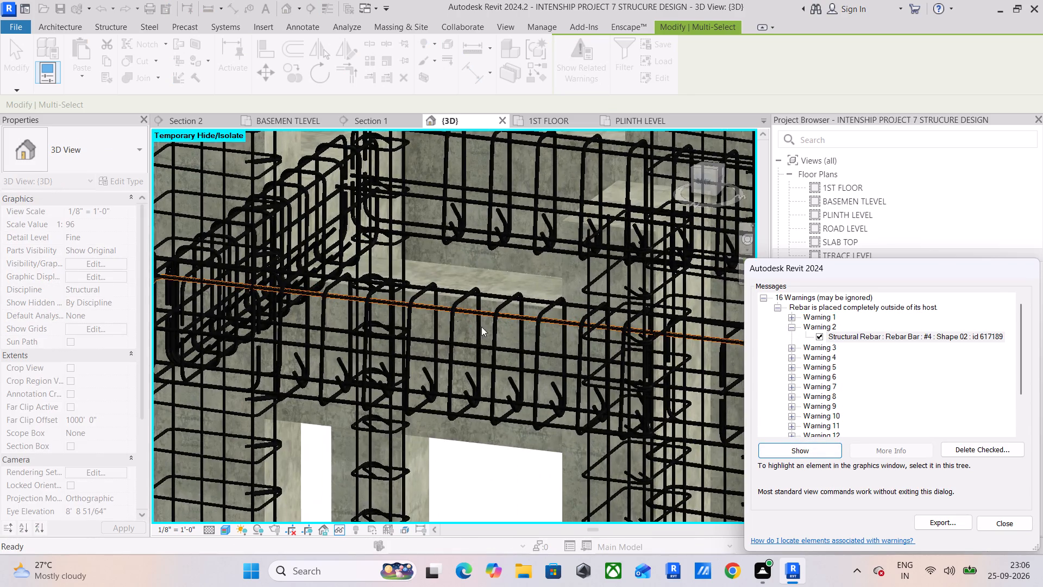
scroll(474, 351, "up", 4)
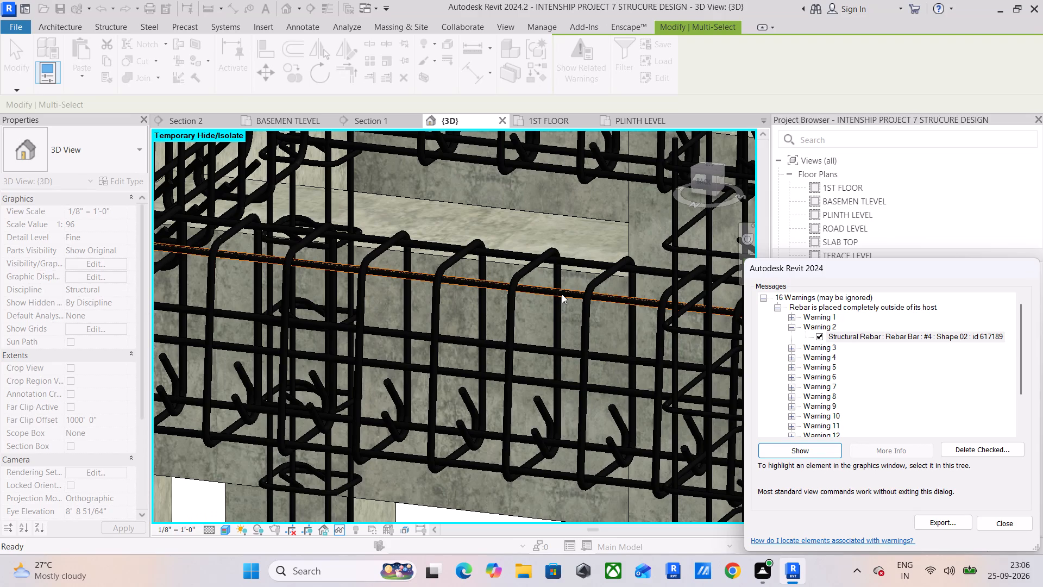
left_click(991, 522)
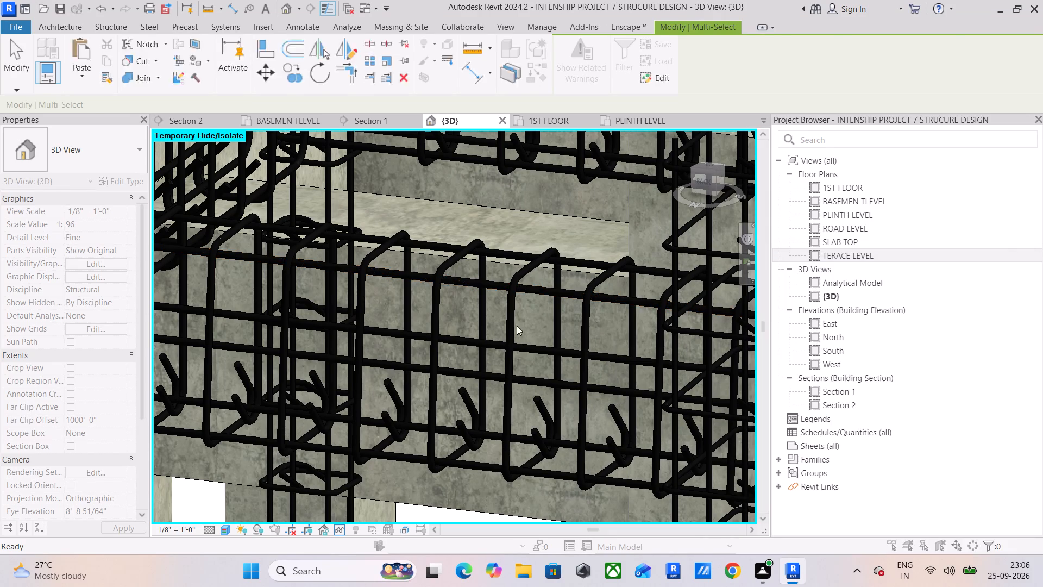
Delete the four misplaced #4 shape 02 bars, 6'-6" long, along the short beam's top and bottom edges.
left_click(545, 292)
key("Delete")
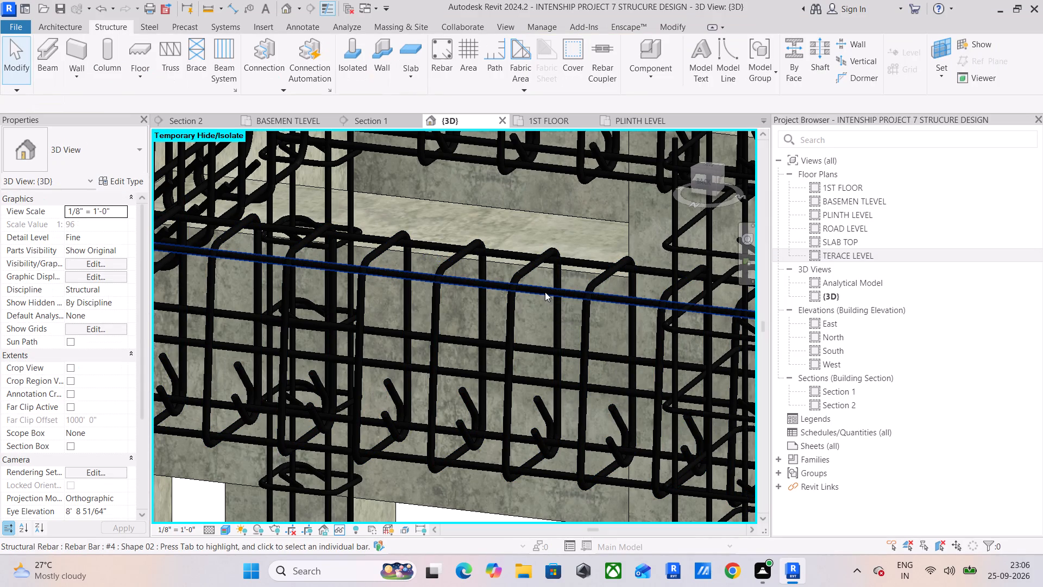
left_click(577, 264)
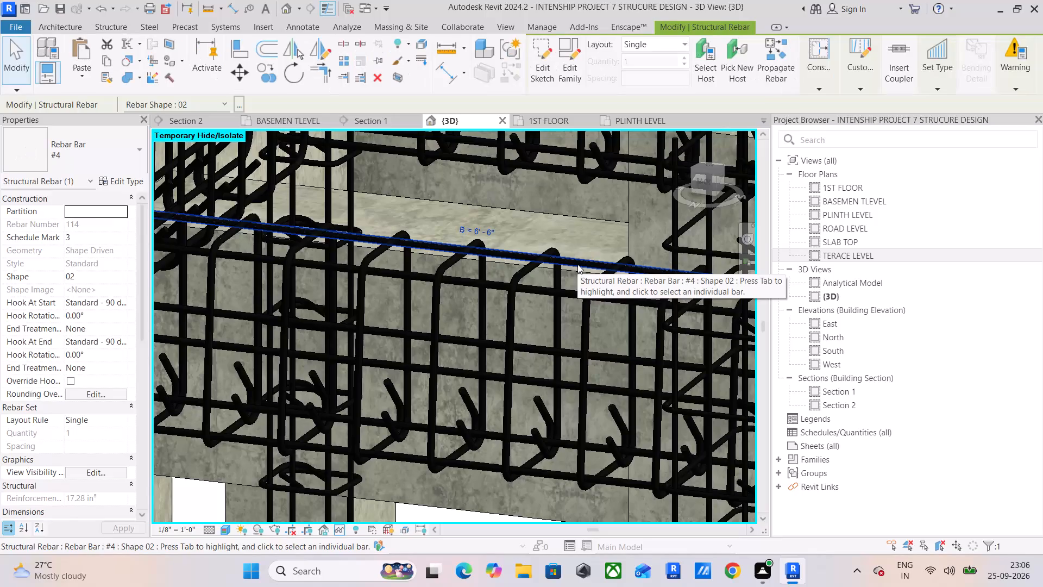
key("Delete")
left_click(551, 478)
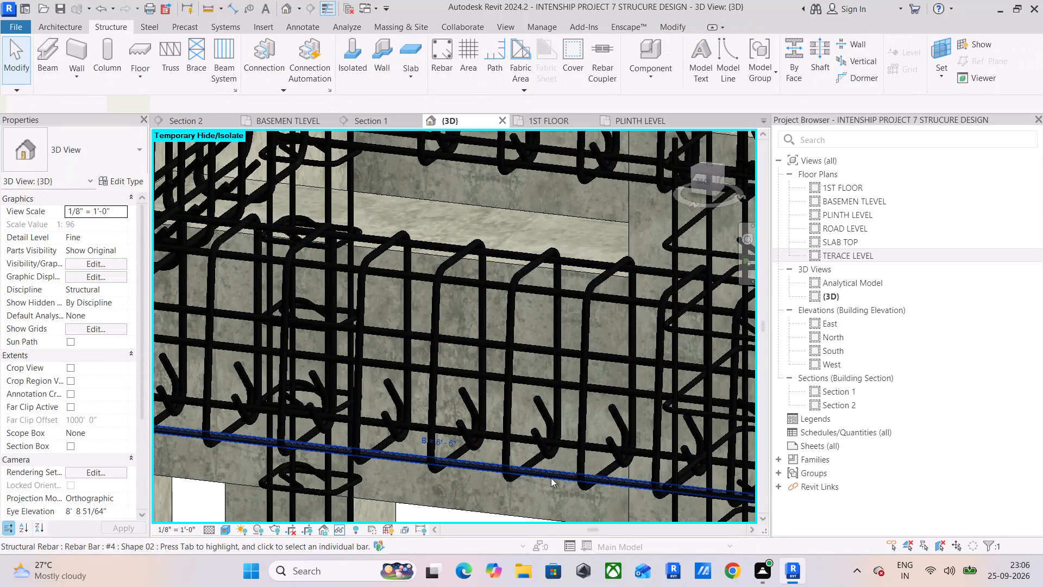
key("Delete")
left_click(571, 445)
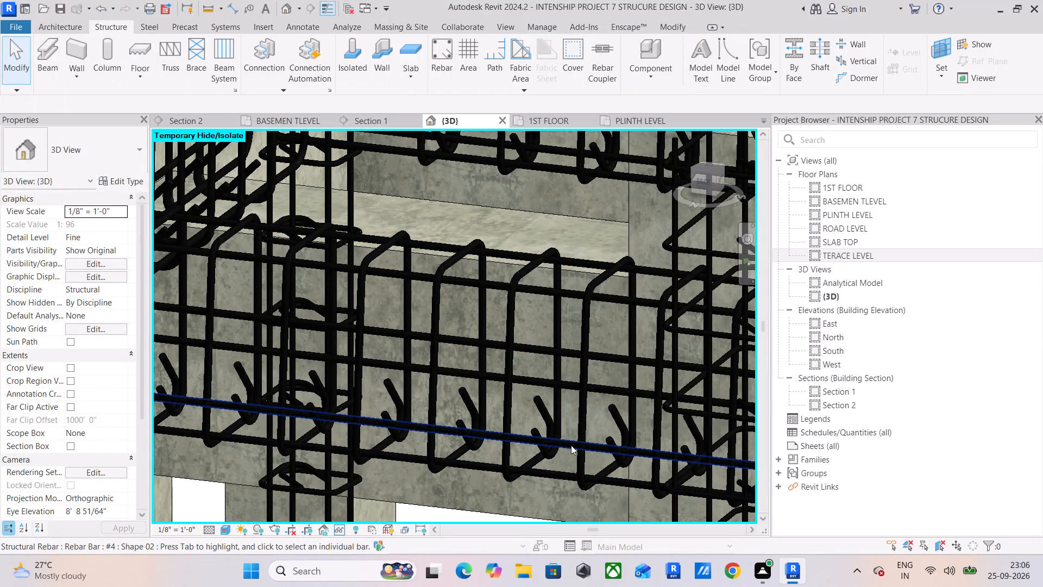
key("Delete")
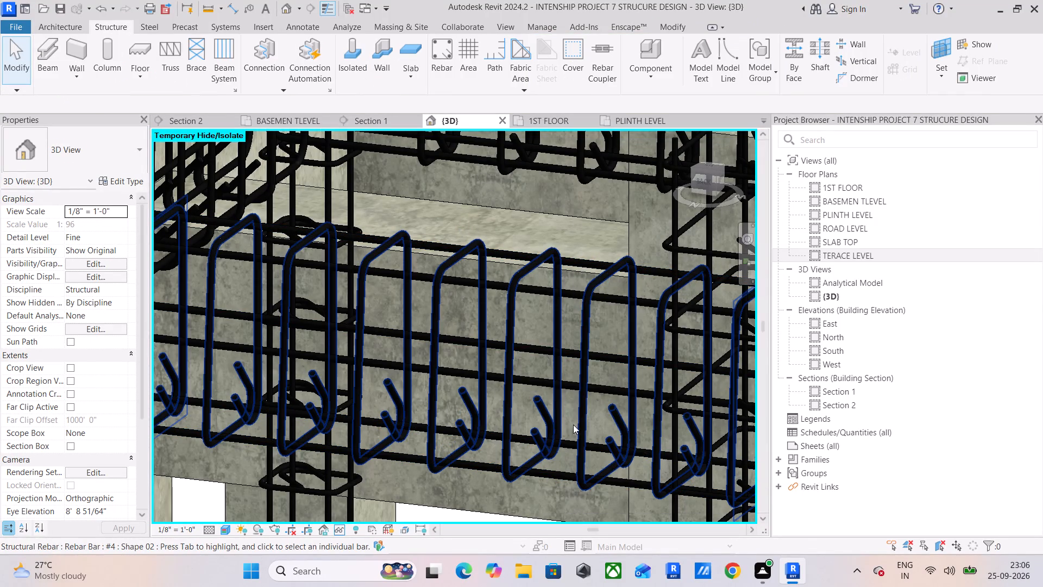
Delete the two misplaced #4 shape 00 bars, 6'-6" long, at the short beam's mid-depth and check the bars left there.
left_click(566, 355)
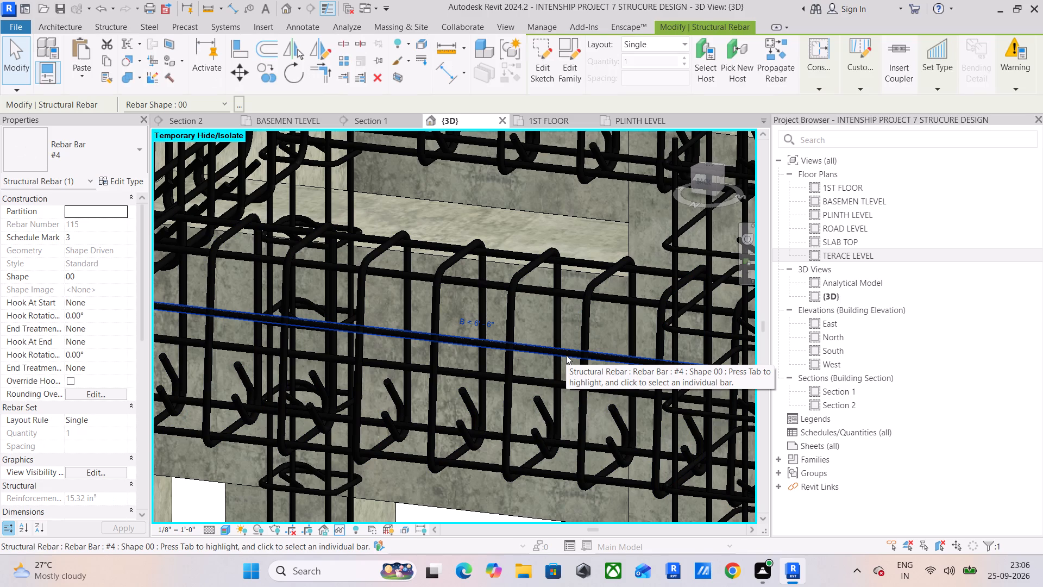
scroll(566, 355, "up", 4)
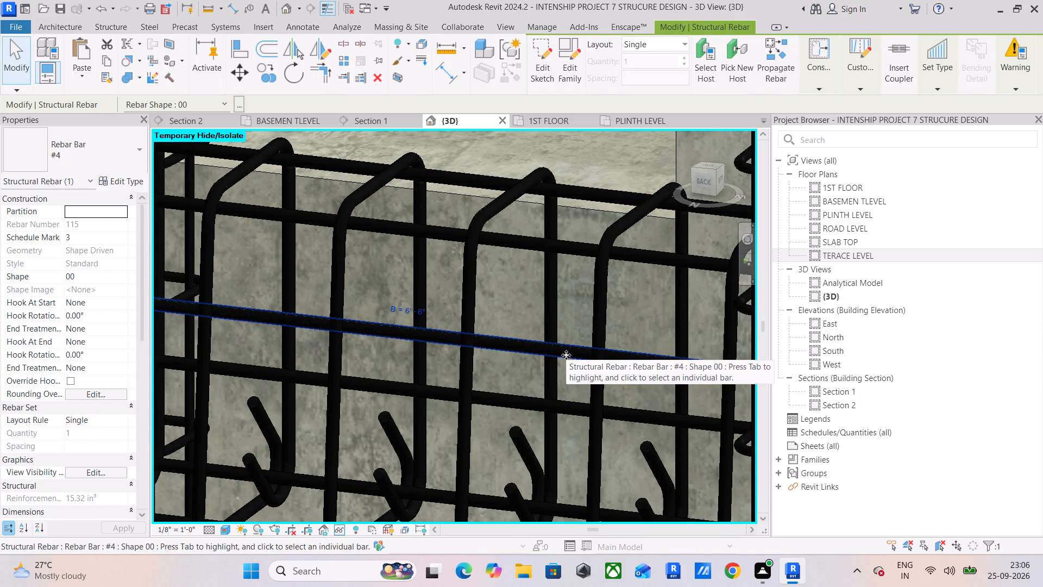
key("Delete")
left_click(575, 405)
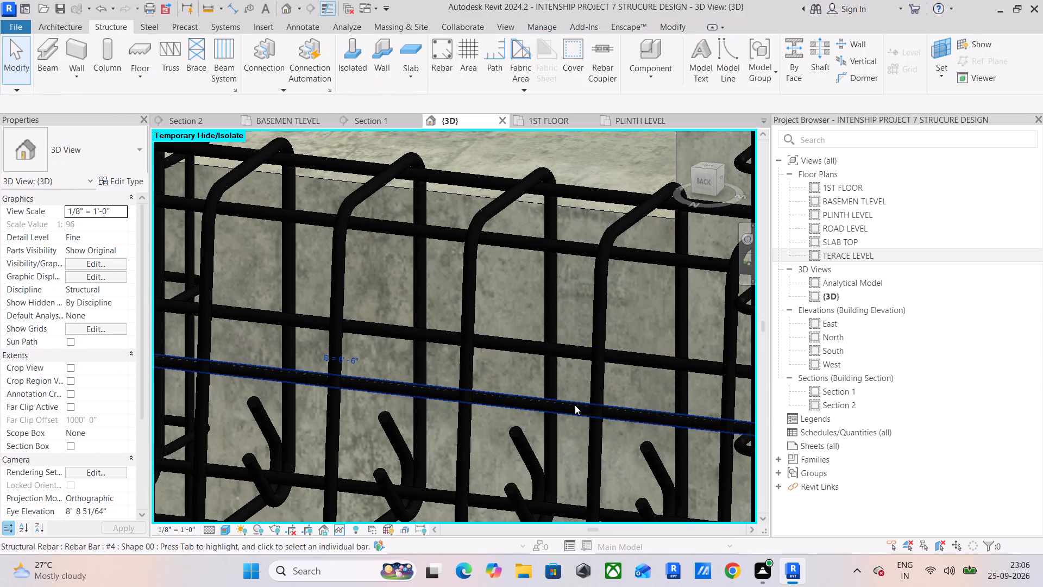
key("Delete")
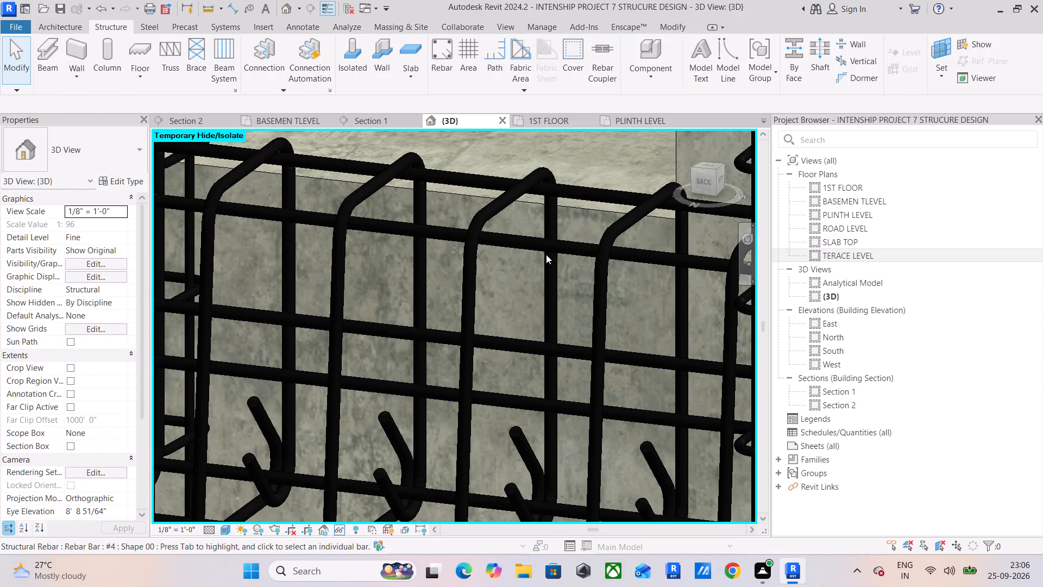
left_click(537, 236)
left_click(569, 347)
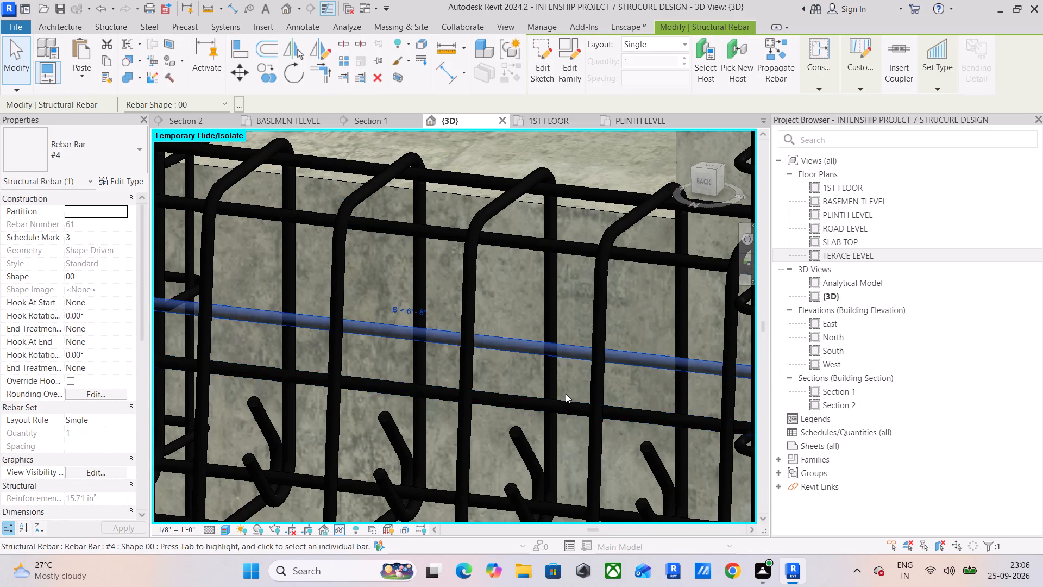
scroll(566, 394, "down", 5)
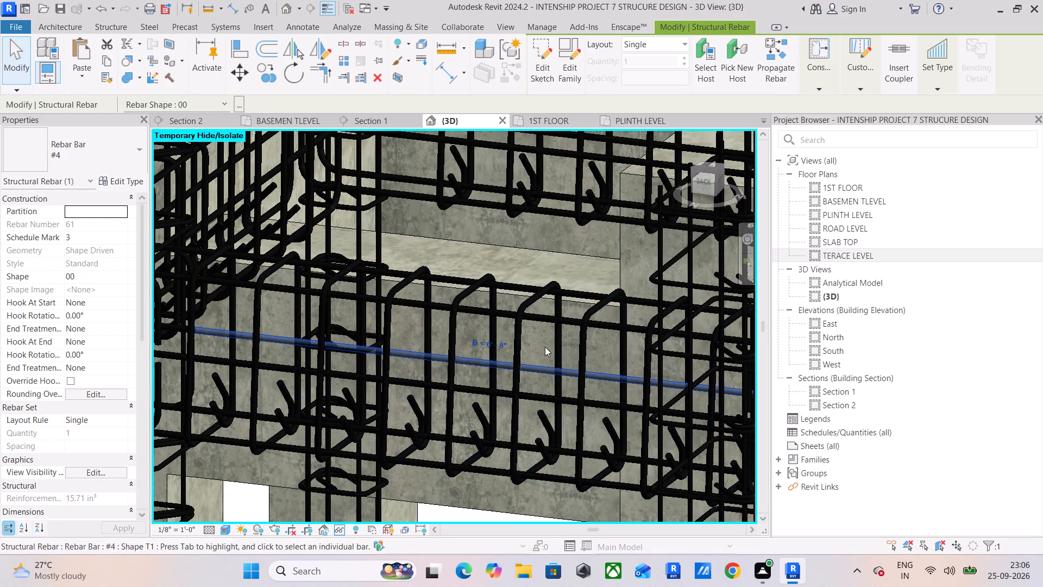
left_click(545, 347)
Select the whole frame, review its related warnings and show the #4 shape 00 rebar listed under Warning 2.
scroll(301, 203, "down", 18)
middle_click_drag(310, 199, 453, 297)
scroll(447, 278, "down", 9)
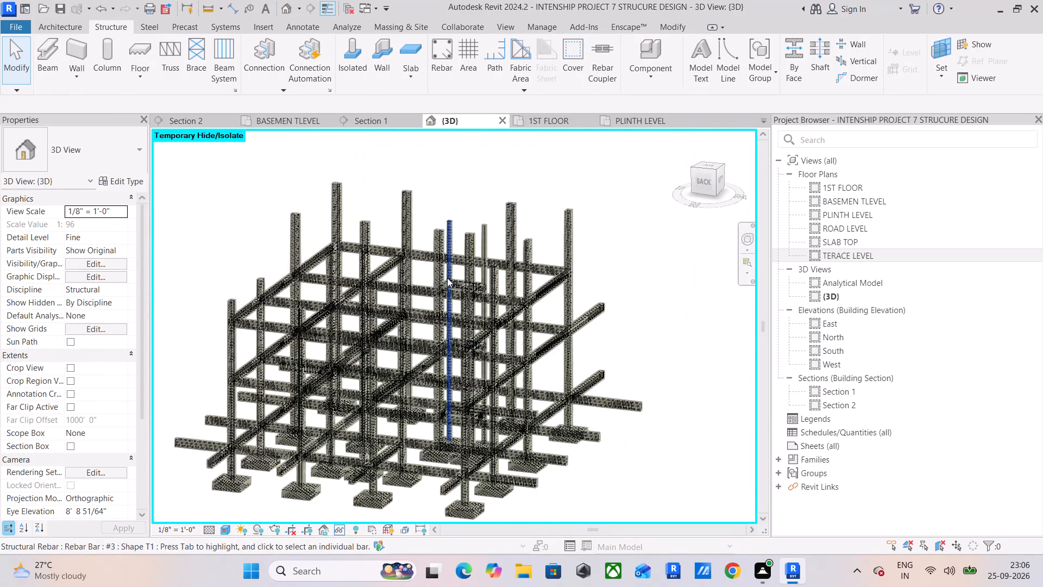
scroll(447, 278, "down", 1)
left_click_drag(256, 211, 521, 443)
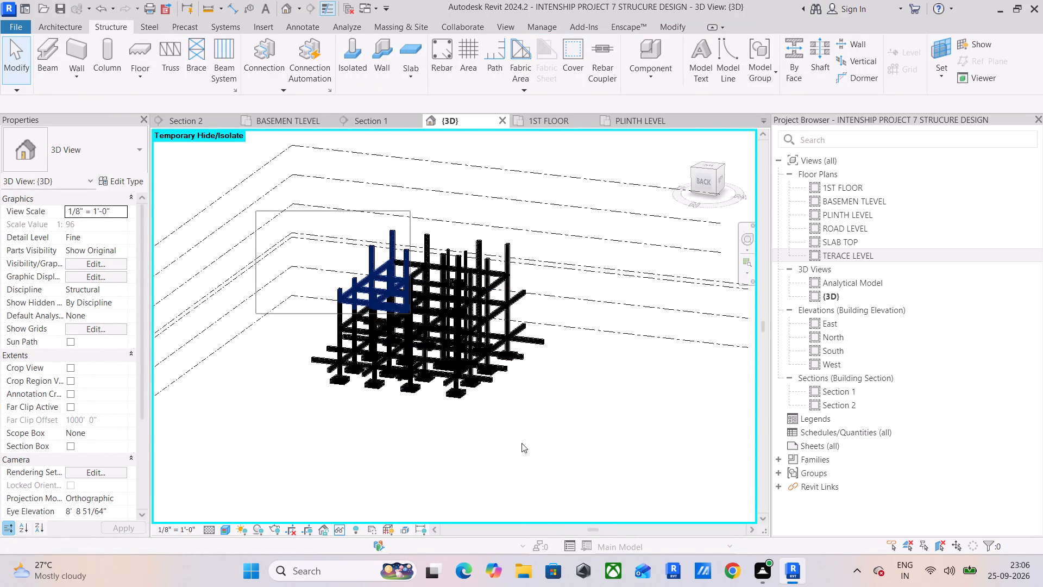
left_click_drag(521, 443, 589, 475)
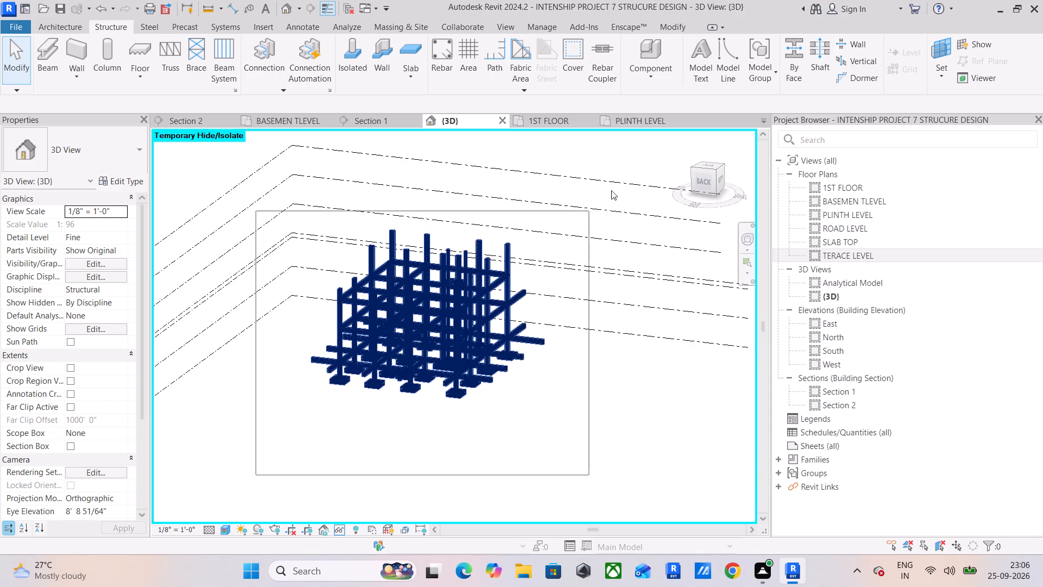
left_click(590, 77)
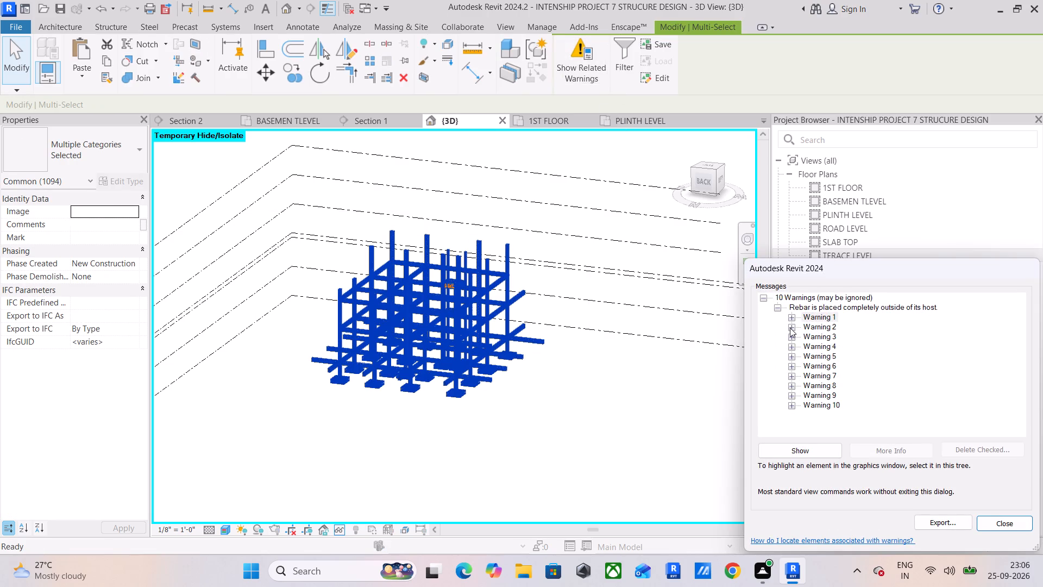
scroll(787, 322, "up", 1)
left_click(790, 316)
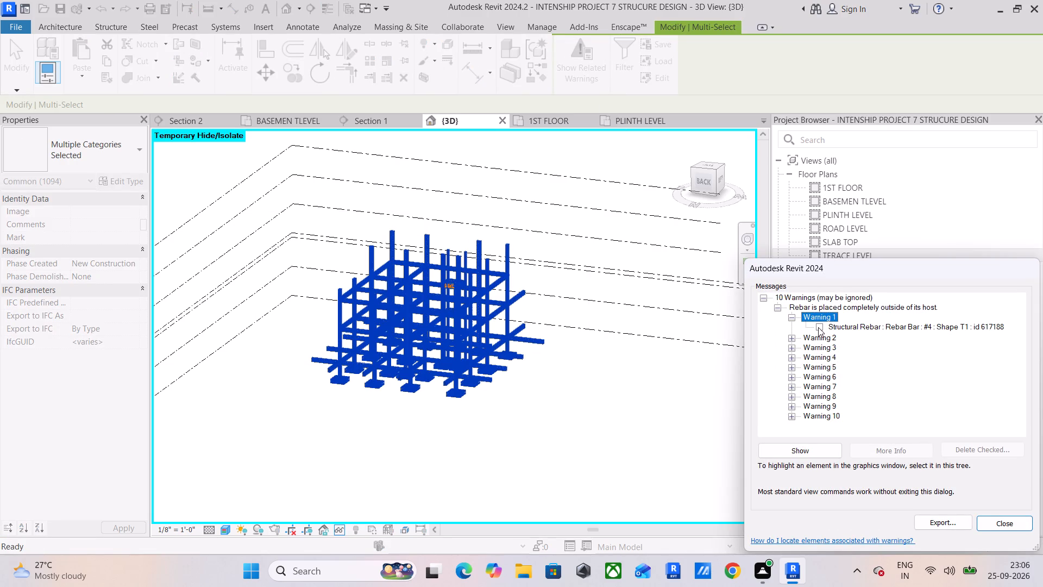
left_click(791, 340)
left_click(792, 318)
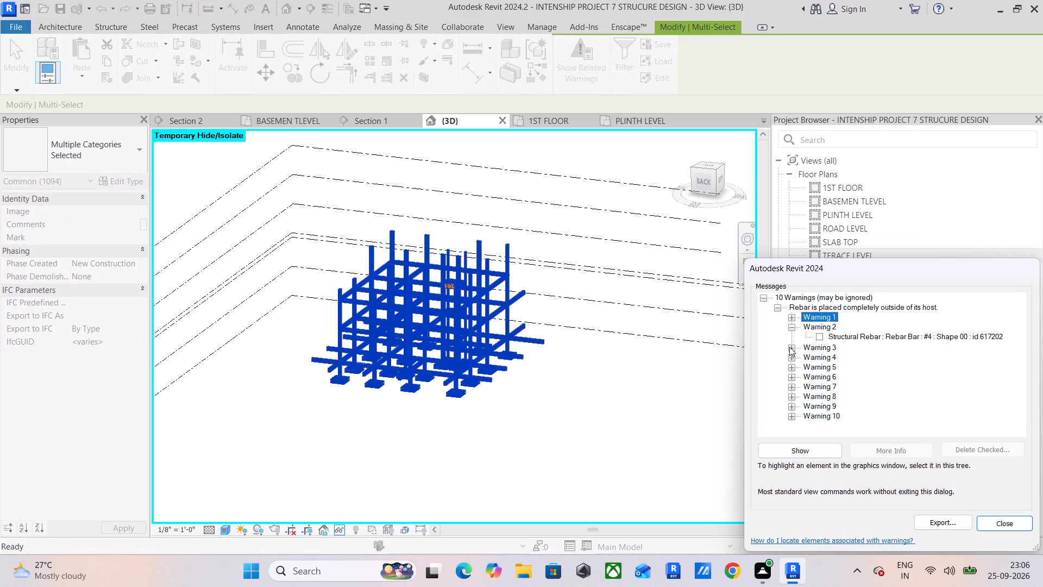
left_click(820, 338)
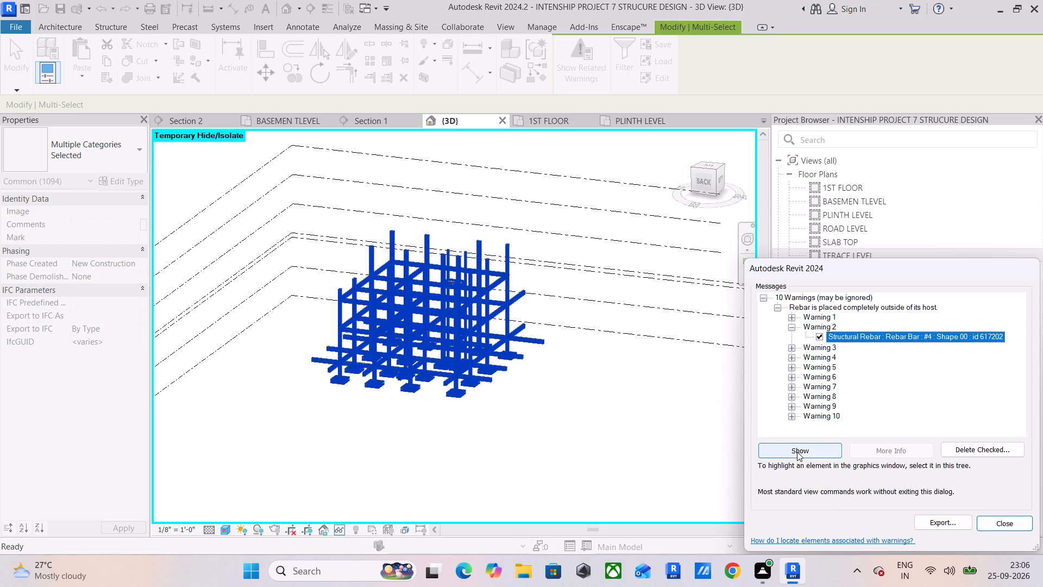
left_click(797, 452)
scroll(419, 274, "up", 5)
scroll(311, 338, "up", 5)
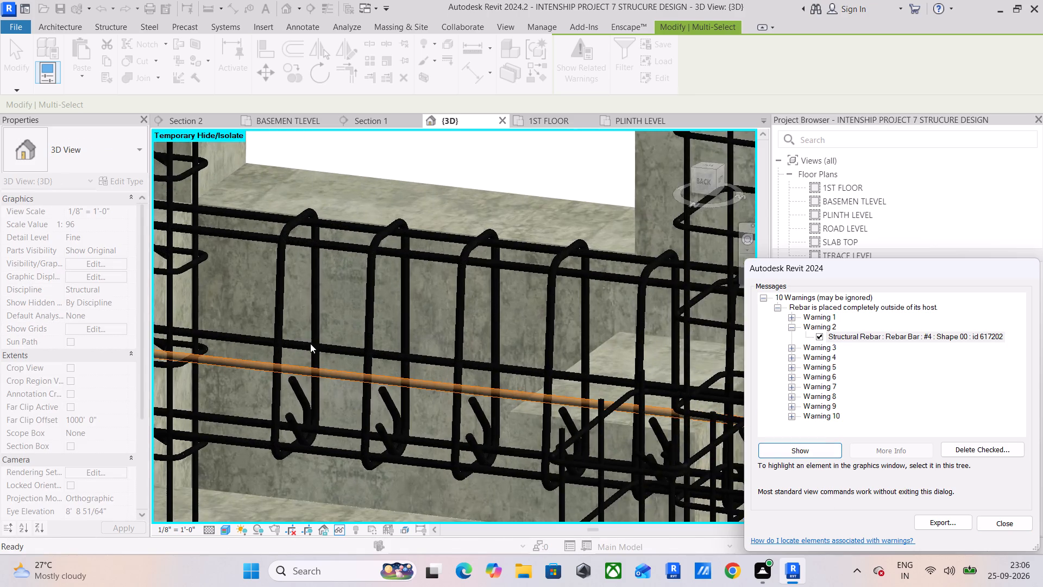
middle_click_drag(310, 344, 392, 310)
scroll(397, 341, "up", 3)
left_click(1006, 523)
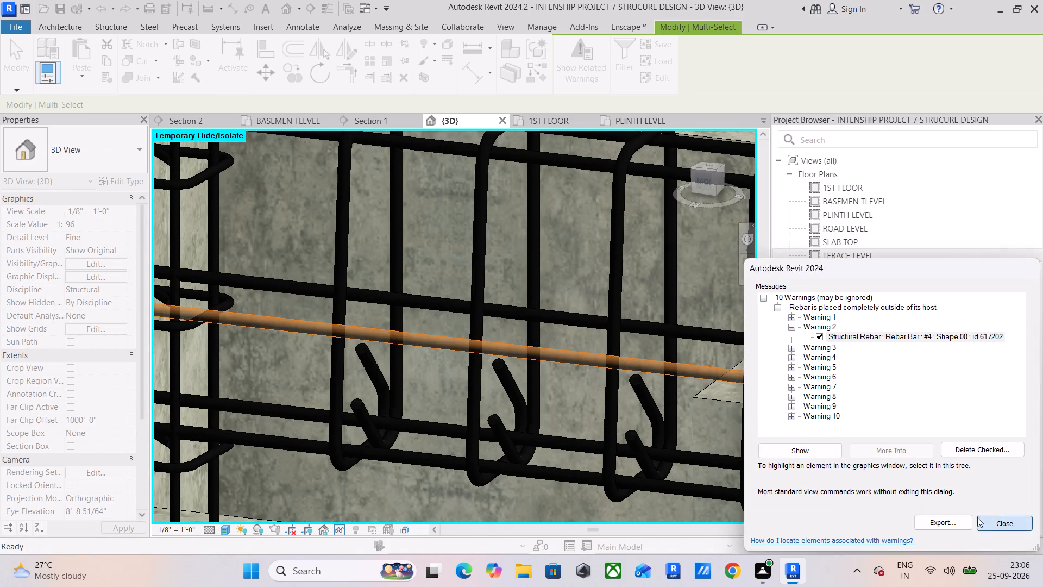
Select the flagged #4 shape 00 bar in the 3D view and locate it in Section 1 and Section 2.
left_click(575, 363)
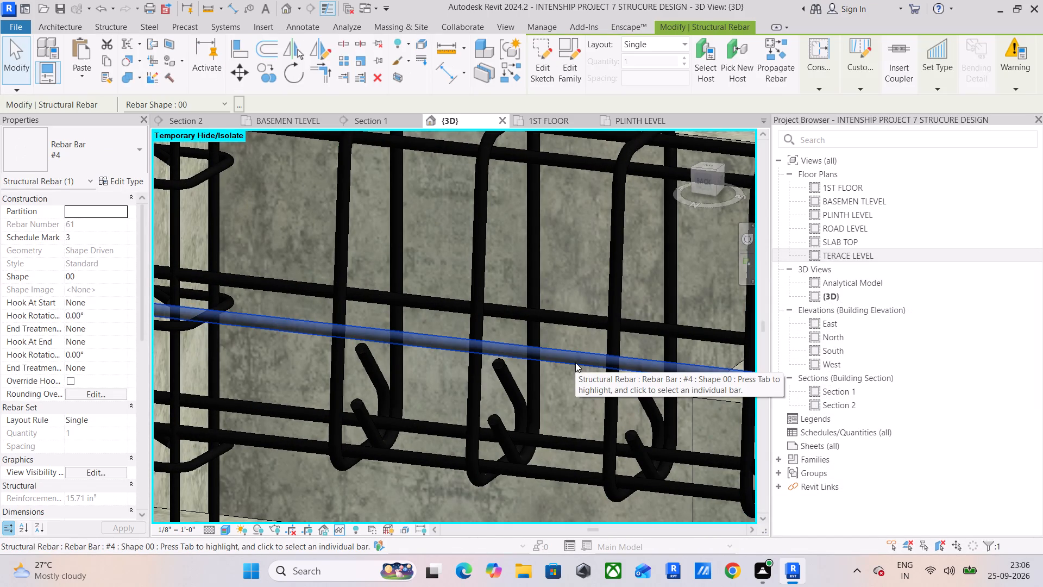
scroll(575, 363, "down", 5)
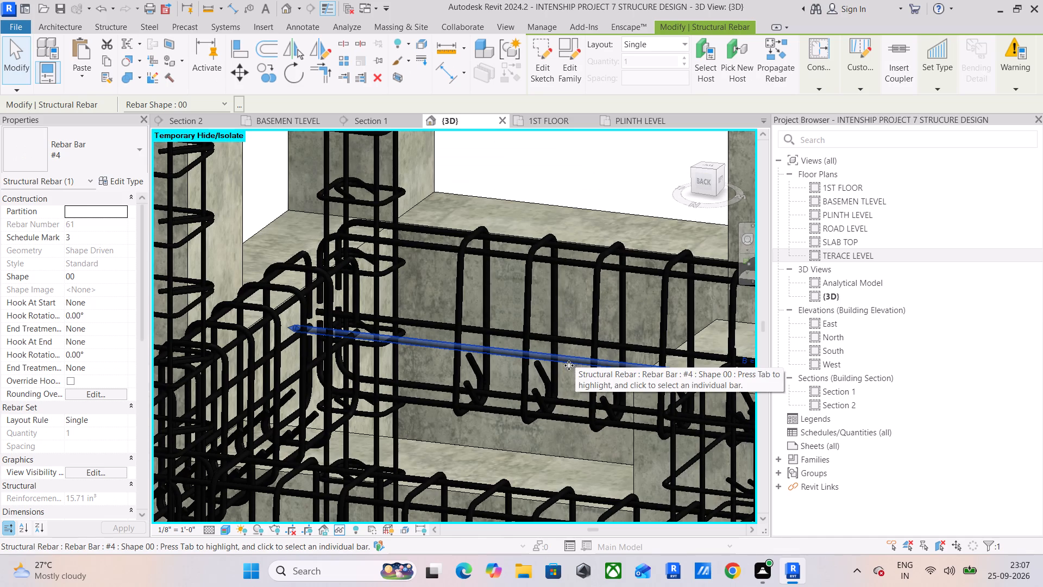
left_click(356, 123)
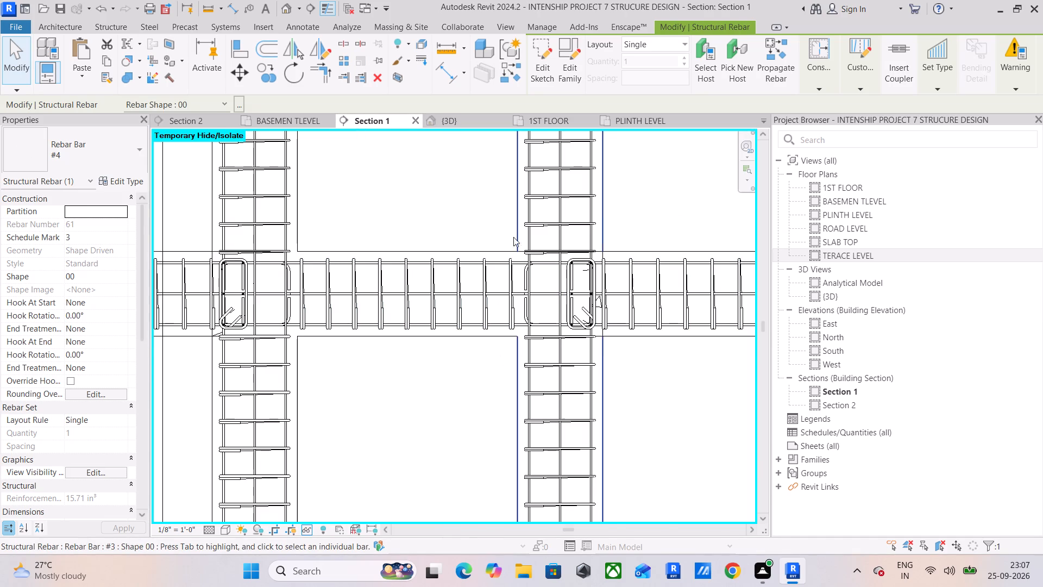
scroll(513, 246, "down", 11)
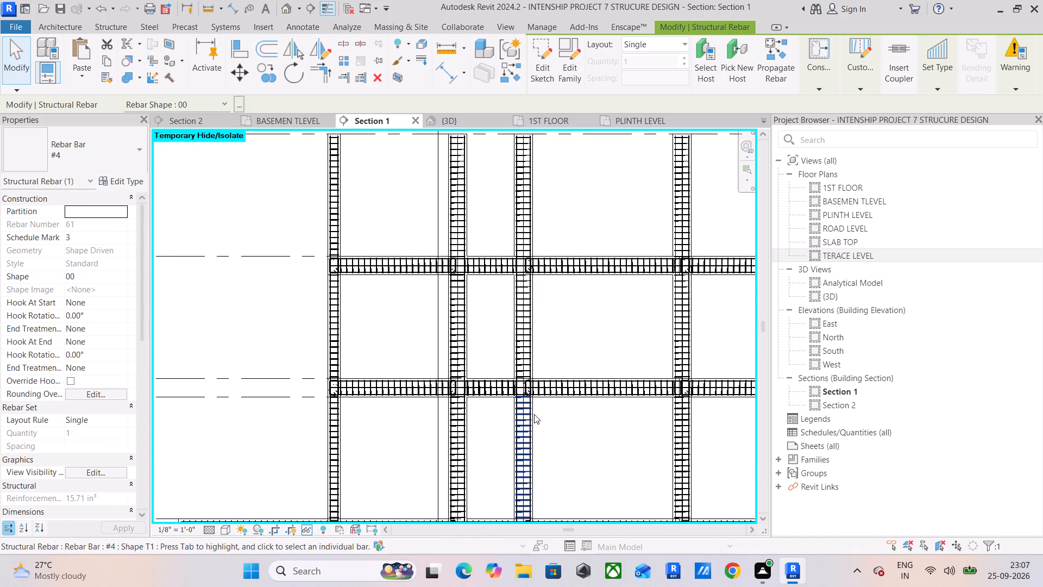
middle_click_drag(579, 410, 482, 299)
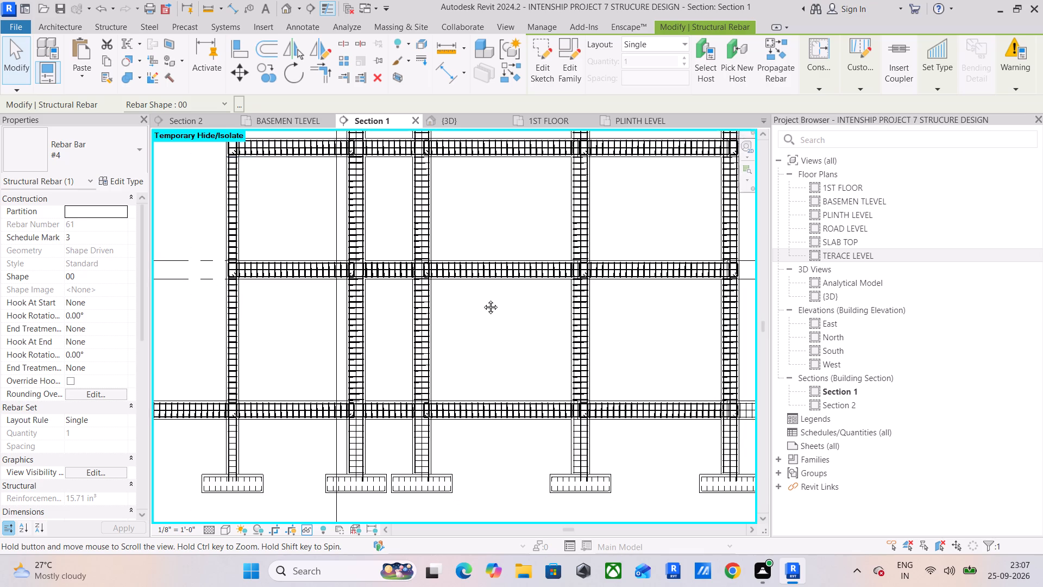
middle_click_drag(482, 299, 491, 321)
middle_click(491, 321)
scroll(520, 296, "down", 4)
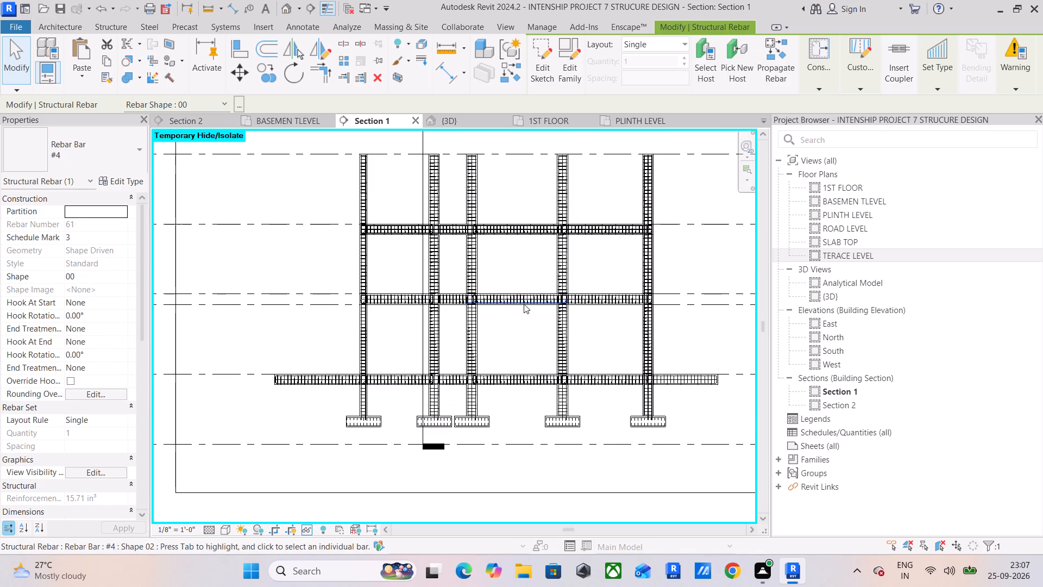
left_click(189, 117)
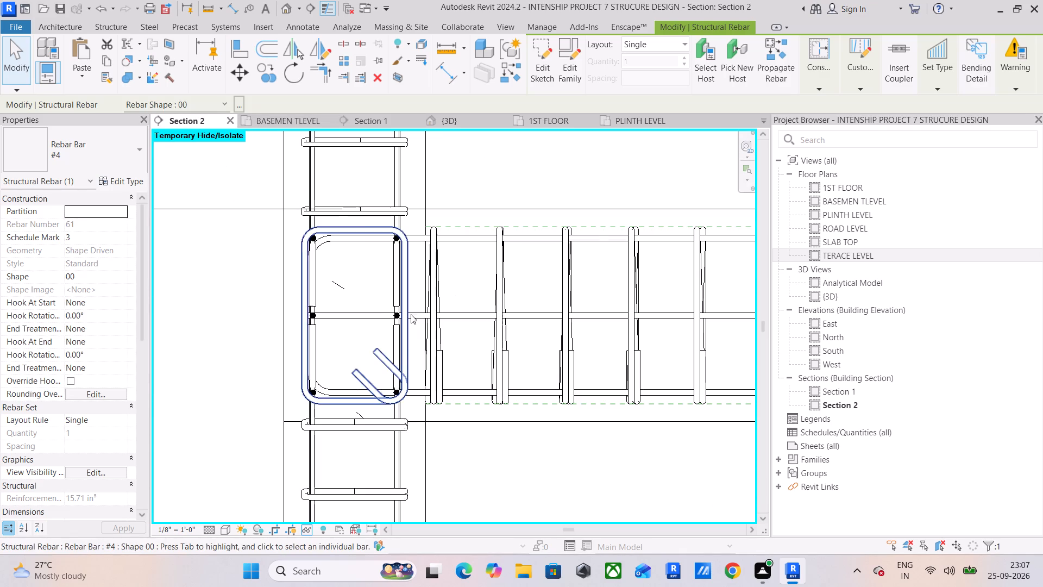
scroll(411, 314, "down", 11)
scroll(596, 319, "up", 16)
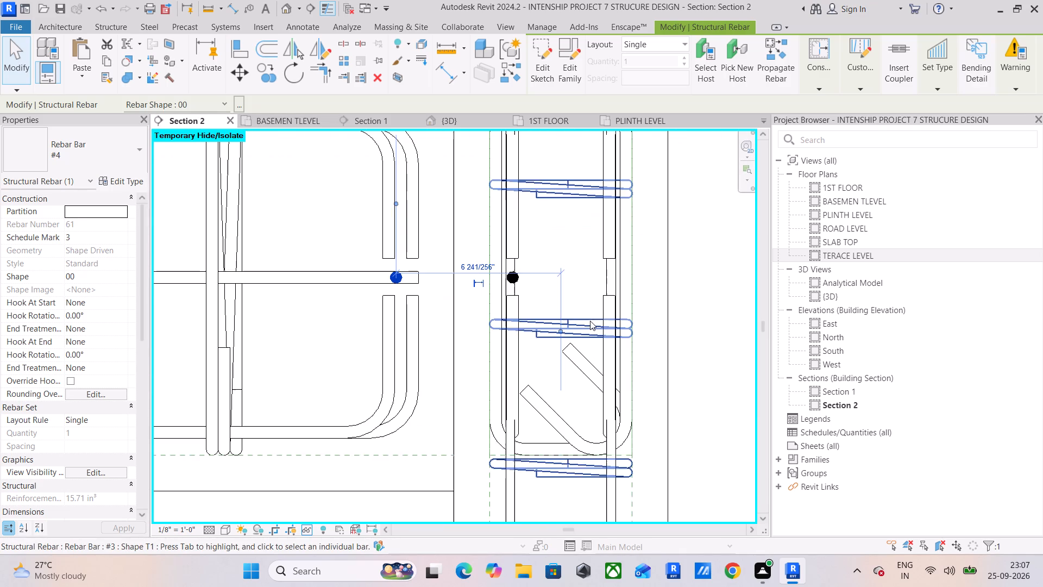
scroll(449, 323, "up", 1)
middle_click_drag(449, 323, 542, 373)
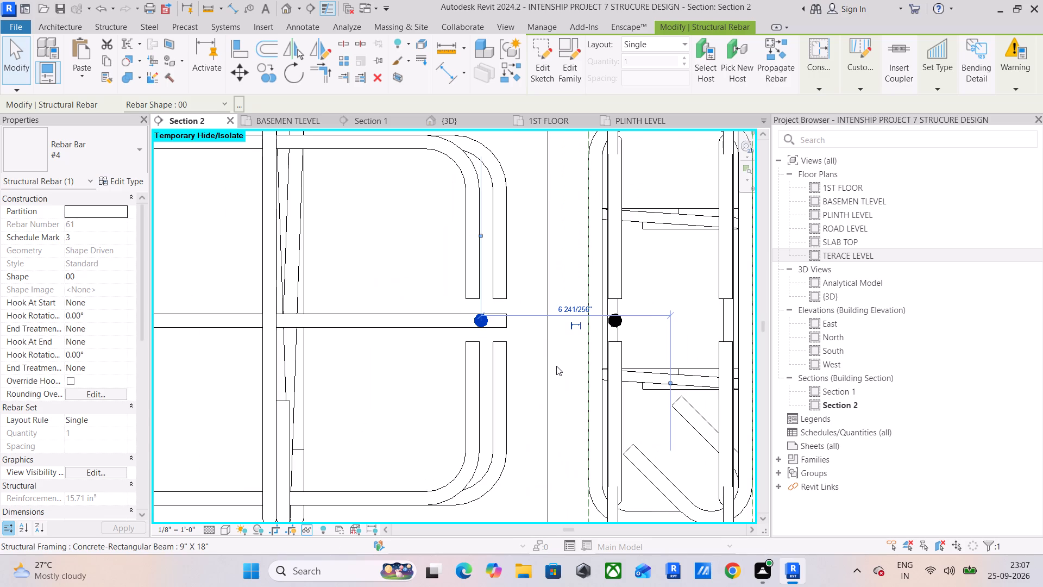
middle_click_drag(560, 366, 411, 383)
scroll(416, 380, "down", 4)
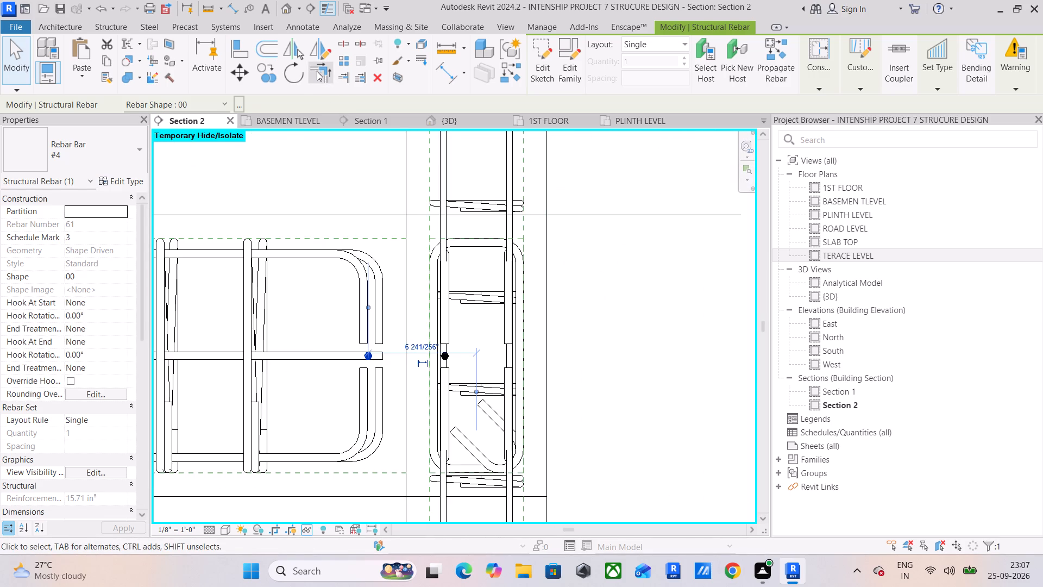
In Section 2, align the flagged #4 shape 00 bar with the vertical centreline of the mid-depth bar inside the adjacent stirrup.
left_click(240, 47)
scroll(433, 320, "up", 5)
scroll(456, 363, "up", 4)
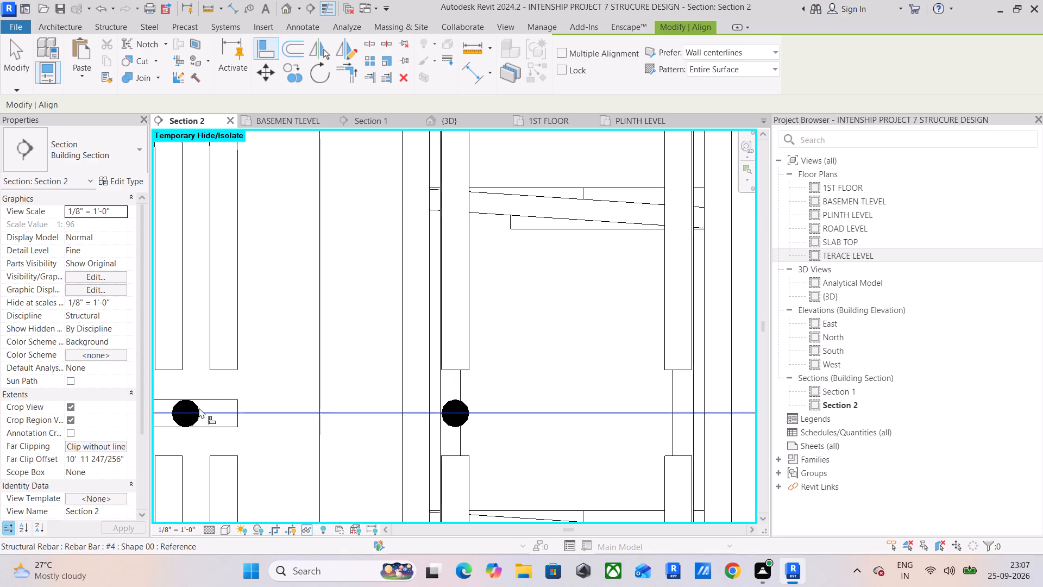
scroll(455, 404, "up", 5)
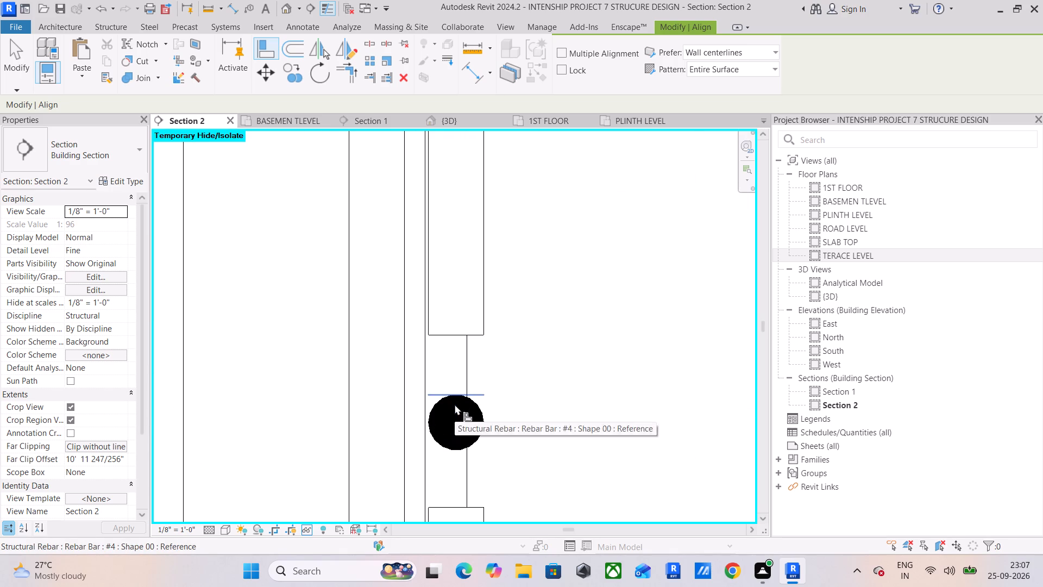
left_click(455, 410)
scroll(393, 416, "down", 2)
middle_click_drag(393, 416, 663, 415)
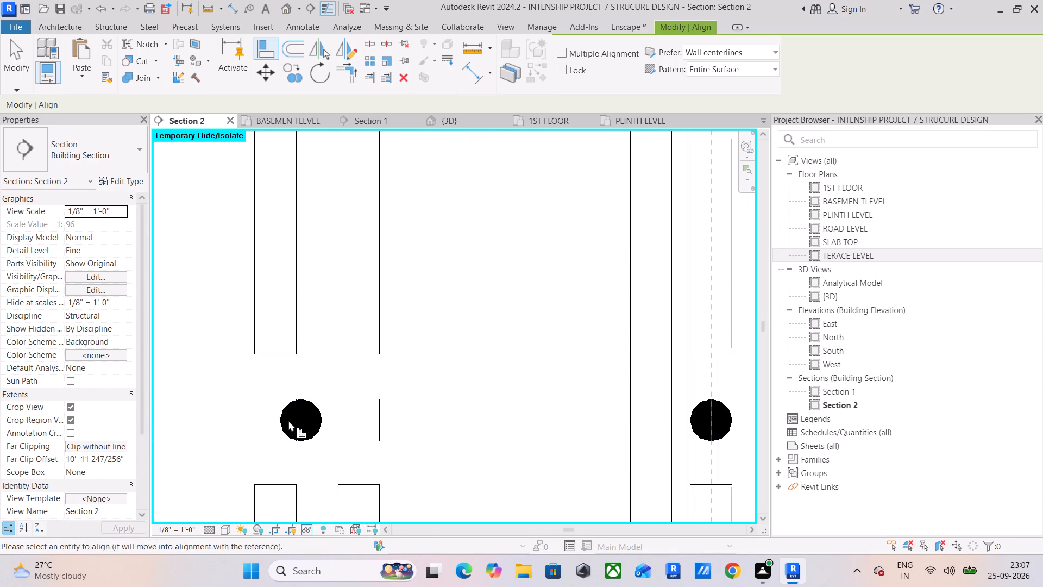
left_click(300, 414)
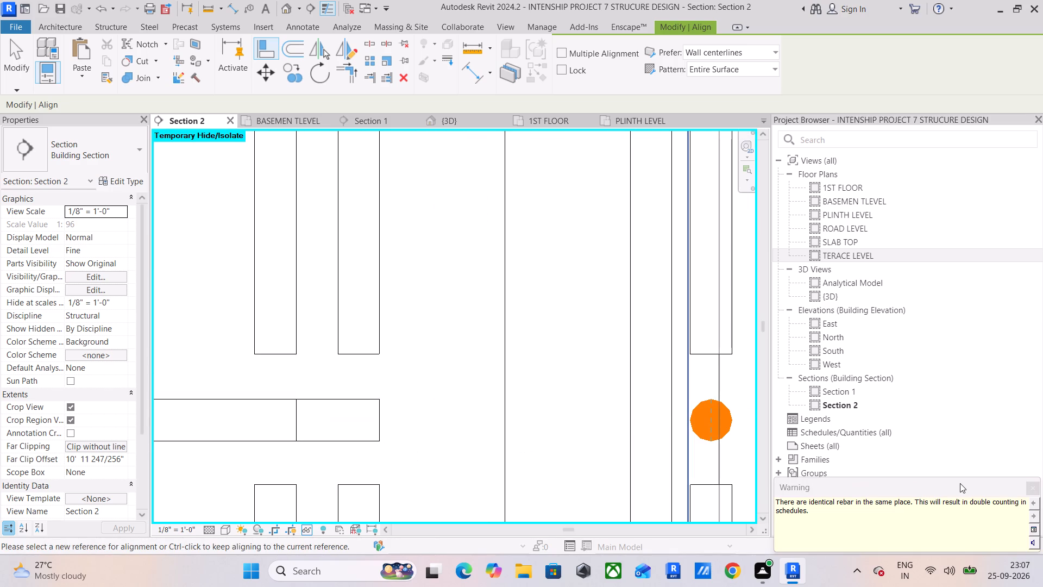
left_click(1031, 485)
middle_click_drag(654, 426, 374, 427)
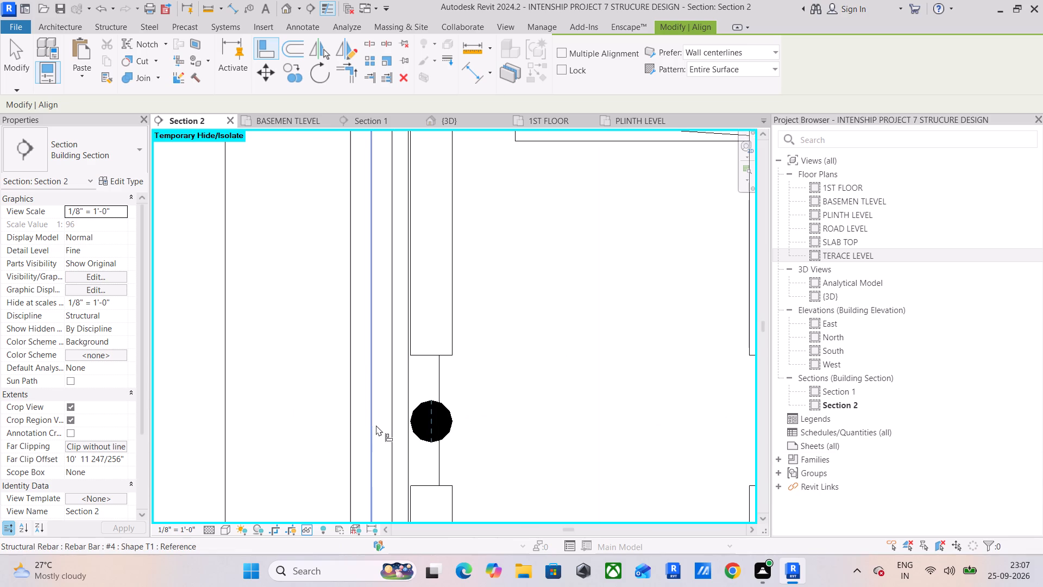
key("Escape")
key("Escape")
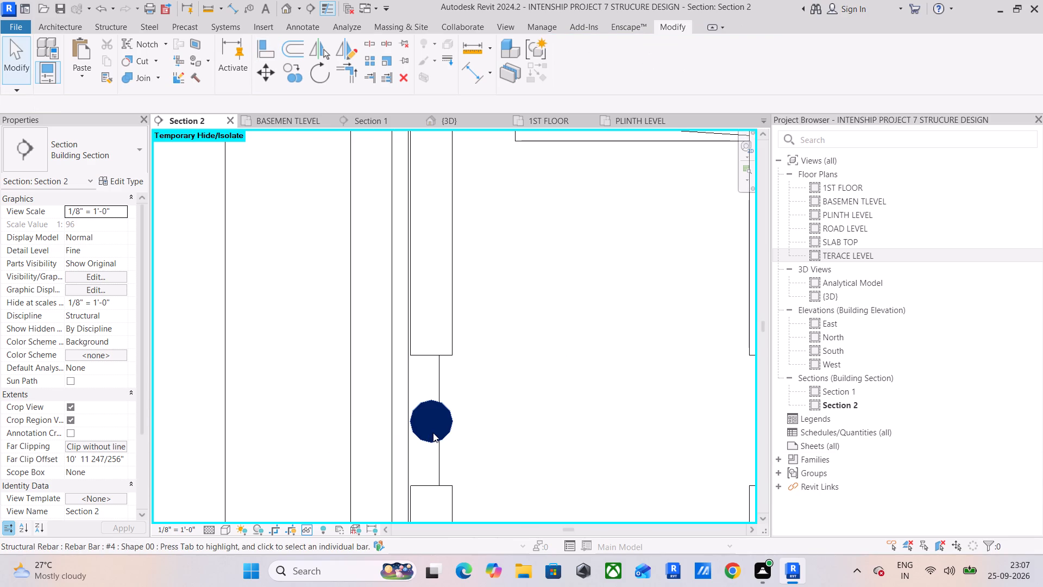
Move one of the overlapping #4 shape 00 bars horizontally across the stirrup to its opposite leg at mid-depth.
left_click(433, 433)
left_click_drag(433, 419, 626, 419)
middle_click_drag(629, 419, 617, 421)
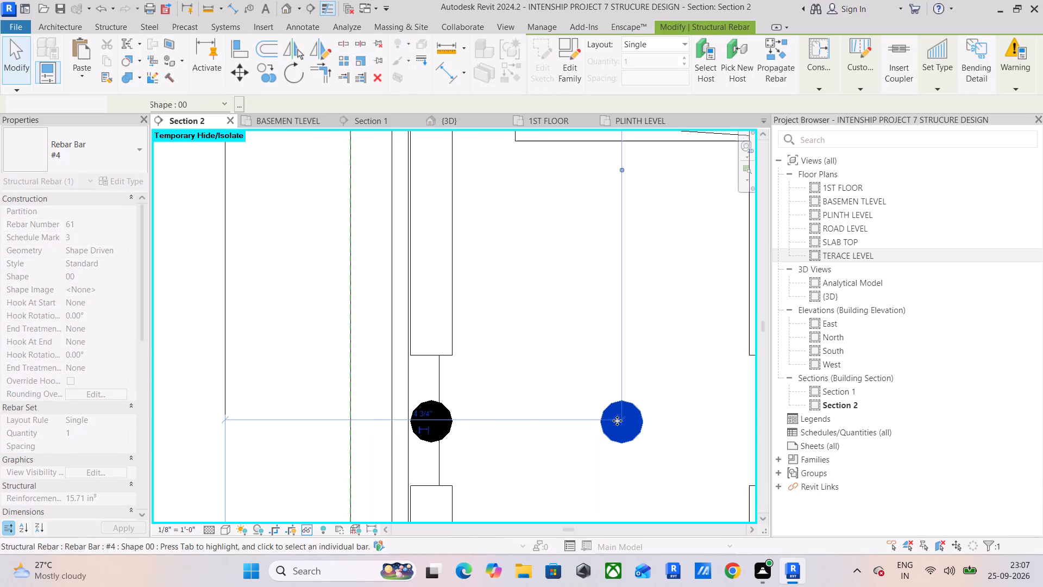
middle_click_drag(617, 421, 299, 417)
left_click_drag(293, 418, 431, 422)
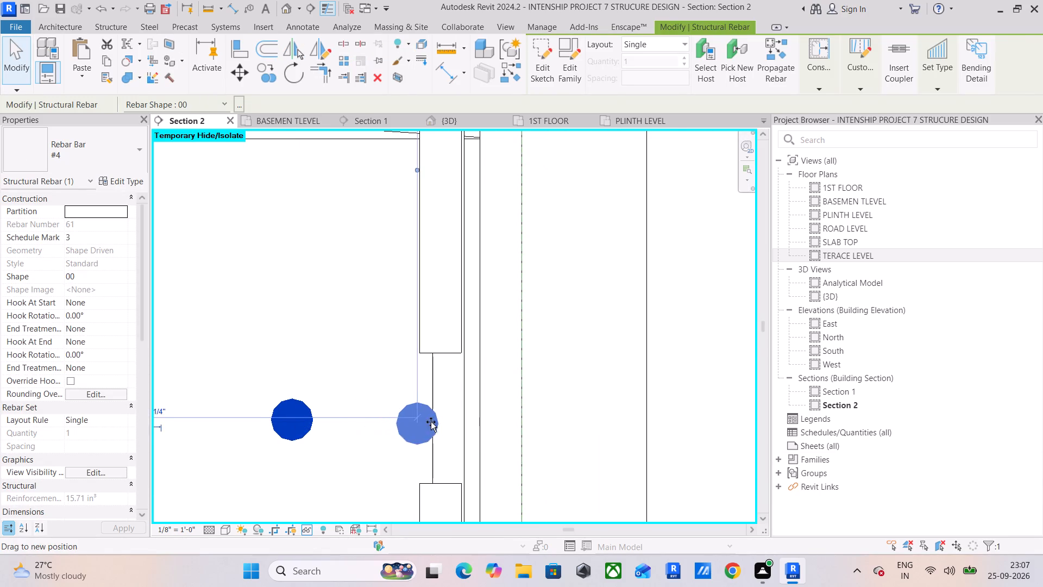
left_click_drag(431, 422, 446, 414)
scroll(447, 415, "down", 5)
scroll(278, 422, "up", 5)
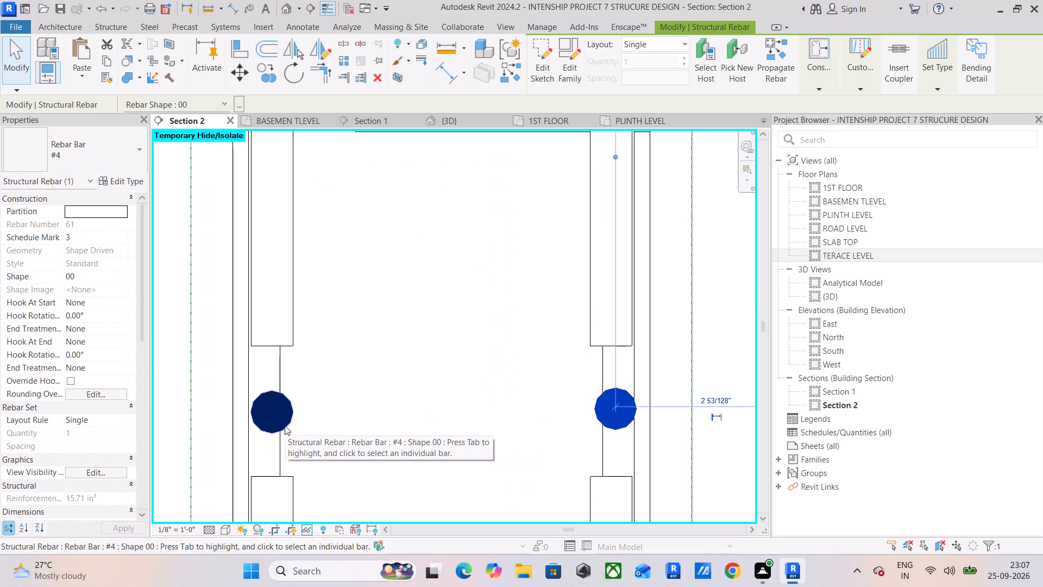
Align the moved #4 shape 00 bar level with the mid-depth bar on the stirrup's opposite leg, undoing any accidental shift.
left_click(231, 48)
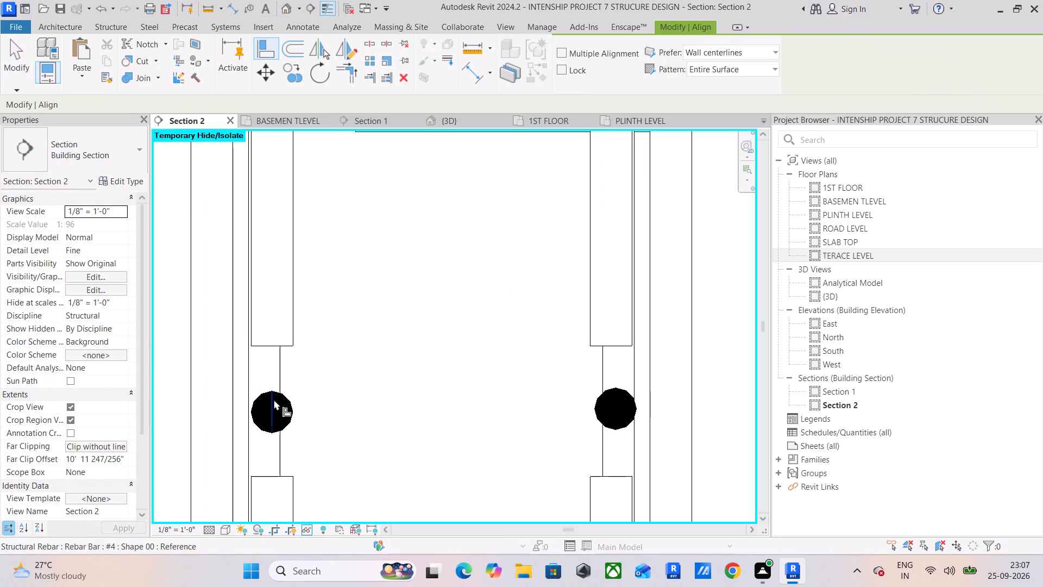
left_click(269, 410)
left_click(607, 407)
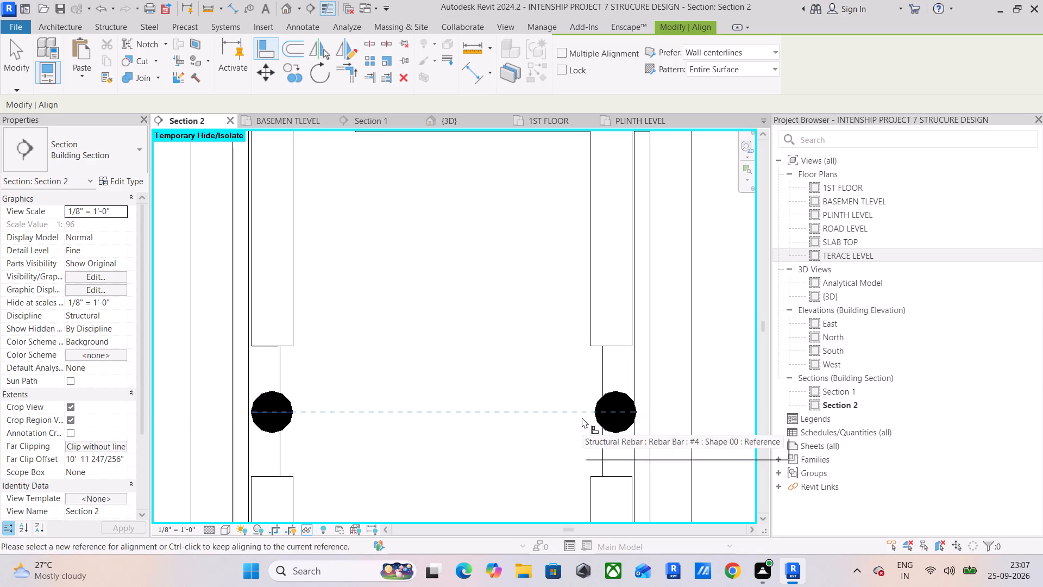
key("Escape")
key("Escape")
left_click(616, 409)
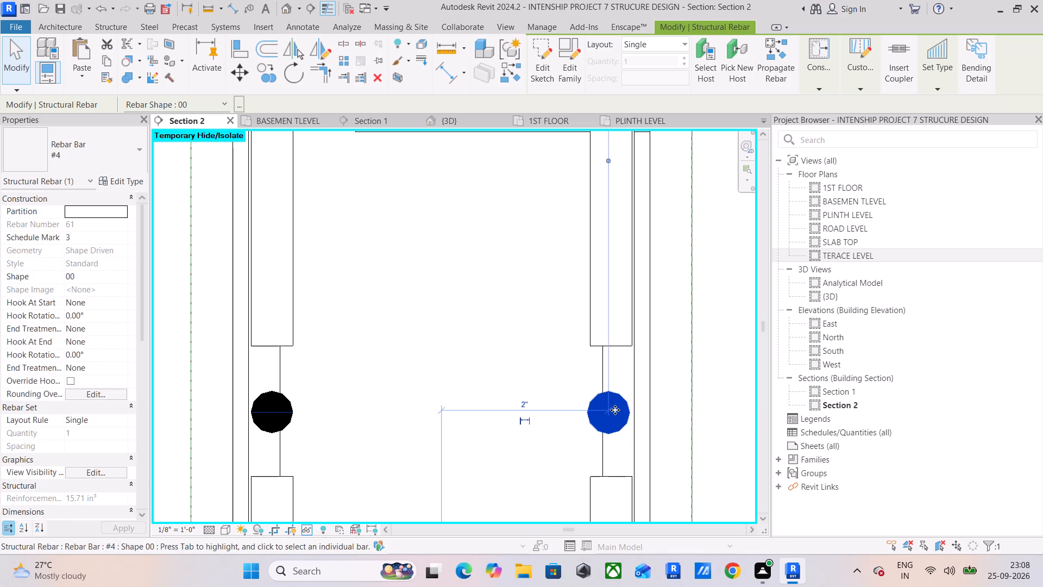
key("ctrl+z")
scroll(606, 401, "down", 5)
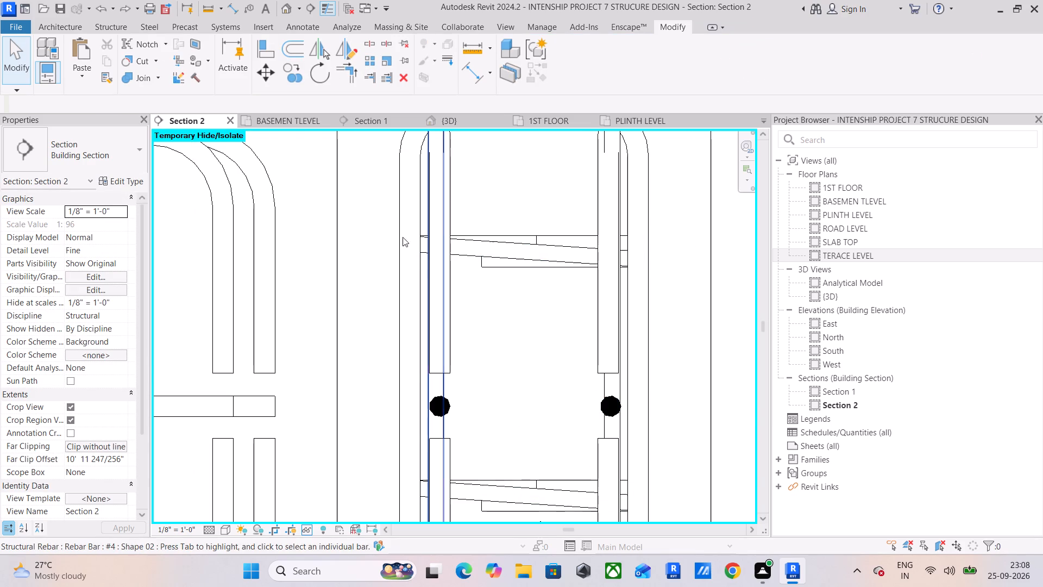
Select the short beam's bottom #4 shape 02 bar in the 3D view and look for it along the beams in Section 1.
left_click(464, 118)
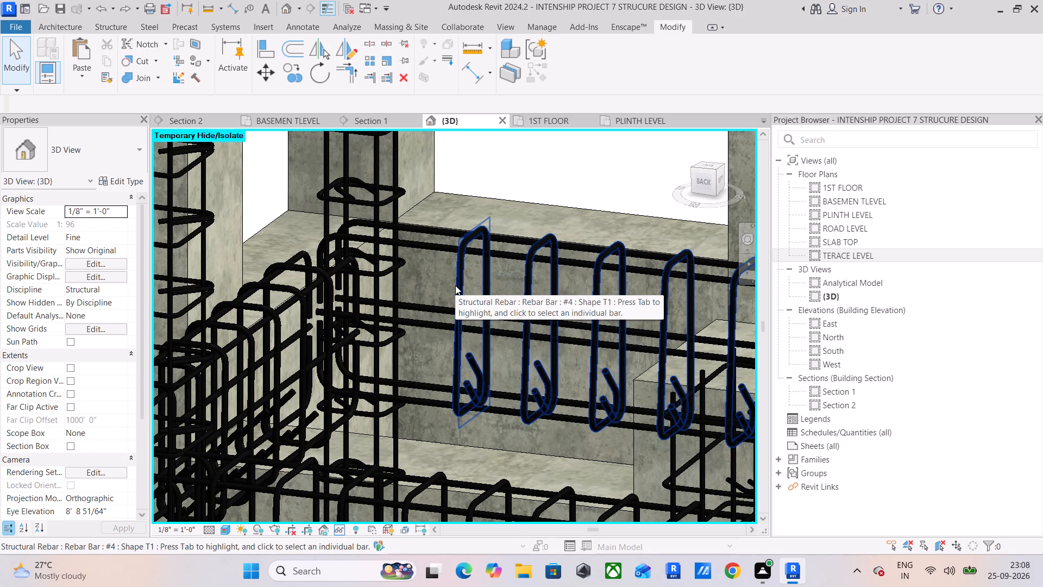
left_click(416, 406)
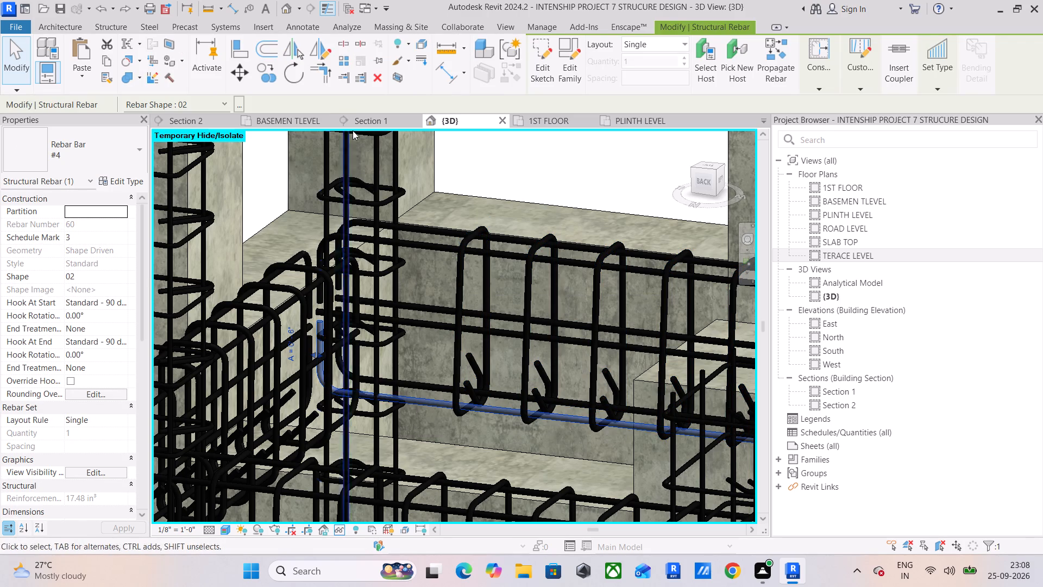
left_click(379, 130)
left_click(380, 127)
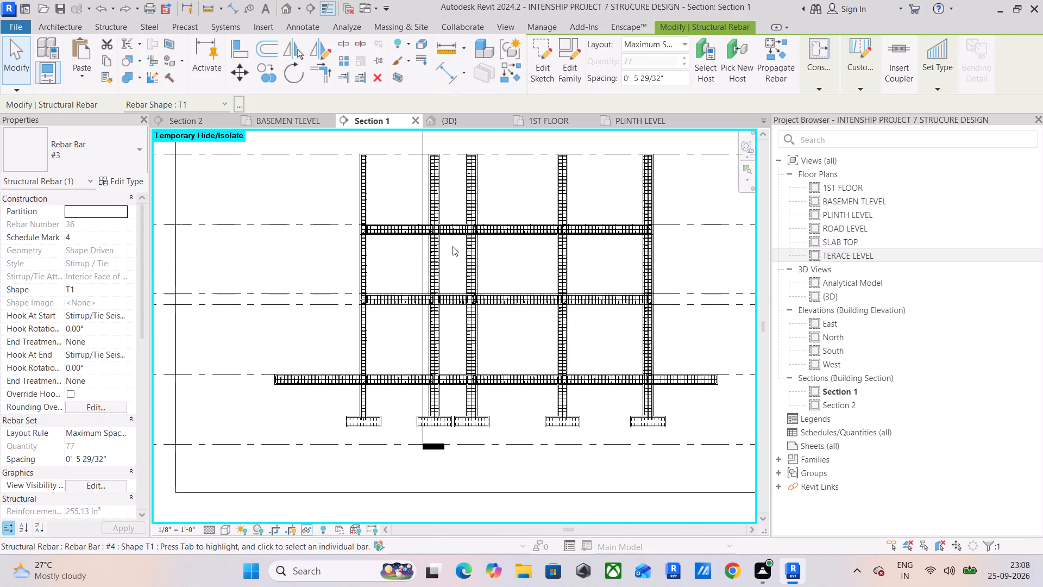
scroll(593, 272, "up", 5)
scroll(560, 341, "up", 3)
scroll(458, 324, "up", 5)
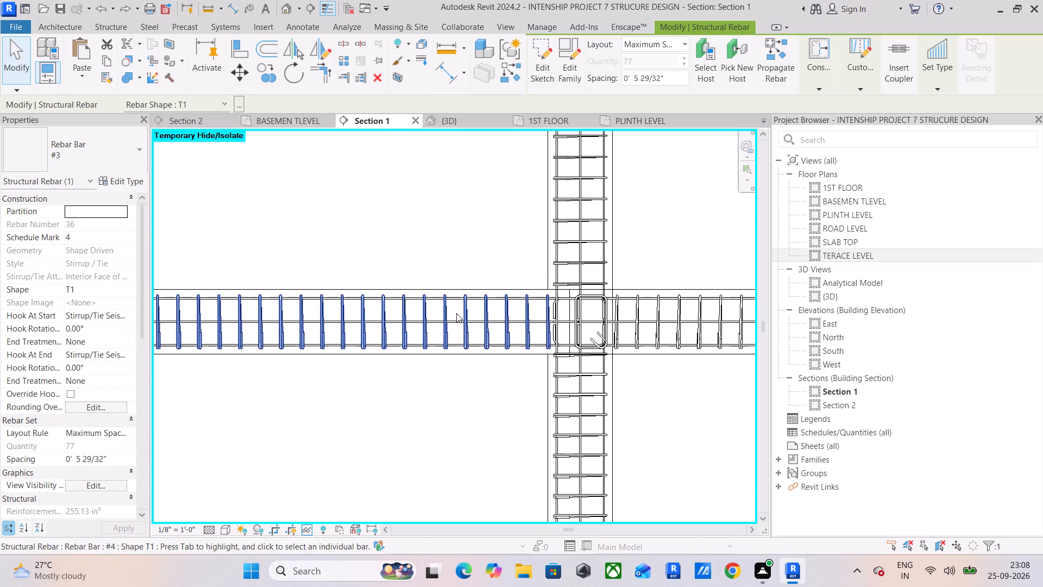
middle_click_drag(297, 327, 579, 299)
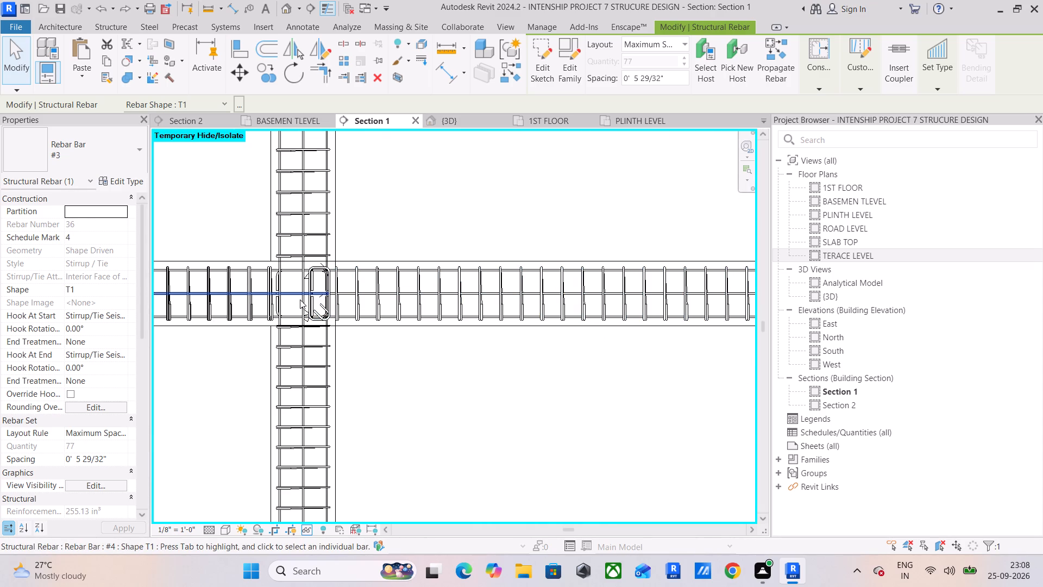
scroll(300, 299, "down", 4)
middle_click_drag(300, 299, 533, 341)
scroll(416, 338, "up", 5)
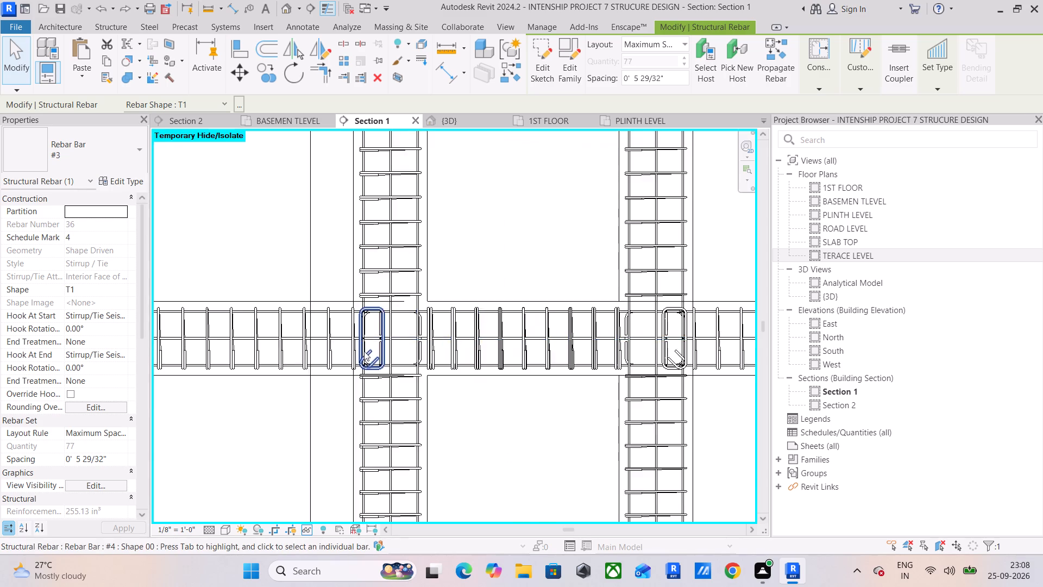
scroll(340, 333, "up", 4)
scroll(431, 342, "down", 11)
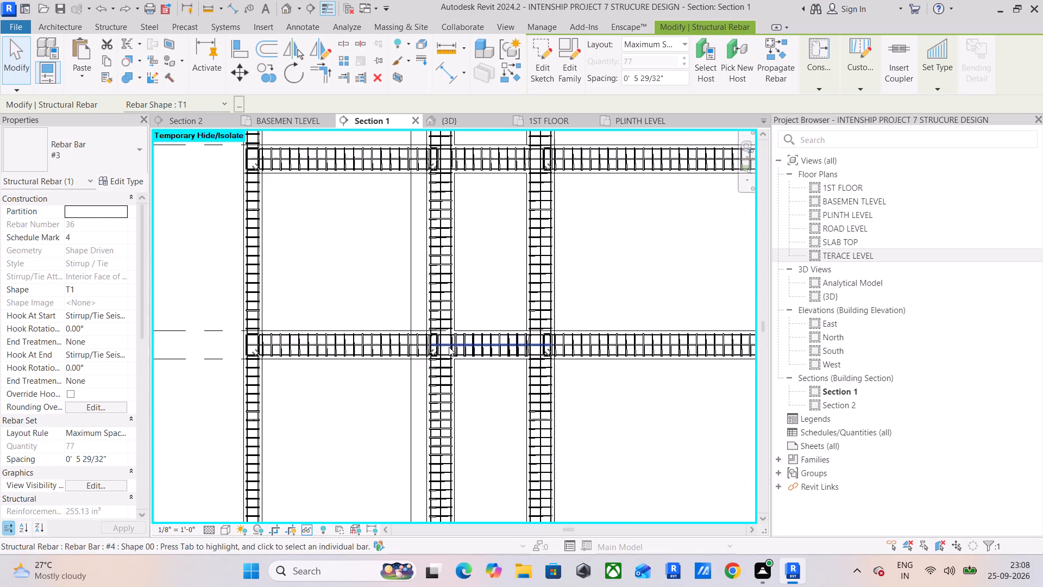
middle_click_drag(474, 328, 466, 416)
scroll(577, 254, "up", 14)
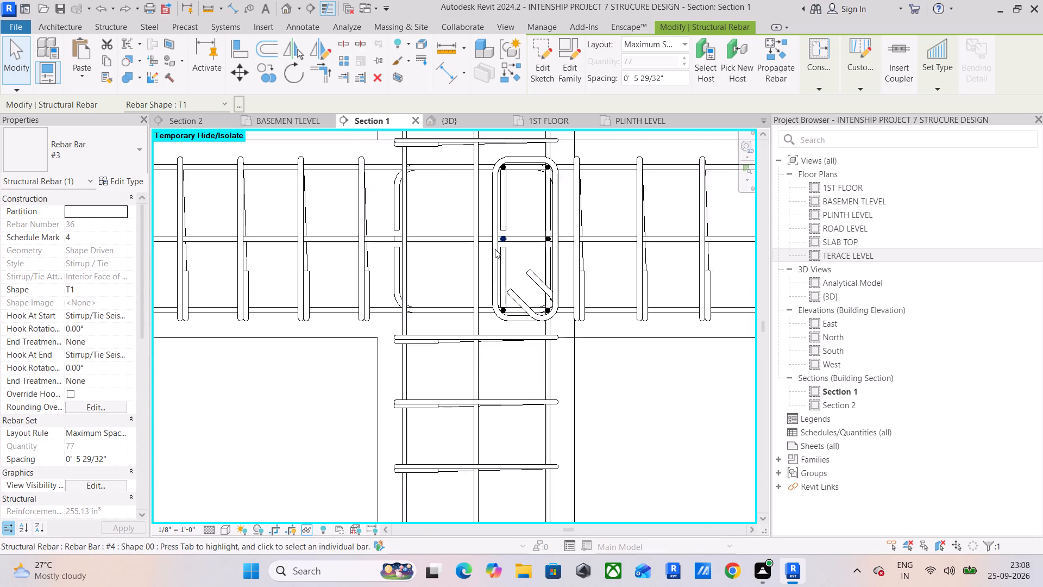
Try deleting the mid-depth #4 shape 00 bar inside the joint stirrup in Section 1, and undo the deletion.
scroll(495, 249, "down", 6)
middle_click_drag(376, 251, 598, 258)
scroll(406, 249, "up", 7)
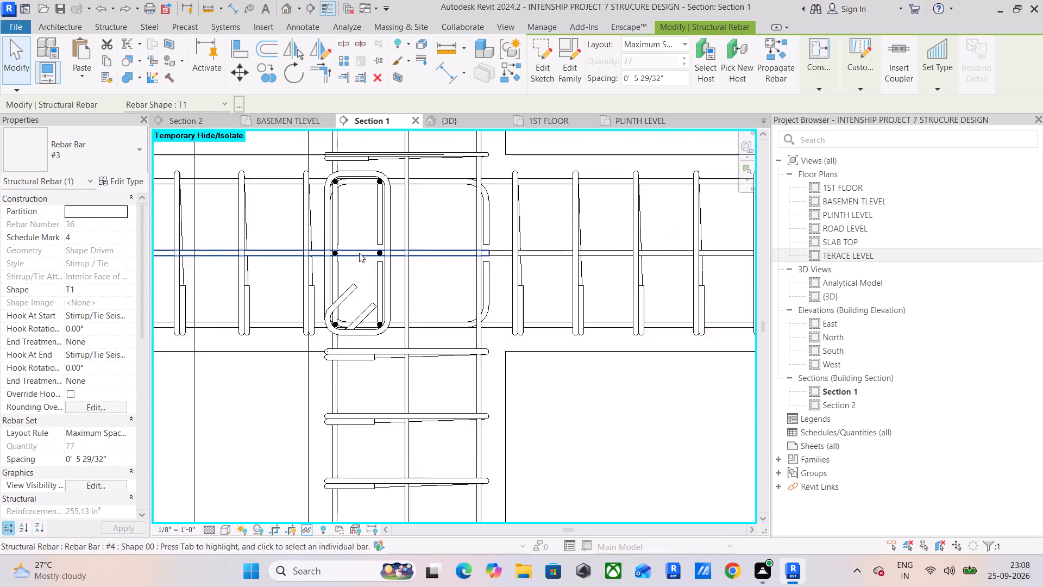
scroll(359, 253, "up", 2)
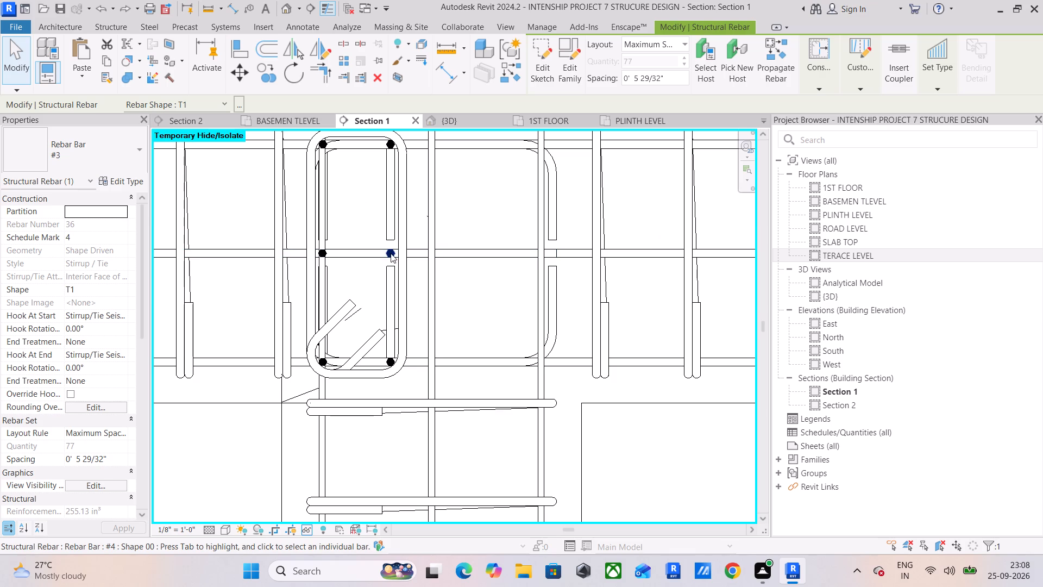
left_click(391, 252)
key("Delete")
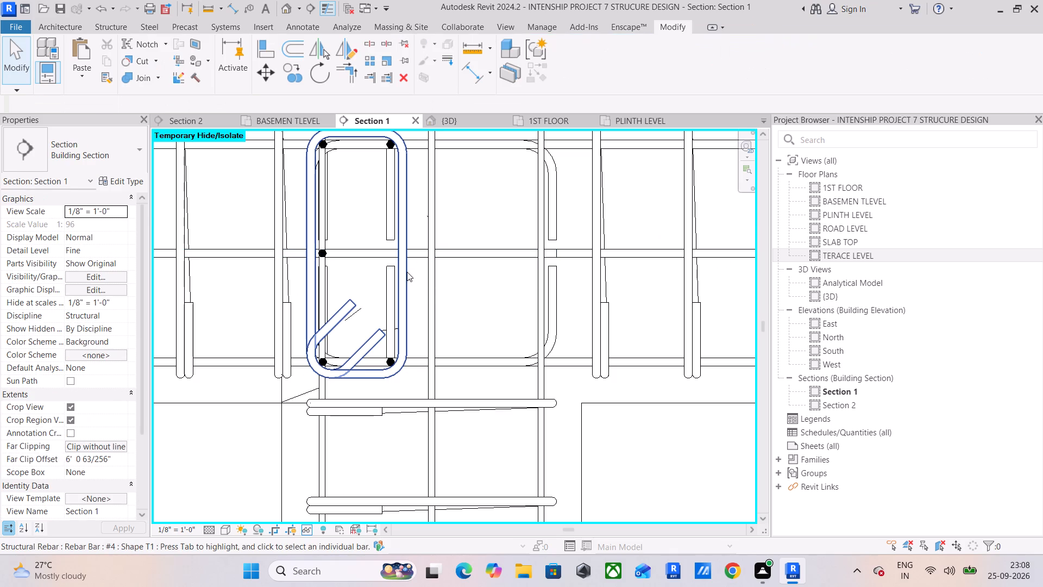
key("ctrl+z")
Select the short beam's #4 shape T1 stirrup set in the 3D view and locate it in Section 1 and Section 2.
left_click(453, 122)
scroll(476, 205, "down", 11)
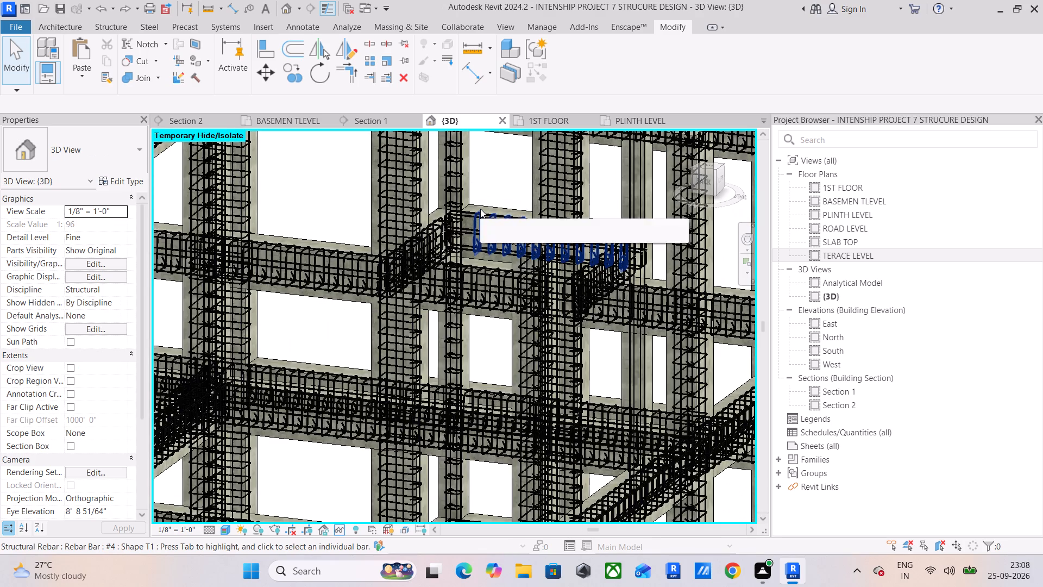
scroll(473, 223, "up", 10)
left_click(476, 215)
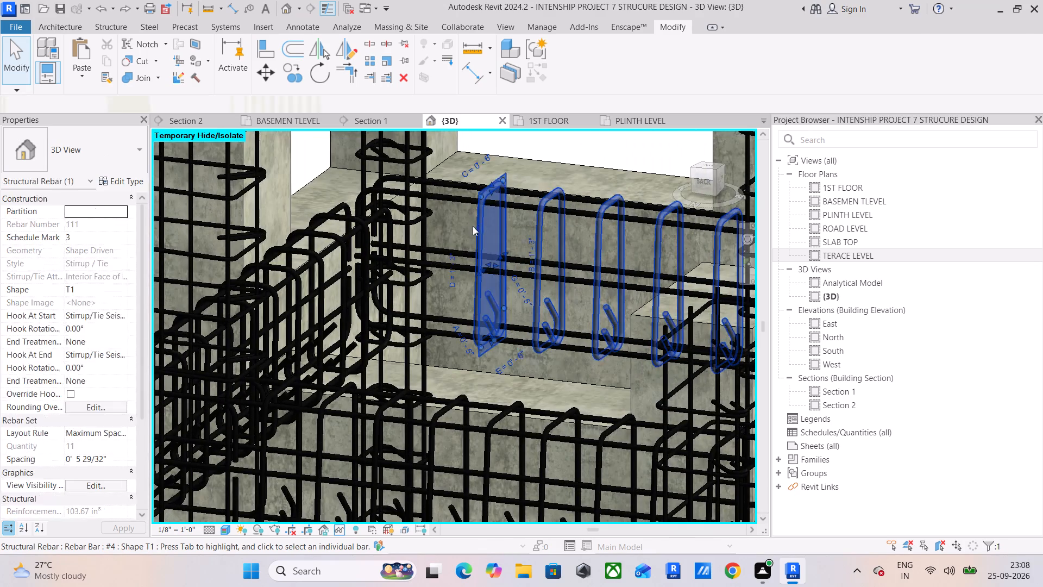
left_click(359, 123)
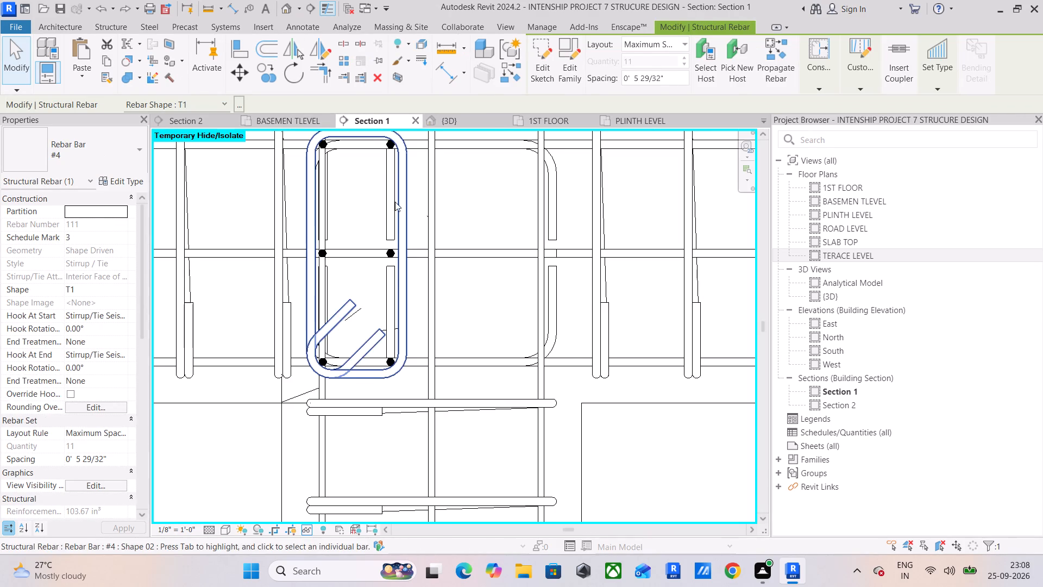
scroll(450, 230, "down", 6)
scroll(507, 246, "down", 11)
scroll(548, 271, "down", 2)
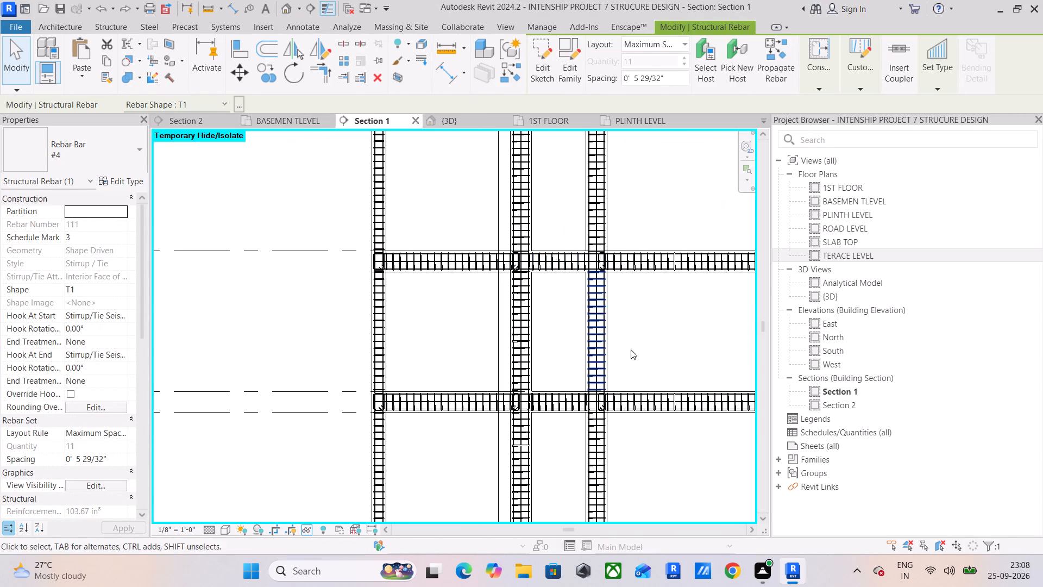
scroll(645, 340, "down", 5)
scroll(645, 340, "up", 4)
left_click(174, 121)
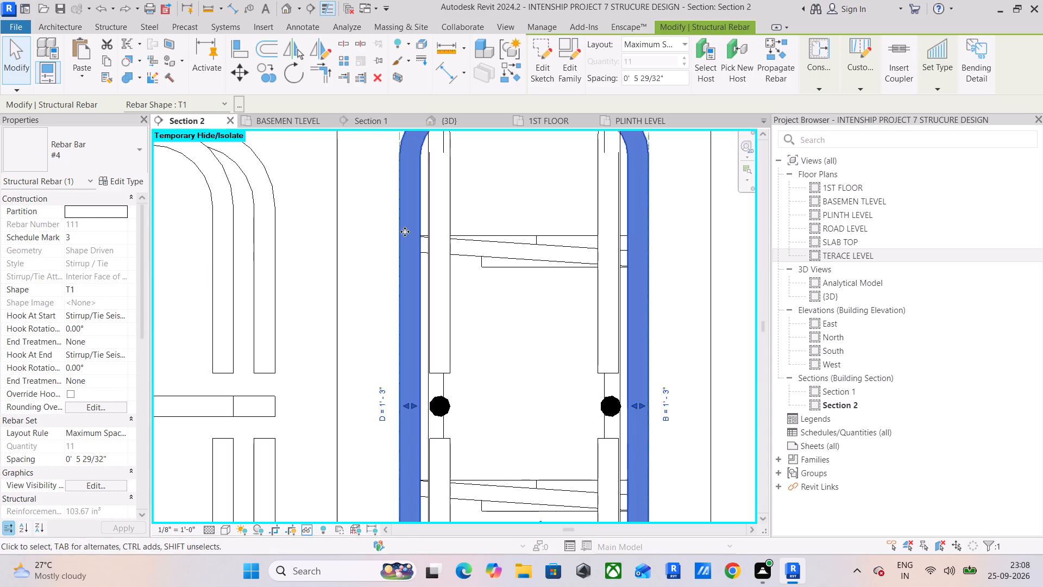
scroll(498, 295, "down", 10)
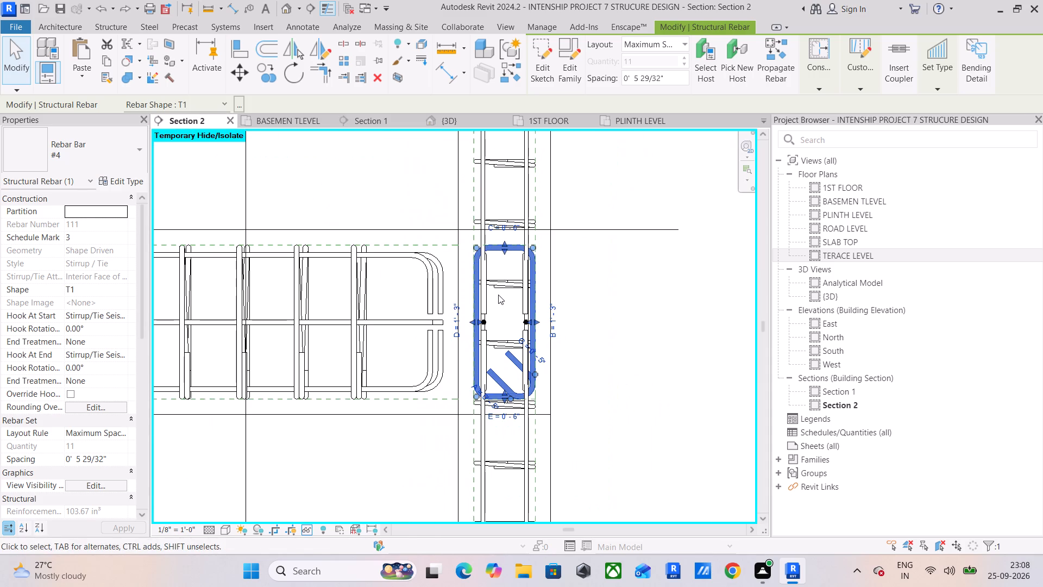
scroll(524, 301, "down", 15)
scroll(587, 307, "down", 5)
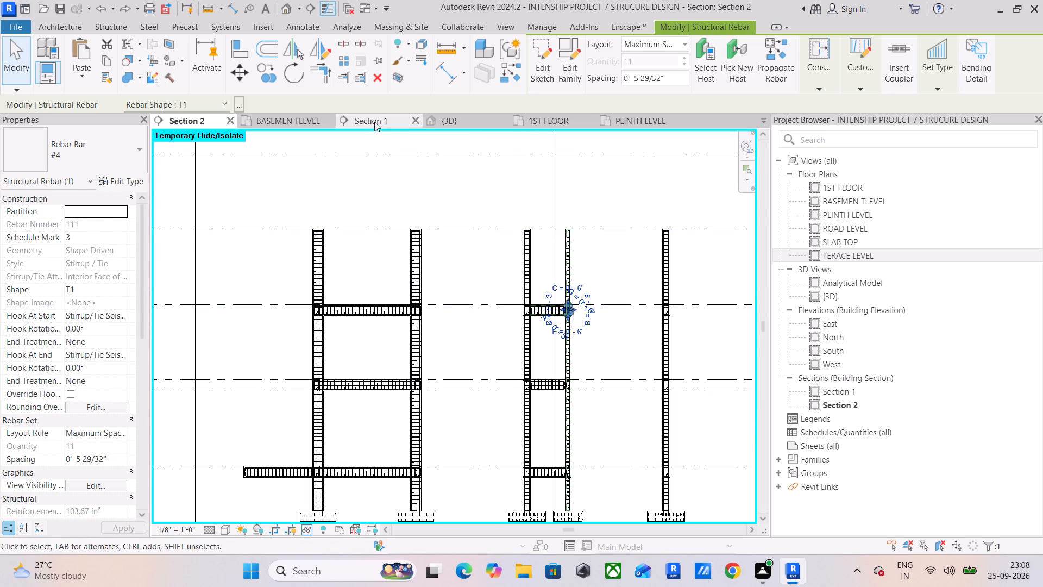
Examine the first-floor beam and its column joints in Section 1 for the selected #4 shape T1 stirrup set.
left_click(374, 122)
scroll(673, 223, "down", 5)
middle_click_drag(628, 232, 319, 236)
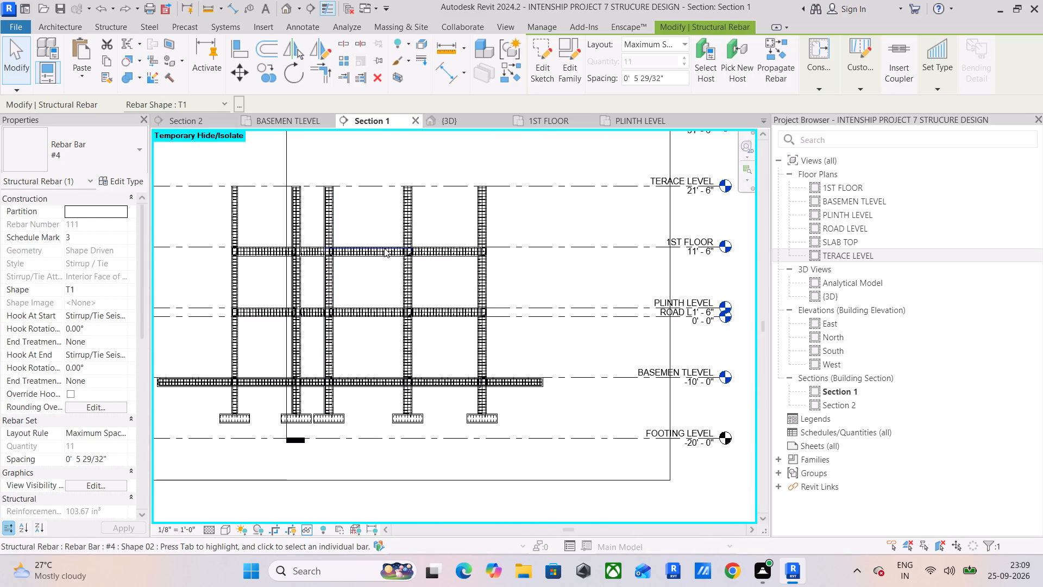
scroll(384, 248, "up", 1)
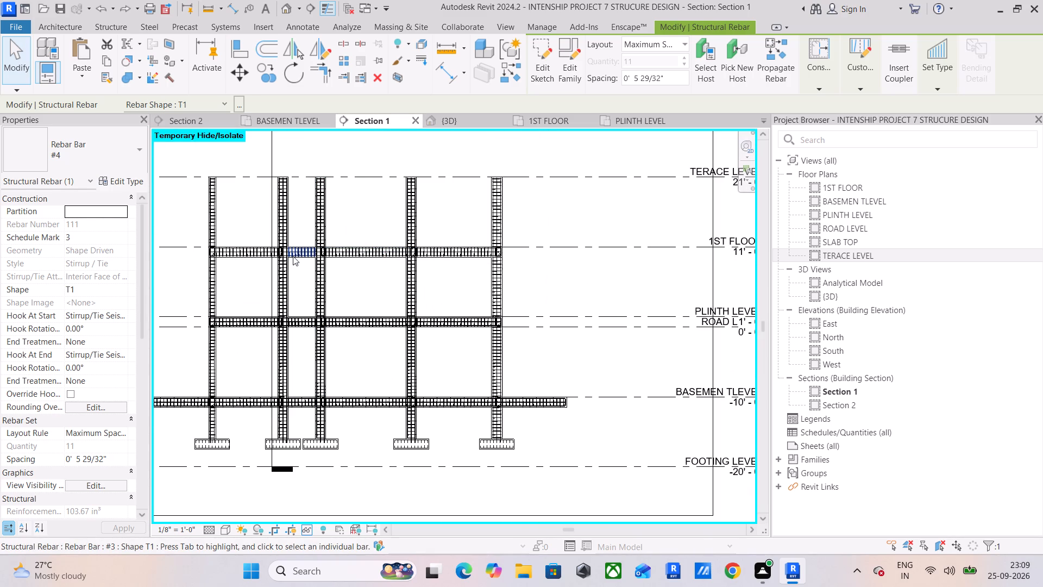
scroll(325, 244, "up", 10)
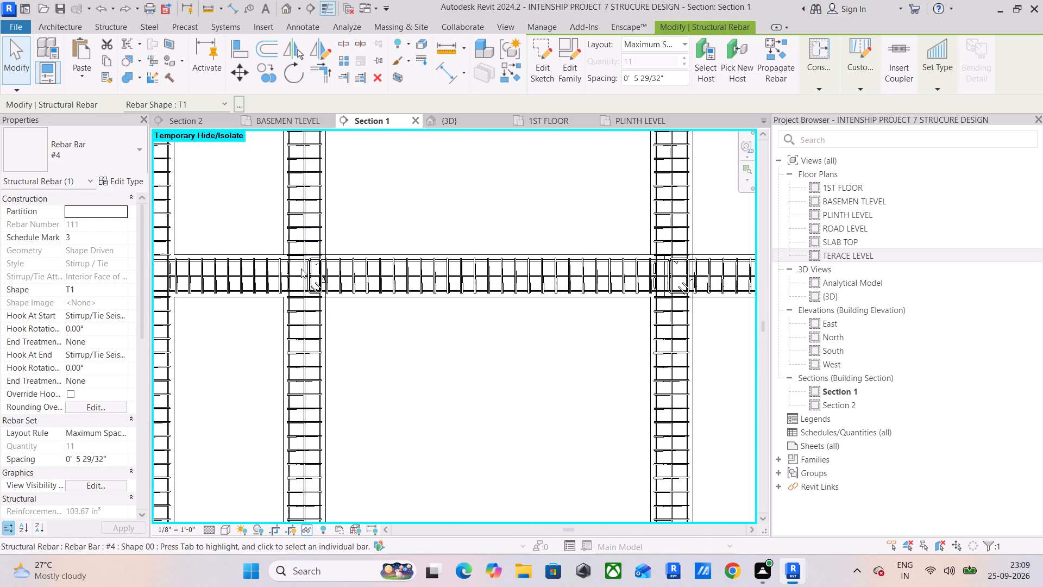
scroll(292, 262, "up", 5)
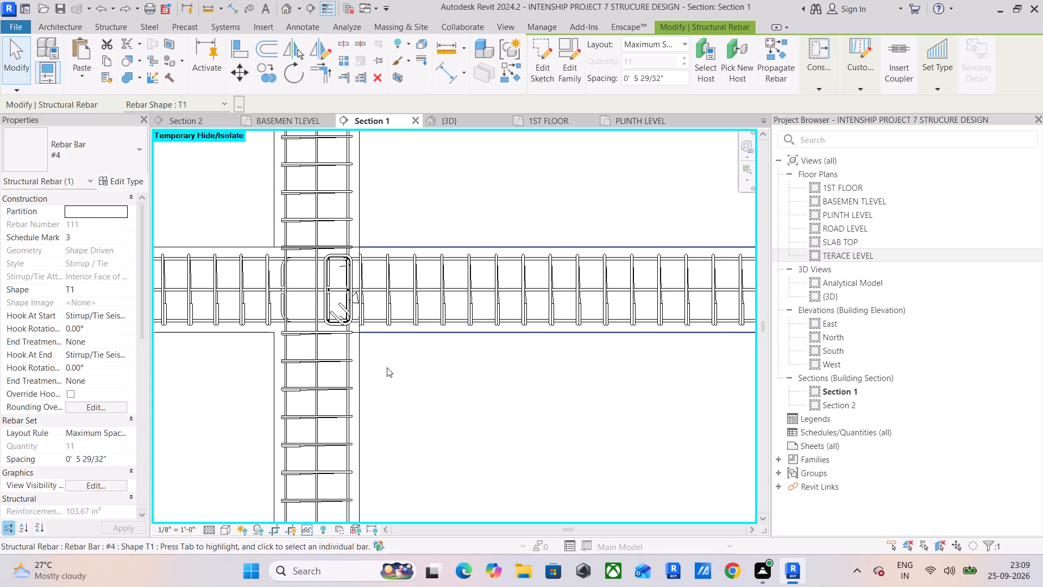
scroll(382, 369, "down", 8)
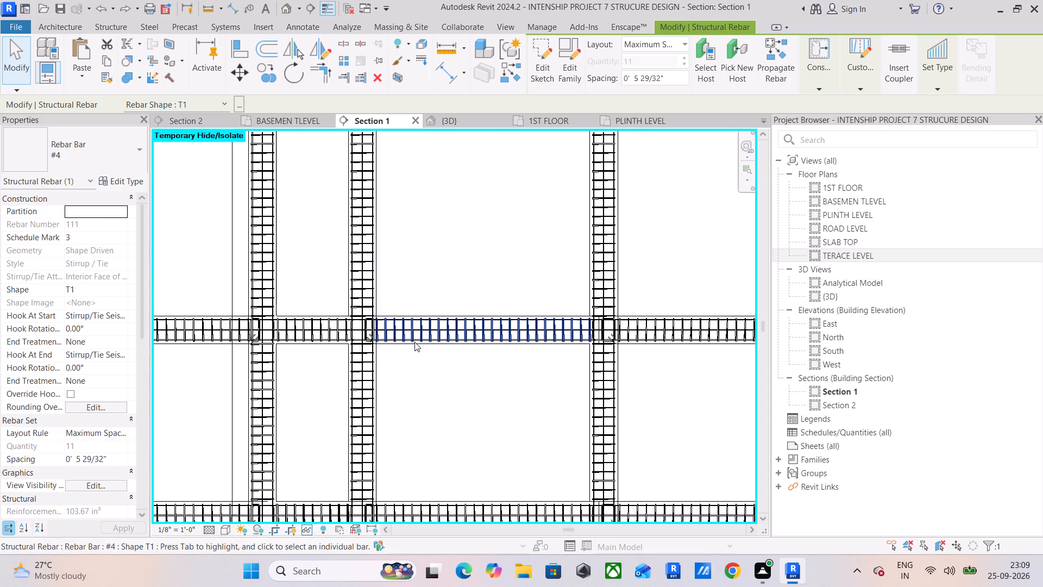
middle_click_drag(414, 342, 538, 339)
scroll(410, 320, "up", 5)
scroll(359, 322, "up", 4)
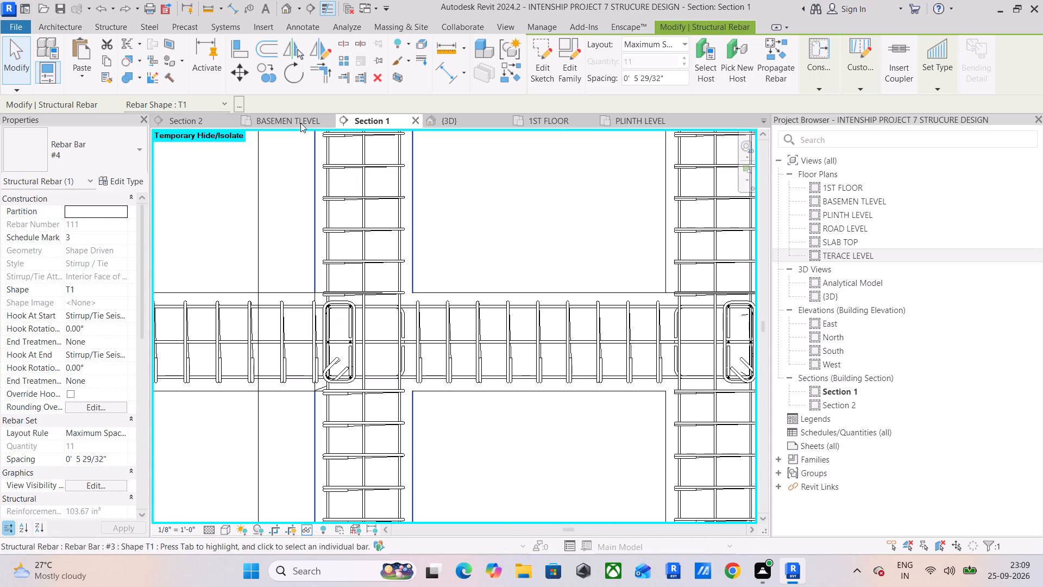
In the 1ST FLOOR plan, move the Section 1 line just beyond the outer edge of the short beam projecting from grid C.
left_click(280, 117)
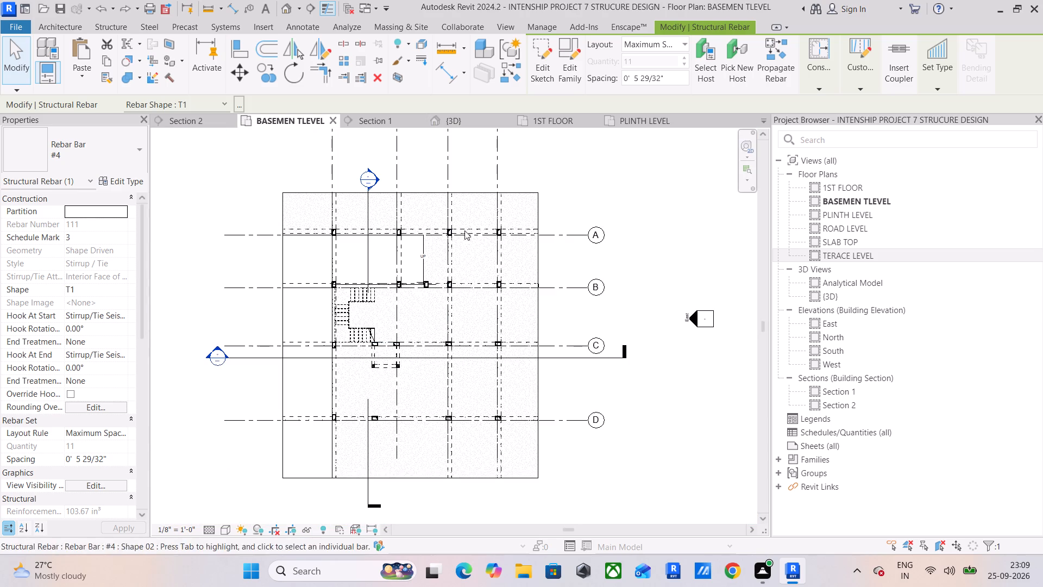
left_click(571, 123)
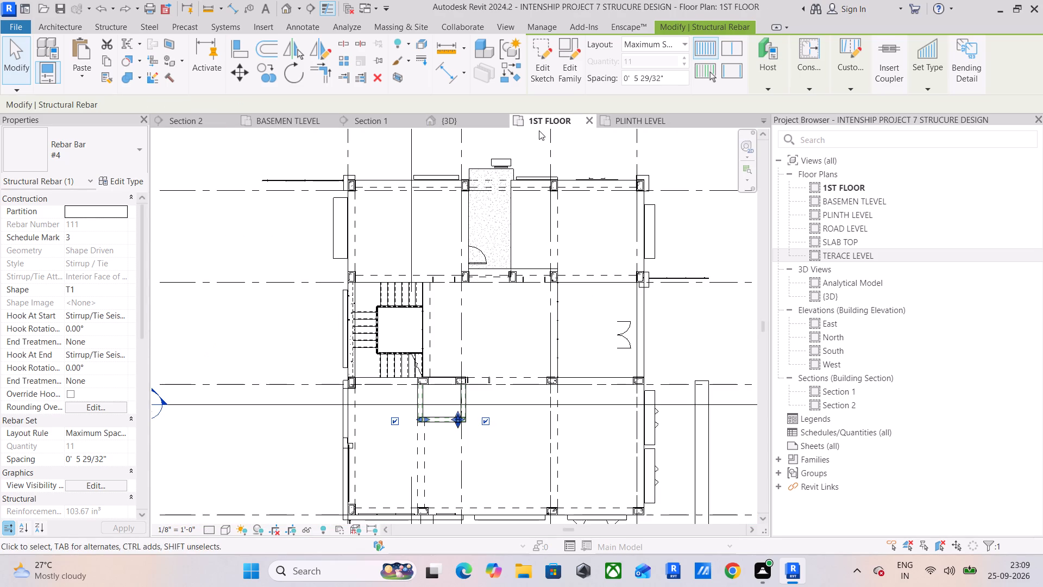
scroll(412, 406, "up", 5)
scroll(497, 451, "up", 4)
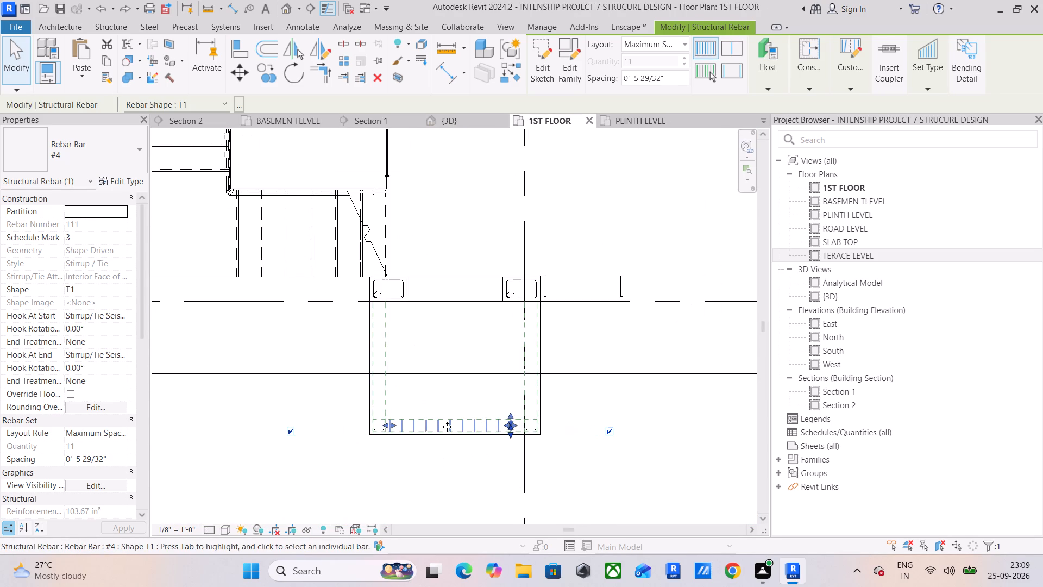
middle_click_drag(592, 381, 599, 288)
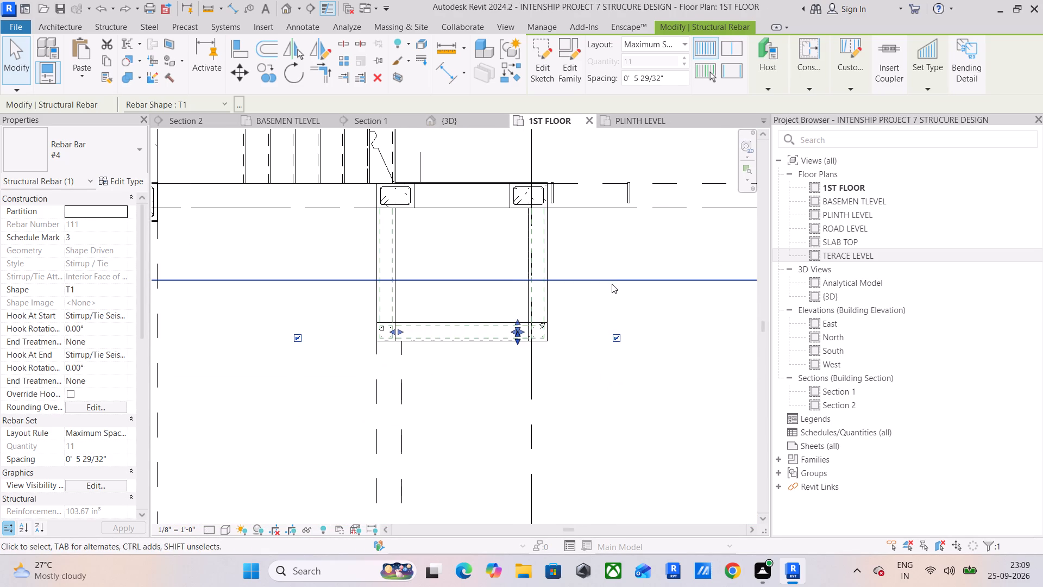
left_click(612, 282)
left_click_drag(595, 282, 595, 367)
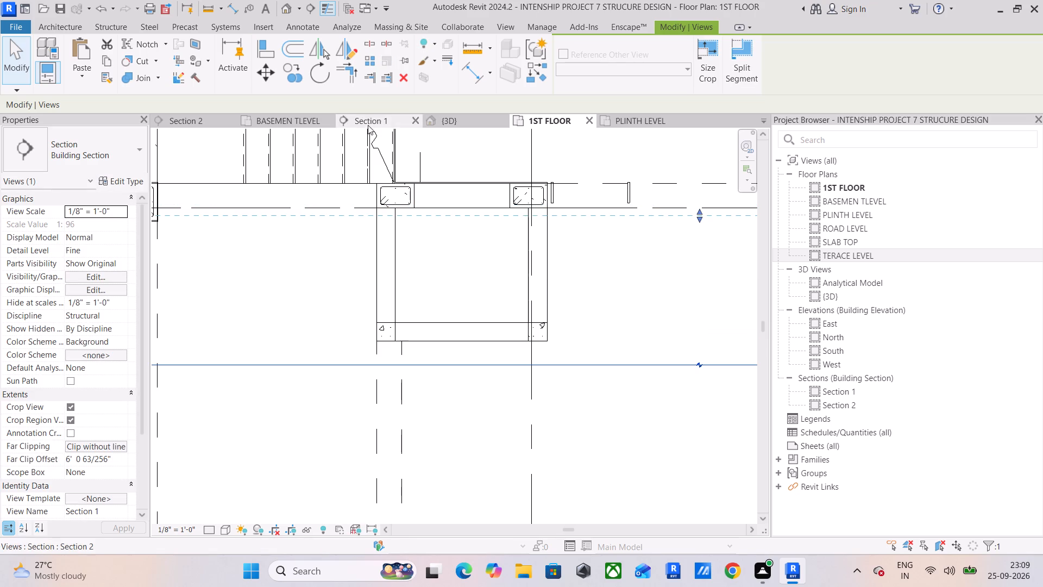
Select the short outer beam's #4 shape T1 stirrup set and extend it in Section 1 to just short of the end column face.
left_click(466, 329)
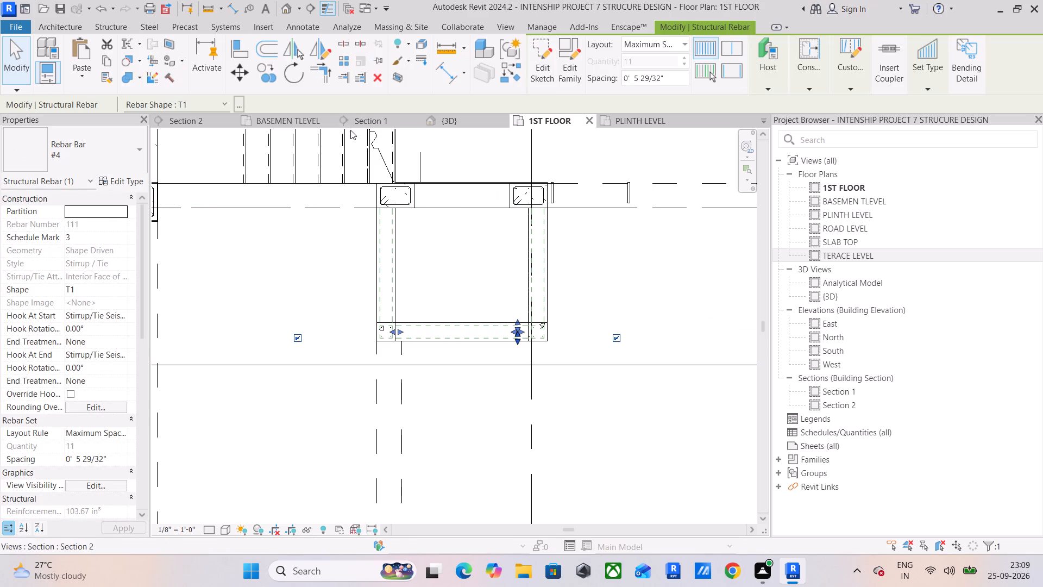
left_click(389, 123)
middle_click_drag(560, 358, 286, 327)
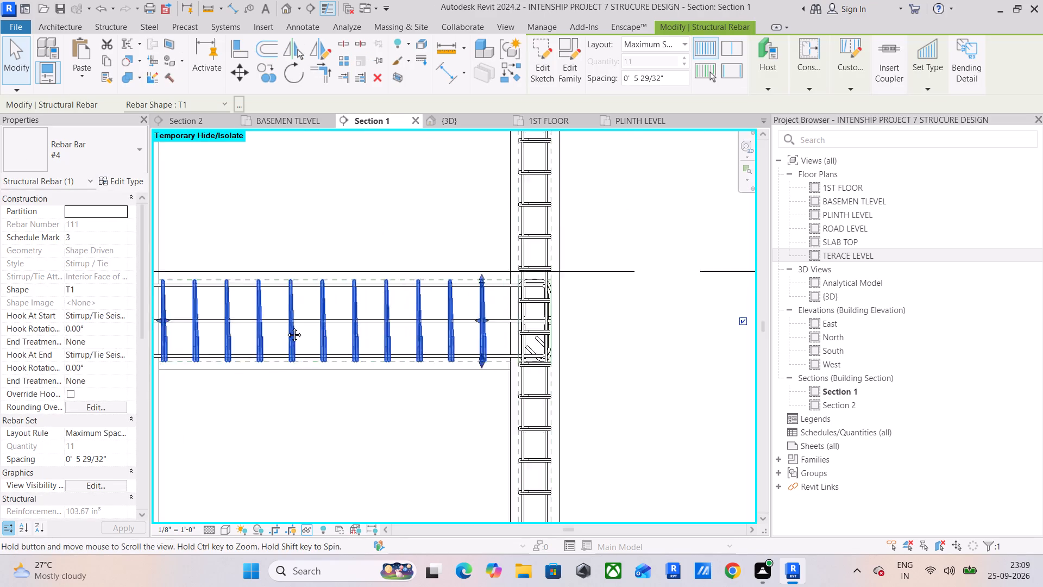
middle_click_drag(286, 327, 252, 322)
scroll(382, 311, "up", 6)
left_click_drag(379, 301, 431, 308)
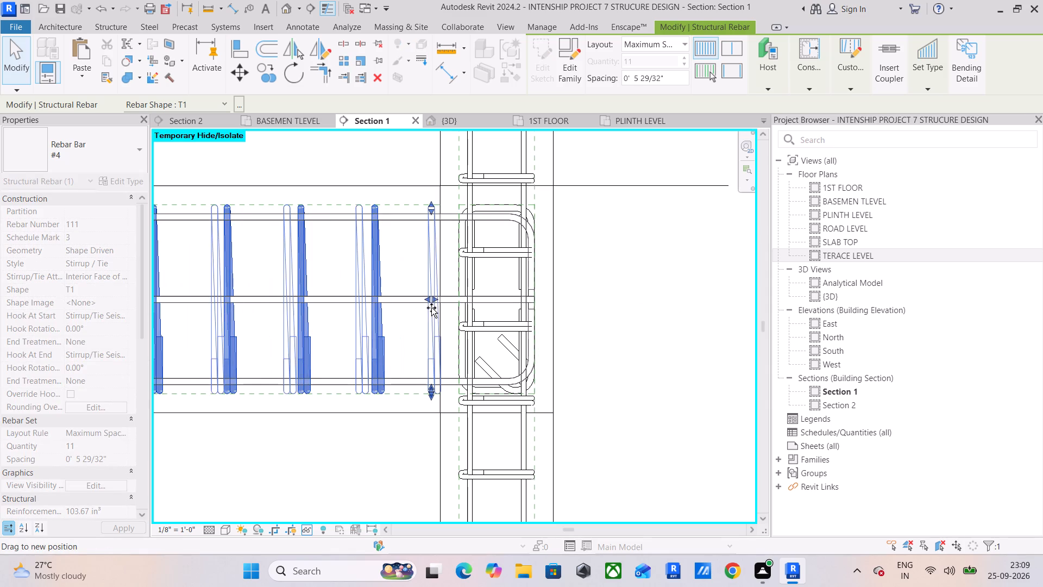
left_click_drag(431, 308, 427, 309)
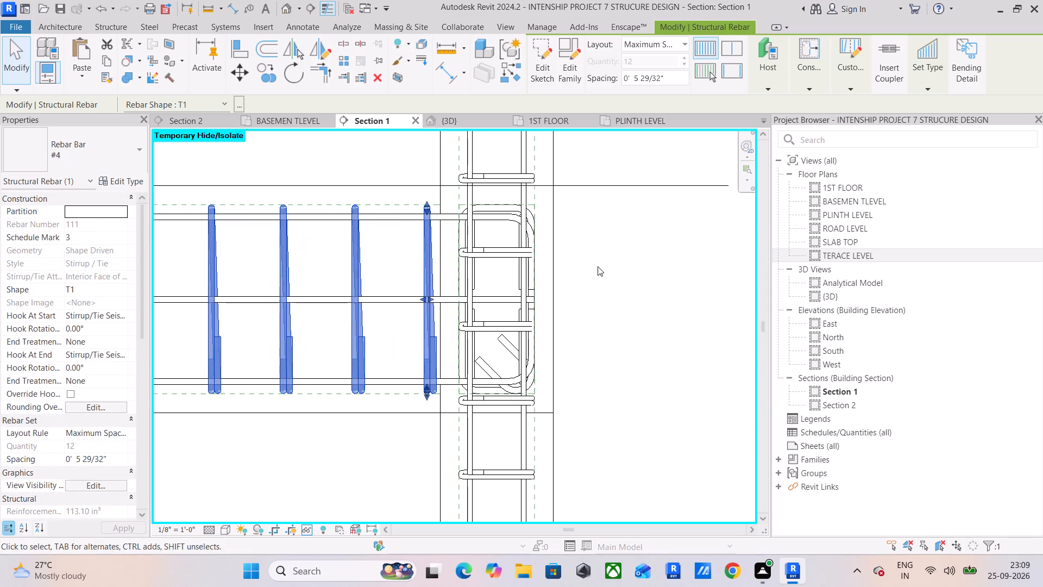
left_click(598, 266)
In Section 2, extend a top #4 shape 02 bar of the uppermost short beam to the end column's far cover line.
left_click(194, 118)
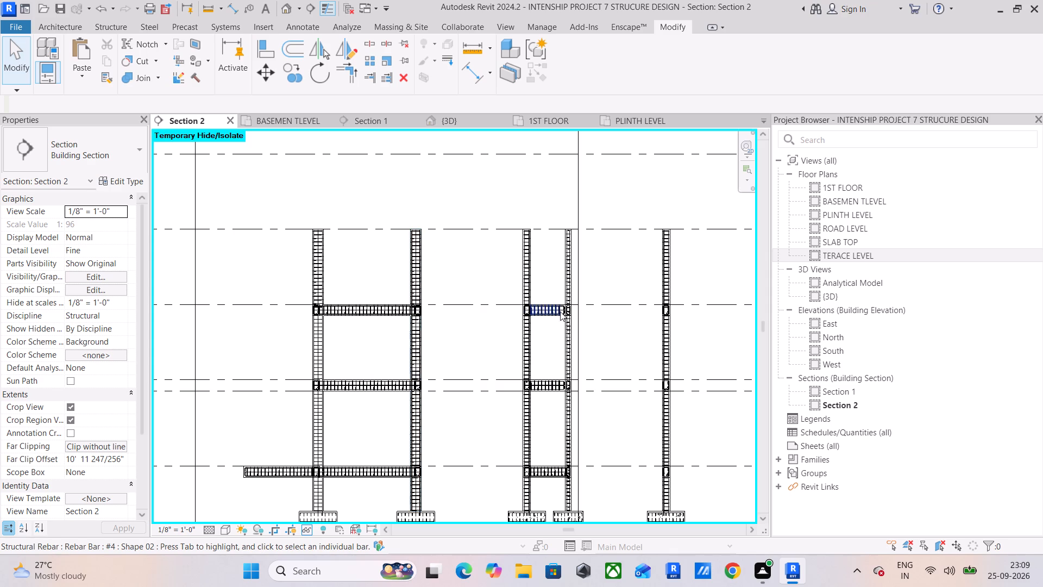
scroll(571, 314, "up", 16)
middle_click_drag(520, 306, 325, 198)
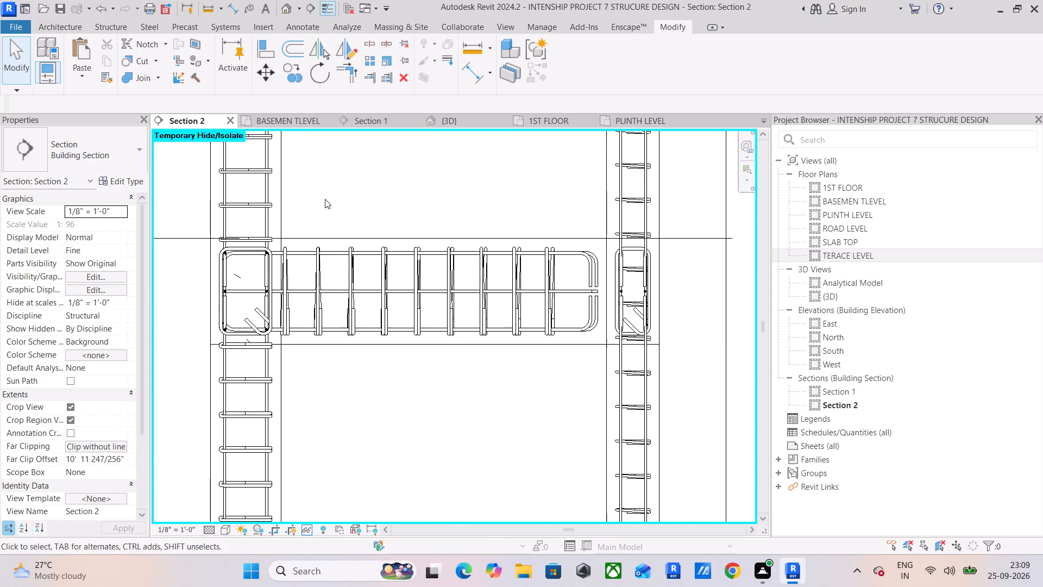
scroll(564, 267, "up", 4)
middle_click_drag(566, 266, 404, 280)
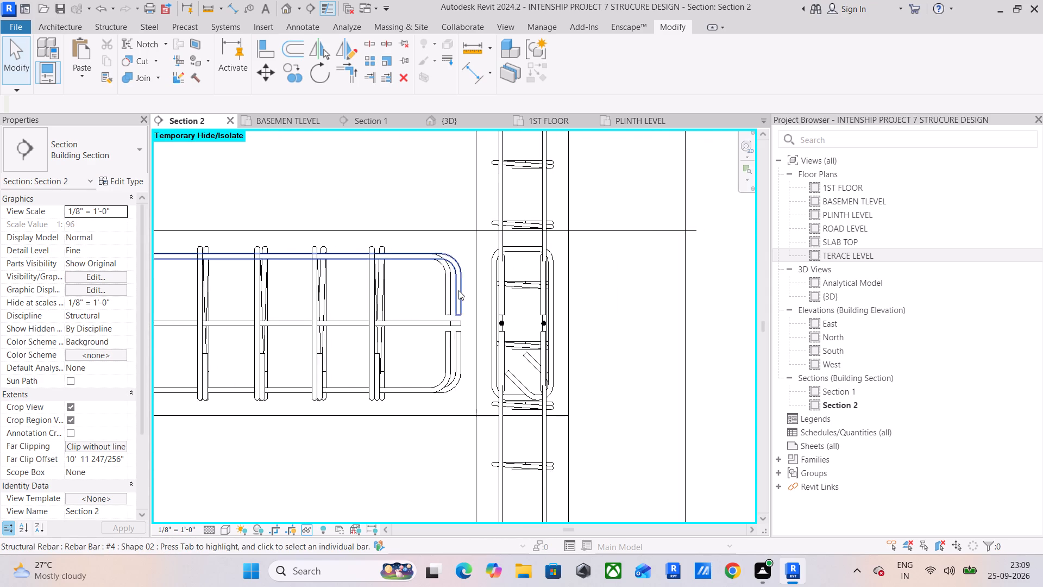
scroll(460, 290, "up", 5)
left_click(455, 278)
left_click_drag(464, 282, 503, 281)
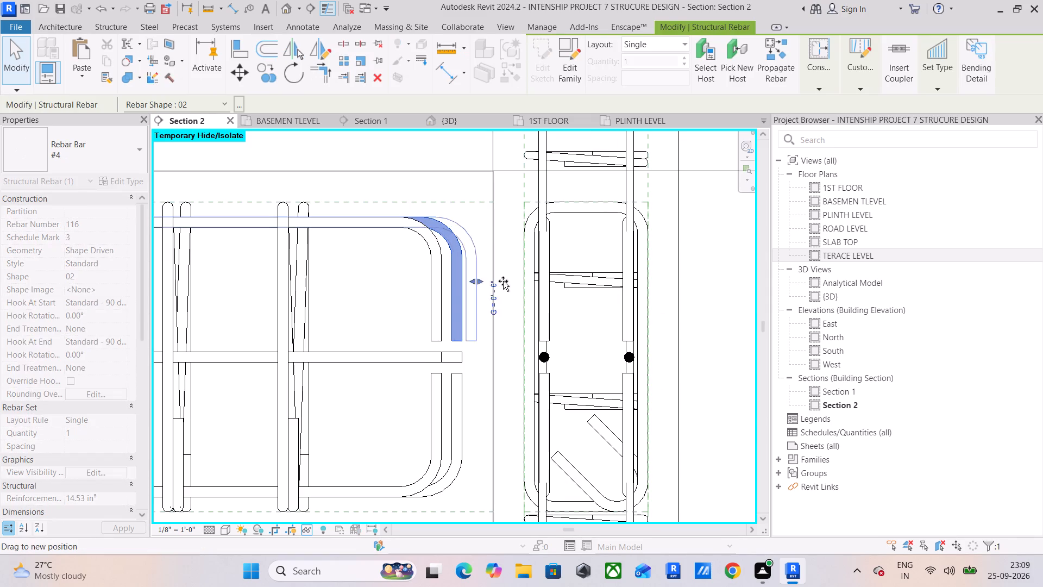
left_click_drag(503, 281, 640, 282)
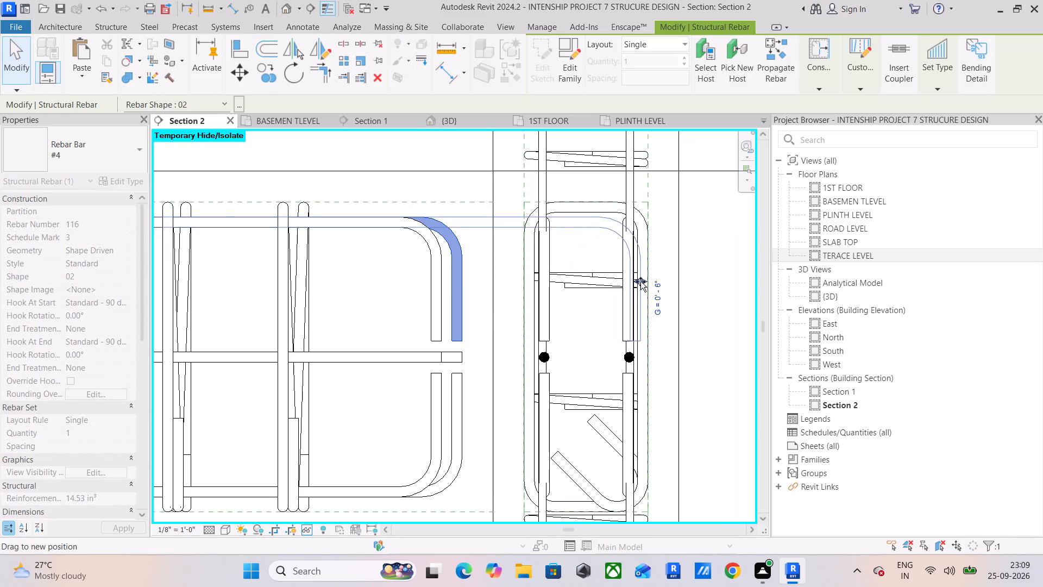
left_click_drag(640, 282, 645, 282)
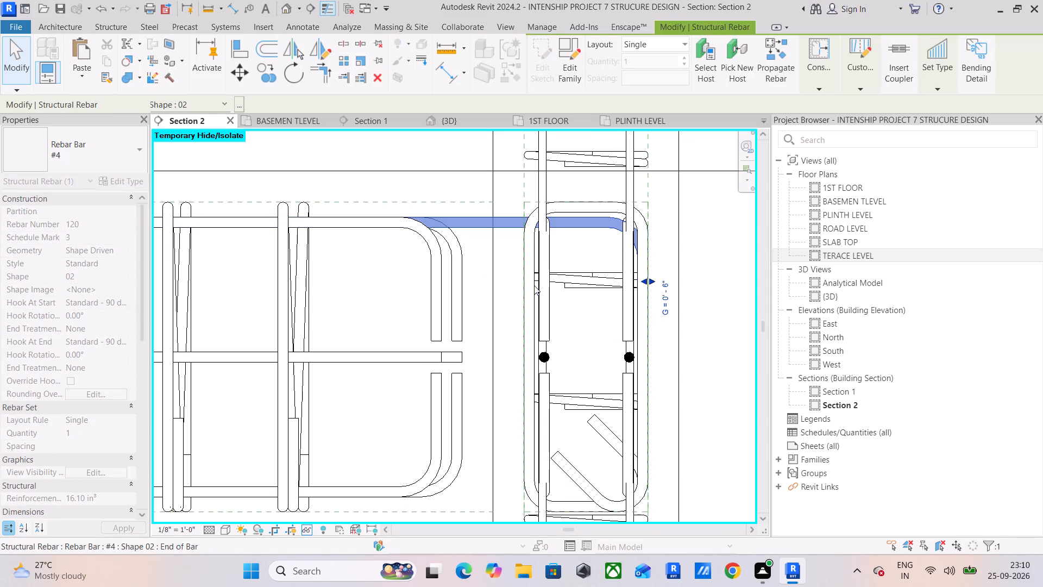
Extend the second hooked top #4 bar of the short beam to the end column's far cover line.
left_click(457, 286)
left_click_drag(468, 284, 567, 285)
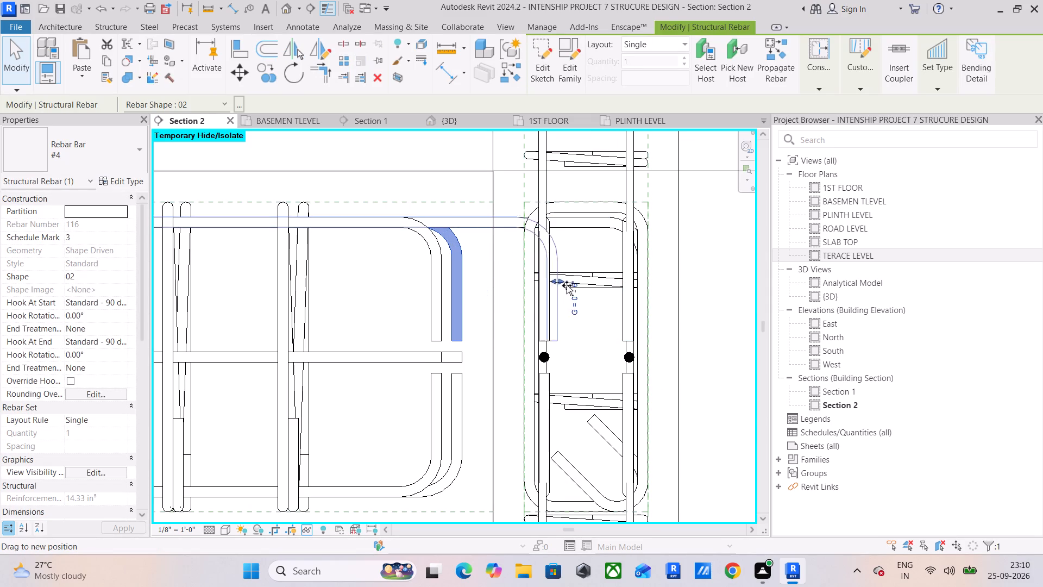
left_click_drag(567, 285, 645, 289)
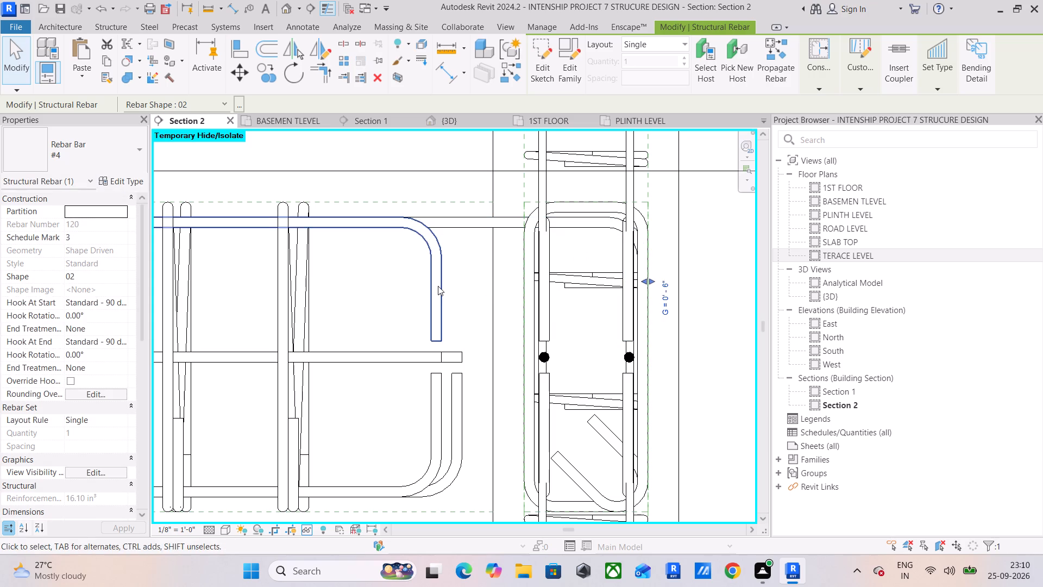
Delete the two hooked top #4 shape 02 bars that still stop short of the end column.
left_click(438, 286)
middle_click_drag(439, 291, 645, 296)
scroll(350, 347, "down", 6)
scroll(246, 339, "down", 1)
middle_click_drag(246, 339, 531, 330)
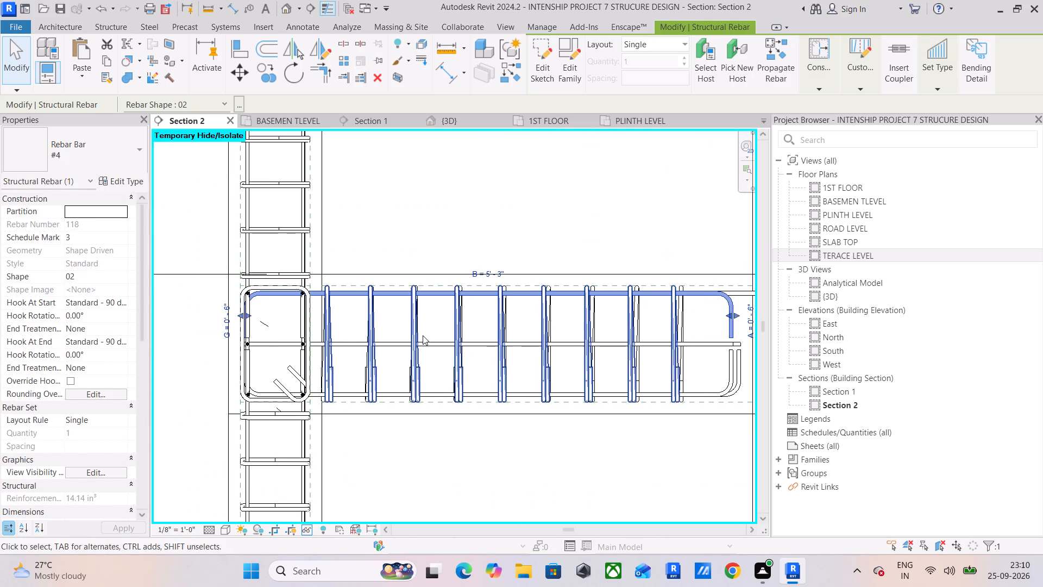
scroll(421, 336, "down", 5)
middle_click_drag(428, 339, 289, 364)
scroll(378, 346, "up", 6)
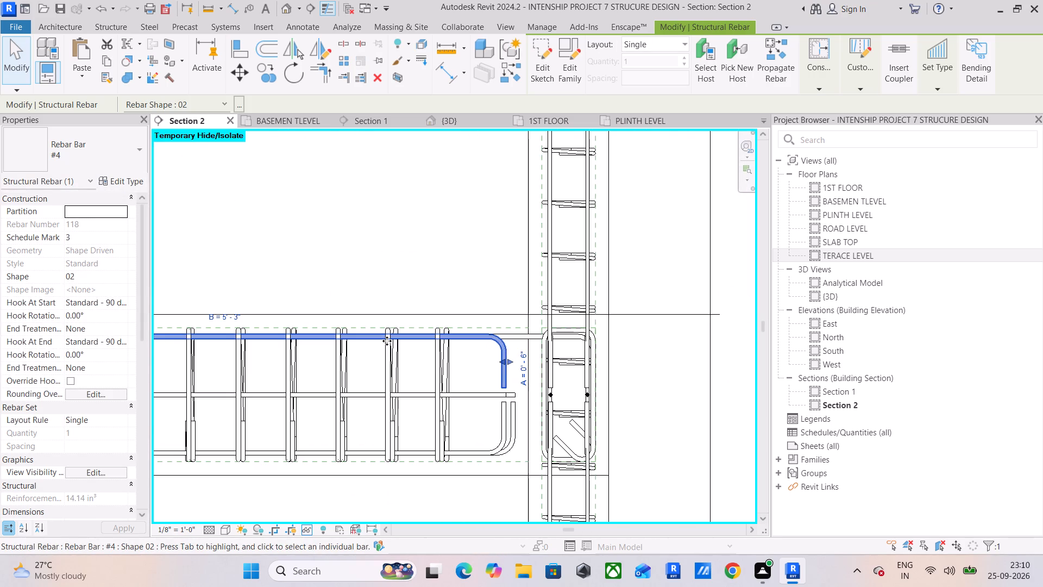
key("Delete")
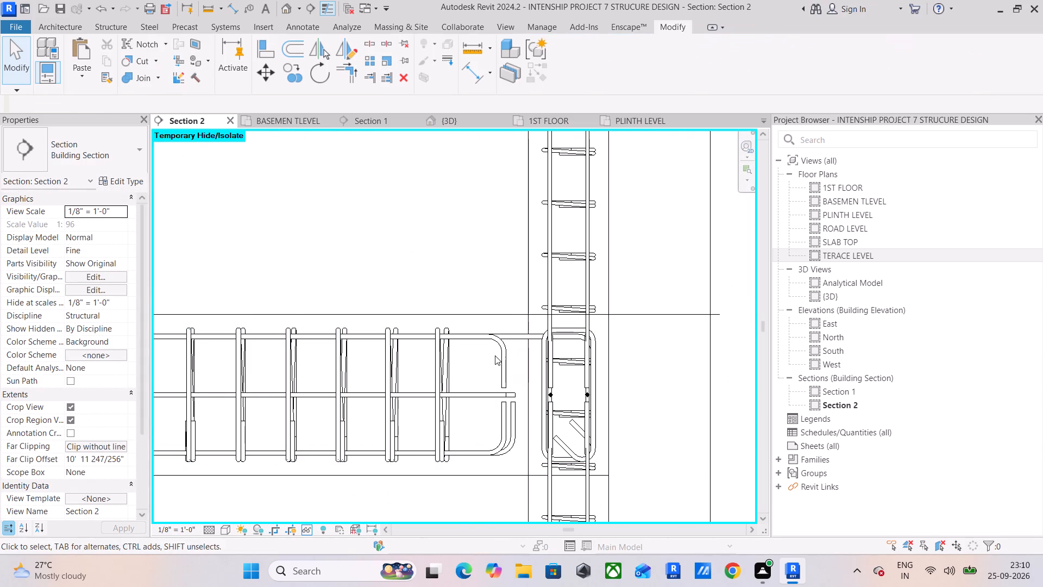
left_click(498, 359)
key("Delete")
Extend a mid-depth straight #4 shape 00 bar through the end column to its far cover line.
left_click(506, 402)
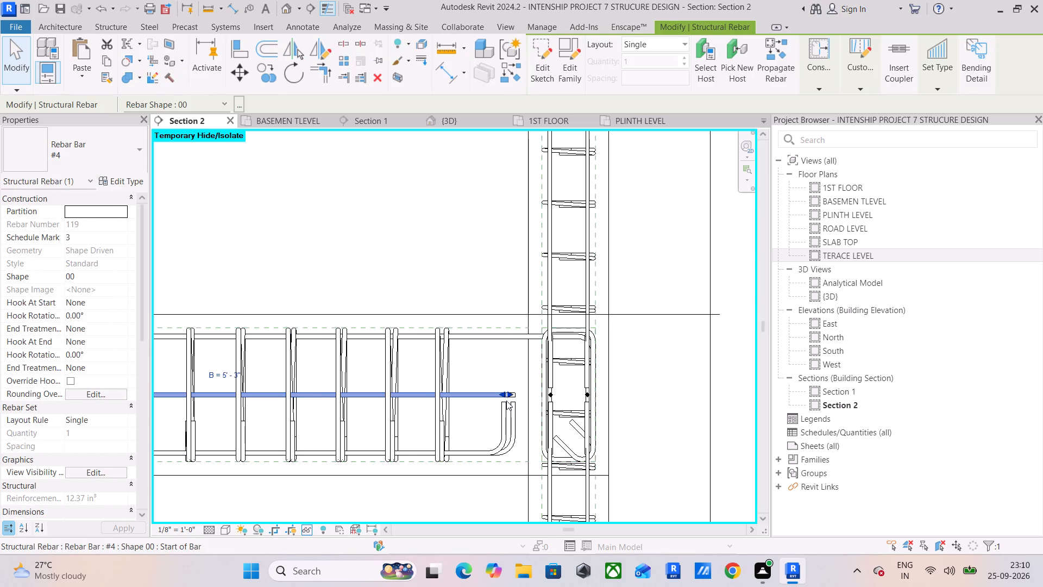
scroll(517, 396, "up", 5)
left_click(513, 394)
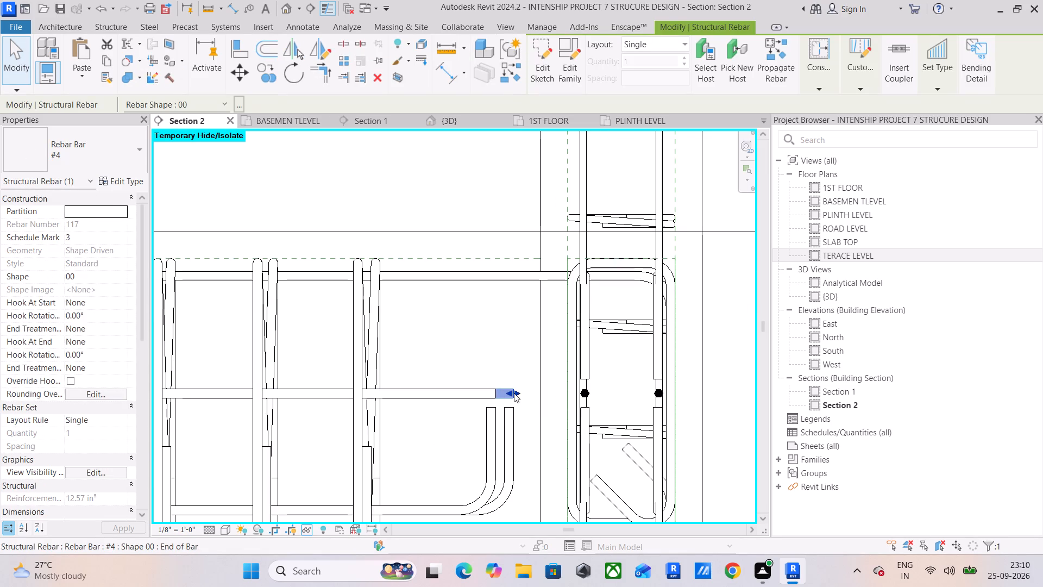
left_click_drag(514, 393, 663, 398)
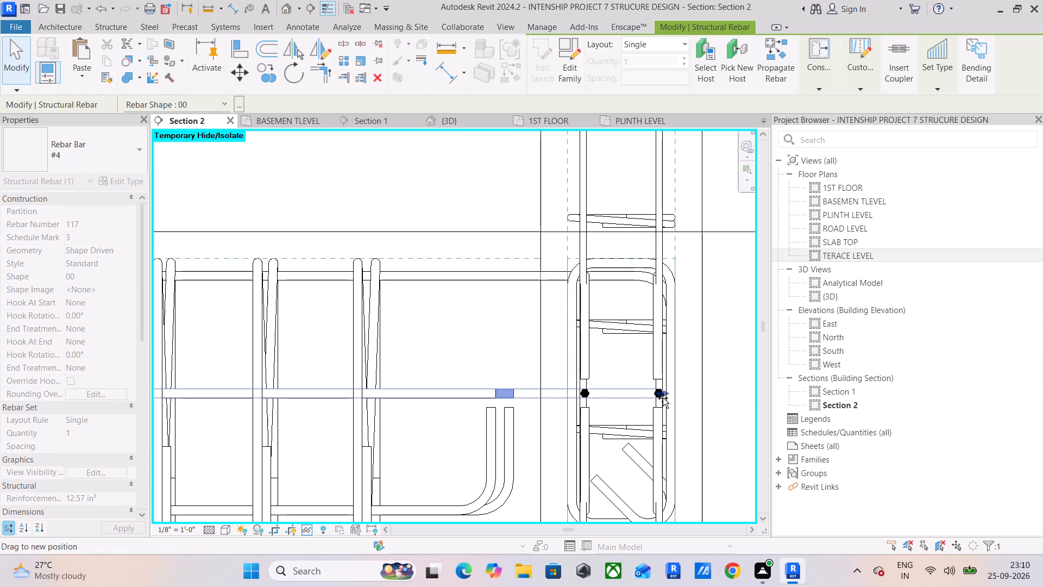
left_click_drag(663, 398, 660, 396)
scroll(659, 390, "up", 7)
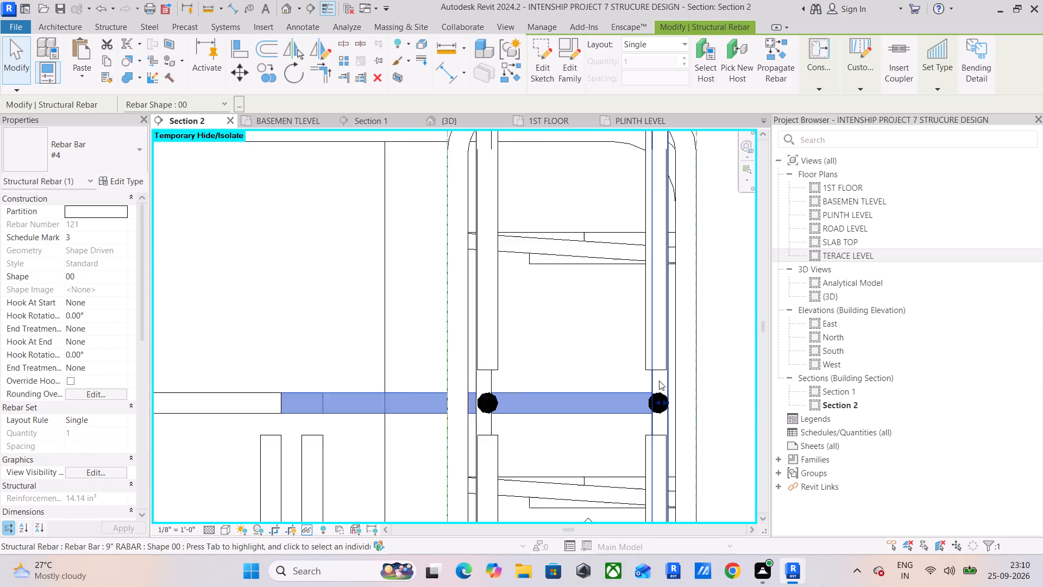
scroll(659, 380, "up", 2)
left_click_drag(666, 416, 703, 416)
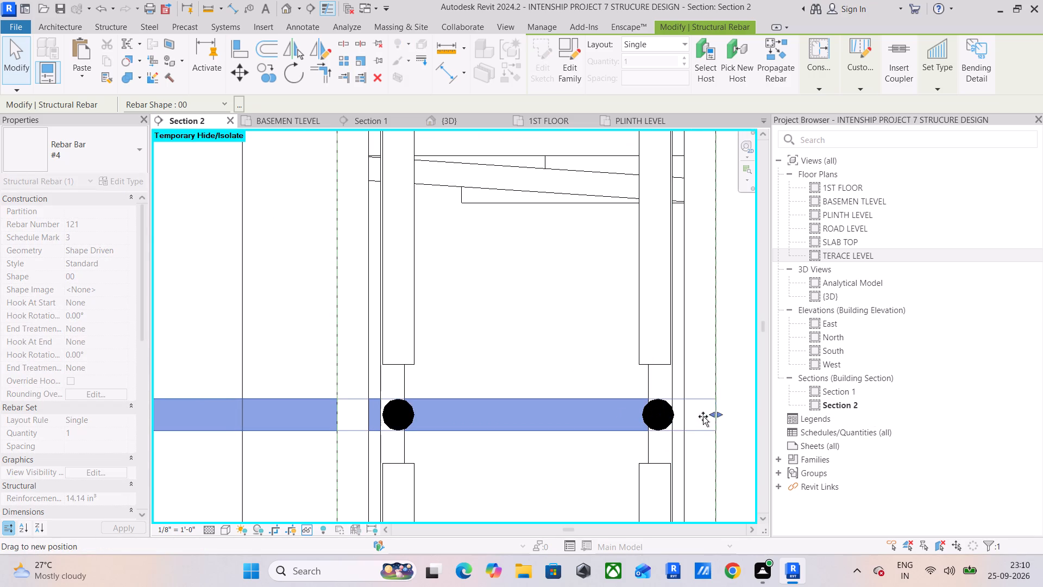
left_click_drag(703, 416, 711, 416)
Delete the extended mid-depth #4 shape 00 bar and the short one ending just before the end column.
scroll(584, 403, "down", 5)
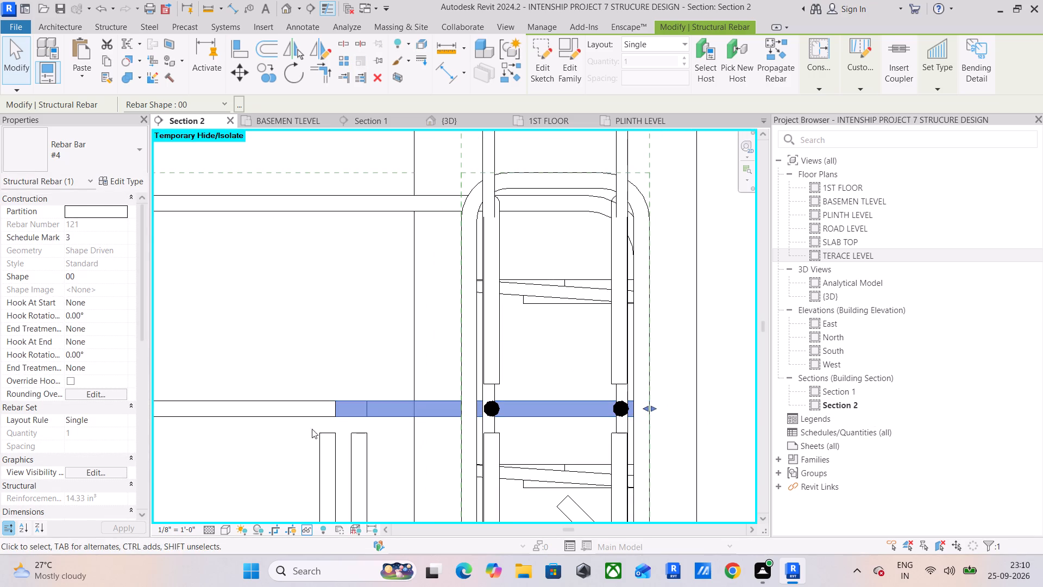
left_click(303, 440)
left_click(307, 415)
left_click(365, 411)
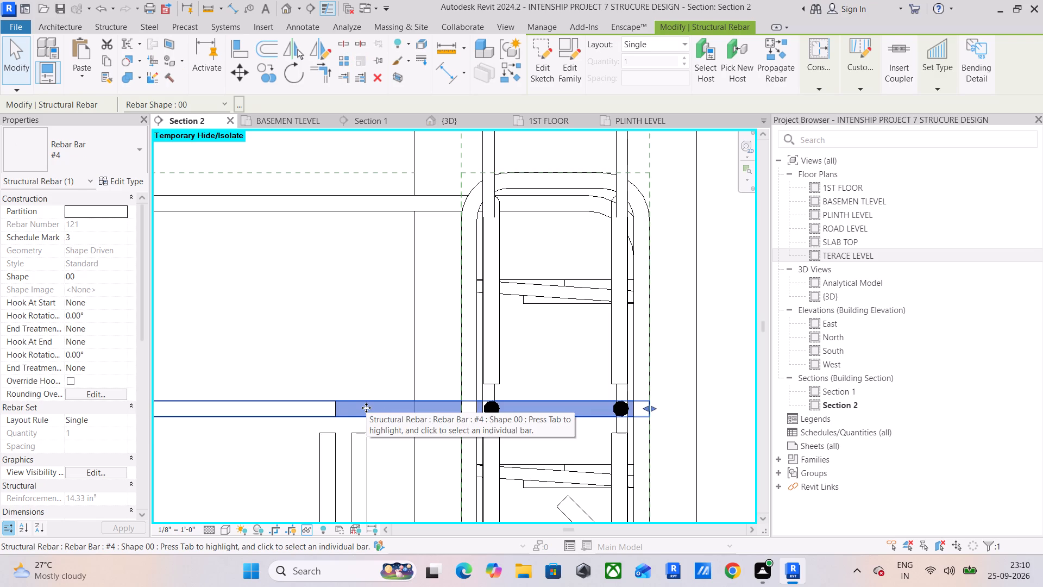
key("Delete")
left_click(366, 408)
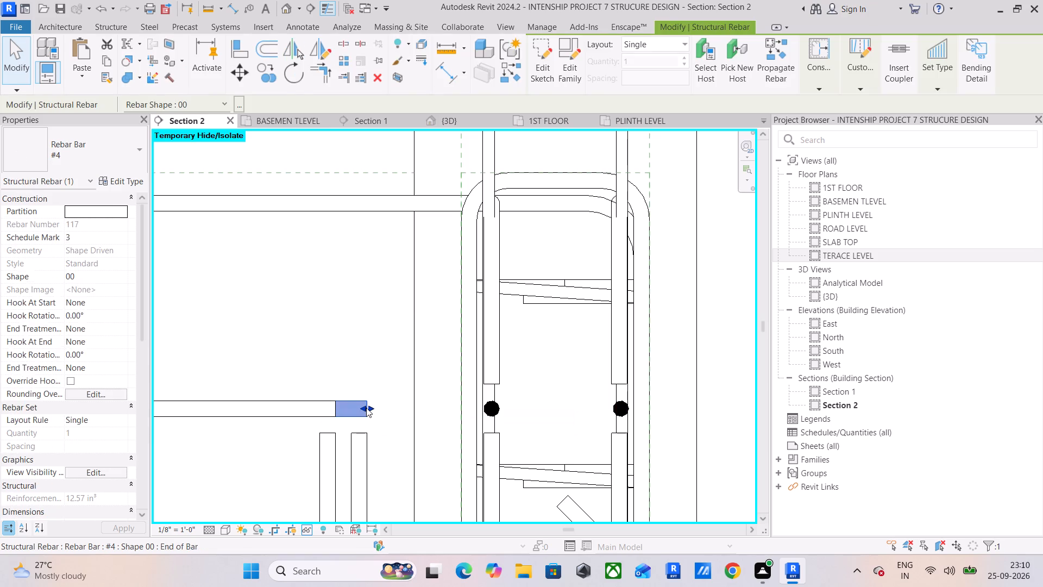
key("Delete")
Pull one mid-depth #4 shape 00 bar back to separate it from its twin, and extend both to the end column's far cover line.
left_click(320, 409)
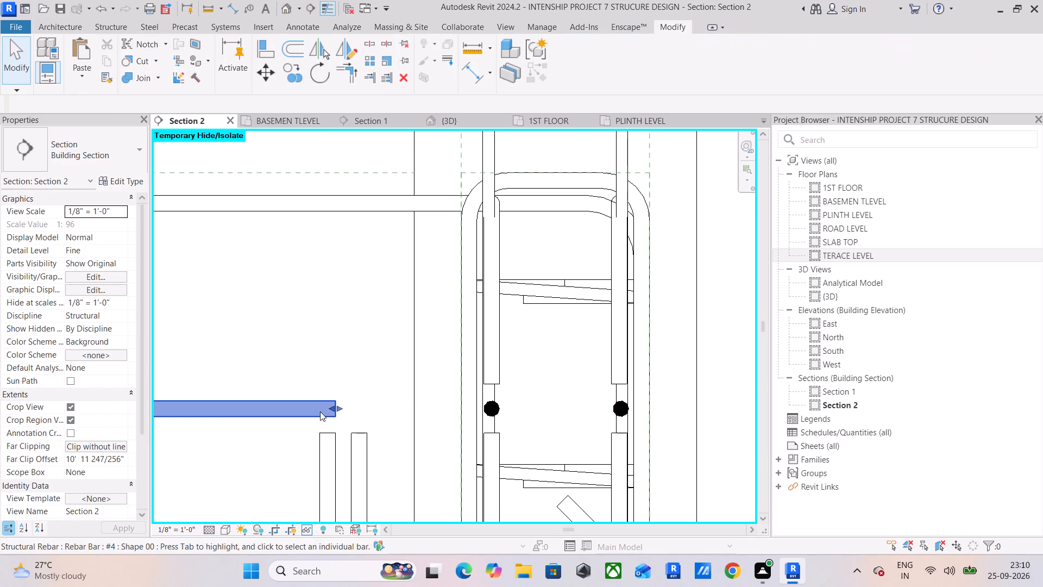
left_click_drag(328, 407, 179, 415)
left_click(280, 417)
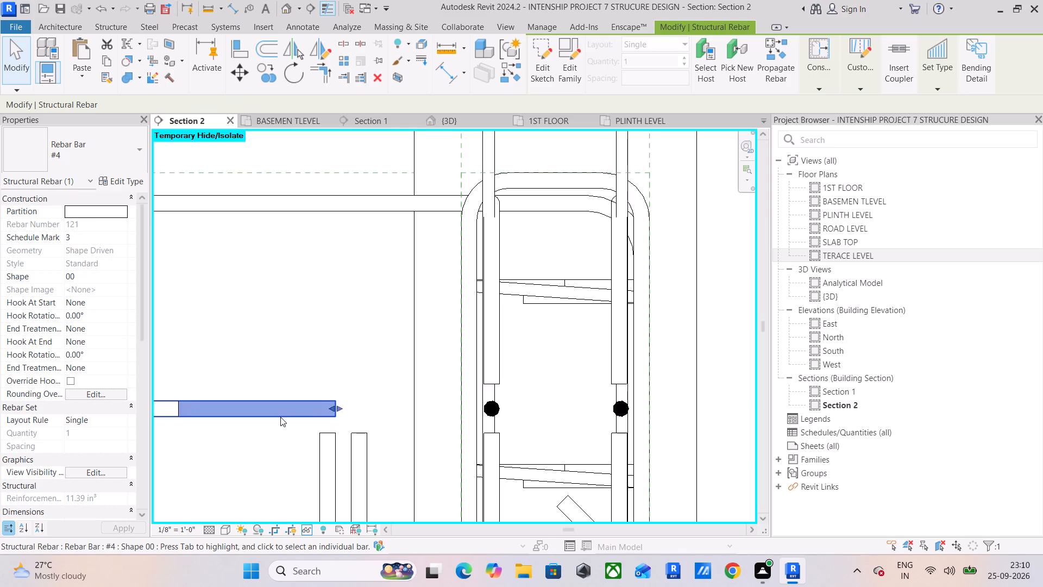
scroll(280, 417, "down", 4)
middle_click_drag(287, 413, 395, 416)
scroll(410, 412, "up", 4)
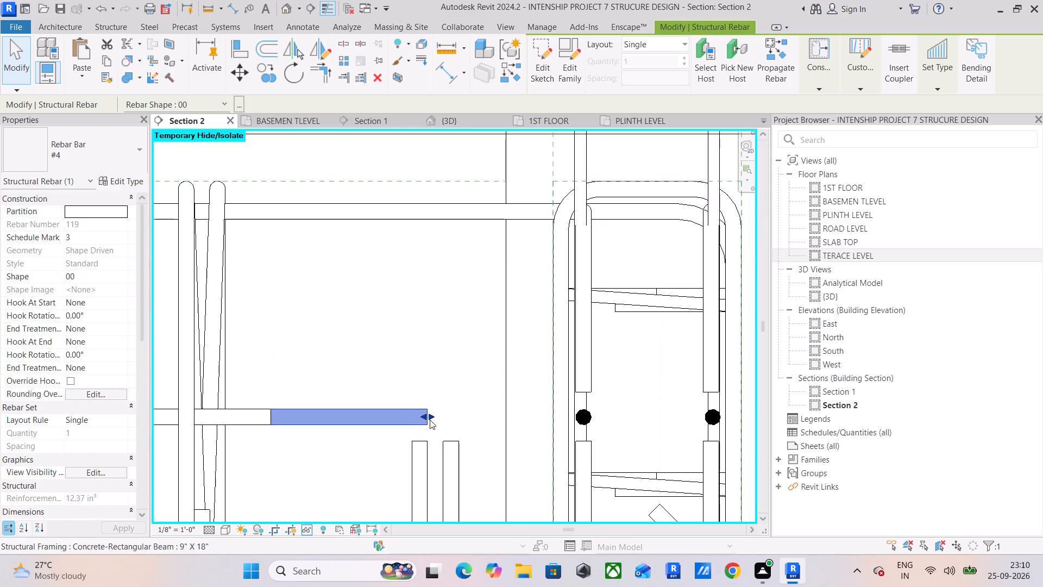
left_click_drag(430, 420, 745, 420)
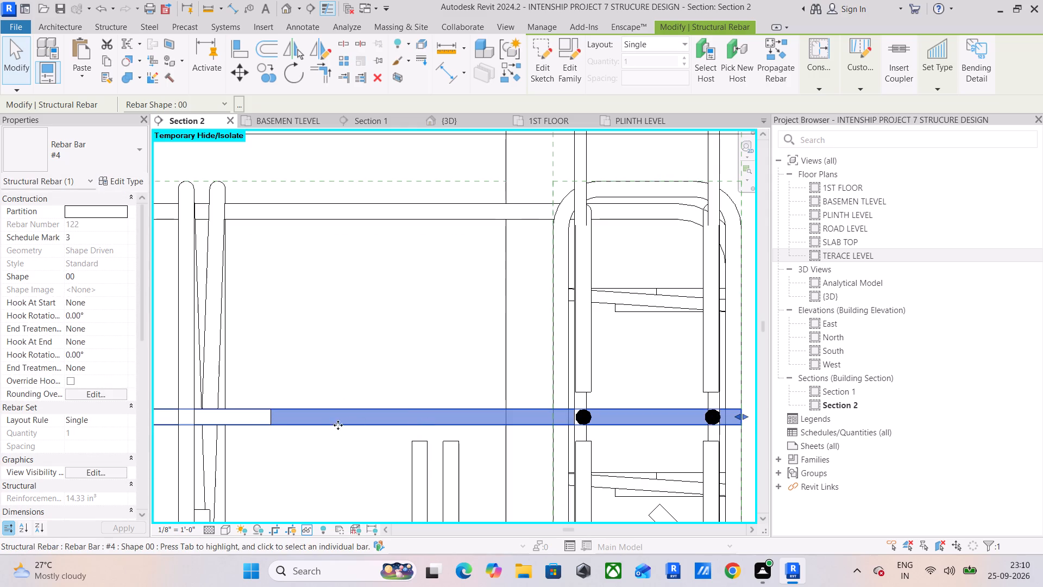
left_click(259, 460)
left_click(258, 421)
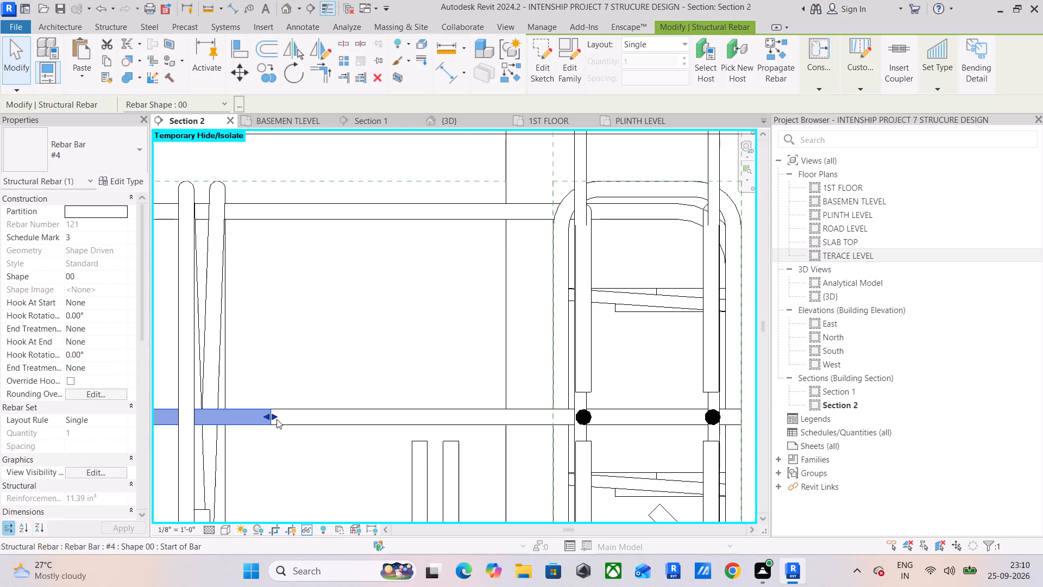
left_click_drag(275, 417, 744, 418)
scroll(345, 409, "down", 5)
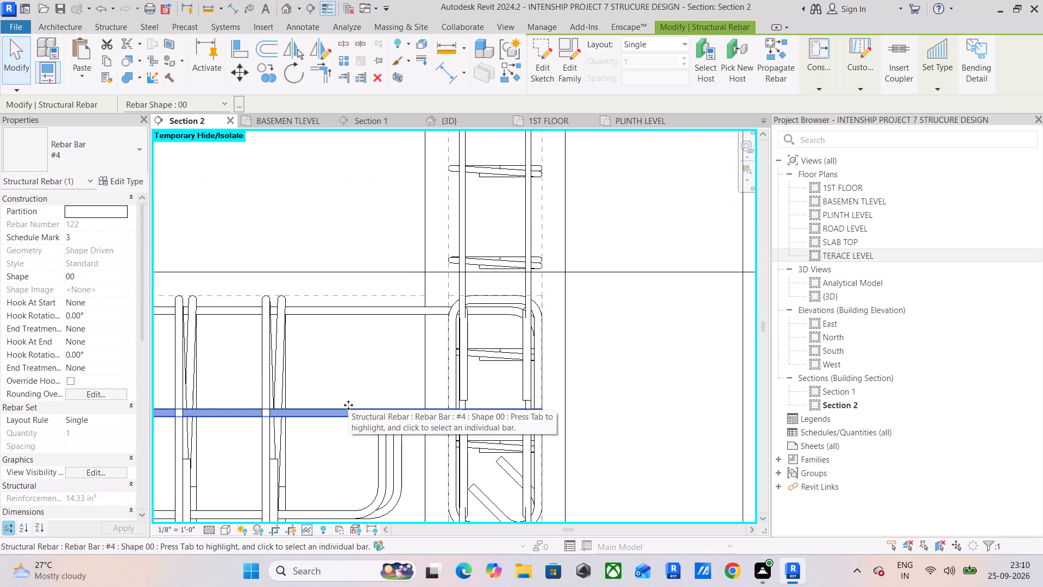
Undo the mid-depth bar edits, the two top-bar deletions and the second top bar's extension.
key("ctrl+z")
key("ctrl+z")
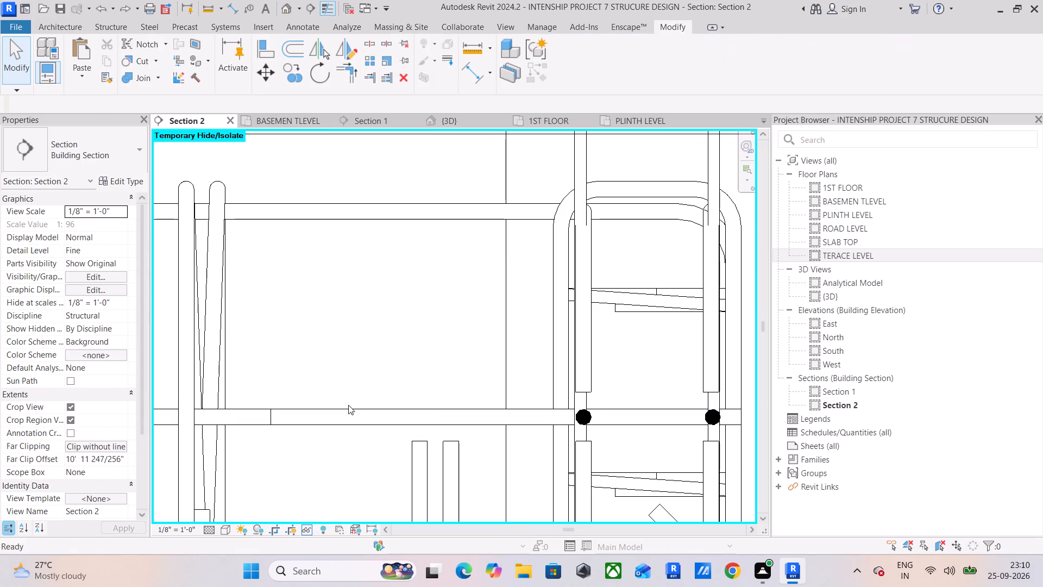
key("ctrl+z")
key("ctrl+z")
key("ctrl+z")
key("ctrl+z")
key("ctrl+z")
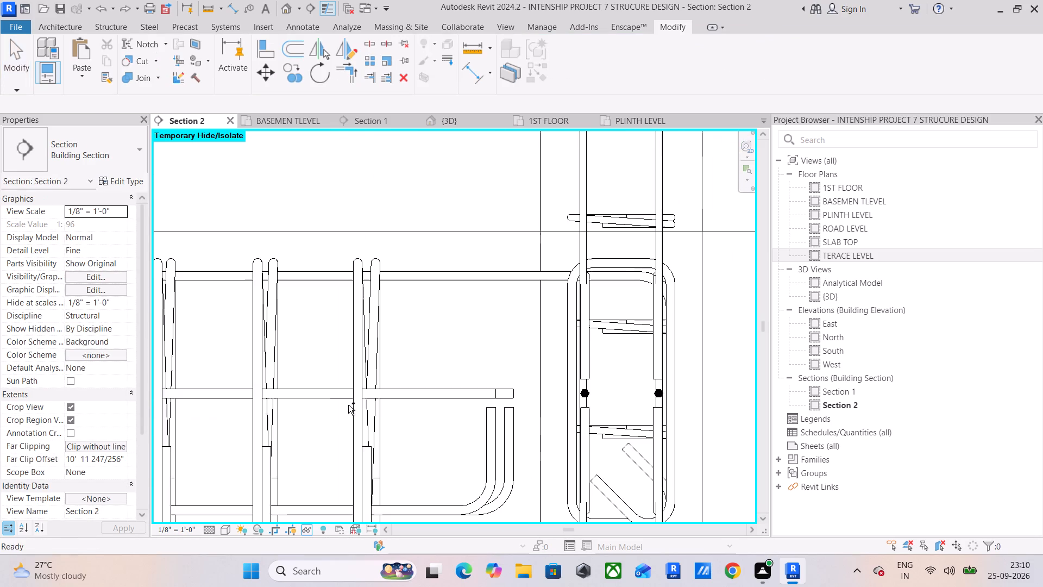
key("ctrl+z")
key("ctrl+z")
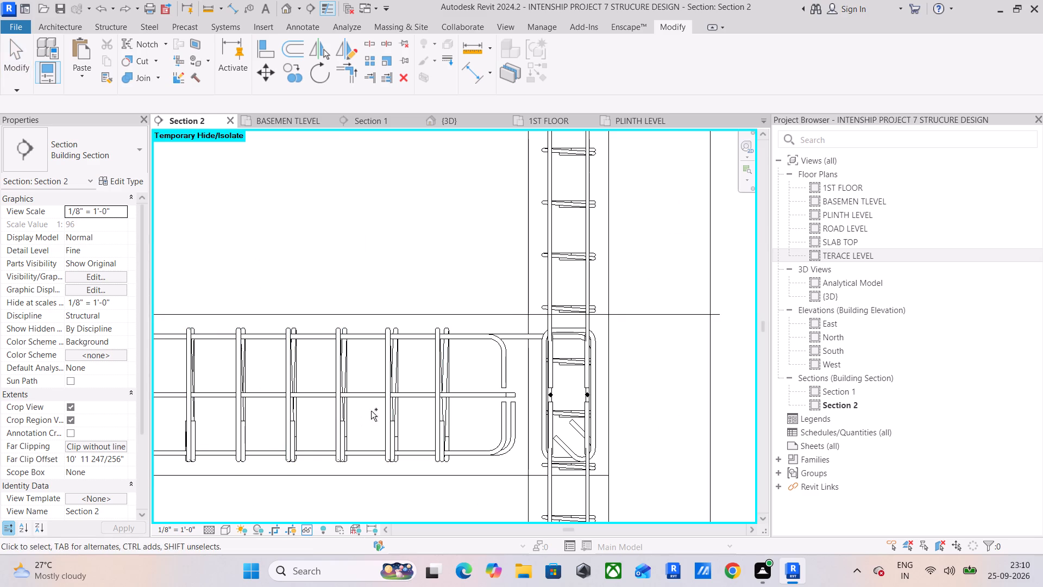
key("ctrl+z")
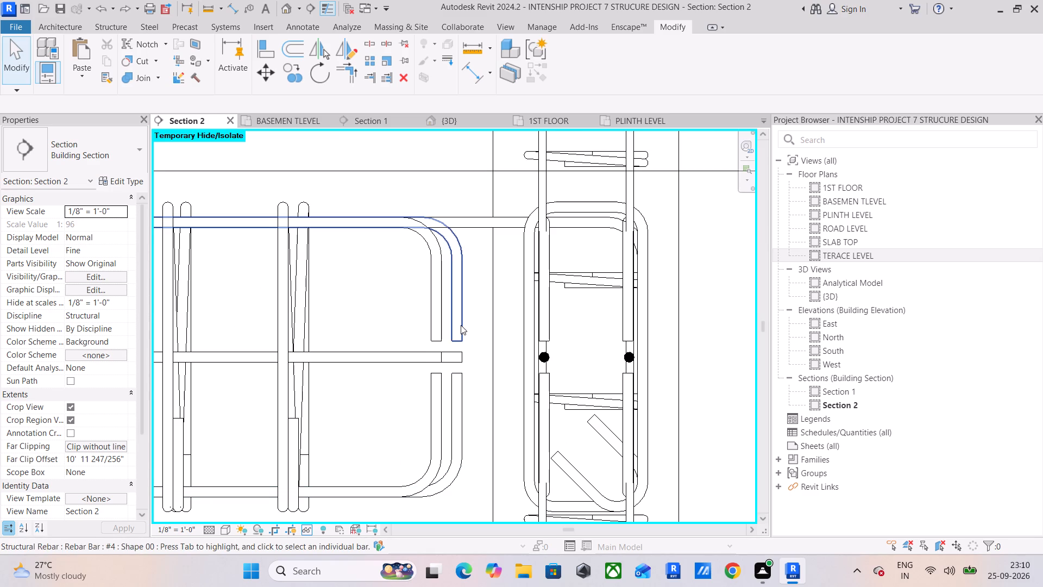
Extend the three remaining hooked top #4 shape 02 bars of the short beam to the end column's far cover line.
left_click(461, 325)
left_click_drag(468, 280, 560, 280)
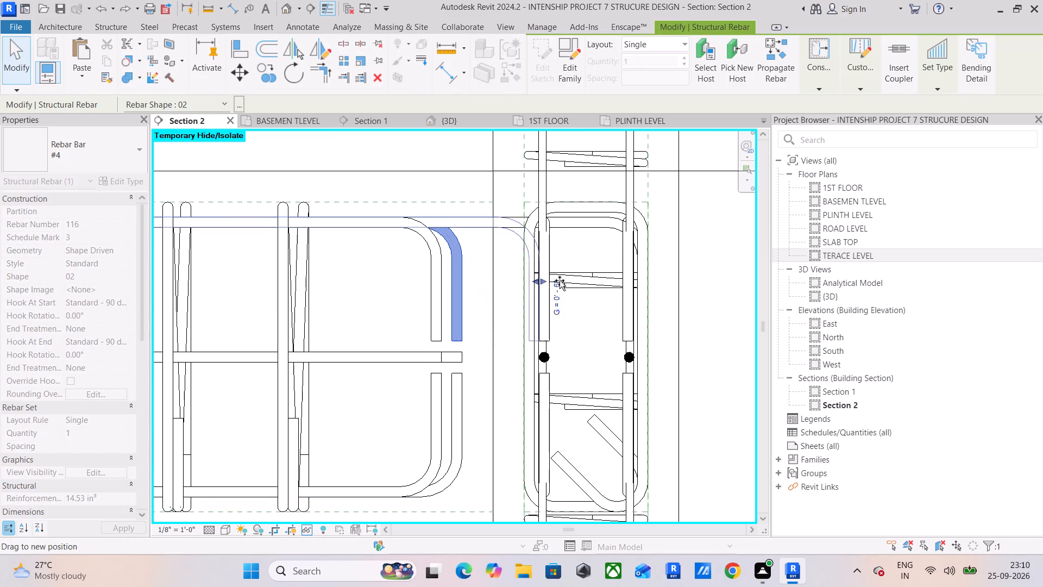
left_click_drag(560, 280, 645, 292)
left_click(435, 291)
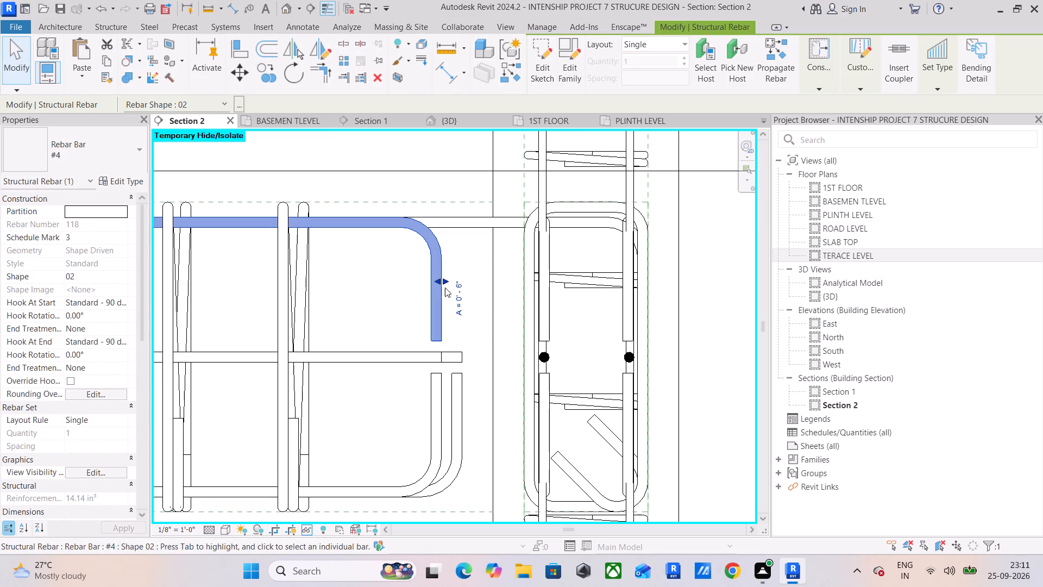
left_click_drag(446, 282, 649, 289)
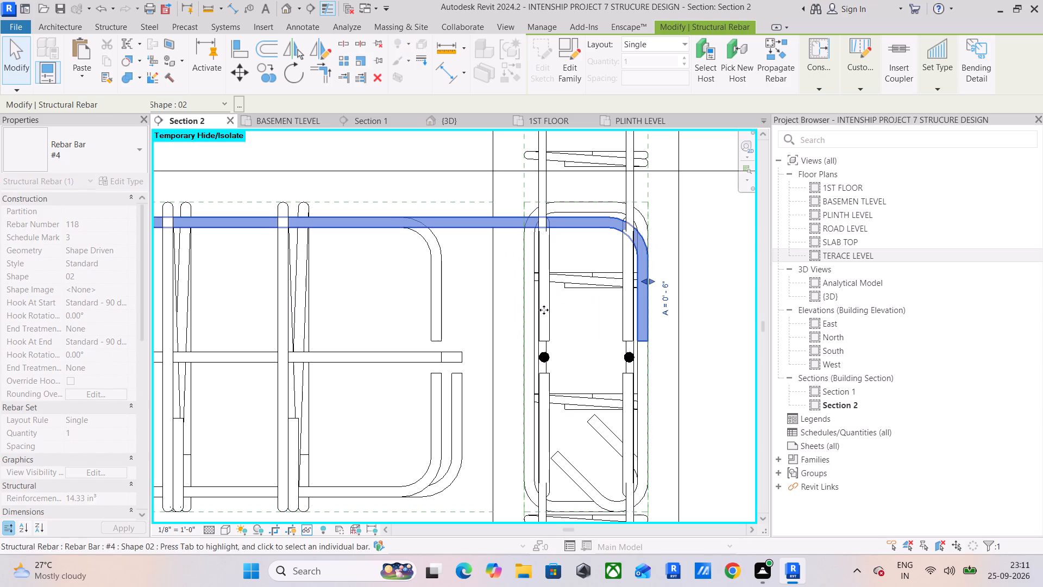
left_click(441, 296)
left_click_drag(445, 282, 551, 285)
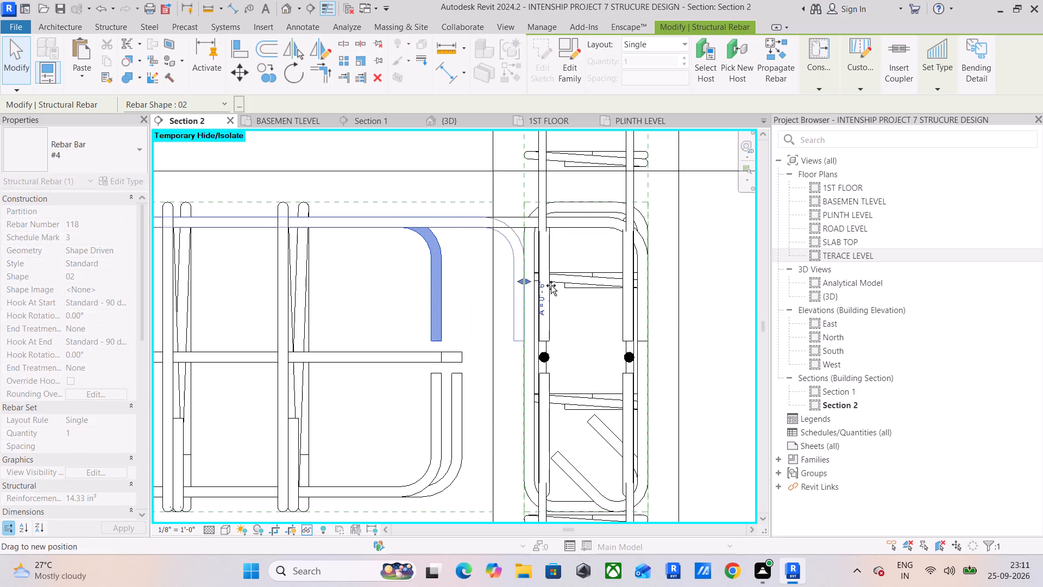
left_click_drag(551, 285, 645, 294)
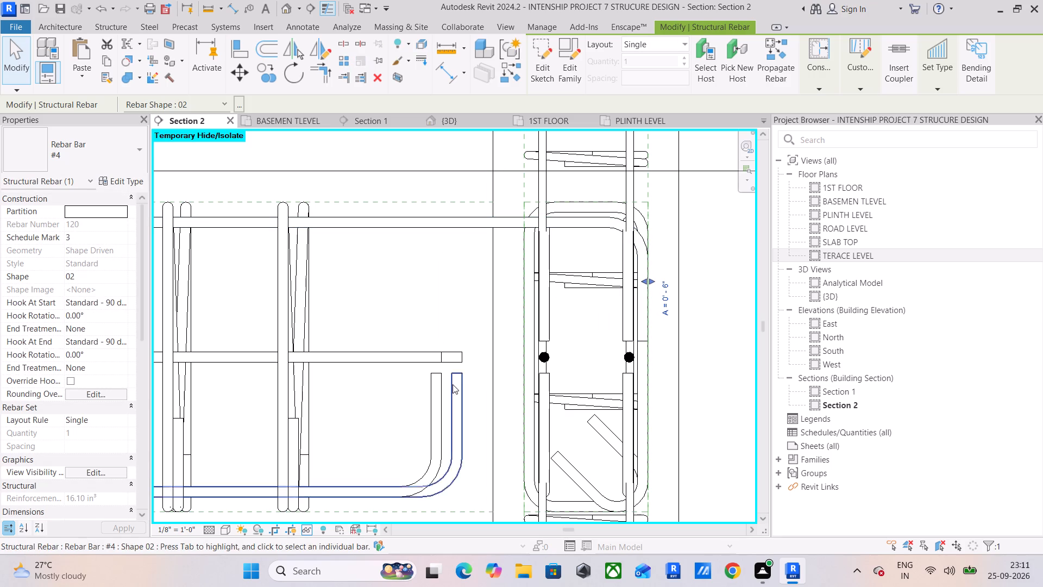
Pull the ends of two mid-depth #4 shape 00 bars back into the short beam to separate them from their overlapping twins.
left_click(456, 354)
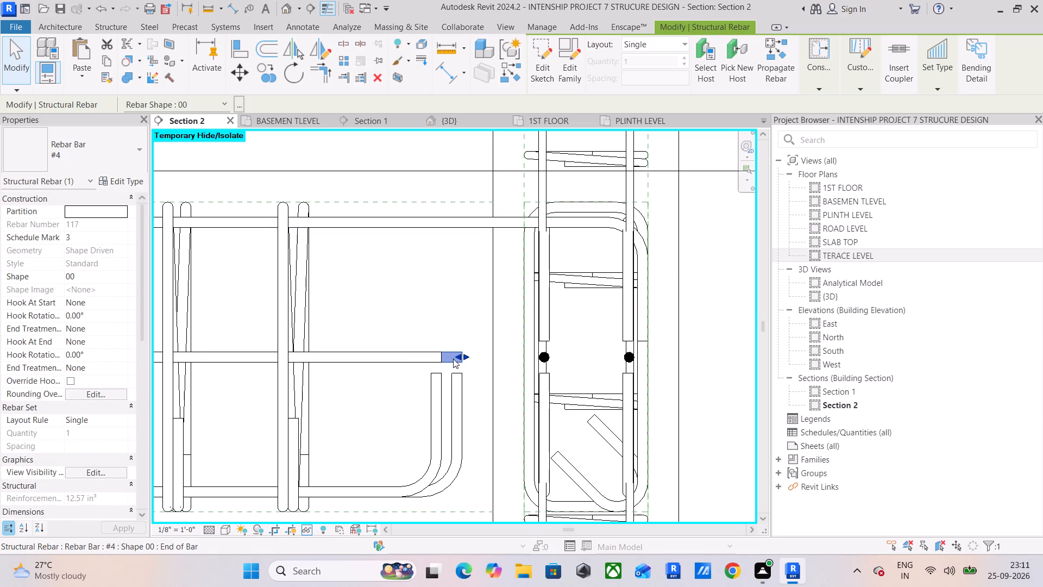
left_click_drag(458, 355, 313, 363)
left_click(405, 358)
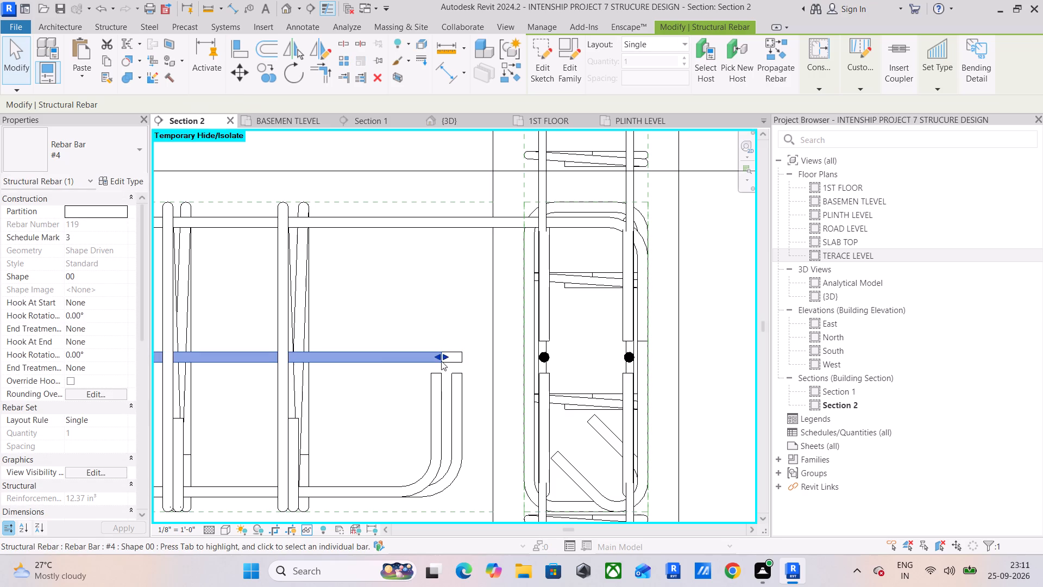
left_click_drag(438, 353, 361, 358)
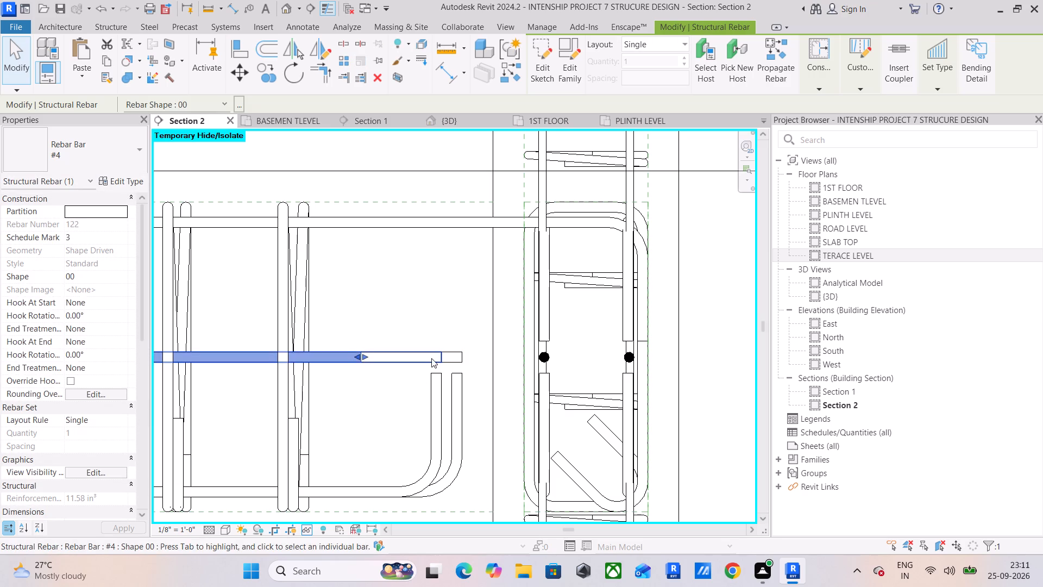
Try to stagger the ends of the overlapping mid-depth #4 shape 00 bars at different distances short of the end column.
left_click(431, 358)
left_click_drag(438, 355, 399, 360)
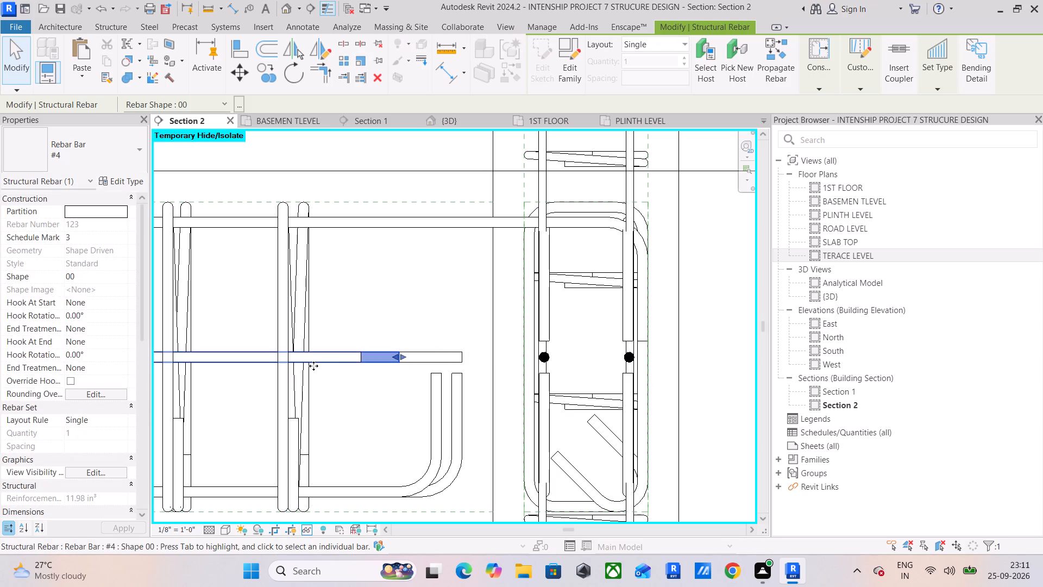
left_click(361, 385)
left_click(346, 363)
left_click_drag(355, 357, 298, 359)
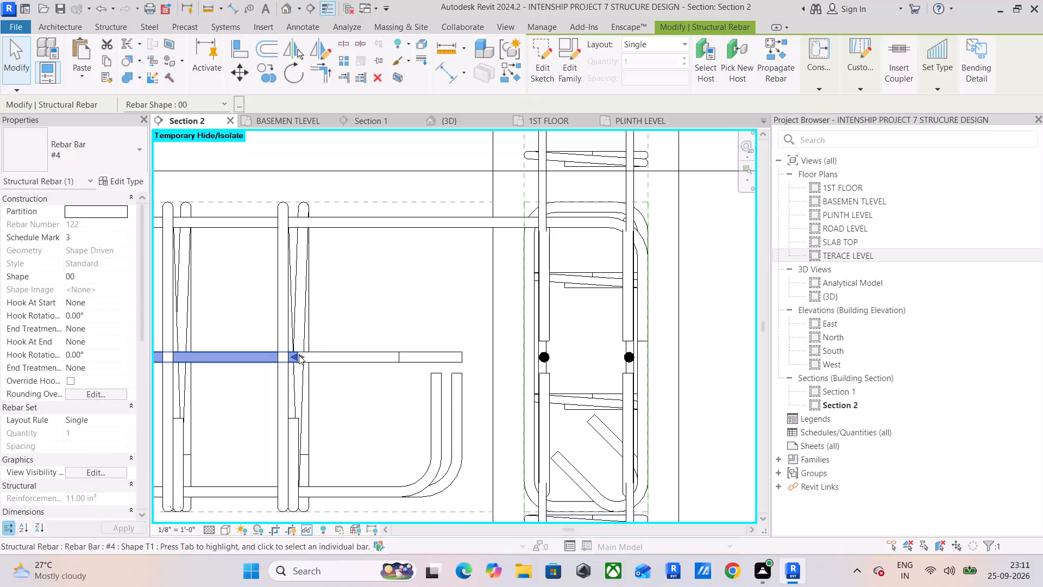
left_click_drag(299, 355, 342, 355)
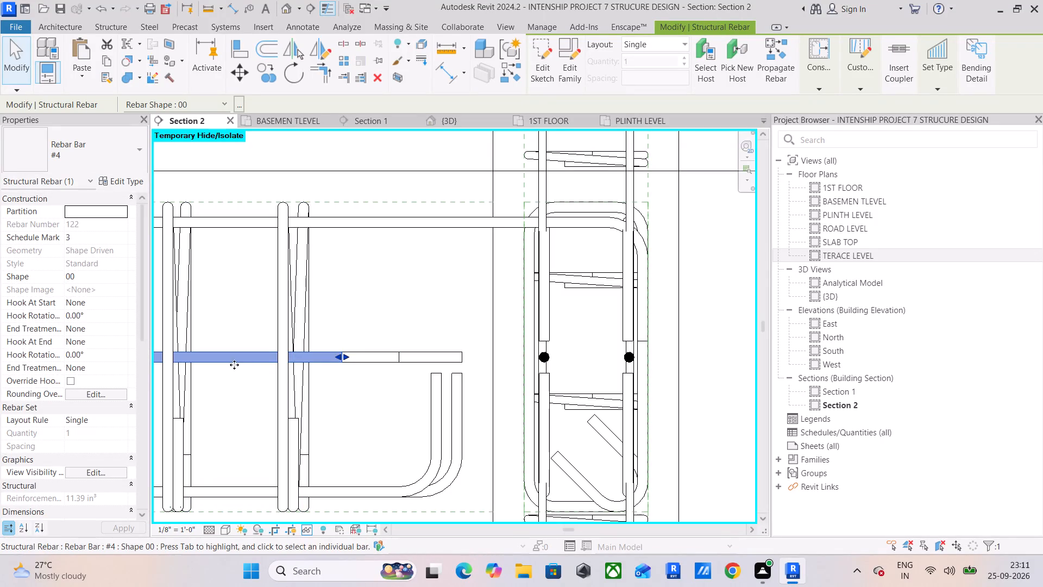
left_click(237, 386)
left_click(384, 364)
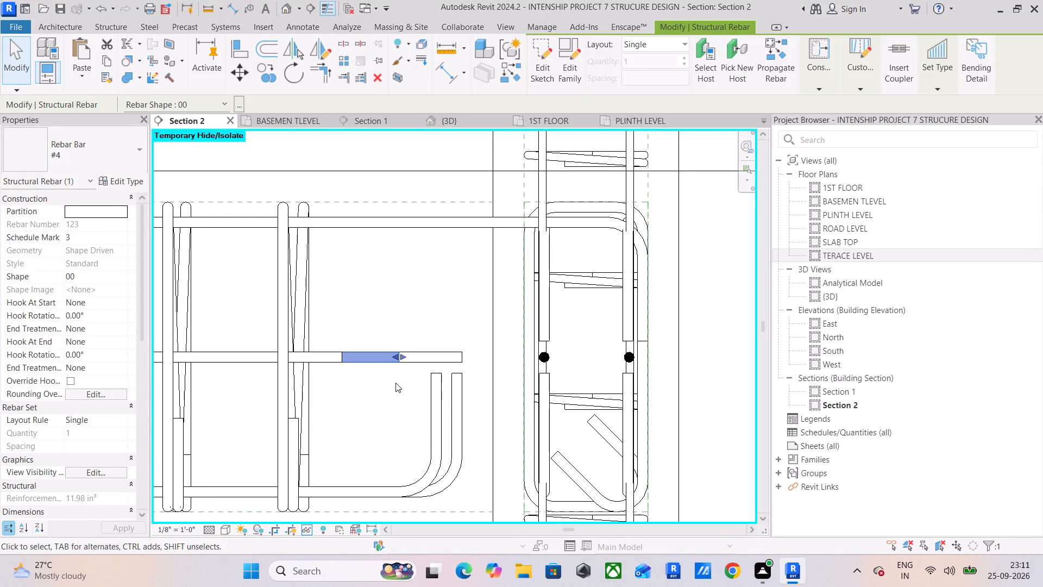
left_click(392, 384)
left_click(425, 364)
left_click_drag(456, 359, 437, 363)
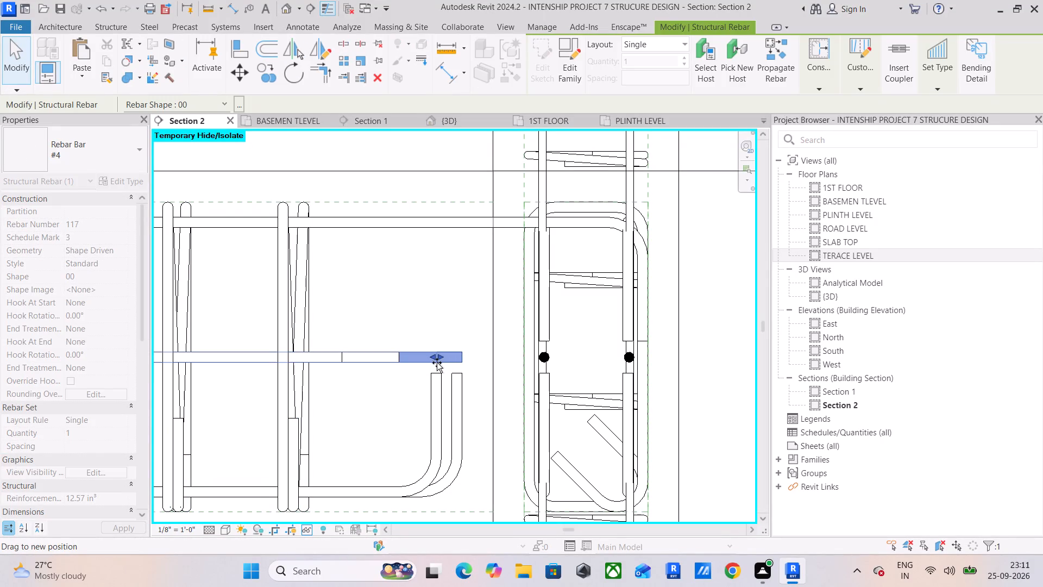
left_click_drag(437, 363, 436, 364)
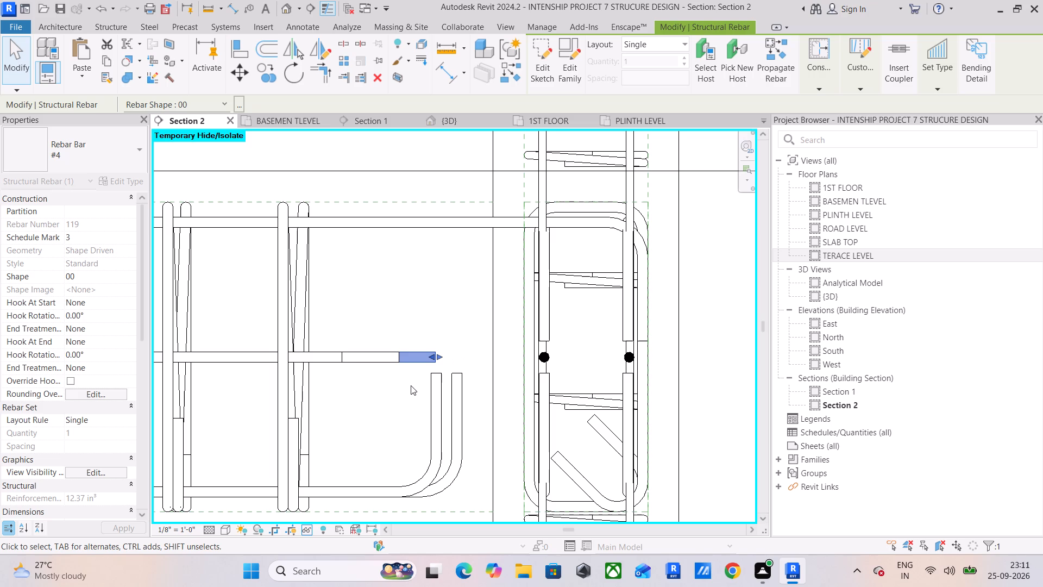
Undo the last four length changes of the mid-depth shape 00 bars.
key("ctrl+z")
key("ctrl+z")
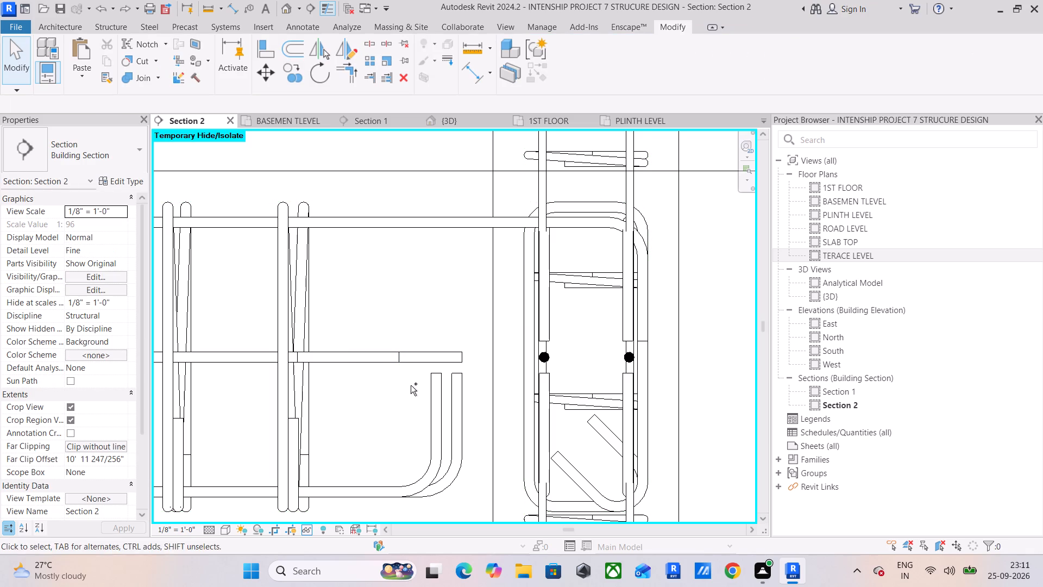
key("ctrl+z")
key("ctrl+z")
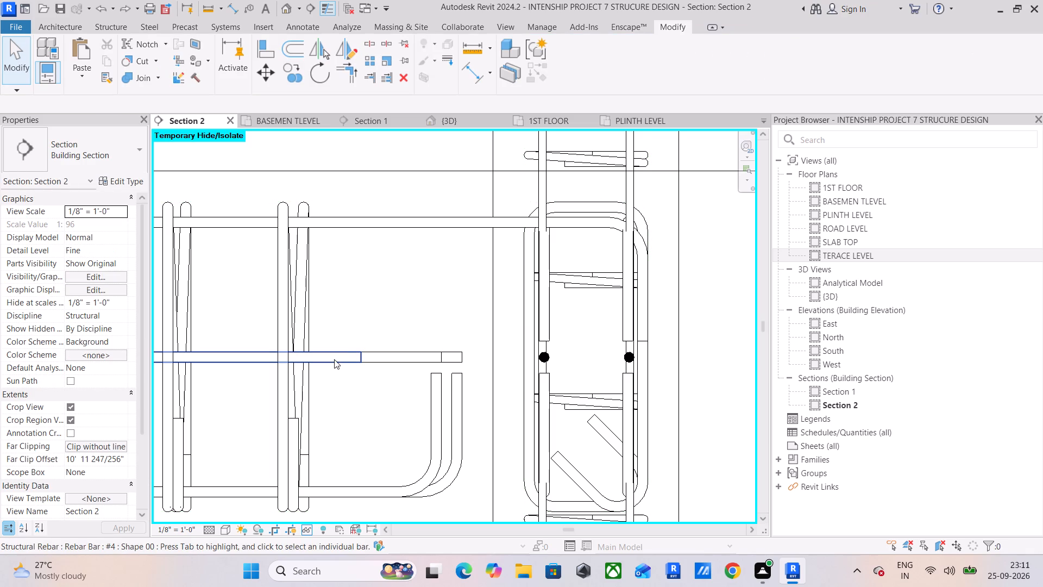
Pull two mid-depth #4 shape 00 bars further back into the beam so all four overlapping bars end at different points.
left_click(350, 357)
left_click_drag(353, 356, 227, 378)
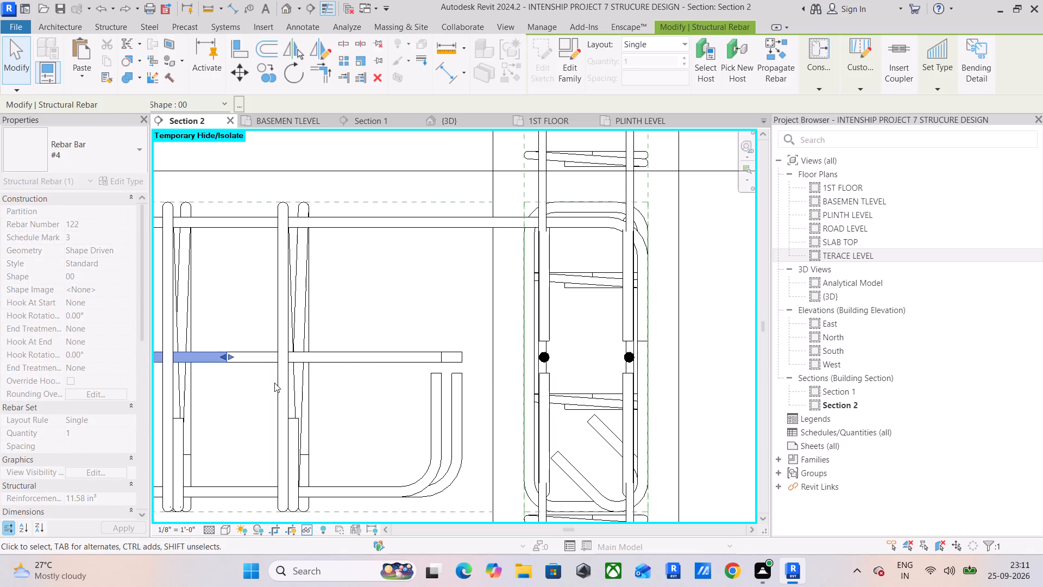
left_click(382, 363)
left_click_drag(440, 354, 328, 368)
scroll(309, 376, "up", 4)
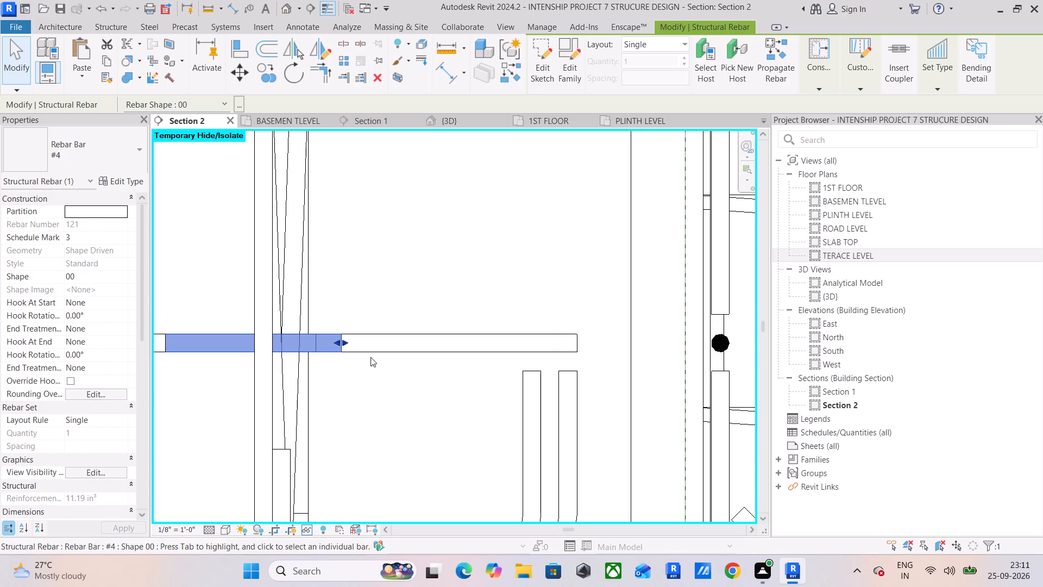
left_click(390, 352)
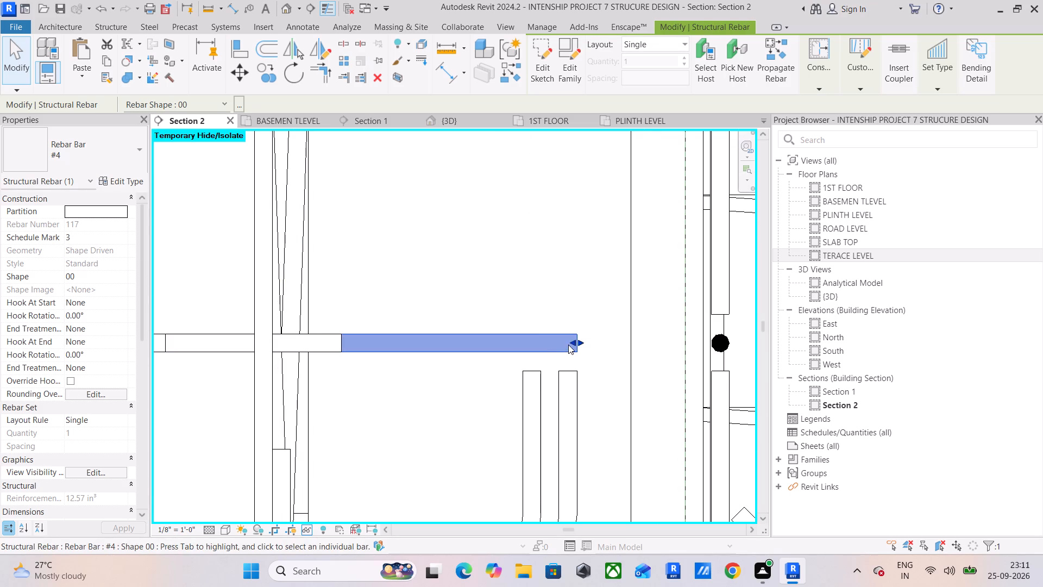
left_click_drag(568, 345, 498, 348)
key("ctrl+z")
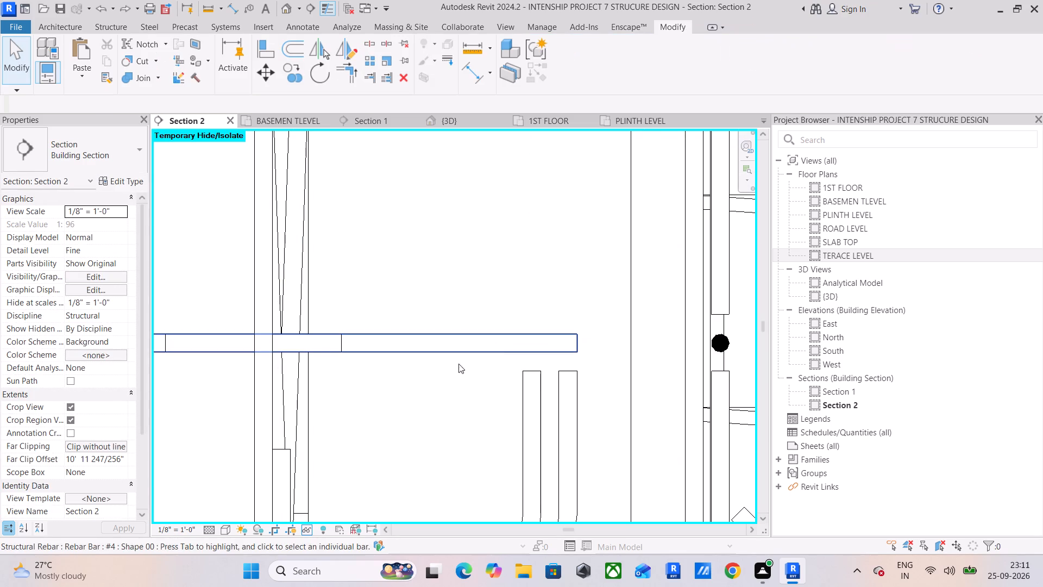
left_click(334, 344)
left_click_drag(336, 341, 257, 348)
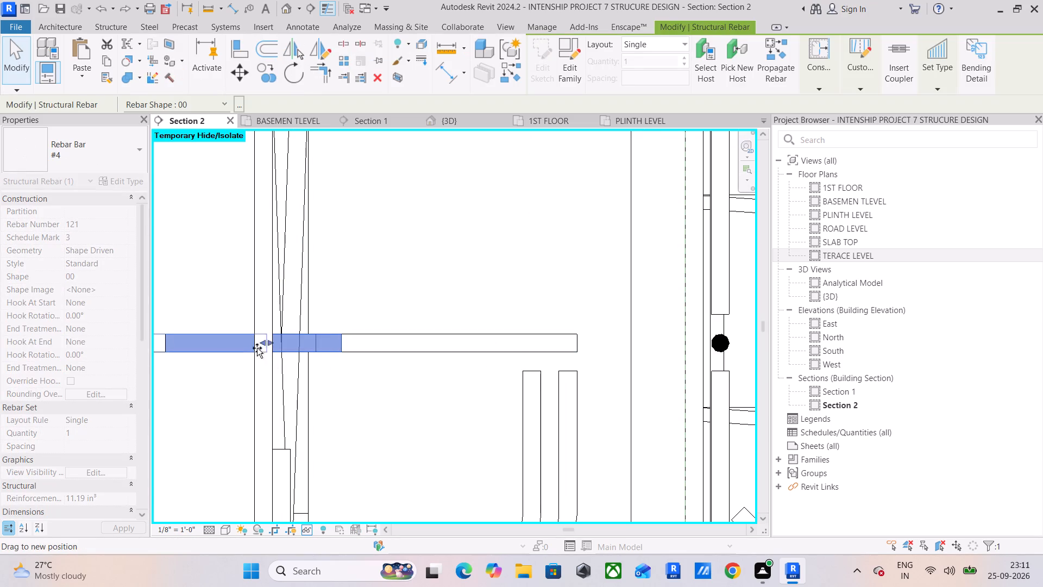
left_click_drag(257, 348, 231, 351)
Extend the two longest mid-depth #4 shape 00 bars of the short beam to the end column's far cover line.
scroll(464, 349, "down", 5)
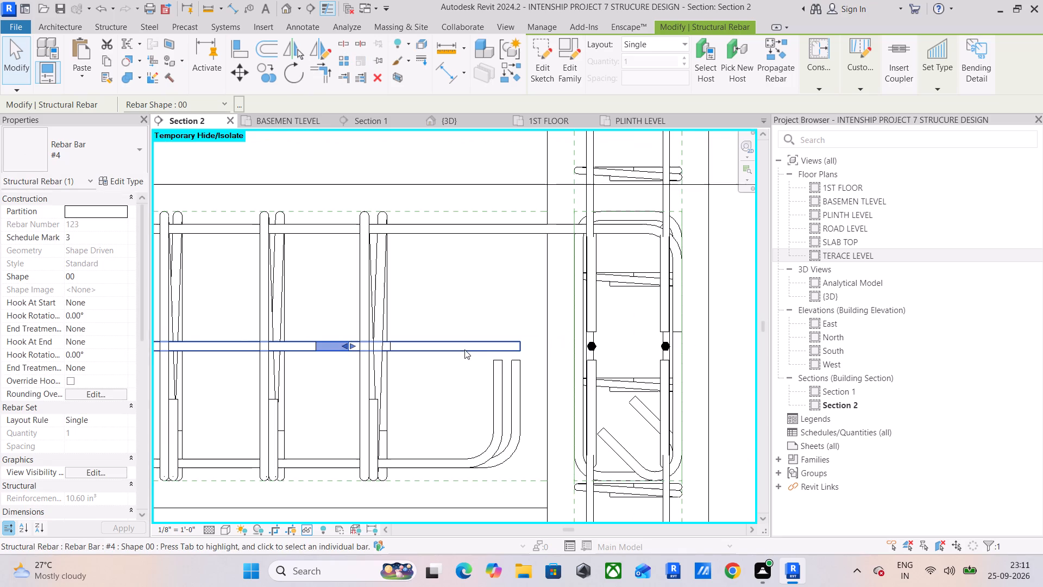
left_click(490, 353)
left_click_drag(523, 345, 590, 351)
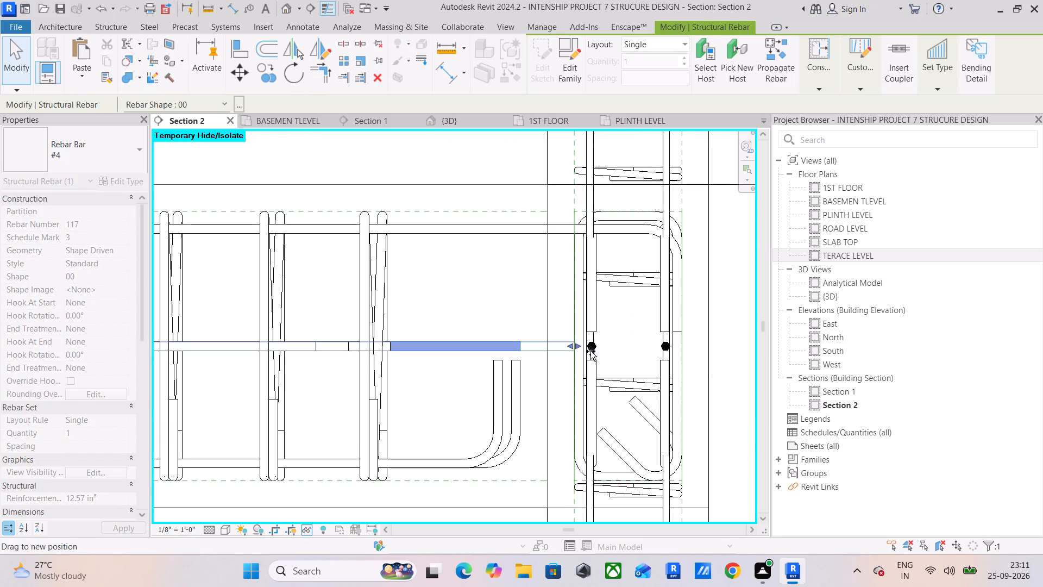
left_click_drag(590, 351, 685, 353)
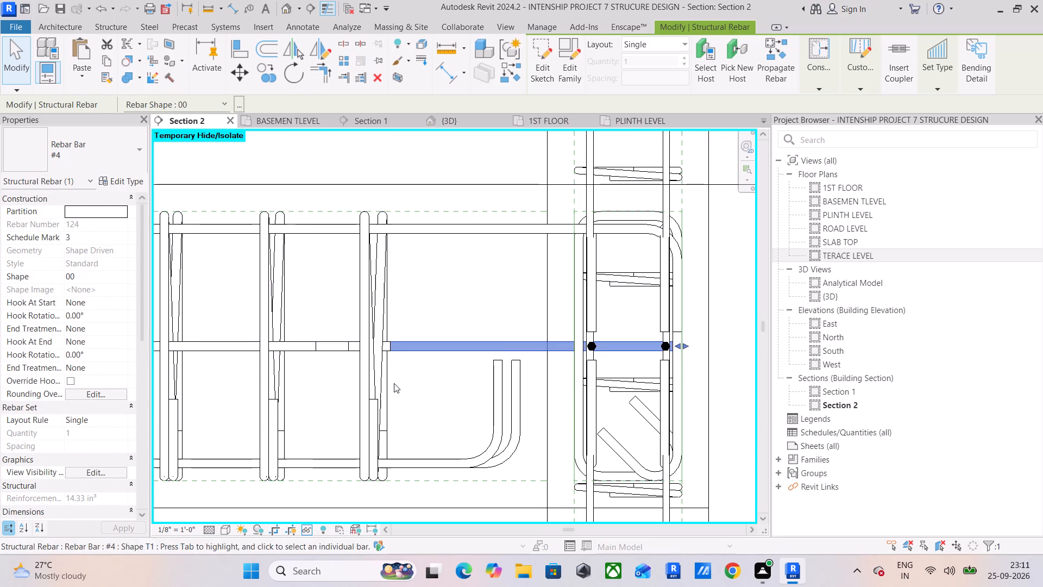
left_click(394, 383)
scroll(389, 354, "up", 4)
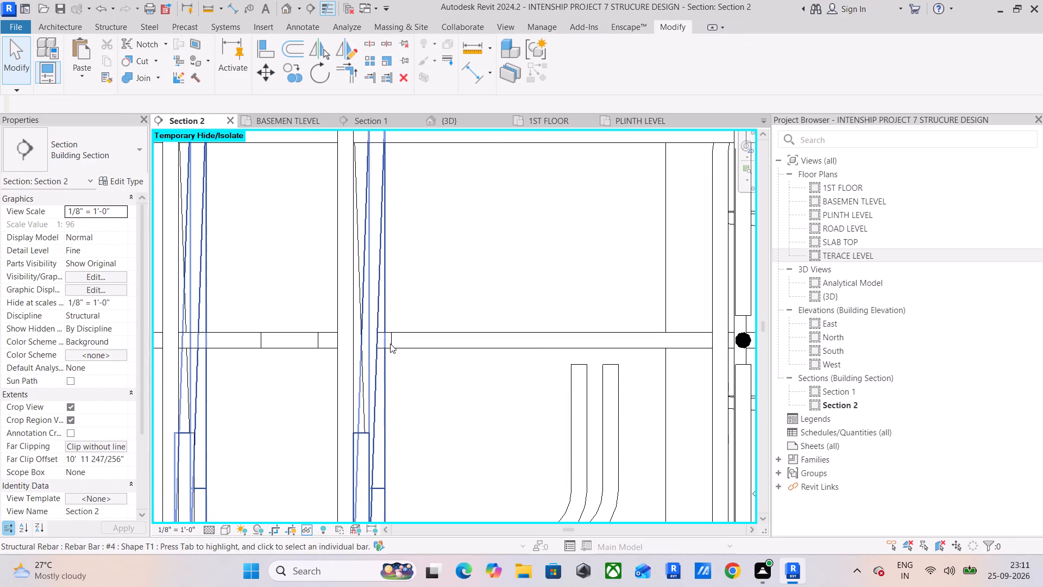
left_click(391, 338)
scroll(390, 368, "down", 6)
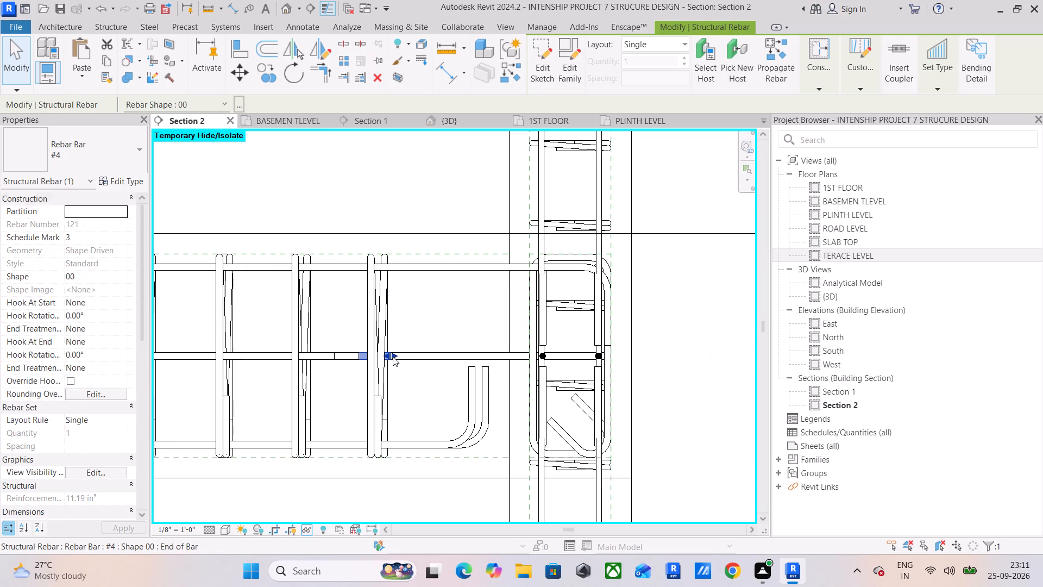
left_click_drag(393, 357, 611, 377)
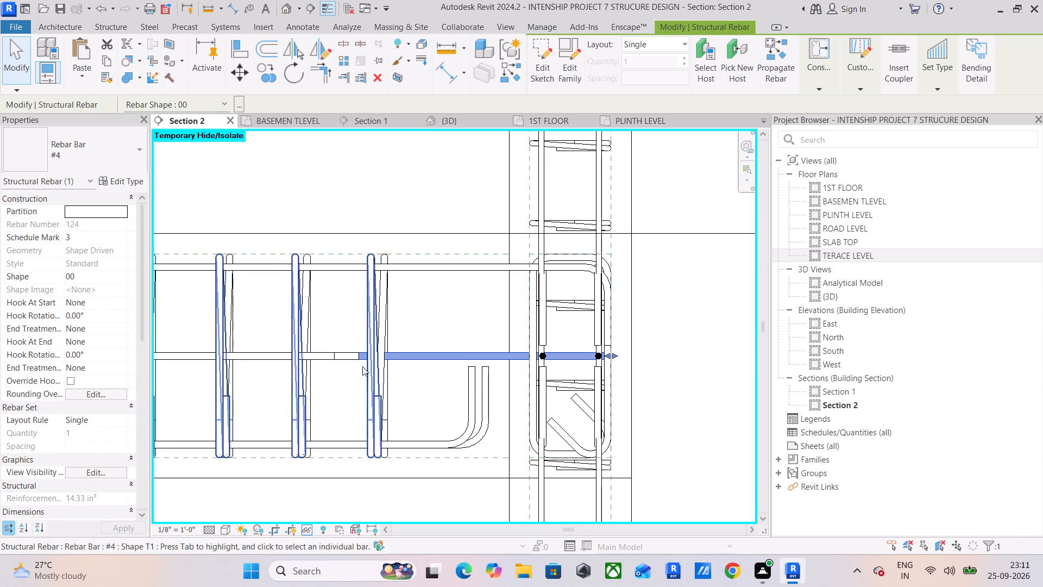
Extend the remaining two pulled-back mid-depth #4 shape 00 bars to the end column's far cover line.
left_click(350, 358)
left_click(359, 392)
left_click(356, 355)
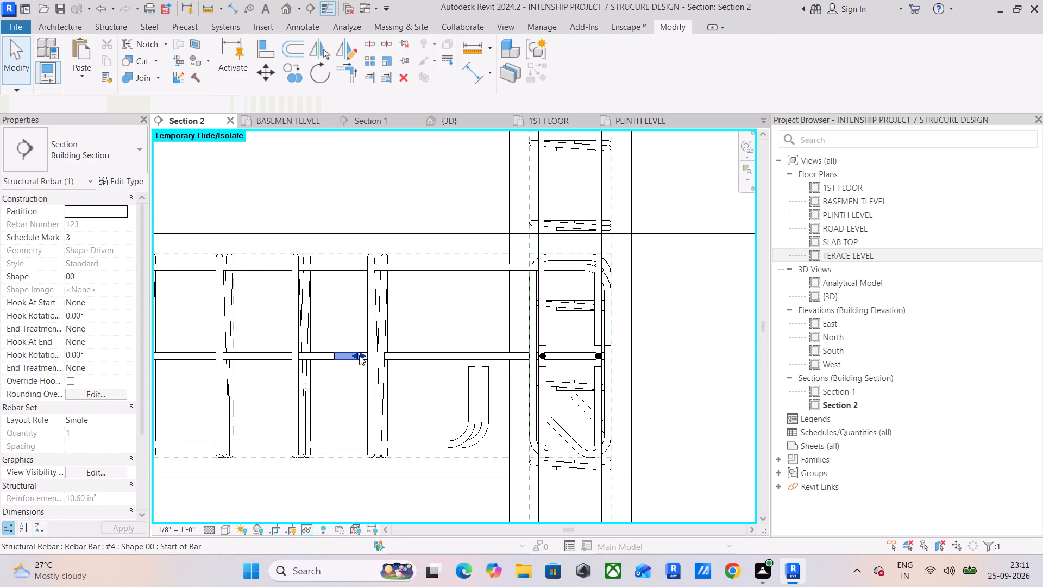
left_click_drag(362, 355, 610, 376)
left_click(326, 391)
left_click(331, 362)
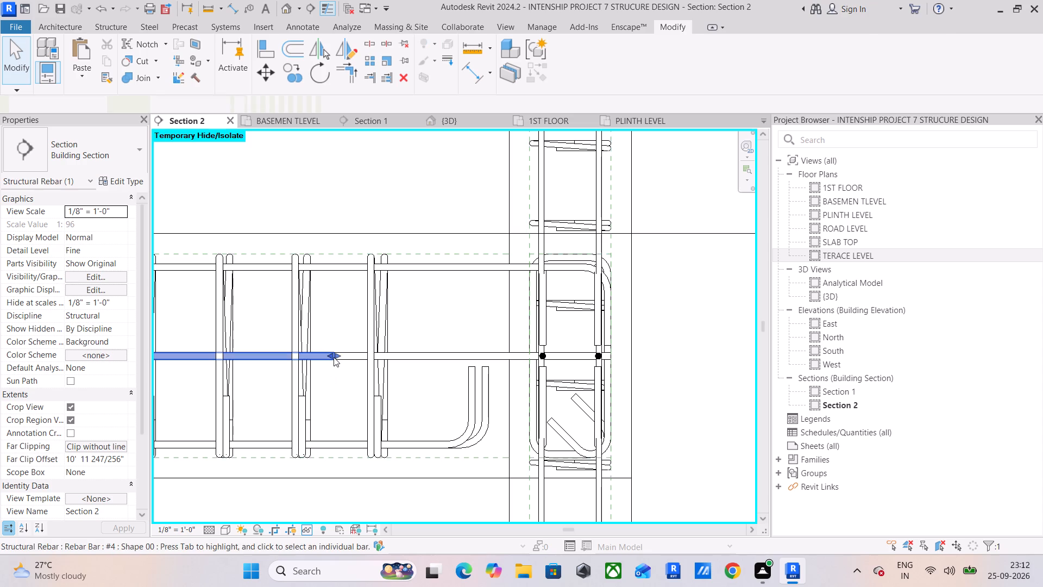
left_click_drag(335, 356, 611, 389)
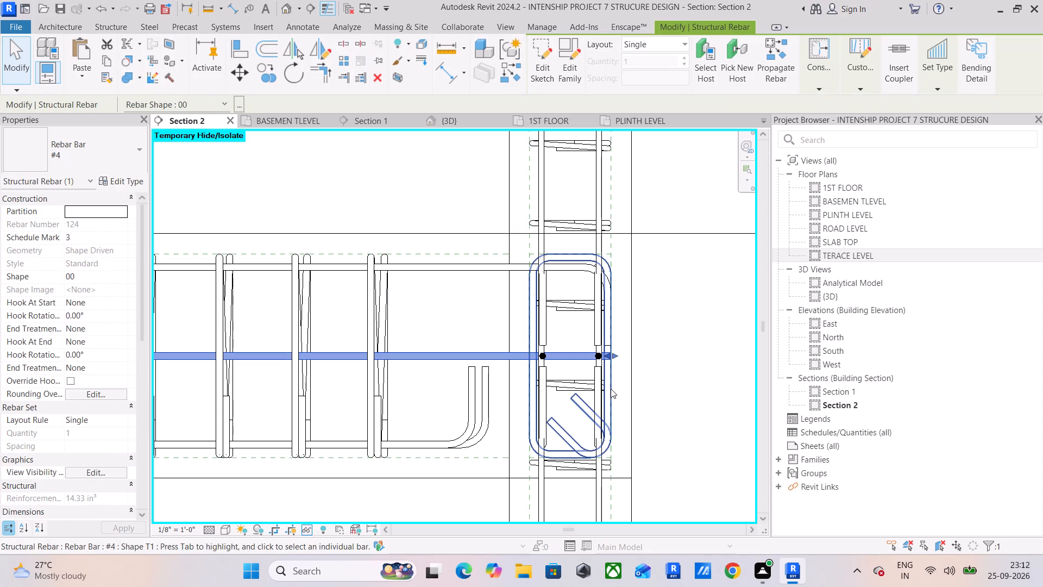
Extend the hooked bottom #4 shape 02 bars of the short beam to the end column's far cover line.
left_click(493, 402)
left_click_drag(492, 405, 567, 405)
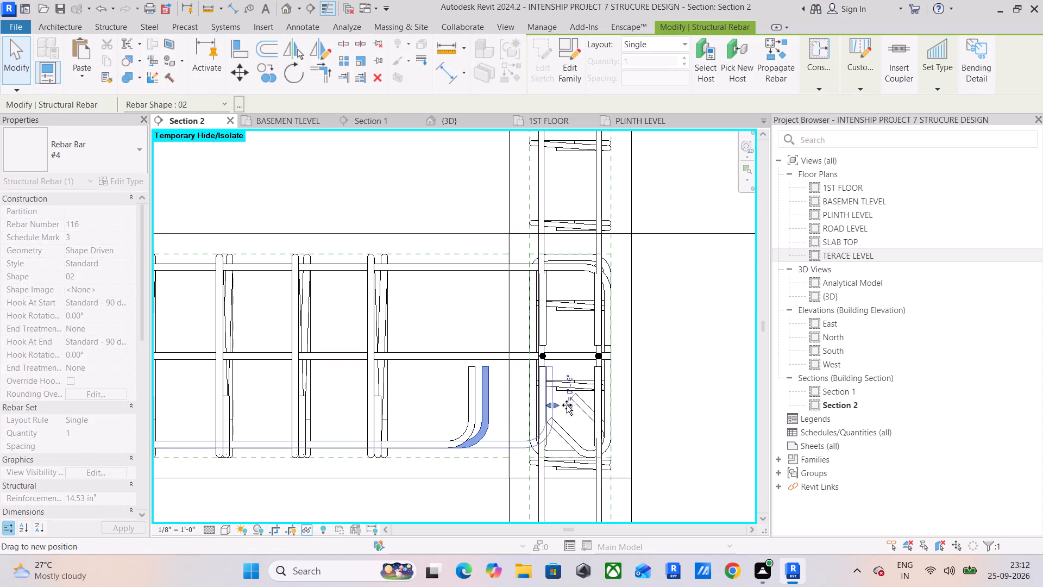
left_click_drag(567, 405, 608, 409)
left_click(489, 396)
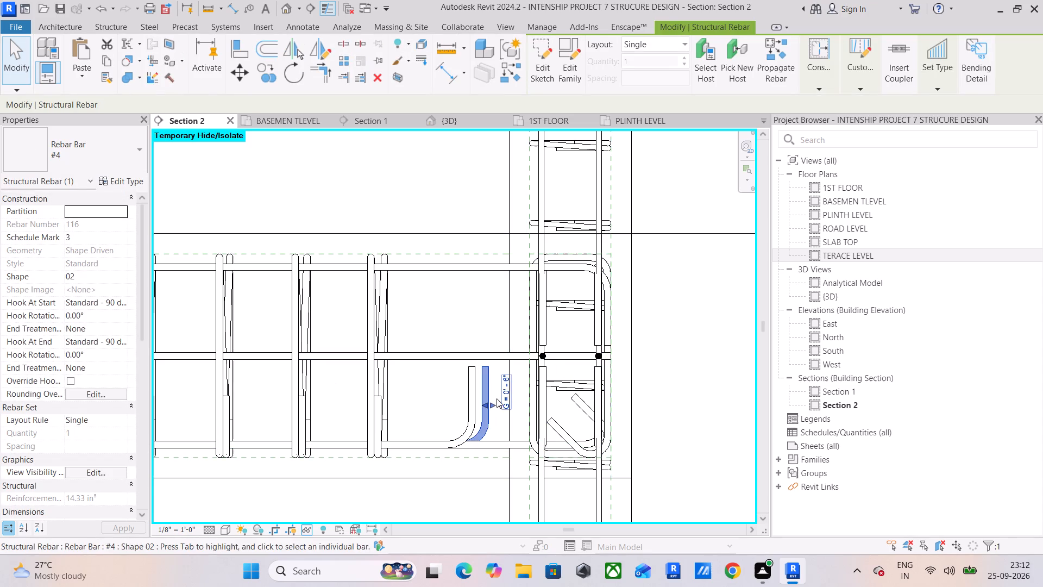
left_click_drag(494, 405, 613, 420)
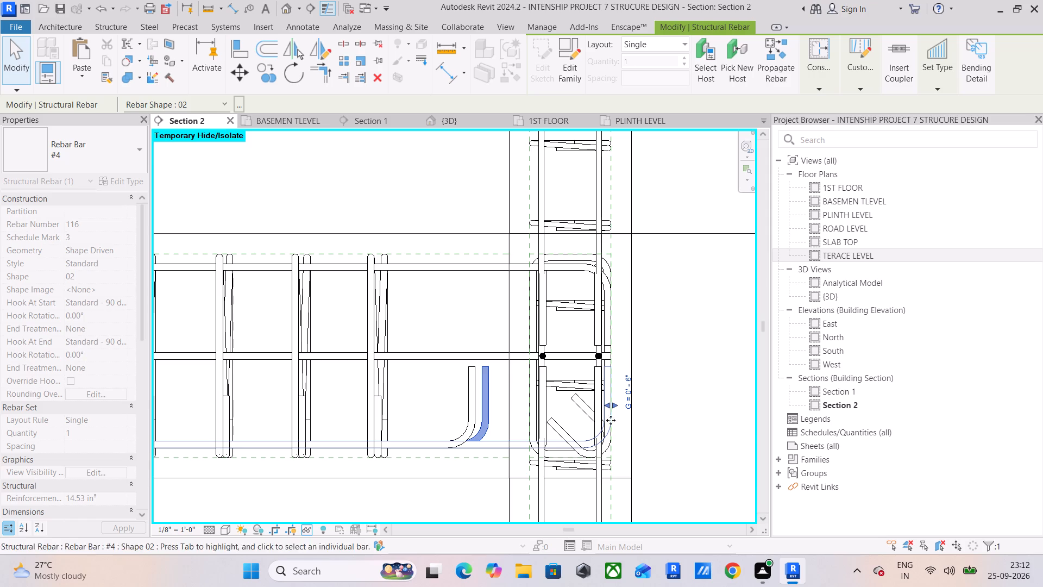
left_click(473, 407)
left_click_drag(479, 405, 580, 408)
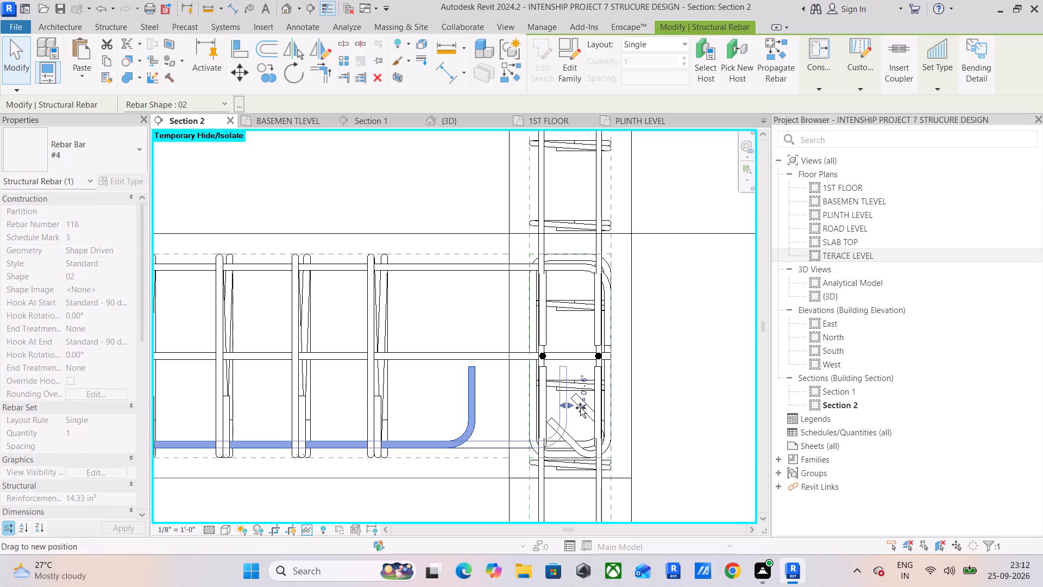
left_click_drag(580, 408, 612, 413)
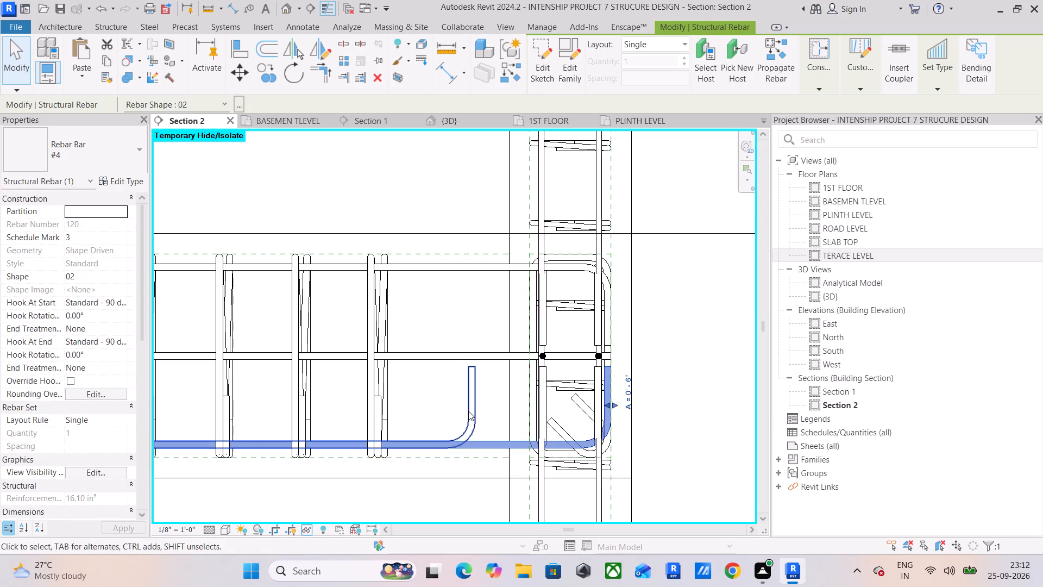
left_click(468, 411)
left_click_drag(477, 404, 612, 414)
left_click(678, 415)
Extend both #4 shape T1 stirrup sets of the short beam to the same end point just before the end column's near face.
scroll(425, 427, "down", 1)
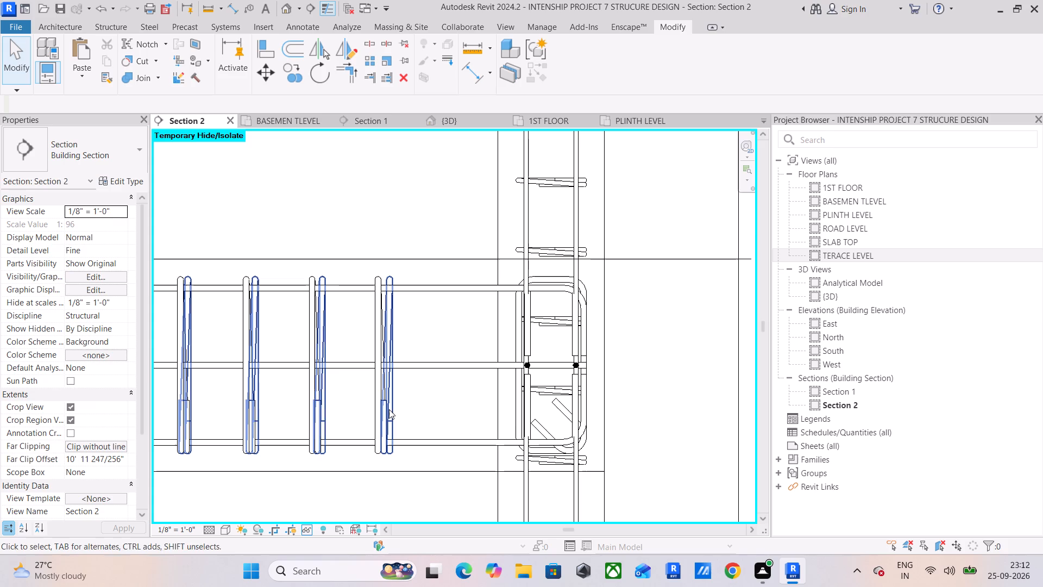
left_click(389, 409)
left_click_drag(393, 366, 491, 380)
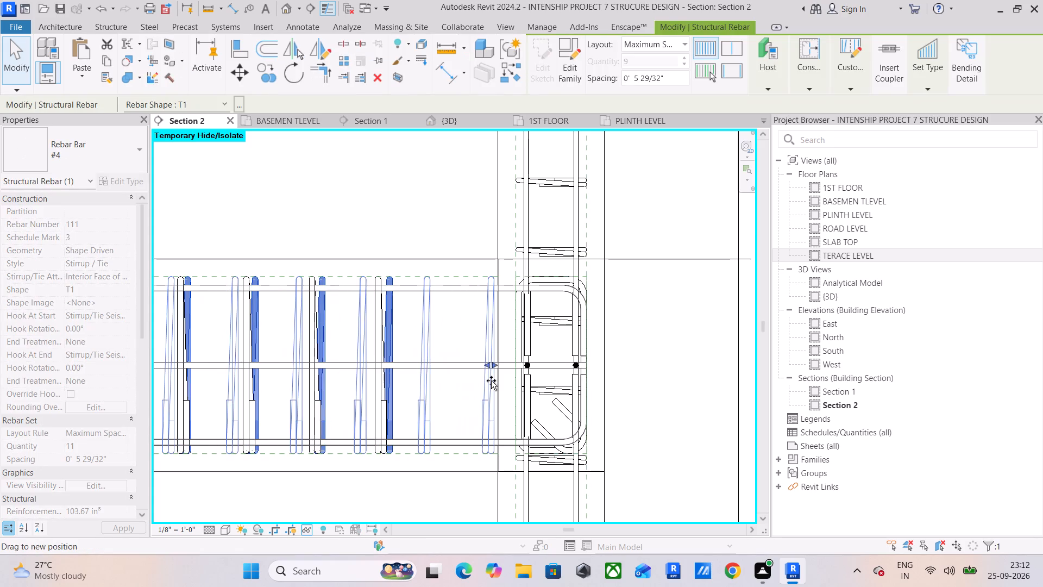
left_click_drag(491, 380, 485, 383)
left_click(384, 347)
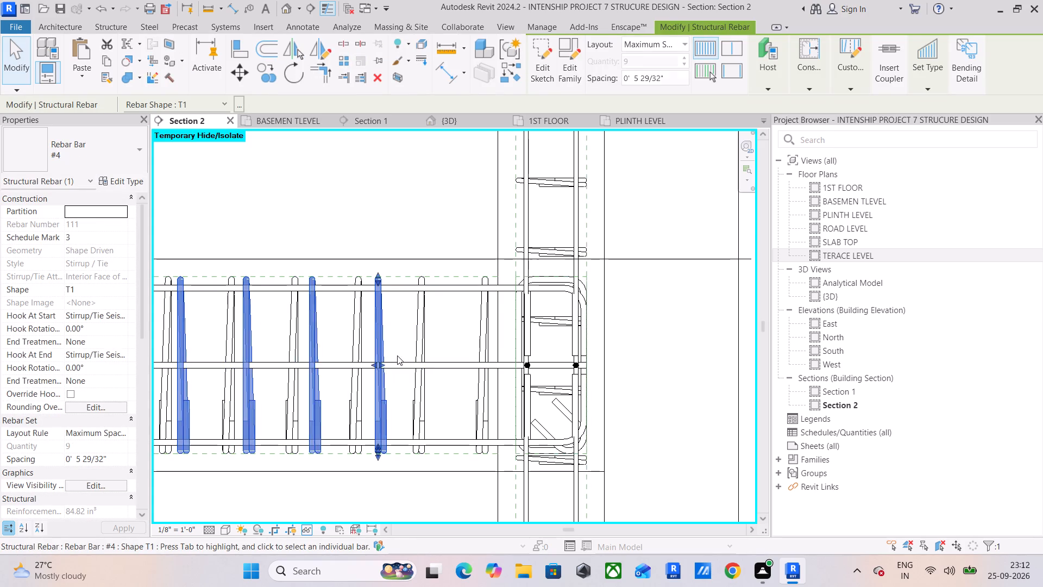
left_click_drag(381, 361, 486, 378)
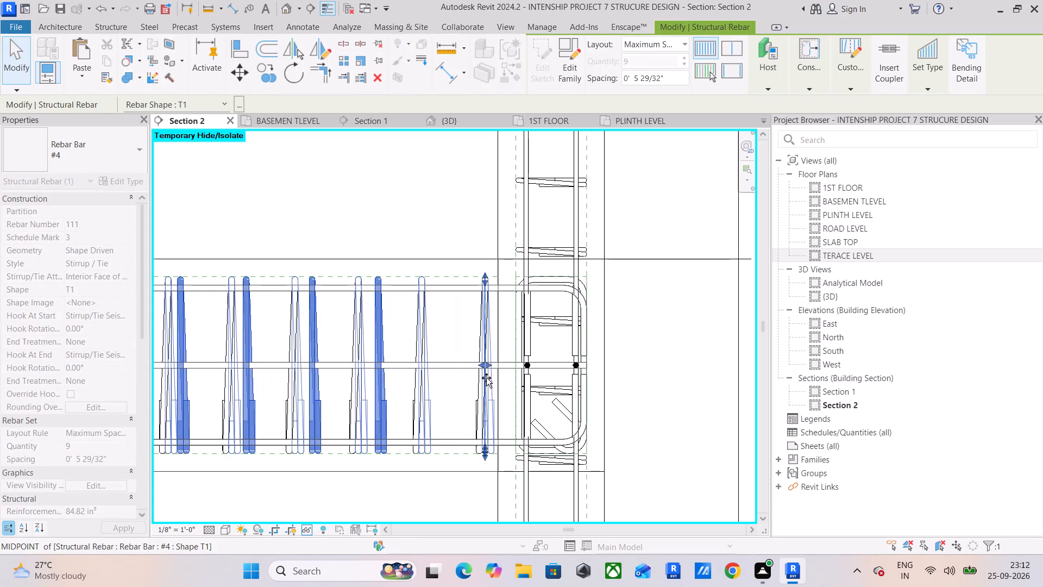
left_click_drag(486, 378, 486, 378)
scroll(486, 378, "down", 5)
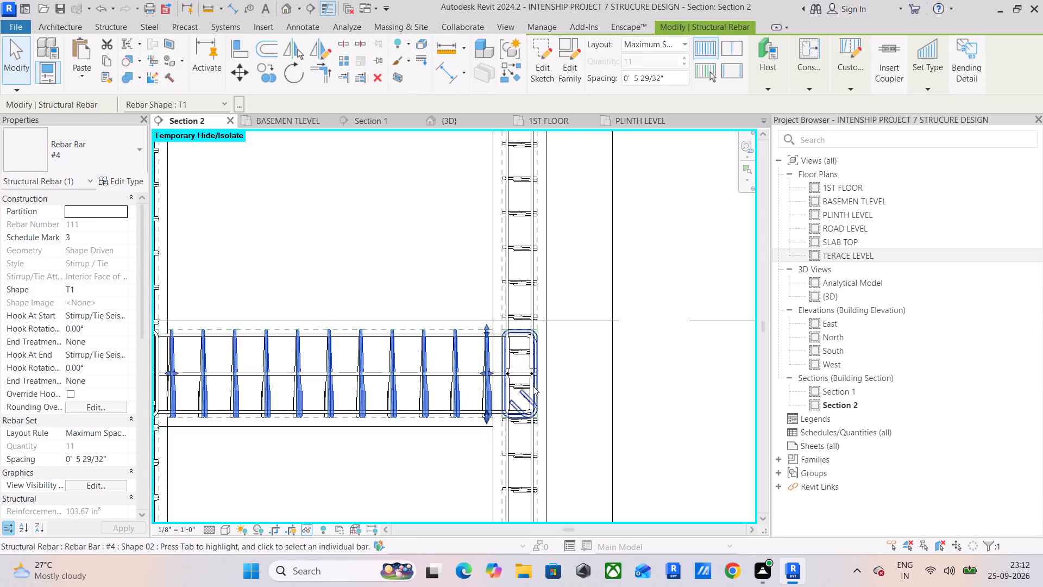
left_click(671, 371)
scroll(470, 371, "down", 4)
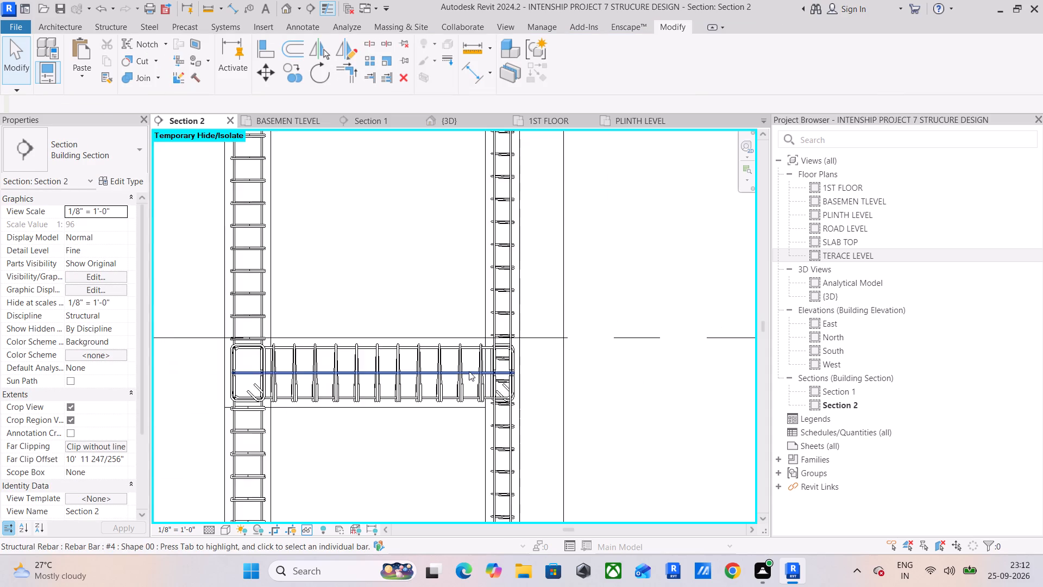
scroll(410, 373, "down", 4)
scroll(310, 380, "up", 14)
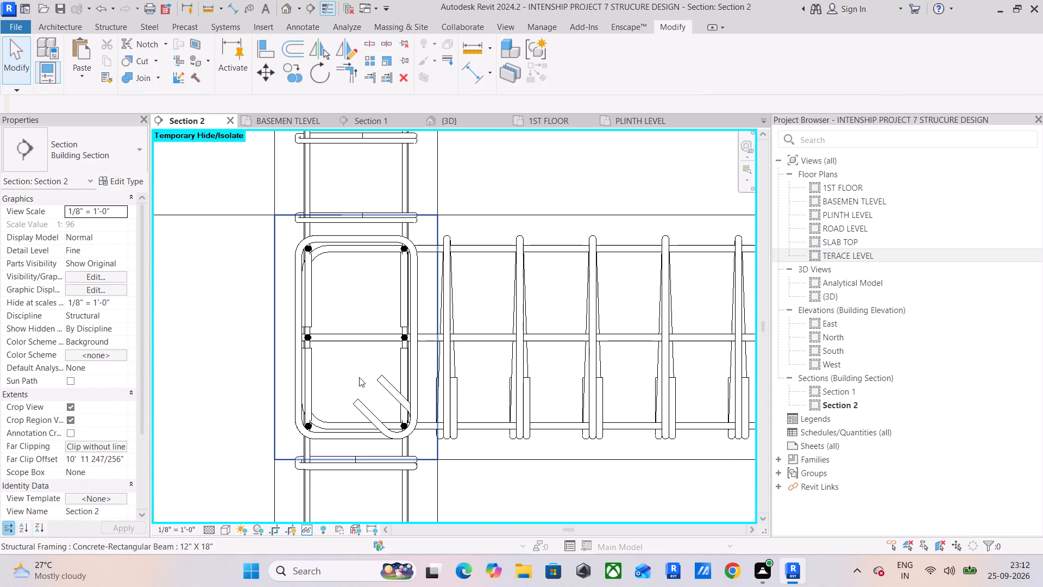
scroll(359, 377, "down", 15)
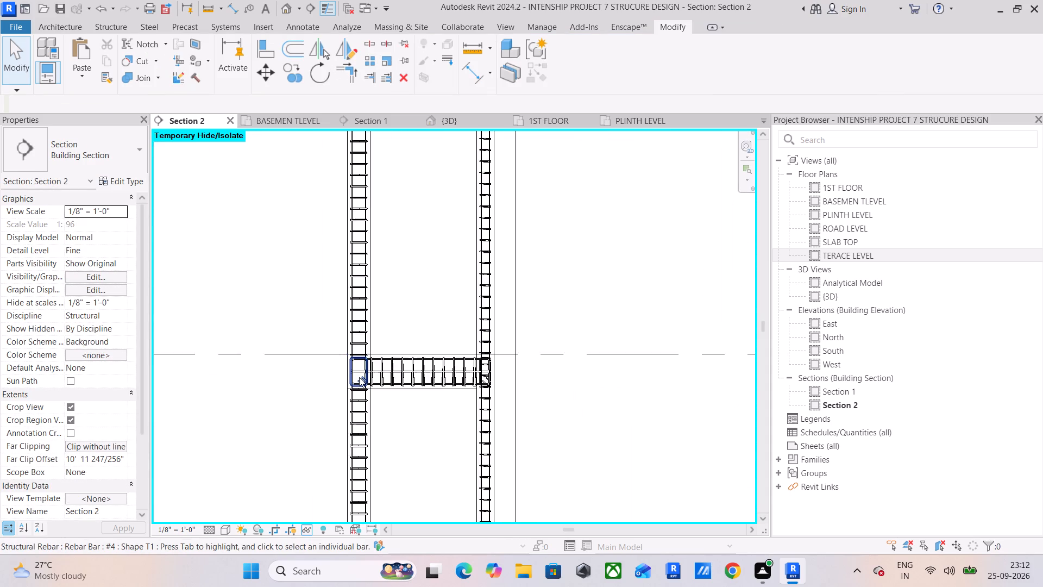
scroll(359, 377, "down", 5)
In the BASEMEN TLEVEL plan, reduce Section 1's far clip offset to about 4' 2" and open the Section 1 view.
left_click(295, 123)
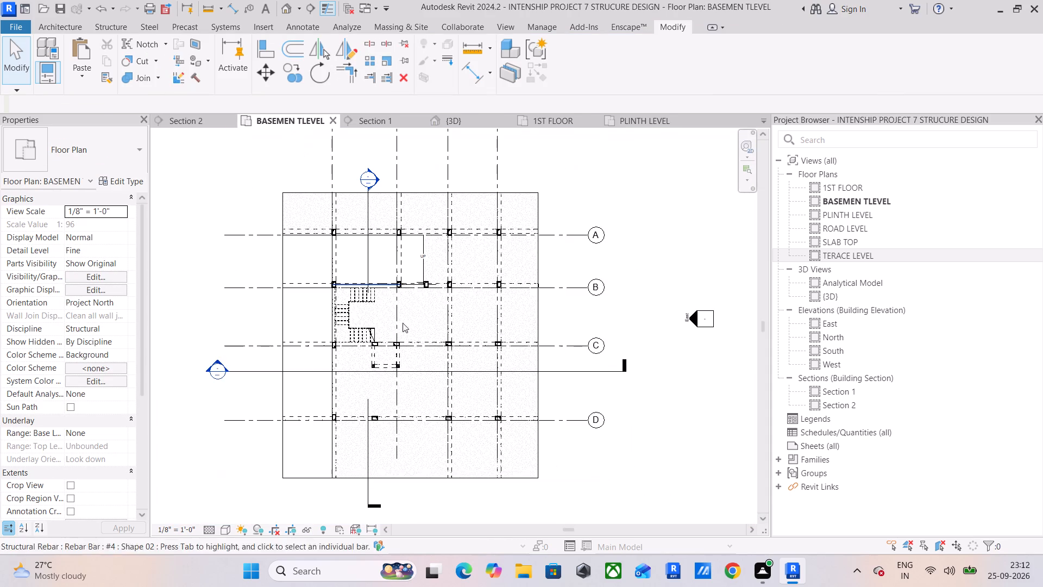
scroll(383, 347, "up", 4)
left_click(450, 385)
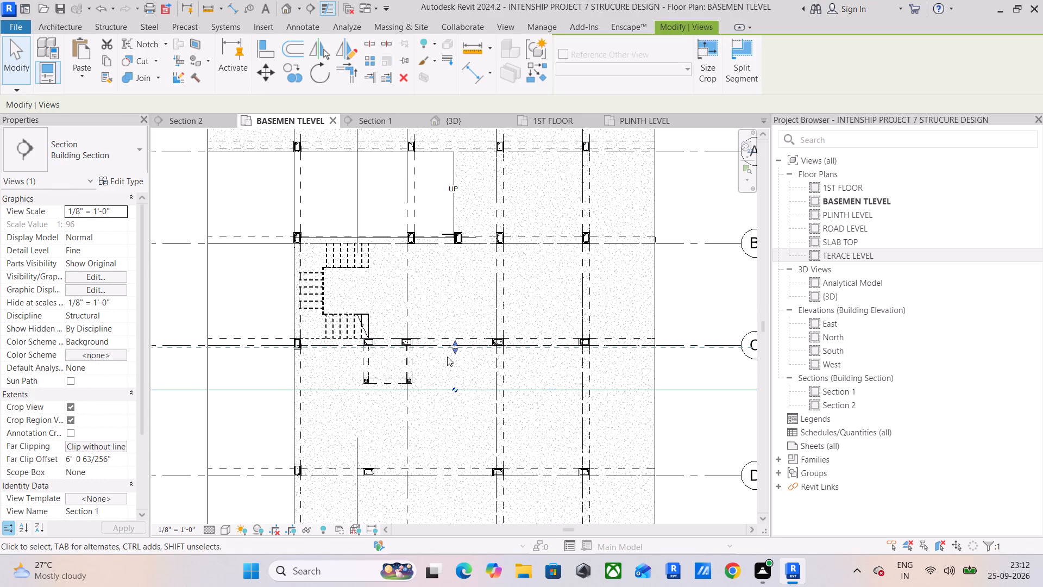
left_click_drag(454, 353, 450, 366)
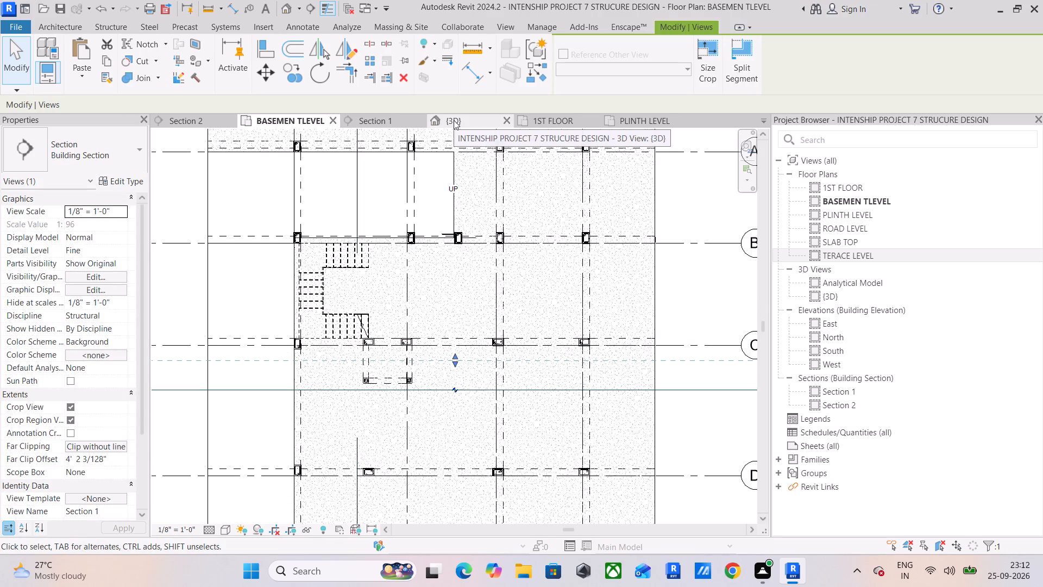
left_click(359, 121)
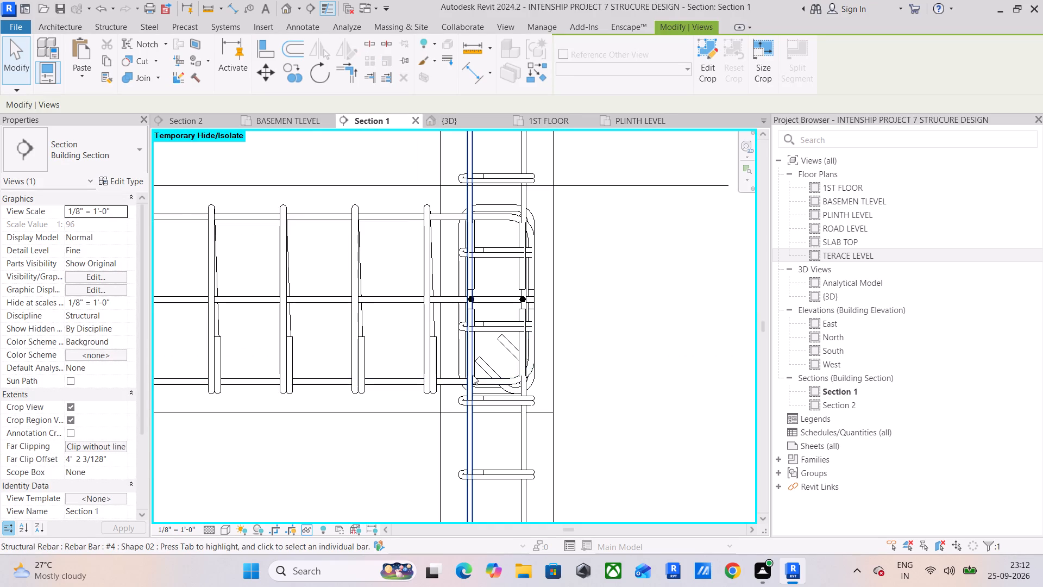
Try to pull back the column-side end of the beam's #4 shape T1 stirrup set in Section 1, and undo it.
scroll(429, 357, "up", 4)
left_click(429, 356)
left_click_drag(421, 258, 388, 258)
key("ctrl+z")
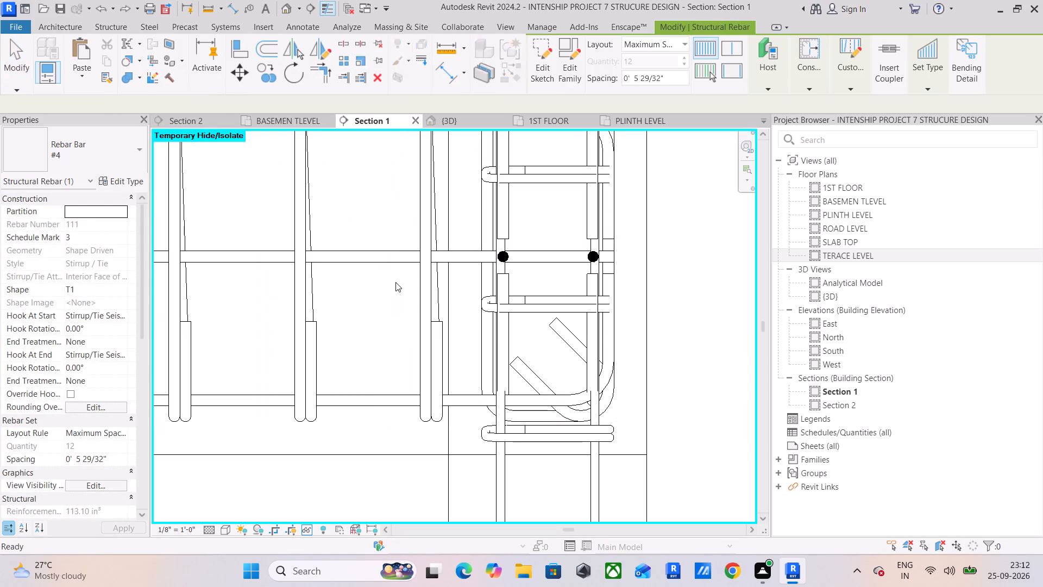
Extend the #4 shape T1 stirrup set of the plinth-level short beam to just before the right-hand column's near face.
scroll(395, 282, "down", 10)
middle_click_drag(390, 307, 536, 314)
scroll(480, 335, "down", 3)
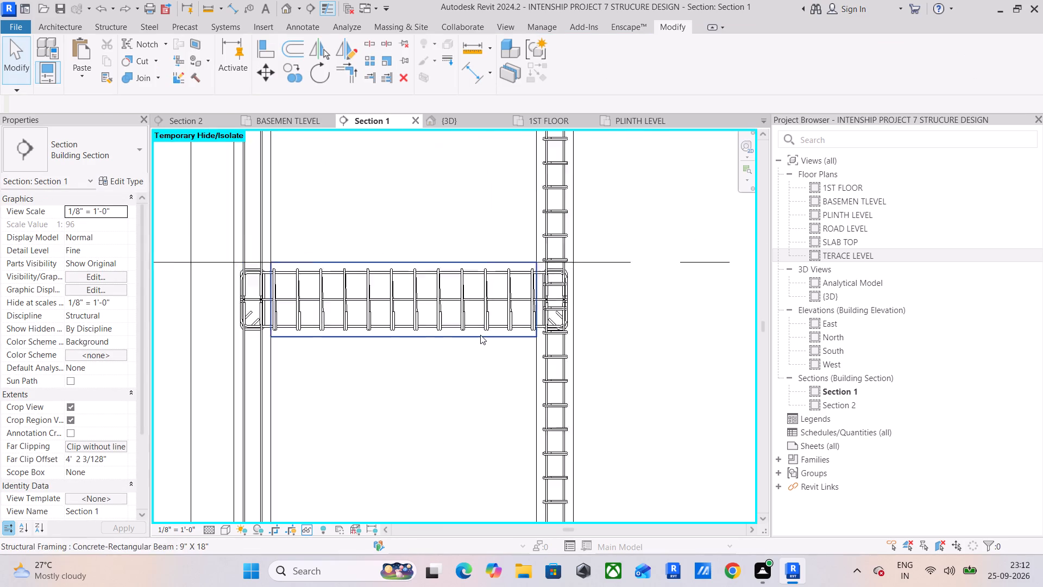
scroll(480, 335, "down", 2)
scroll(377, 332, "up", 5)
scroll(377, 332, "down", 12)
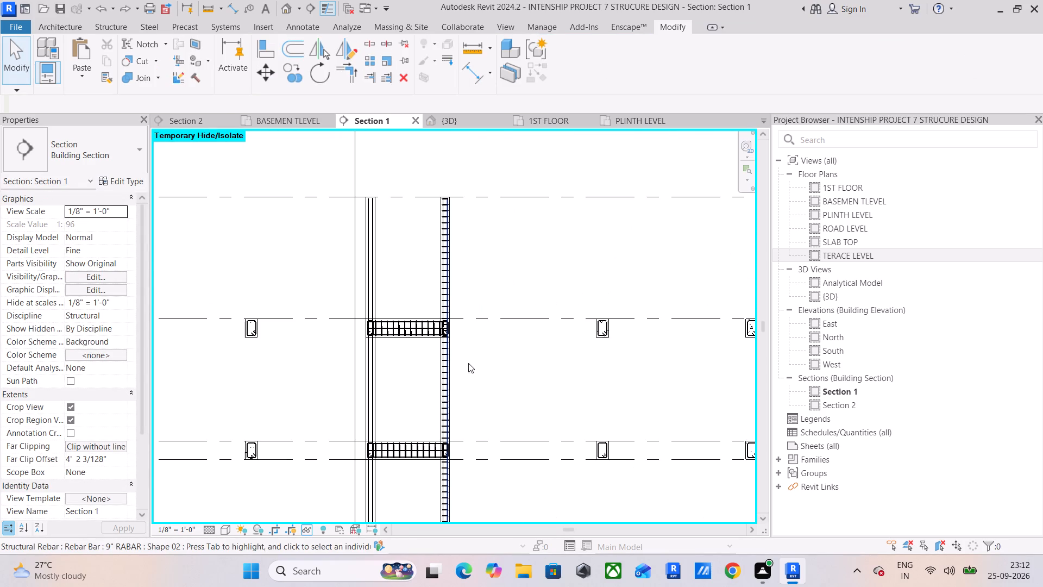
scroll(412, 423, "up", 1)
middle_click_drag(412, 423, 434, 273)
scroll(464, 328, "up", 2)
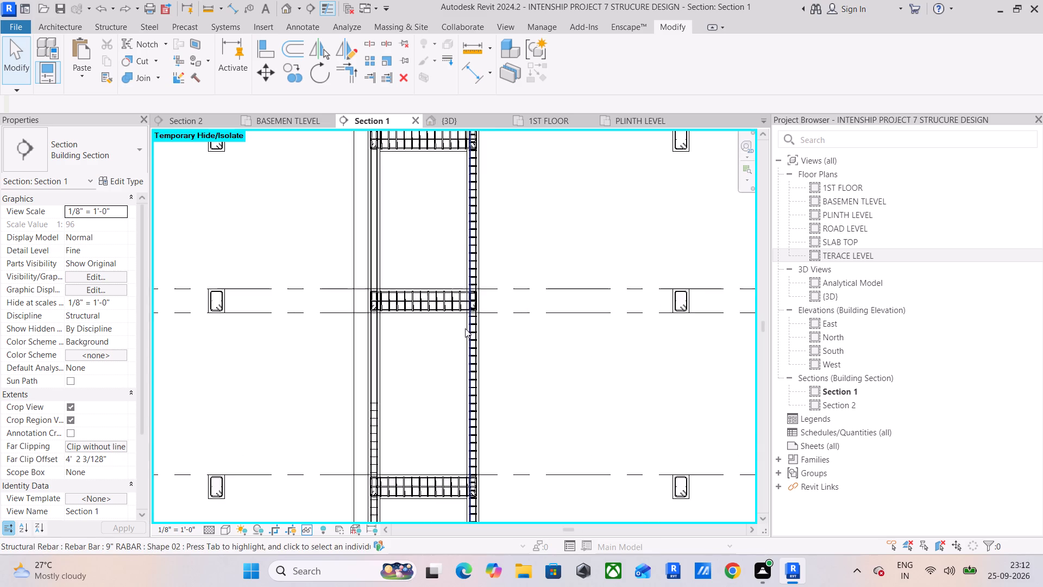
scroll(465, 328, "up", 7)
scroll(462, 281, "up", 4)
left_click(450, 292)
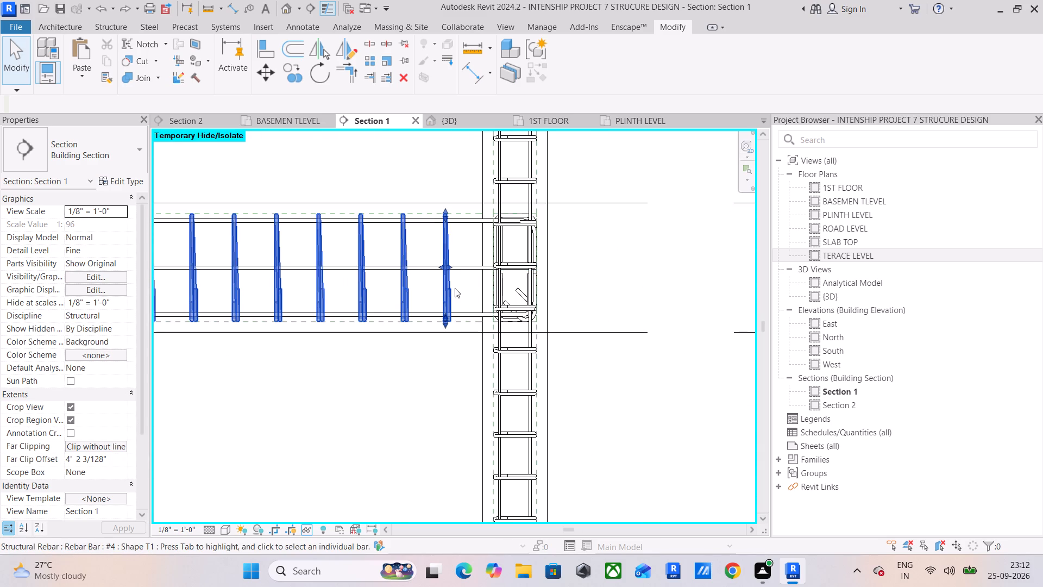
left_click_drag(450, 266, 467, 267)
scroll(438, 336, "down", 2)
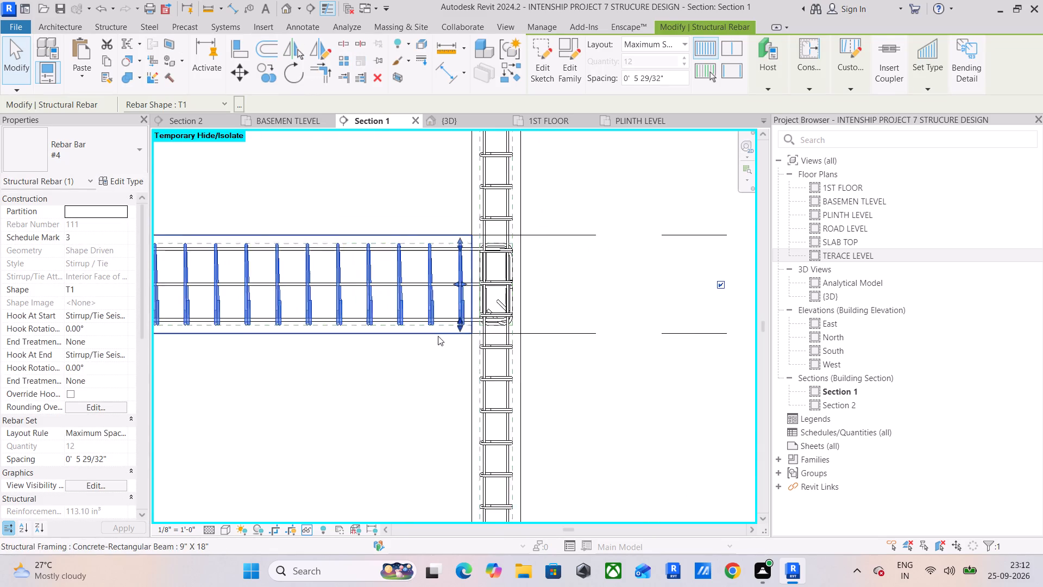
Extend the left-hand column's #3 shape T1 tie set upward to the underside of the plinth-level beam.
scroll(438, 336, "down", 1)
middle_click_drag(438, 336, 487, 167)
scroll(487, 167, "up", 1)
scroll(470, 345, "down", 5)
middle_click_drag(469, 352, 461, 161)
scroll(468, 411, "up", 5)
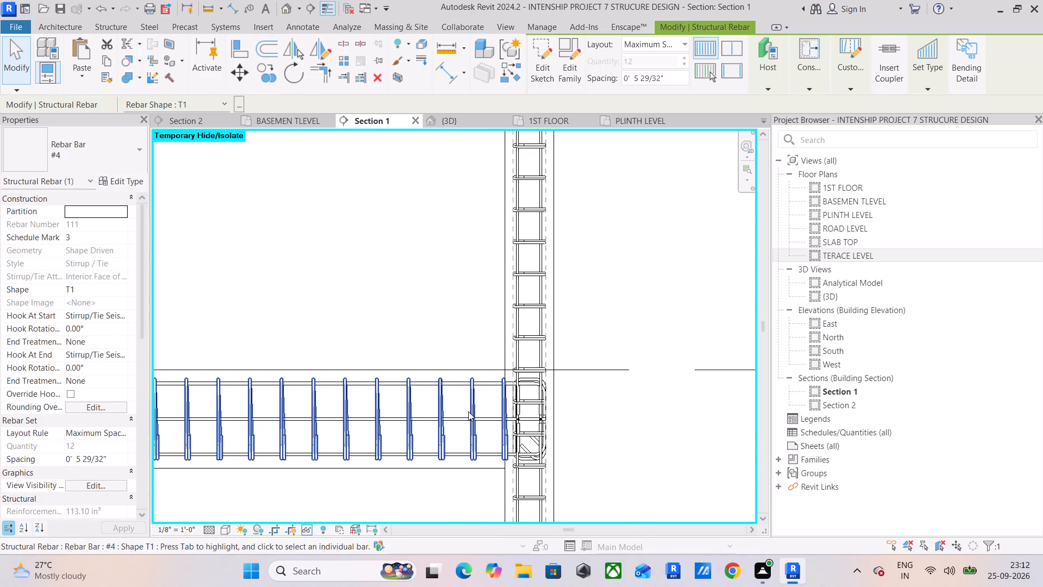
scroll(468, 411, "down", 6)
middle_click_drag(412, 365, 489, 501)
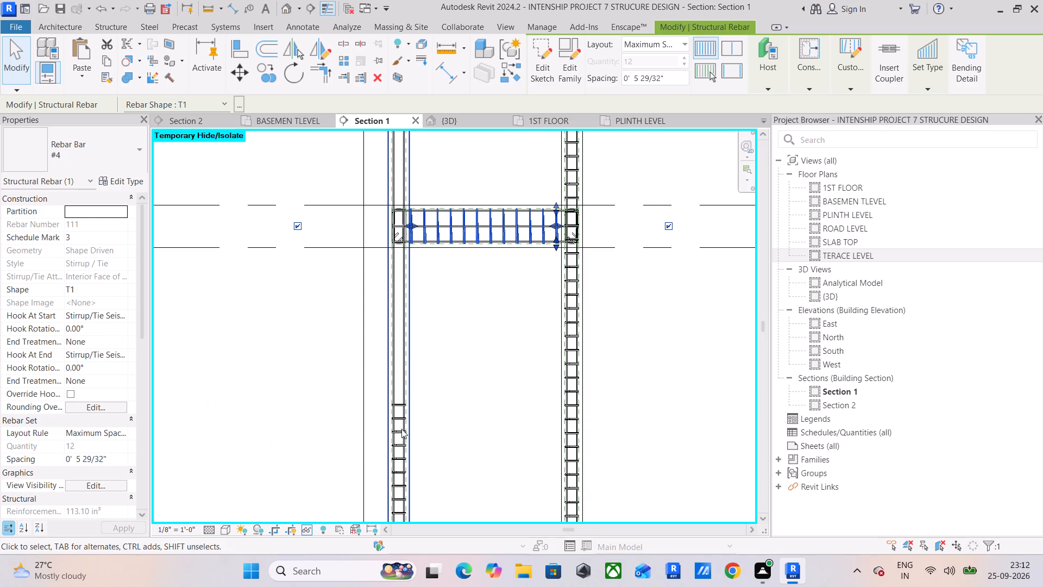
left_click(401, 402)
left_click_drag(395, 398, 379, 300)
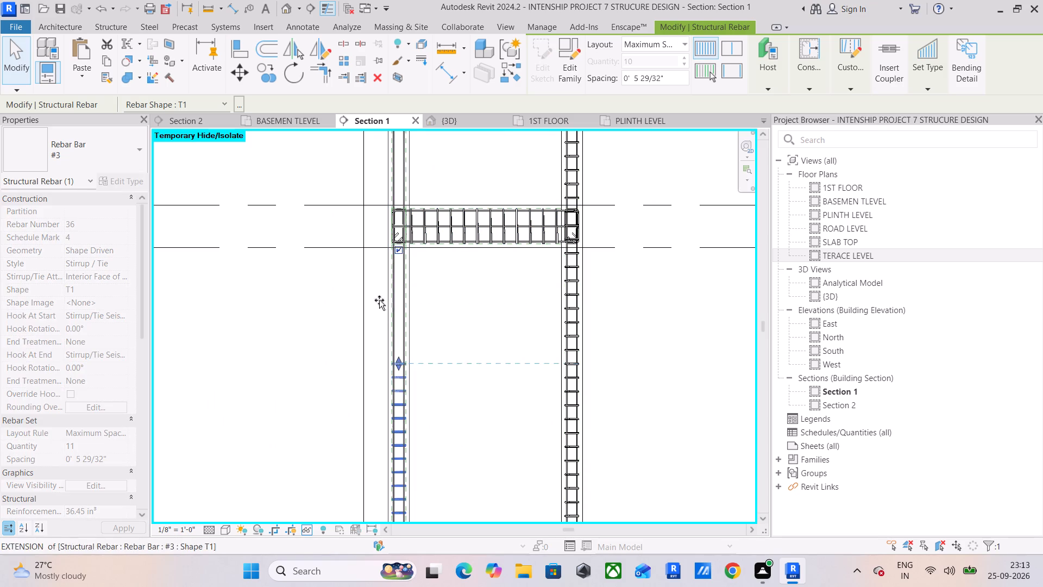
left_click_drag(379, 300, 376, 248)
scroll(378, 247, "up", 1)
middle_click_drag(385, 273, 397, 414)
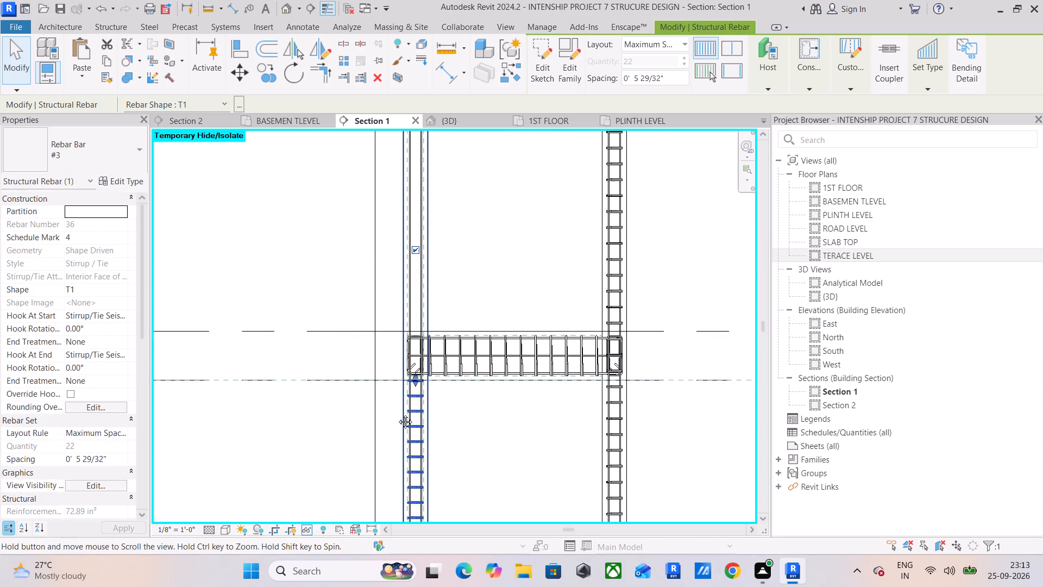
middle_click_drag(397, 414, 396, 418)
Shorten the right-hand column's full-height #3 shape T1 tie set so its top stops just below the lowest beam.
scroll(417, 435, "down", 6)
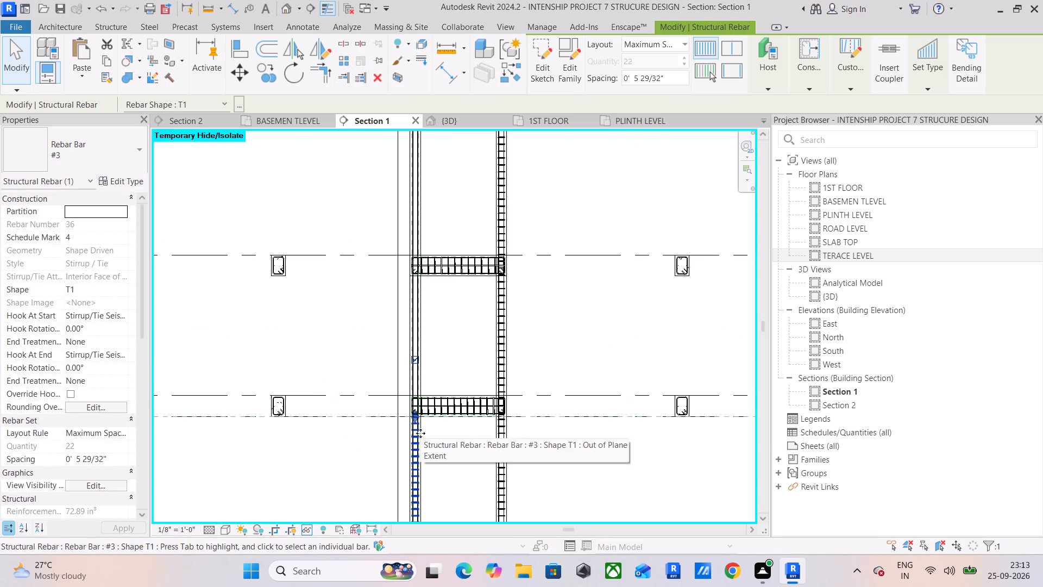
scroll(420, 433, "down", 2)
scroll(476, 383, "up", 5)
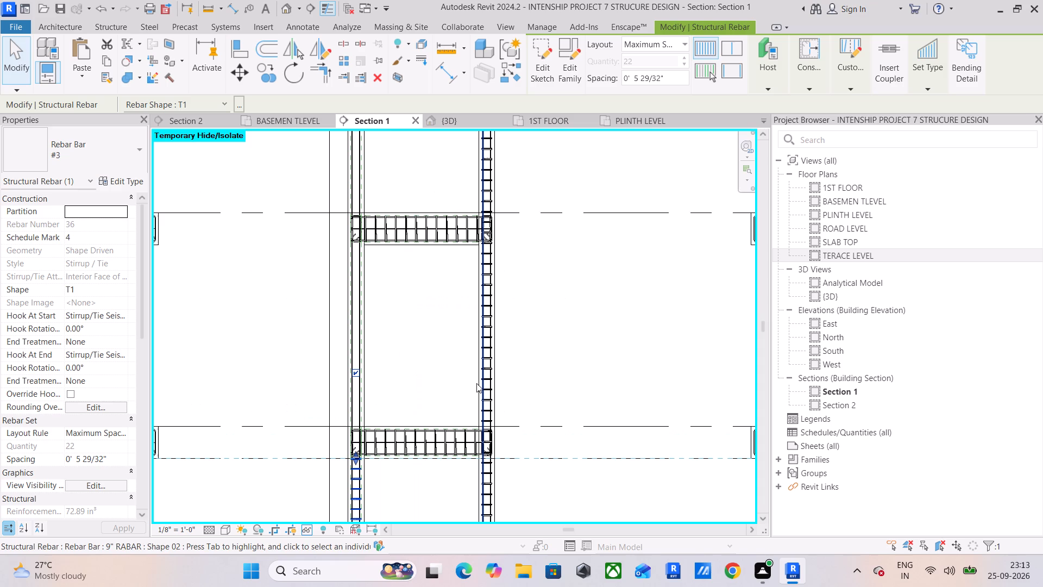
left_click(485, 369)
scroll(485, 369, "down", 6)
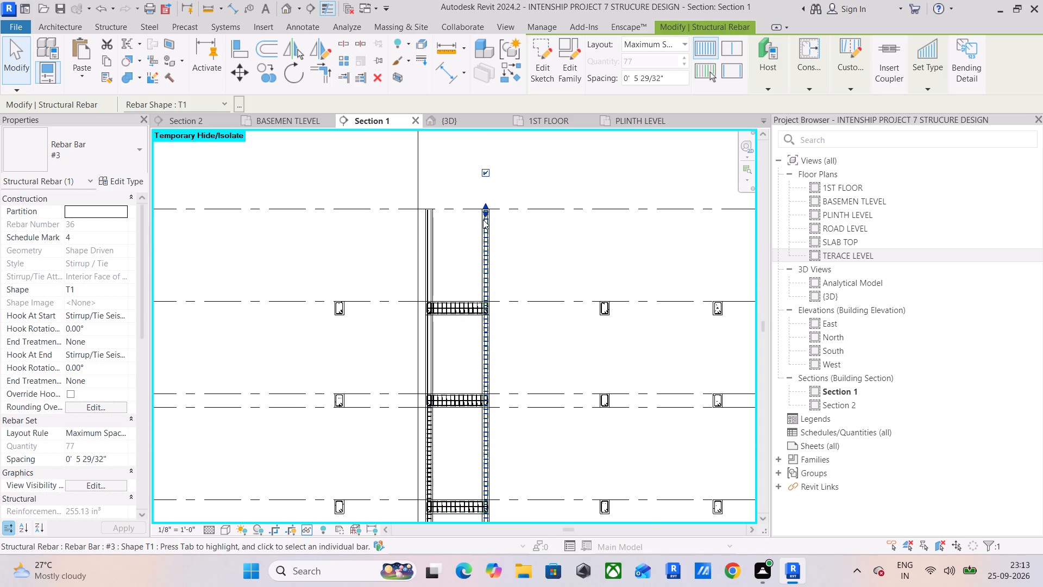
left_click_drag(484, 211, 489, 503)
middle_click_drag(489, 503, 489, 427)
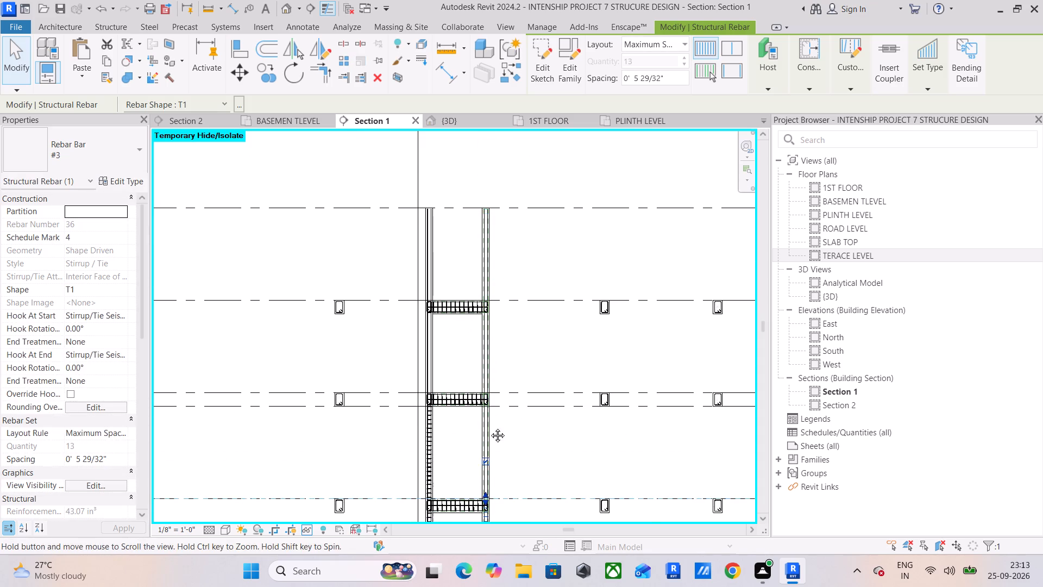
middle_click_drag(489, 427, 489, 285)
scroll(488, 305, "up", 5)
left_click_drag(486, 261, 485, 297)
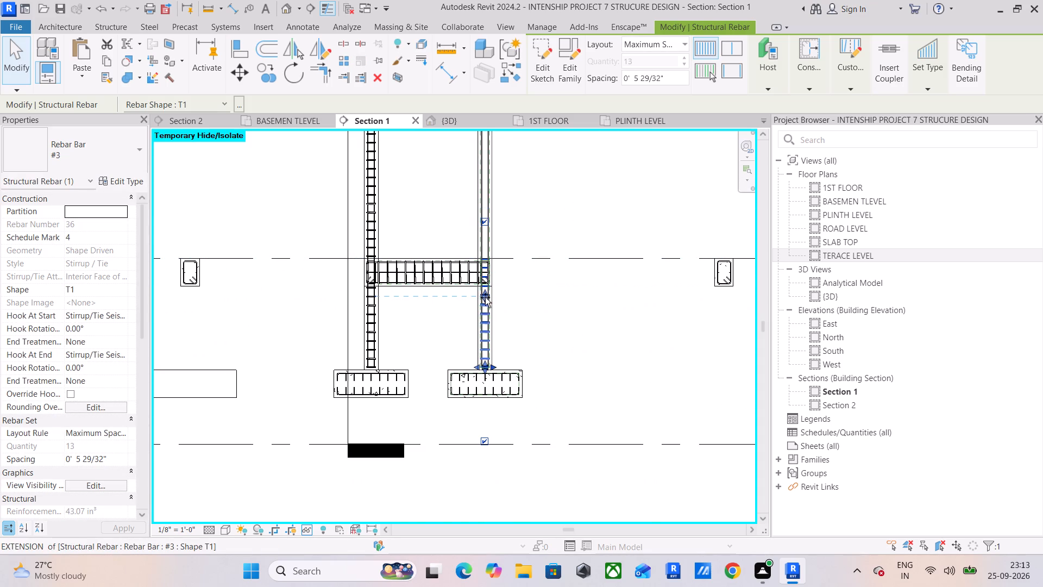
left_click_drag(485, 297, 485, 301)
scroll(485, 301, "up", 10)
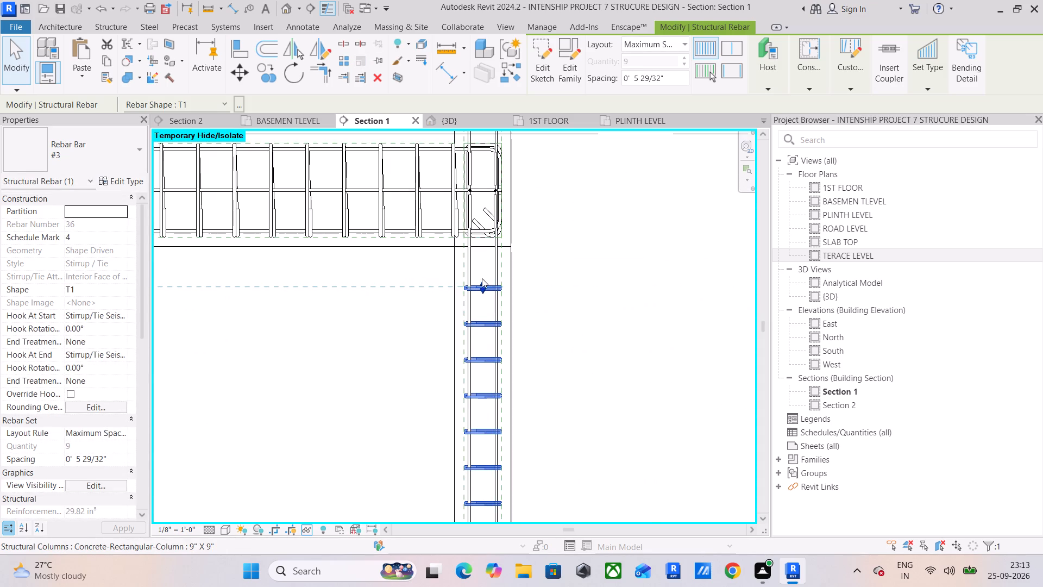
left_click_drag(482, 280, 482, 252)
scroll(479, 260, "down", 5)
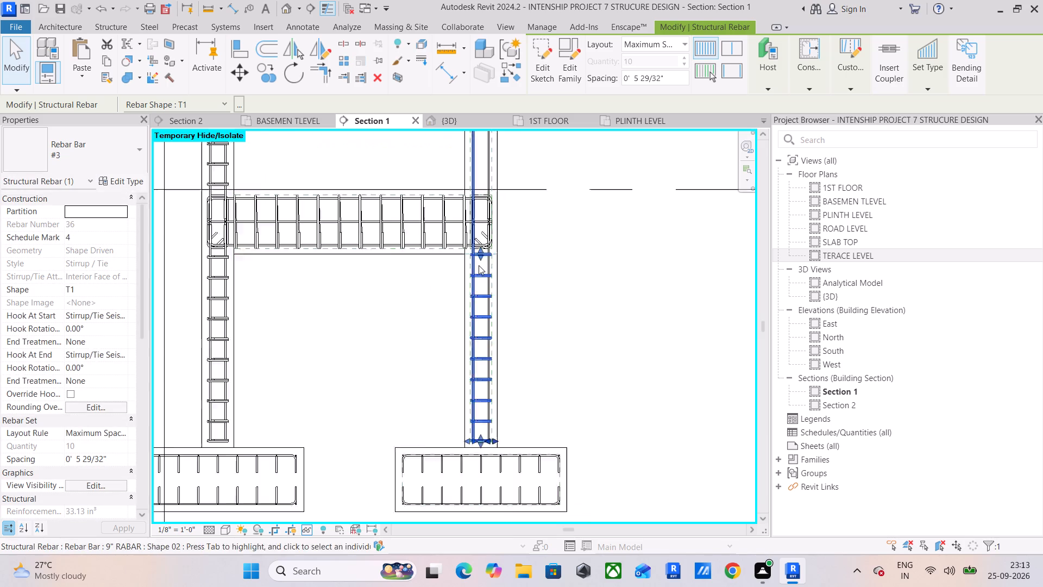
Copy the shortened #3 tie set up the right-hand column, placing one above the lowest beam and one above PLINTH LEVEL.
scroll(479, 265, "down", 1)
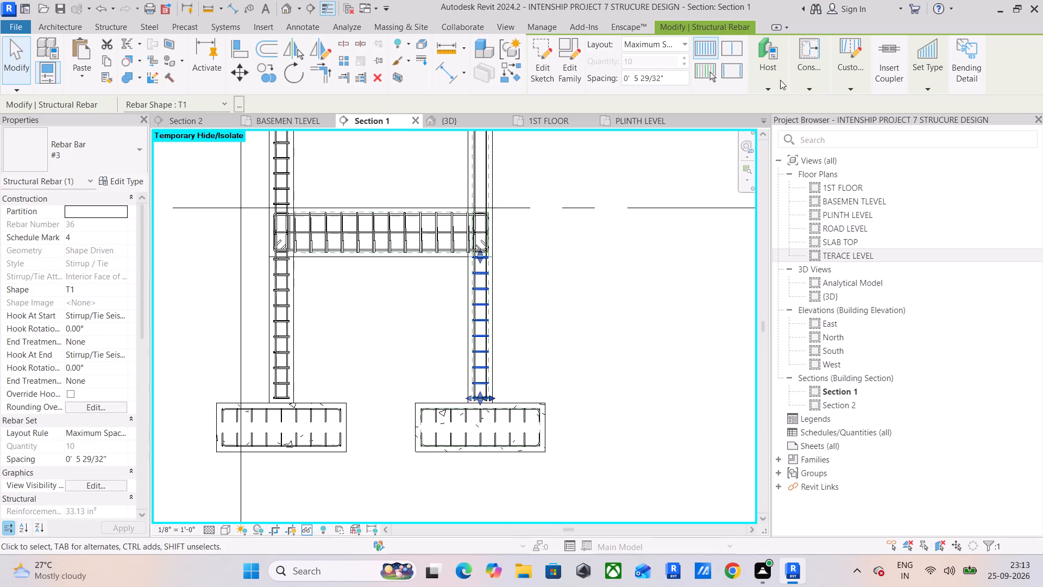
left_click(269, 84)
scroll(473, 395, "up", 11)
left_click(466, 444)
scroll(468, 322, "down", 6)
middle_click_drag(468, 304, 468, 430)
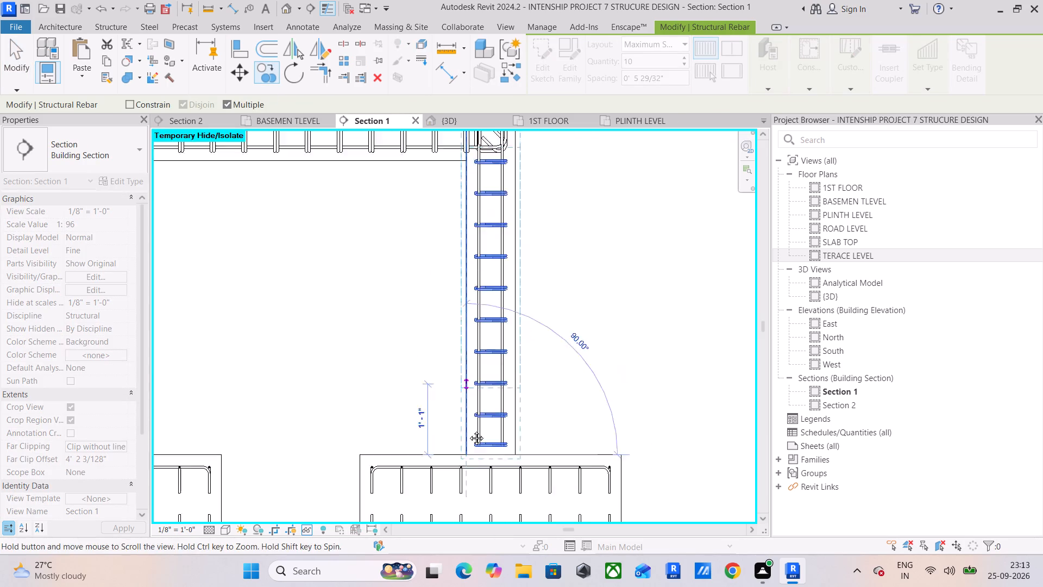
middle_click_drag(468, 430, 468, 579)
left_click(471, 254)
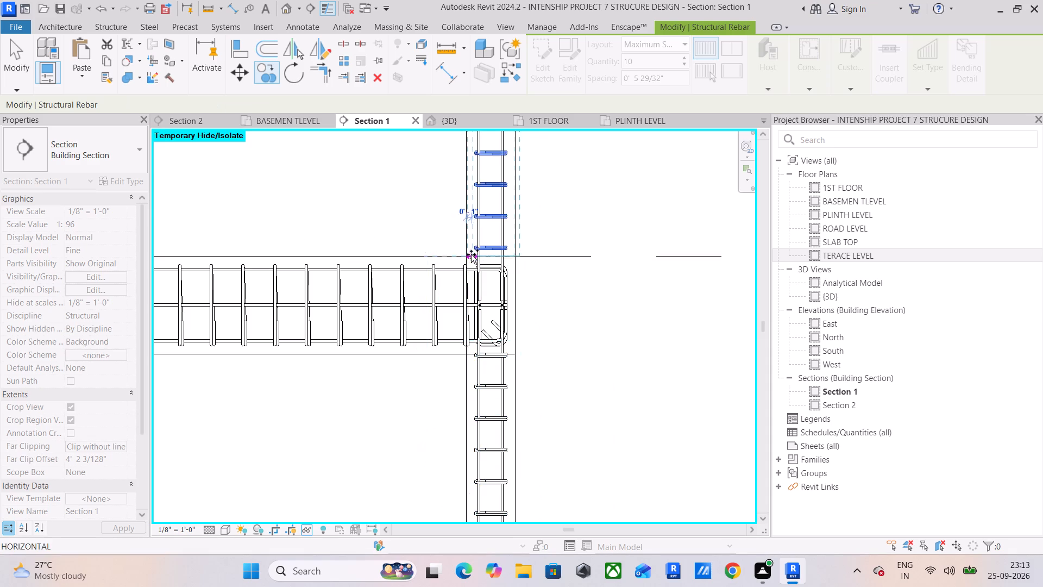
scroll(470, 255, "down", 5)
middle_click_drag(468, 255, 477, 543)
middle_click_drag(481, 330, 486, 586)
scroll(474, 454, "up", 2)
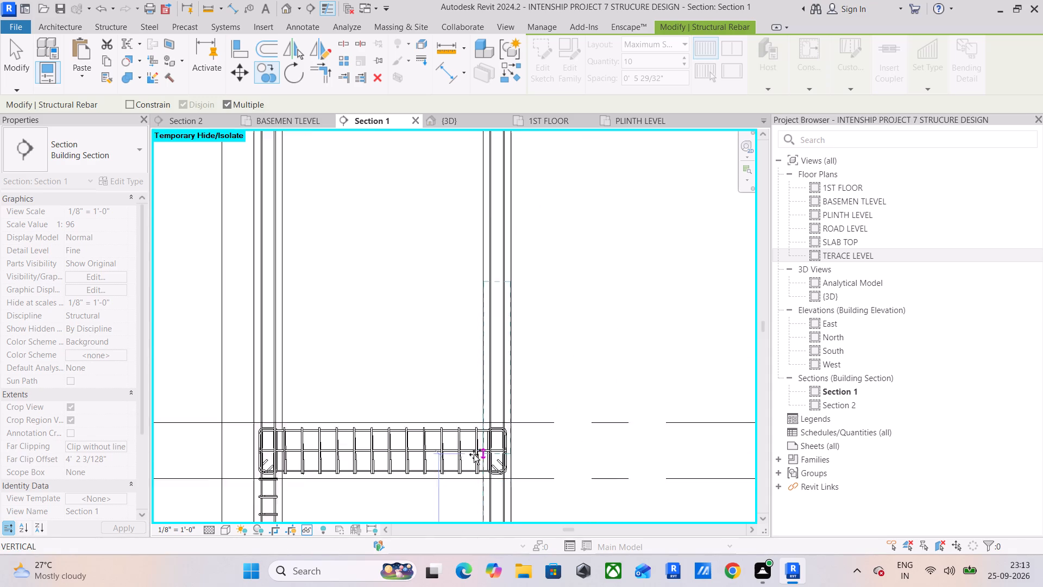
scroll(474, 454, "up", 8)
left_click(490, 380)
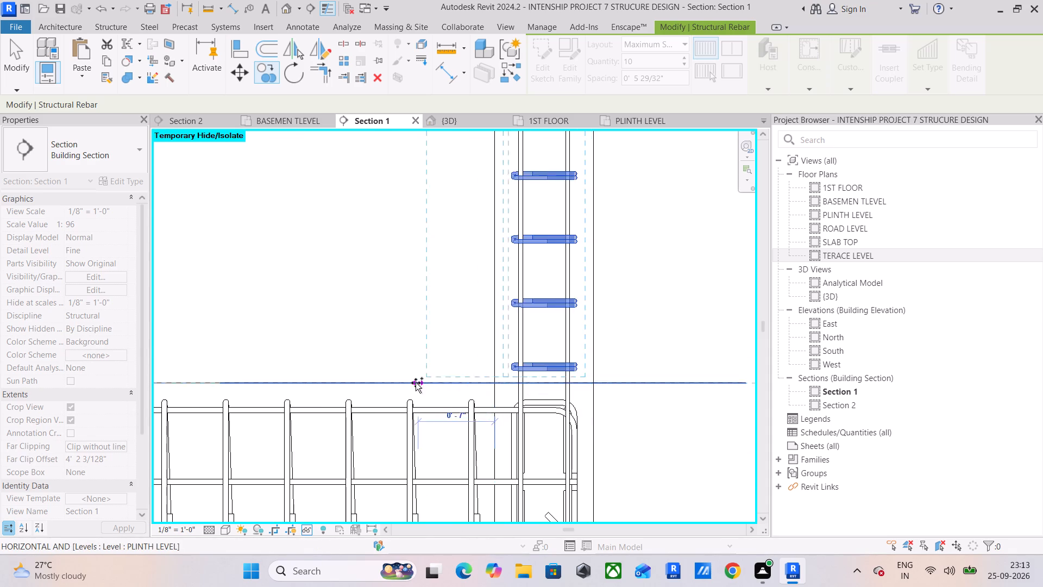
Place further copies of the #3 tie set on the left-hand column above PLINTH LEVEL and on both columns above the uppermost beam.
scroll(416, 383, "down", 11)
scroll(255, 380, "up", 5)
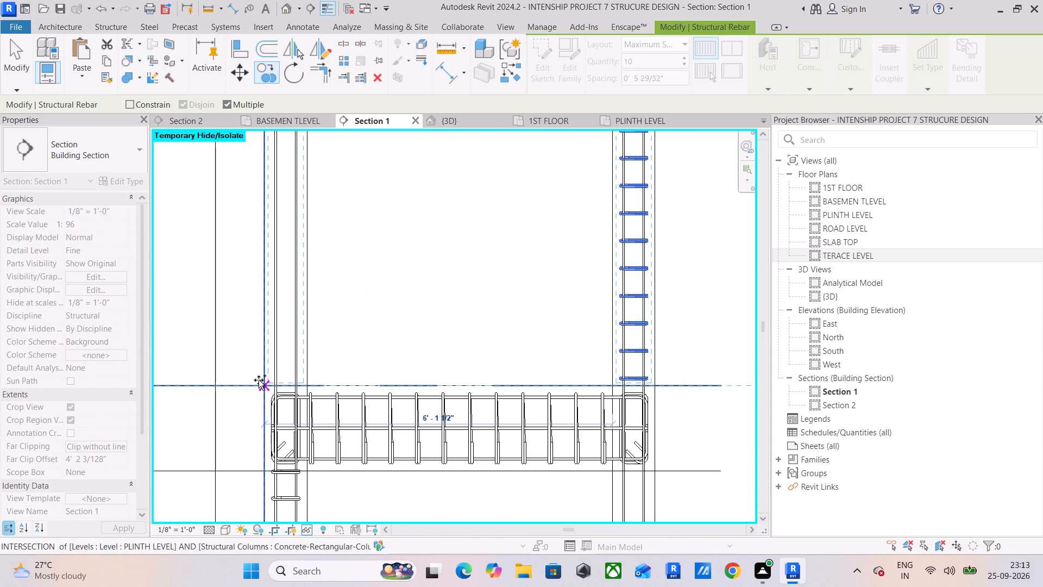
left_click(265, 382)
scroll(268, 370, "down", 9)
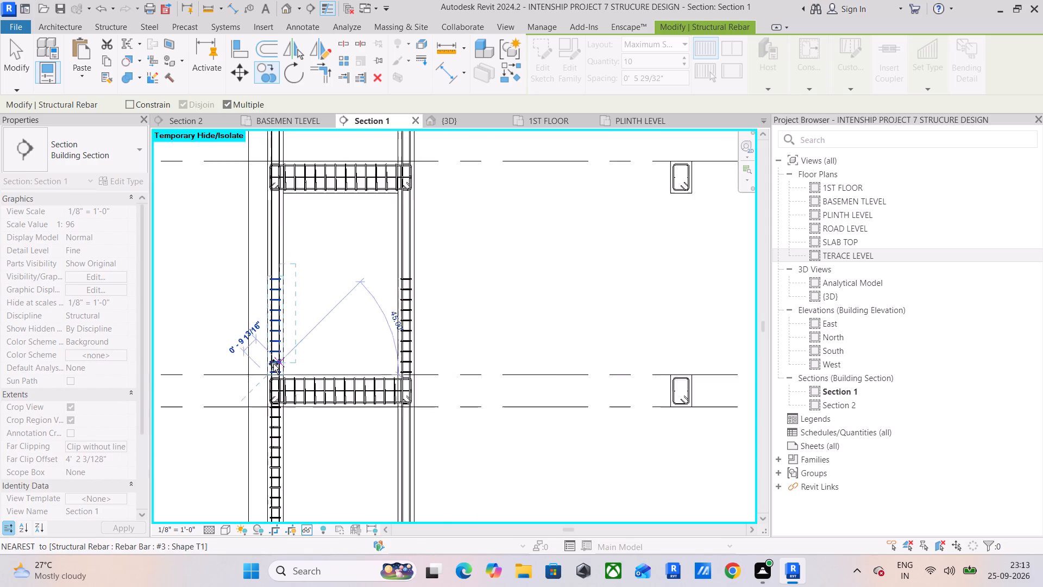
scroll(273, 364, "down", 2)
middle_click_drag(274, 364, 329, 531)
scroll(322, 422, "up", 15)
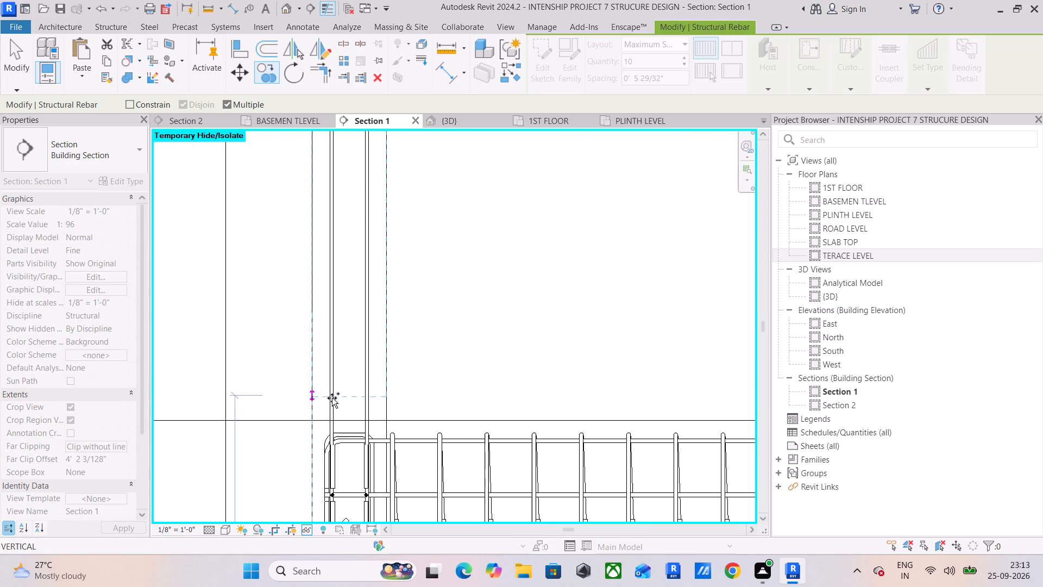
left_click(313, 422)
scroll(442, 421, "down", 5)
middle_click_drag(523, 422, 265, 426)
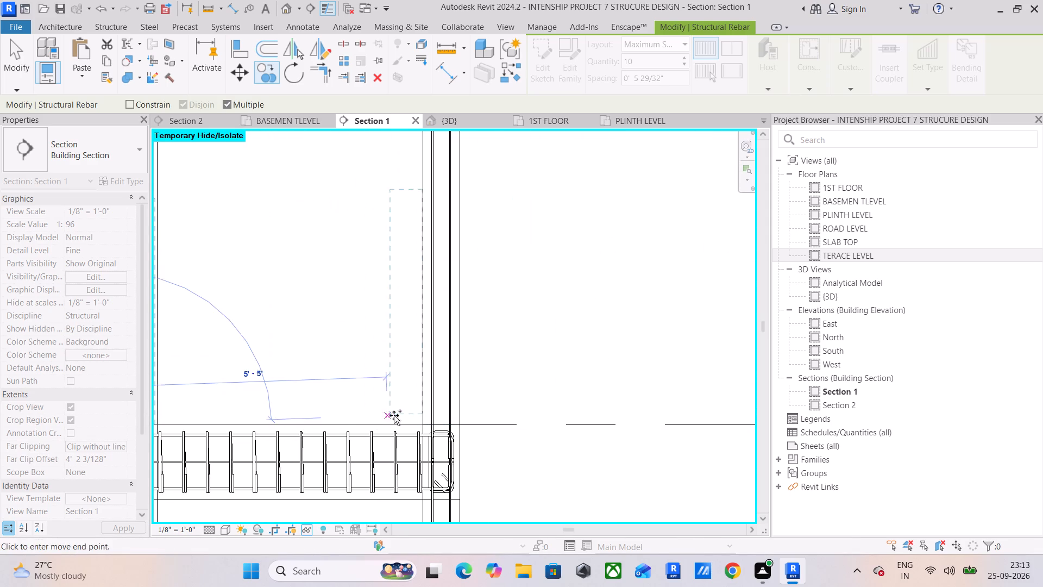
left_click(420, 421)
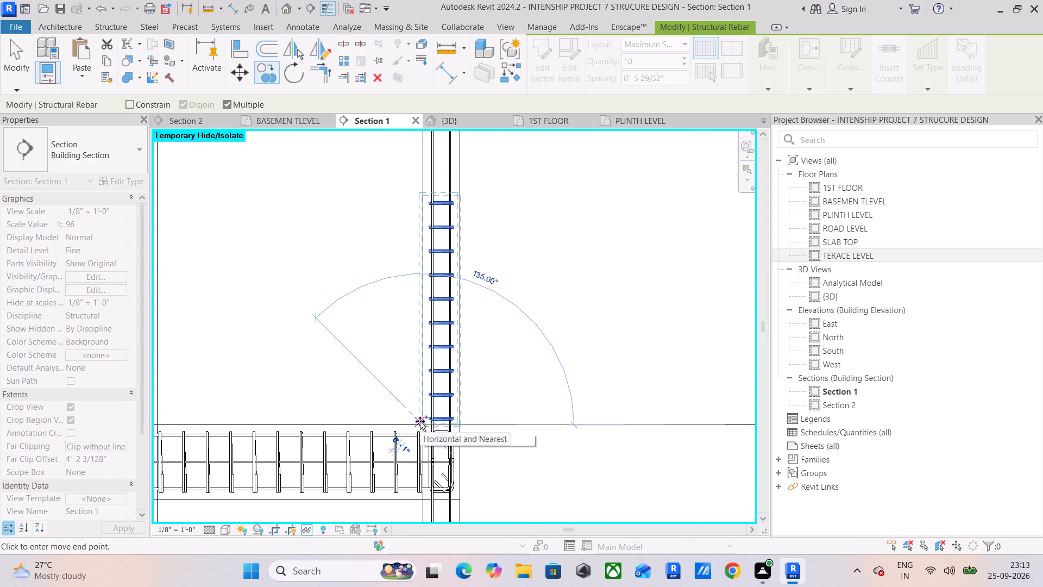
key("Escape")
key("Escape")
scroll(393, 410, "down", 5)
middle_click_drag(349, 405, 497, 471)
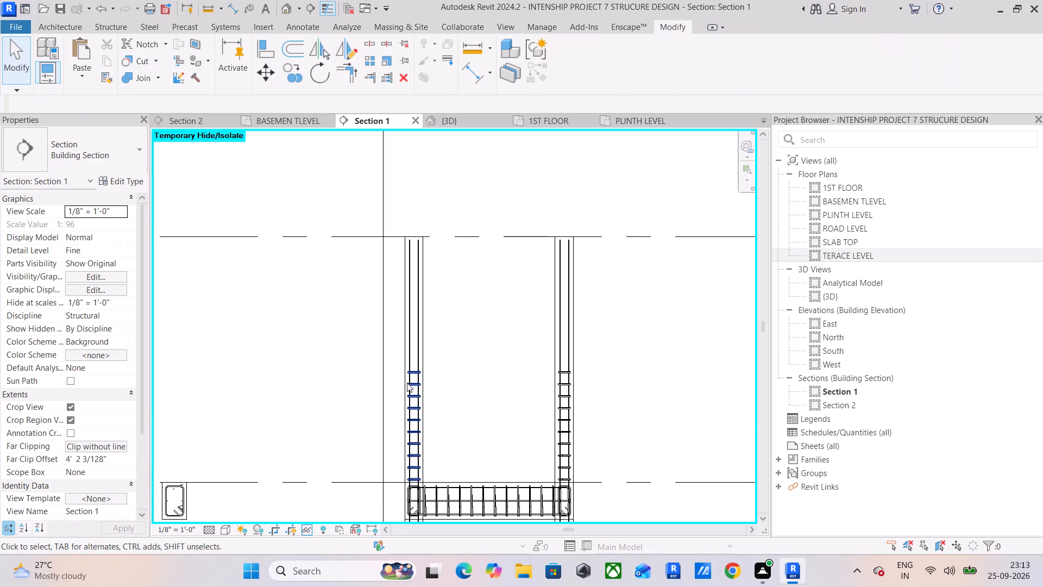
Extend the #3 shape T1 tie sets above the uppermost beam on both columns up to the column tops at TERACE LEVEL.
left_click(411, 374)
left_click_drag(414, 366, 413, 257)
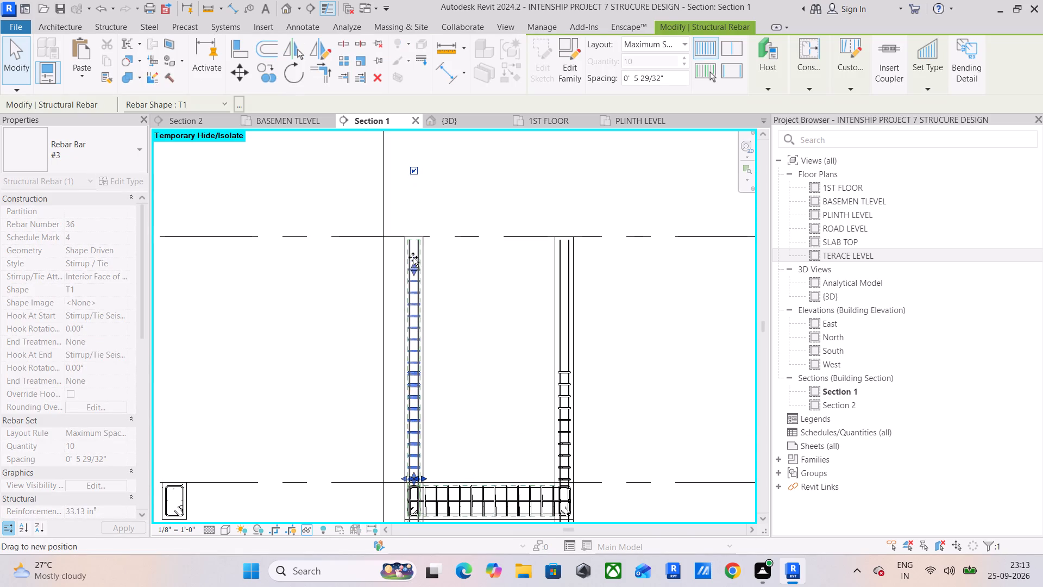
left_click_drag(413, 257, 412, 245)
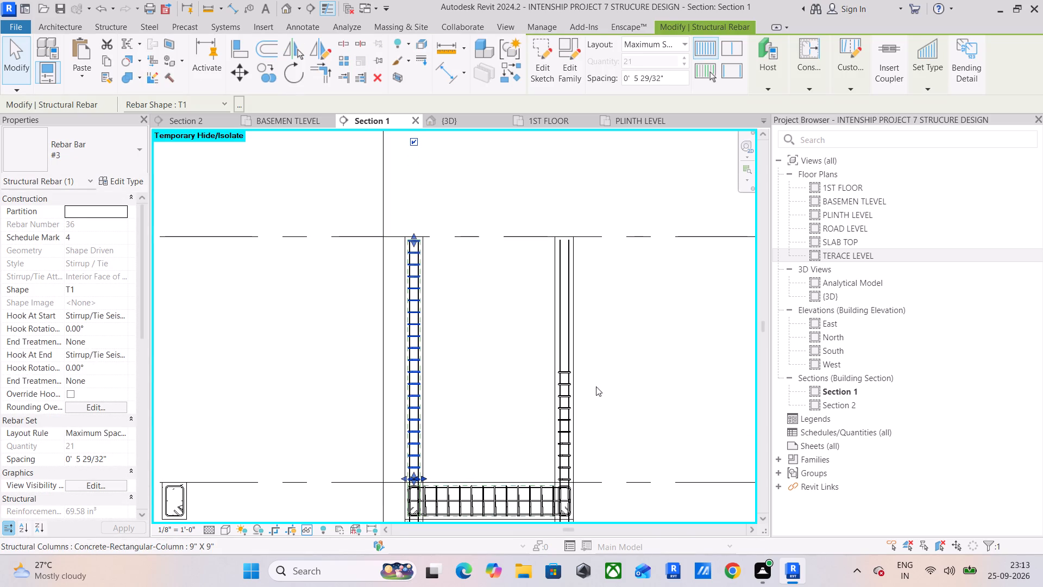
left_click(563, 371)
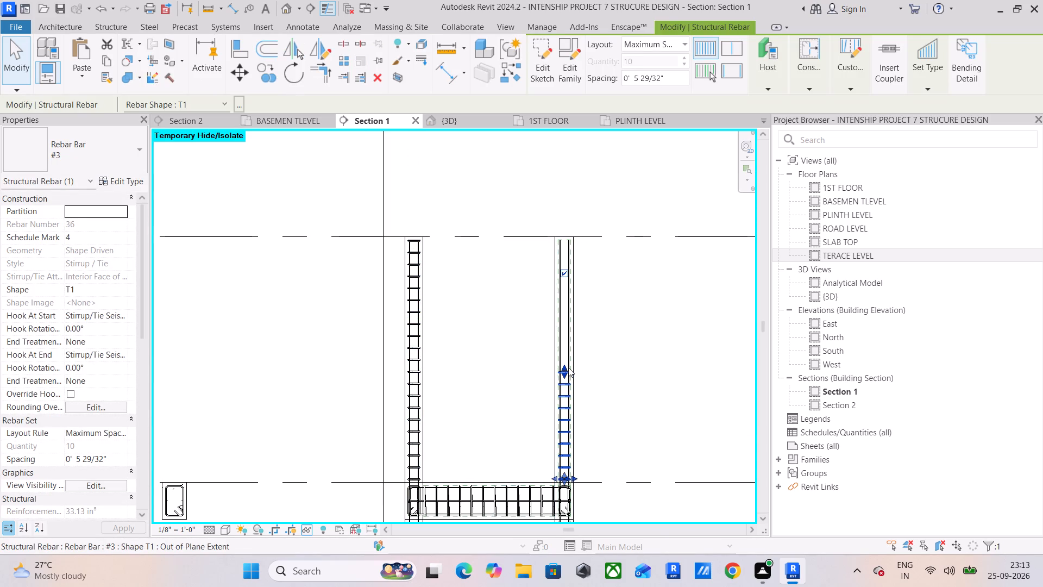
left_click_drag(565, 369, 550, 242)
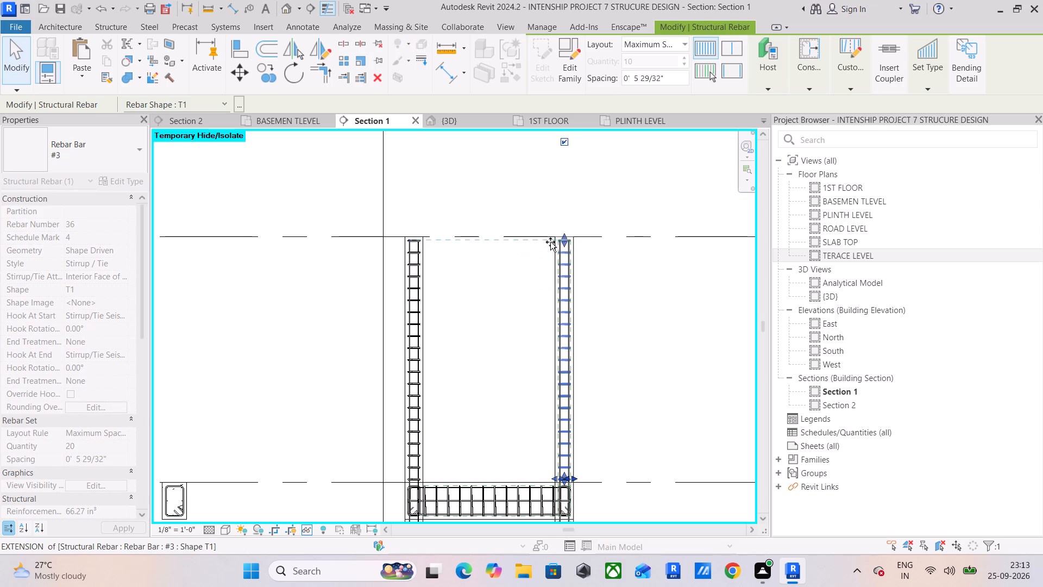
left_click_drag(550, 242, 550, 246)
Extend both columns' #3 tie sets above the PLINTH LEVEL beam up to the underside of the 1ST FLOOR beam.
scroll(533, 401, "down", 4)
middle_click_drag(538, 430, 548, 423)
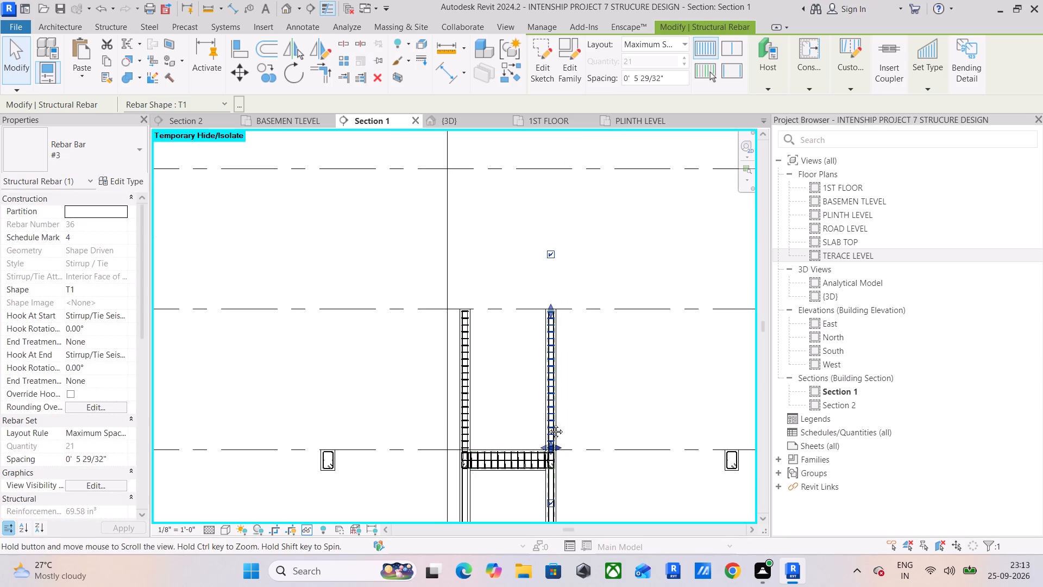
middle_click_drag(548, 423, 526, 246)
left_click(457, 374)
scroll(443, 327, "up", 5)
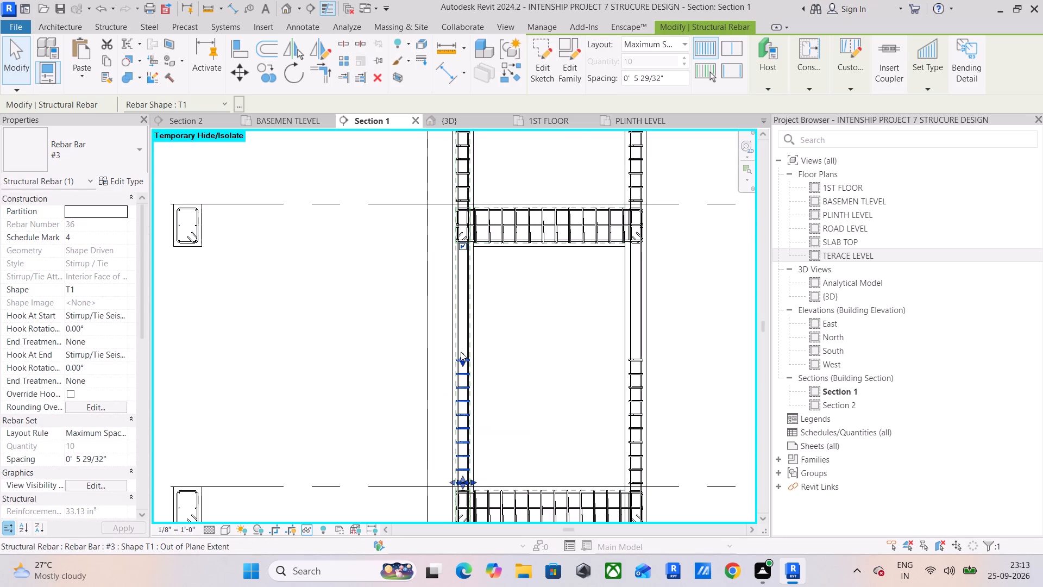
scroll(461, 352, "up", 3)
left_click_drag(465, 355, 455, 203)
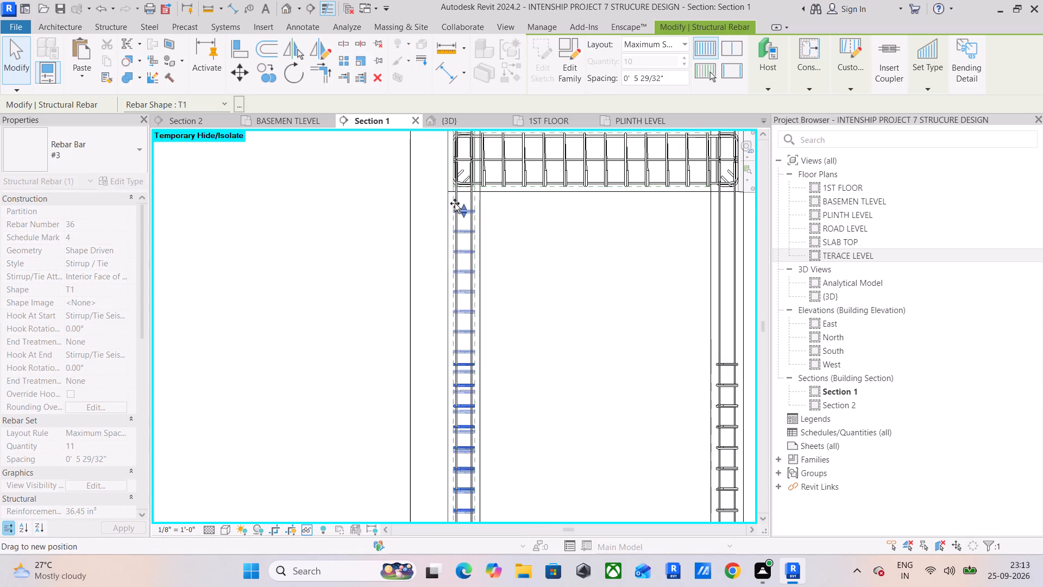
left_click_drag(455, 203, 456, 197)
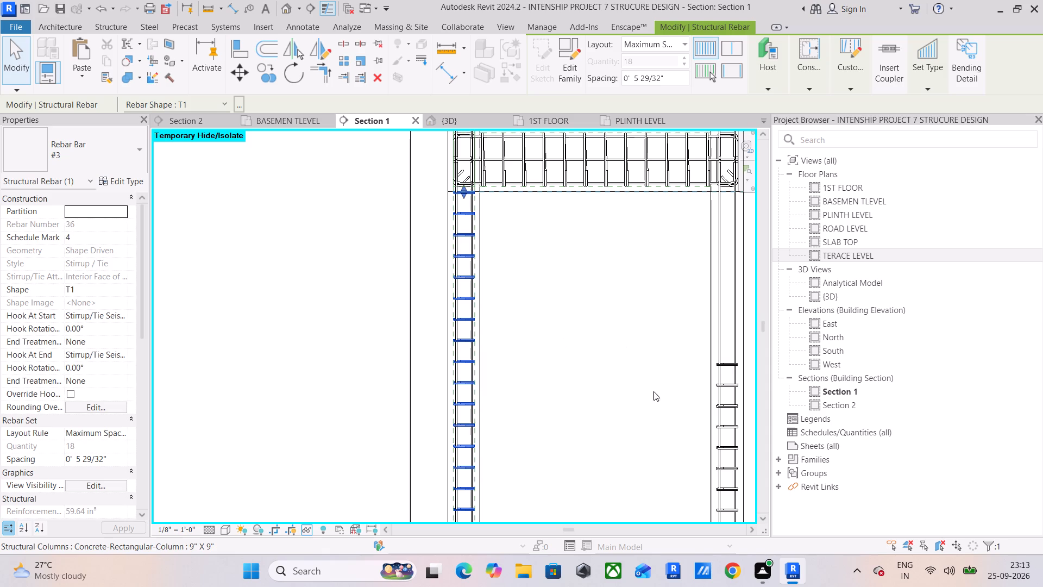
left_click(720, 364)
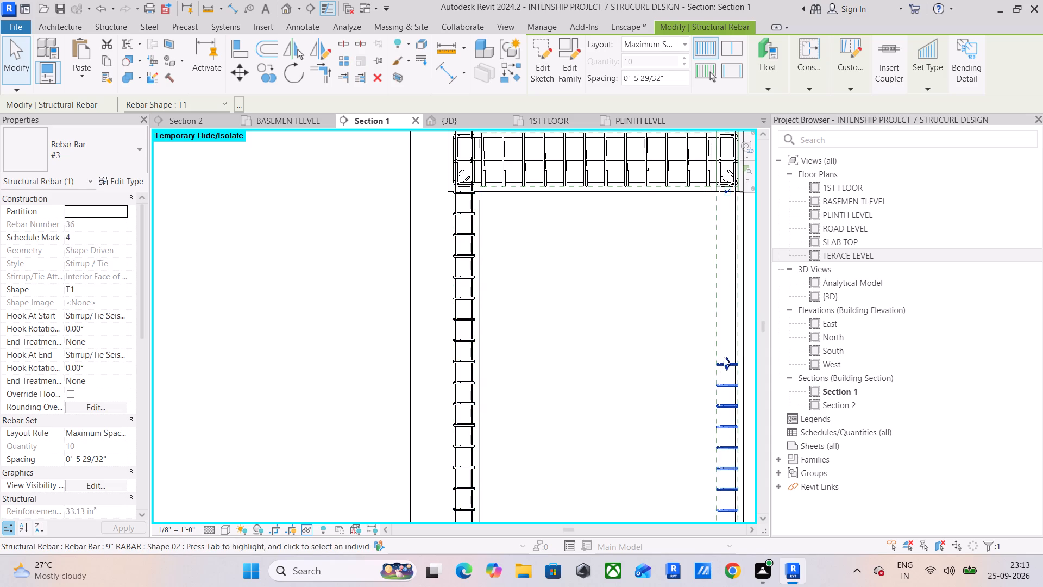
left_click_drag(725, 359, 709, 196)
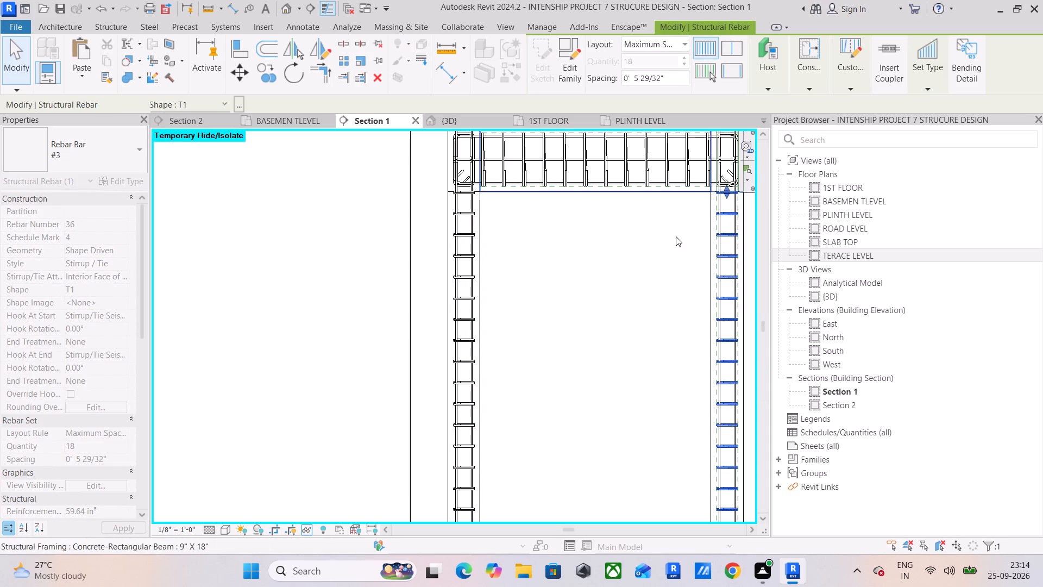
Extend the right-hand column's #3 tie set above the basement-level beam up to the underside of the plinth-level beam.
scroll(612, 435, "down", 3)
middle_click_drag(606, 394, 534, 205)
middle_click_drag(579, 415, 485, 330)
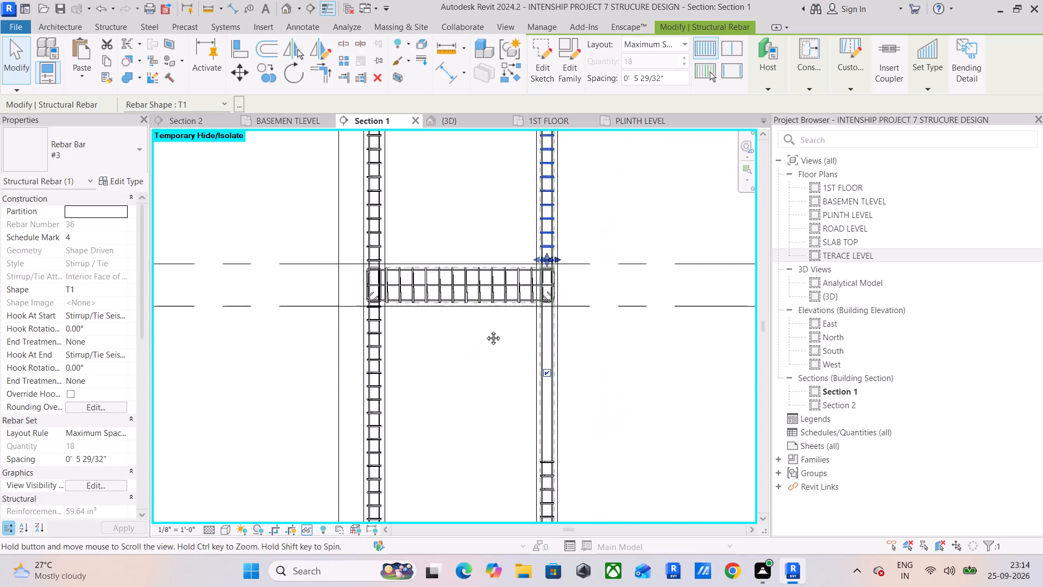
middle_click_drag(485, 330, 455, 288)
left_click(492, 399)
left_click_drag(492, 397, 495, 294)
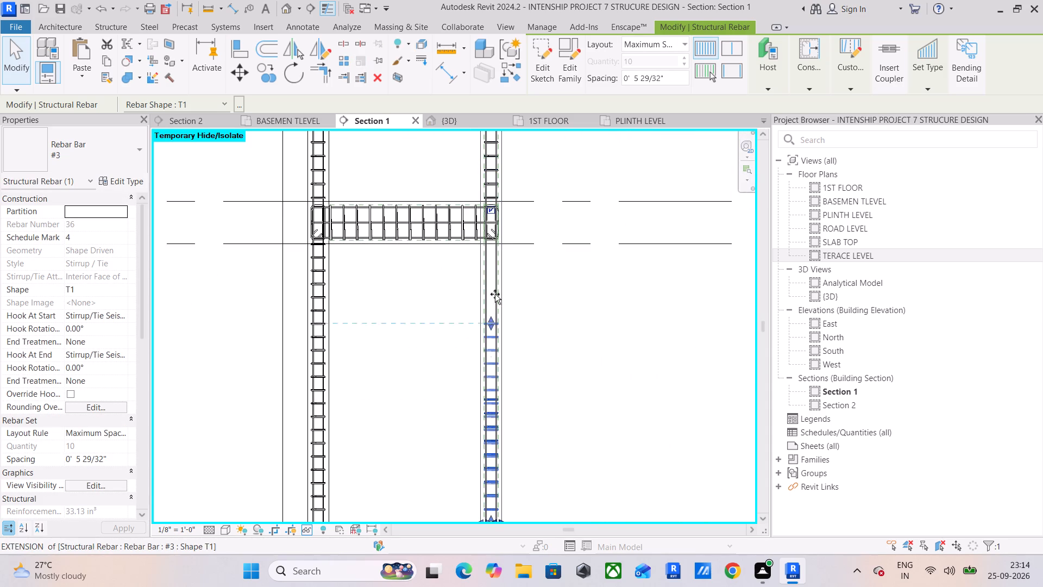
left_click_drag(495, 294, 486, 247)
left_click(575, 291)
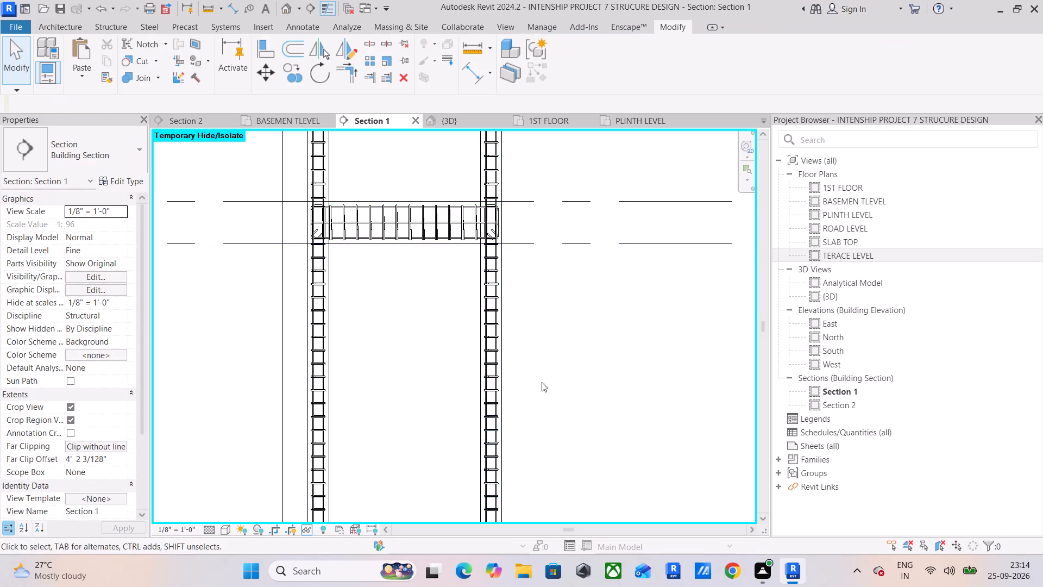
Check the footings and column ties along the full height of Section 1, and the column layout in the BASEMEN TLEVEL plan.
scroll(543, 424, "down", 5)
middle_click_drag(543, 432, 576, 298)
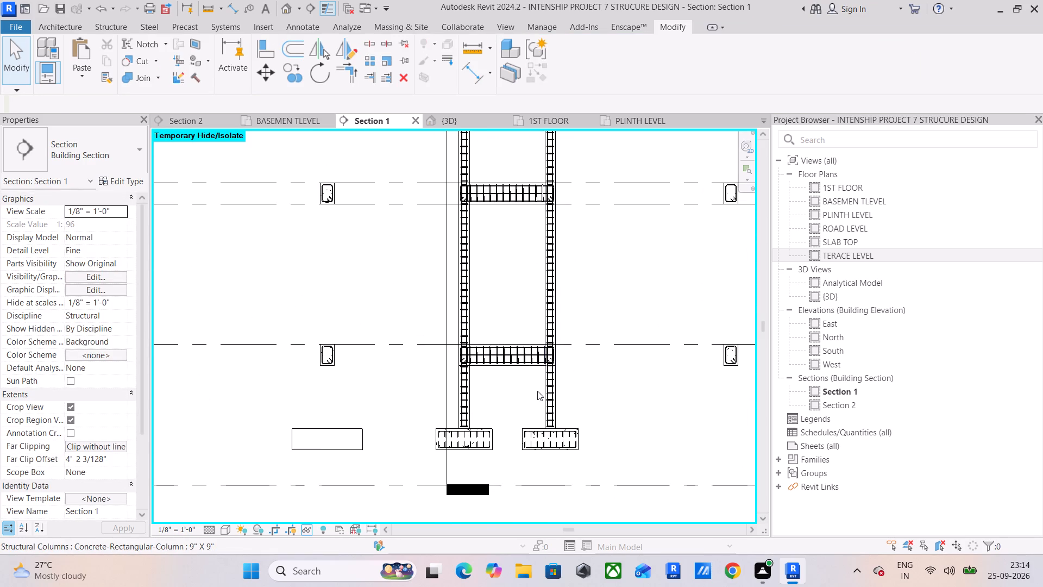
left_click(328, 446)
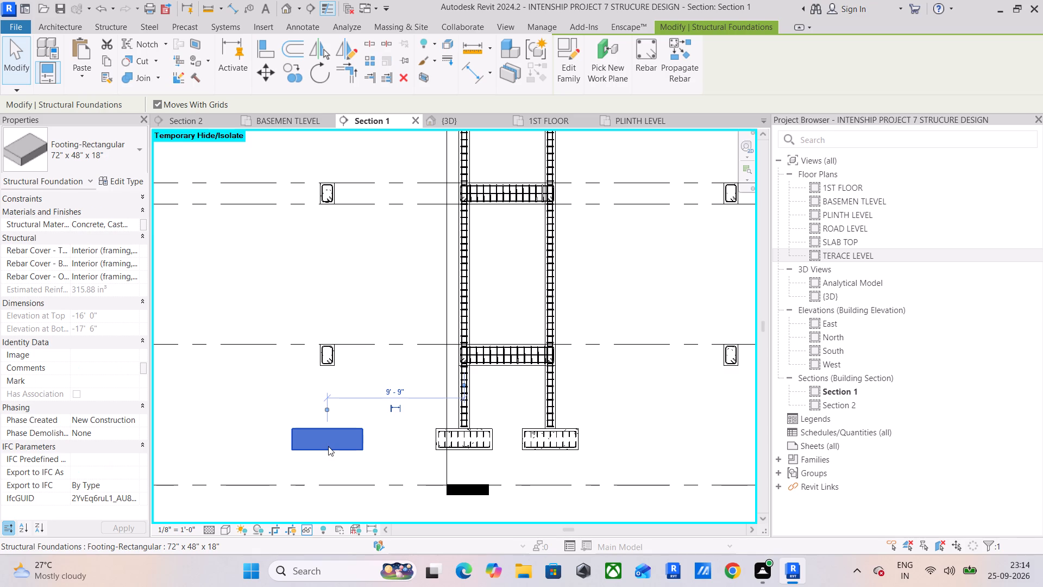
left_click(243, 424)
scroll(431, 433, "up", 5)
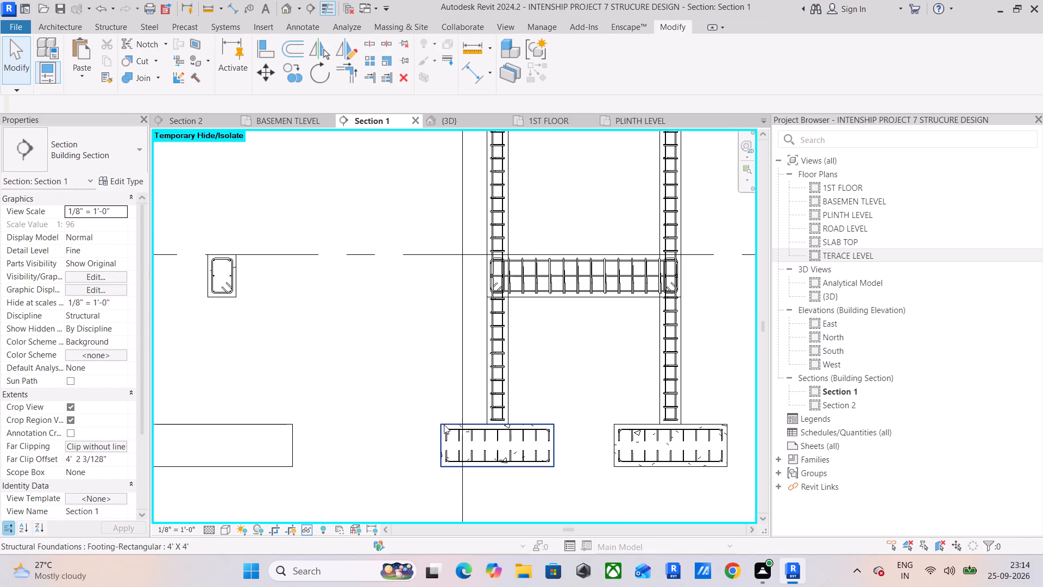
middle_click_drag(308, 458, 504, 446)
scroll(504, 446, "down", 5)
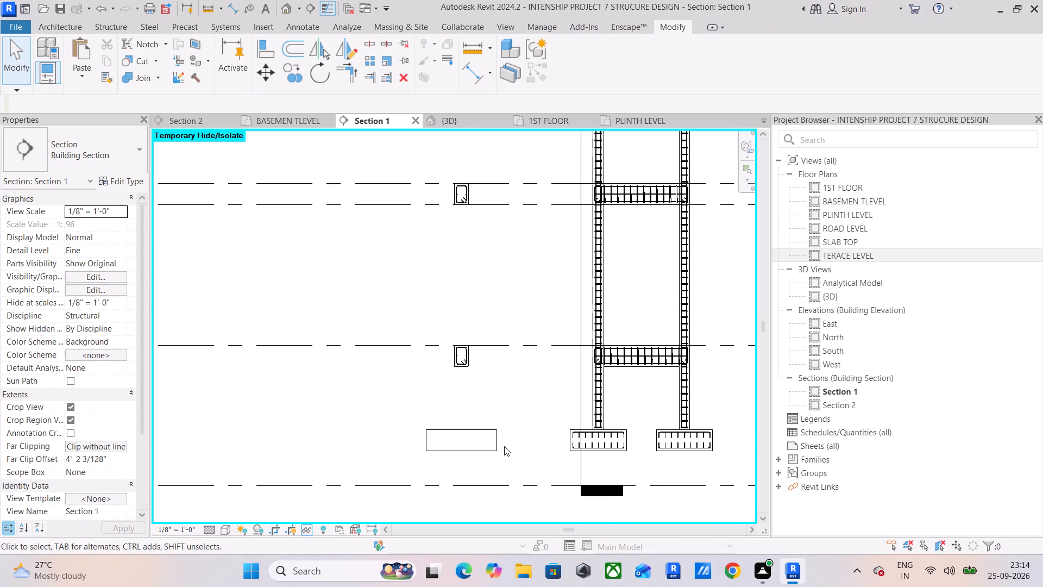
scroll(347, 476, "down", 6)
middle_click_drag(563, 460, 376, 460)
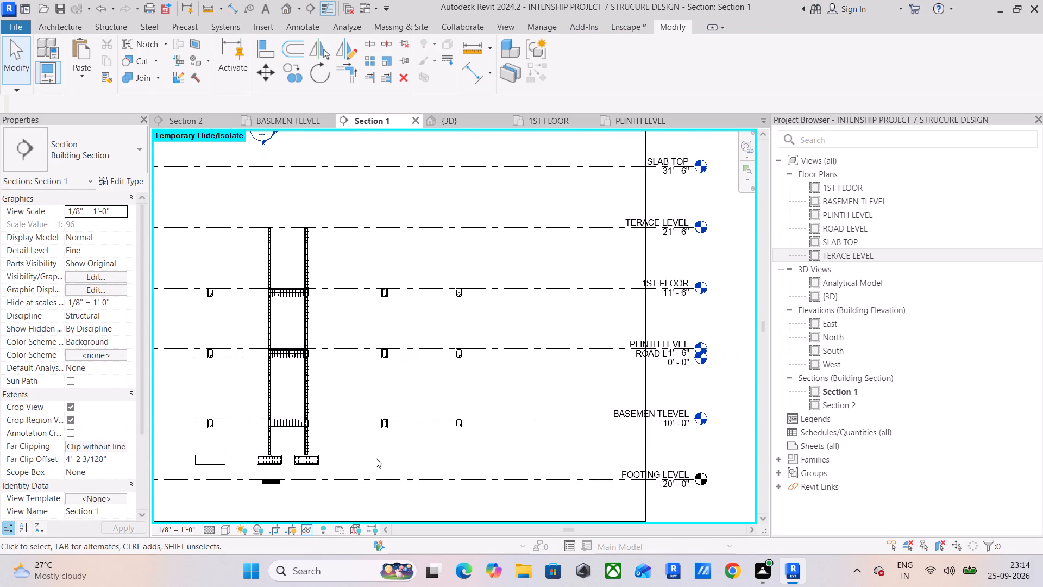
left_click(293, 121)
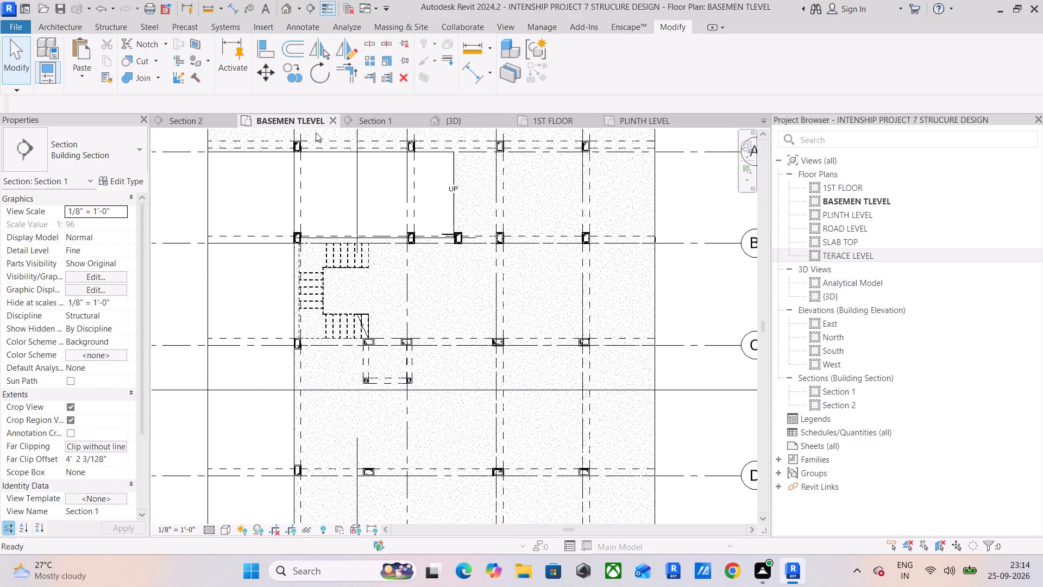
scroll(360, 347, "up", 4)
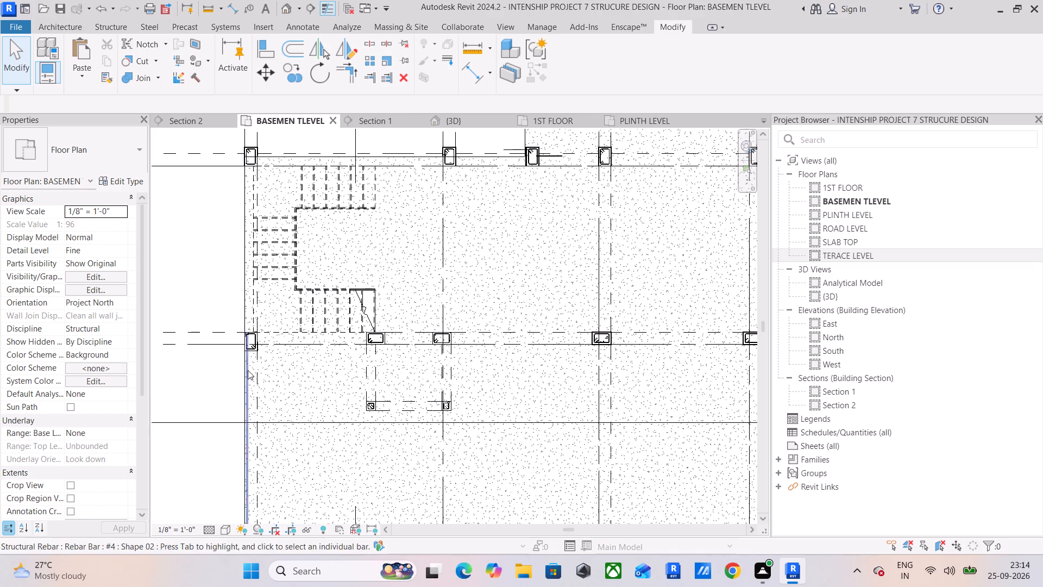
middle_click_drag(297, 399, 328, 279)
Examine the beam, column and footing reinforcement in the 3D view from several sides.
left_click(469, 120)
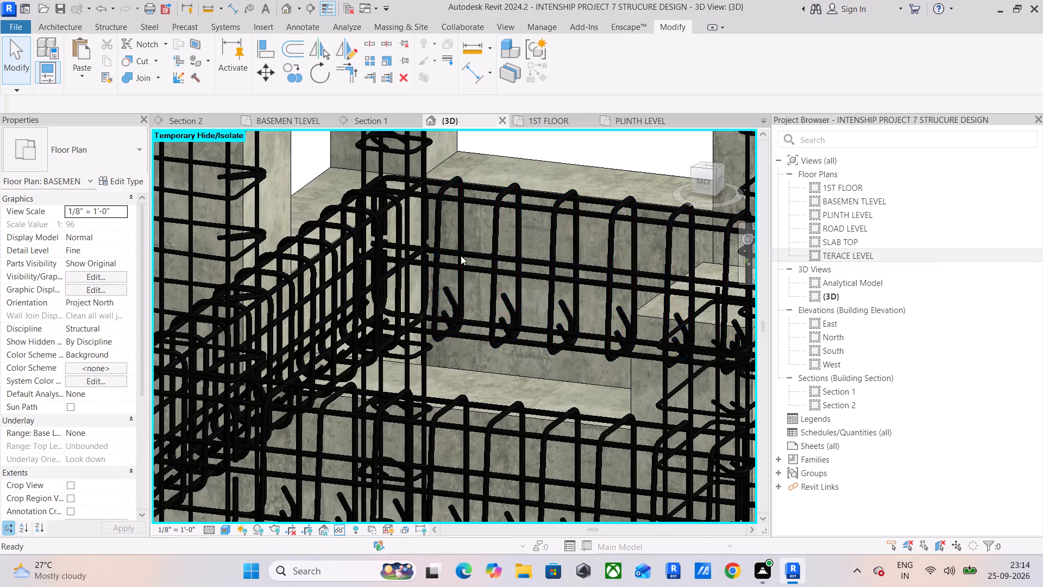
scroll(324, 361, "down", 4)
scroll(382, 372, "down", 10)
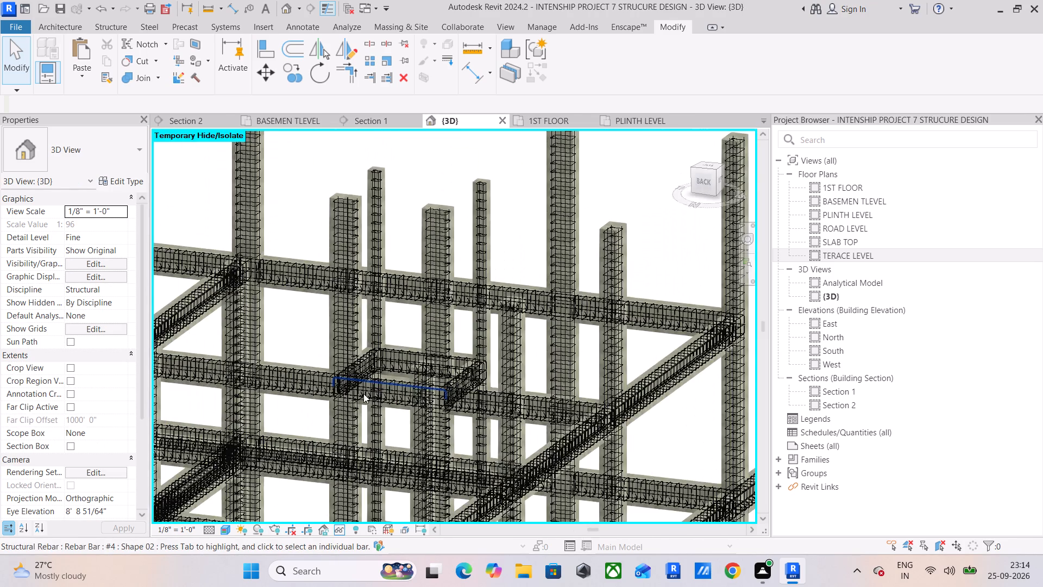
middle_click_drag(358, 396, 512, 361)
scroll(362, 444, "down", 4)
middle_click_drag(360, 449, 404, 276)
scroll(401, 288, "up", 1)
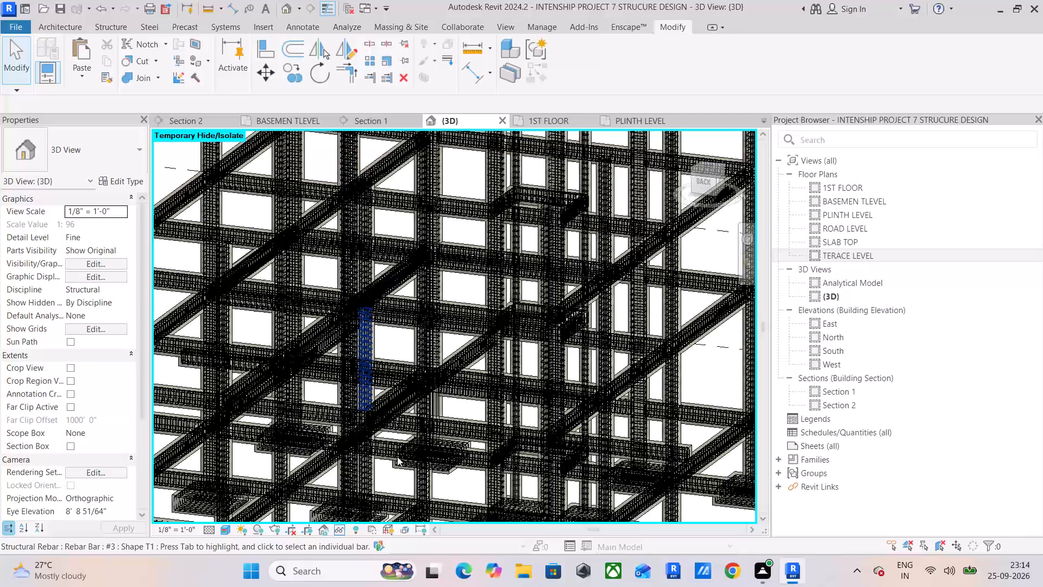
middle_click_drag(397, 457, 488, 302)
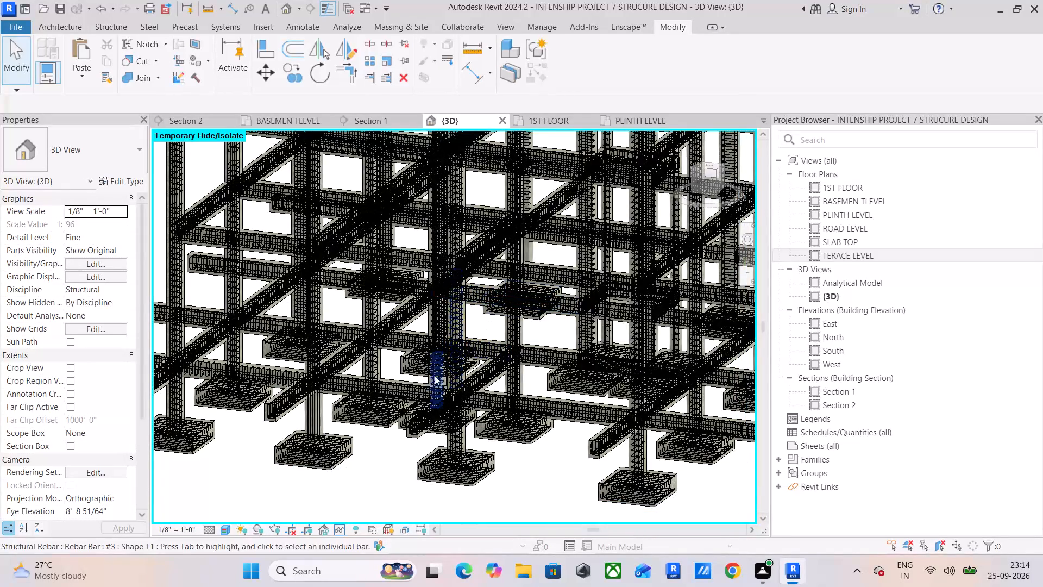
middle_click_drag(388, 368, 488, 354, "shift")
middle_click_drag(336, 396, 522, 394, "shift")
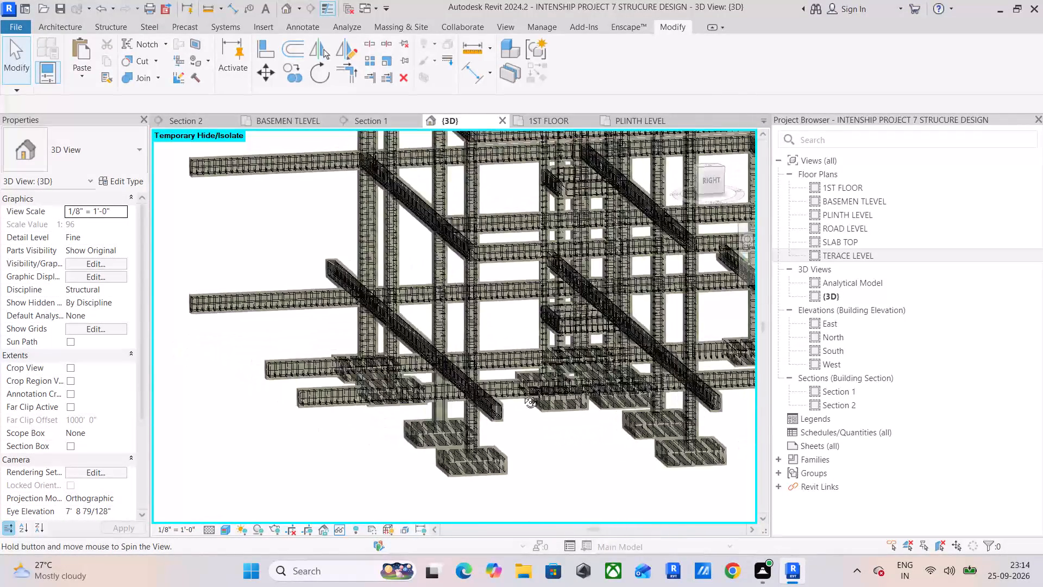
middle_click_drag(522, 394, 647, 401, "shift")
middle_click_drag(433, 390, 574, 413, "shift")
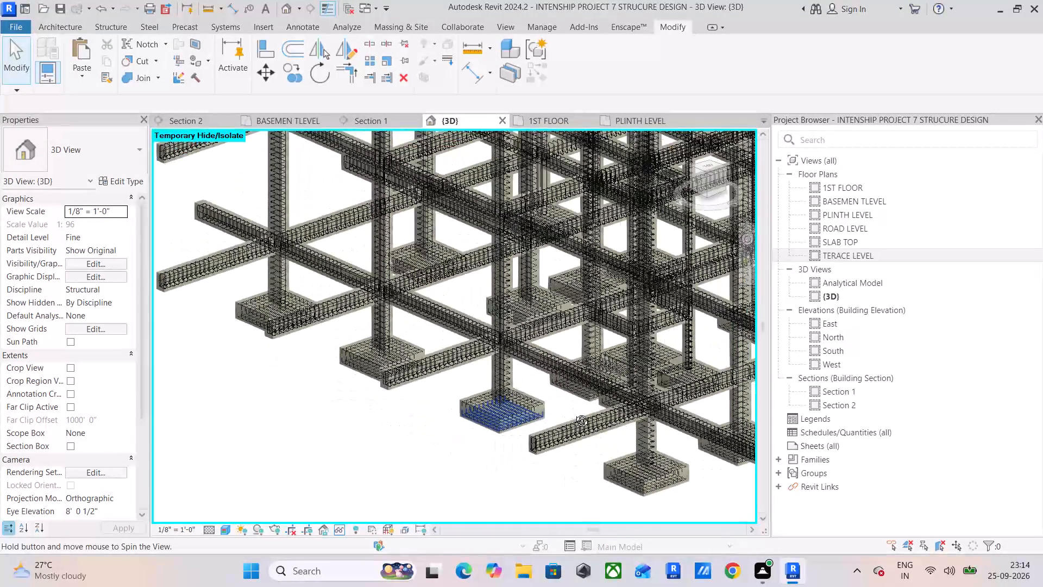
middle_click_drag(574, 413, 642, 400, "shift")
middle_click_drag(399, 385, 530, 390, "shift")
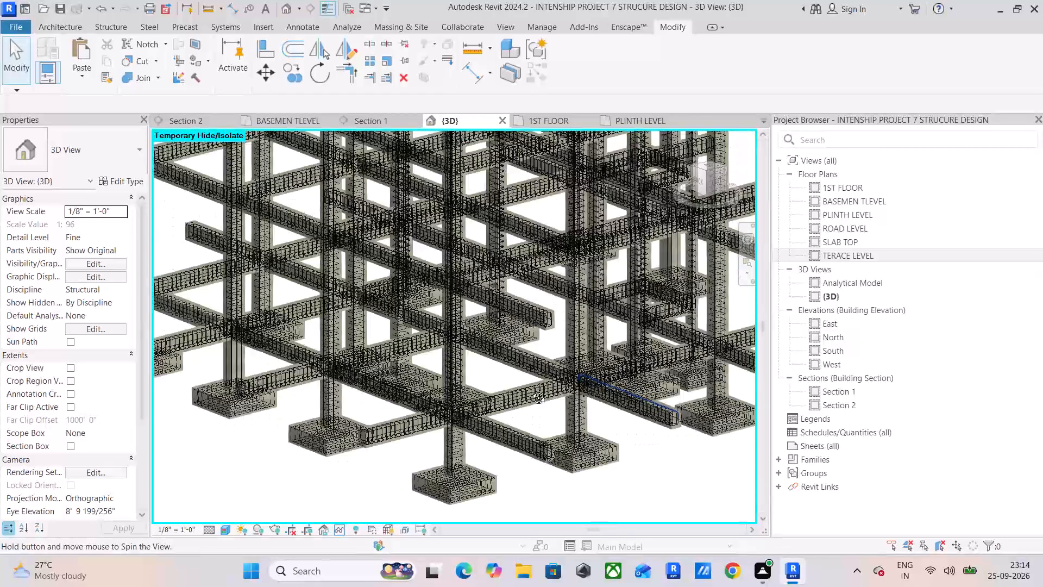
middle_click_drag(530, 390, 573, 388, "shift")
scroll(318, 446, "up", 1, "shift")
middle_click_drag(327, 448, 416, 407, "shift")
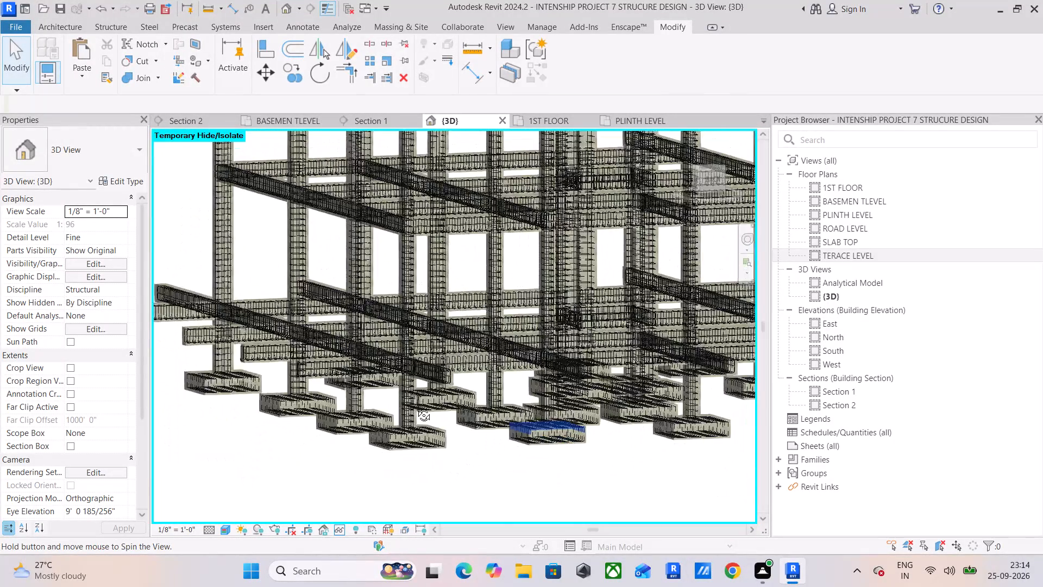
middle_click_drag(416, 407, 495, 405, "shift")
middle_click_drag(329, 433, 403, 452, "shift")
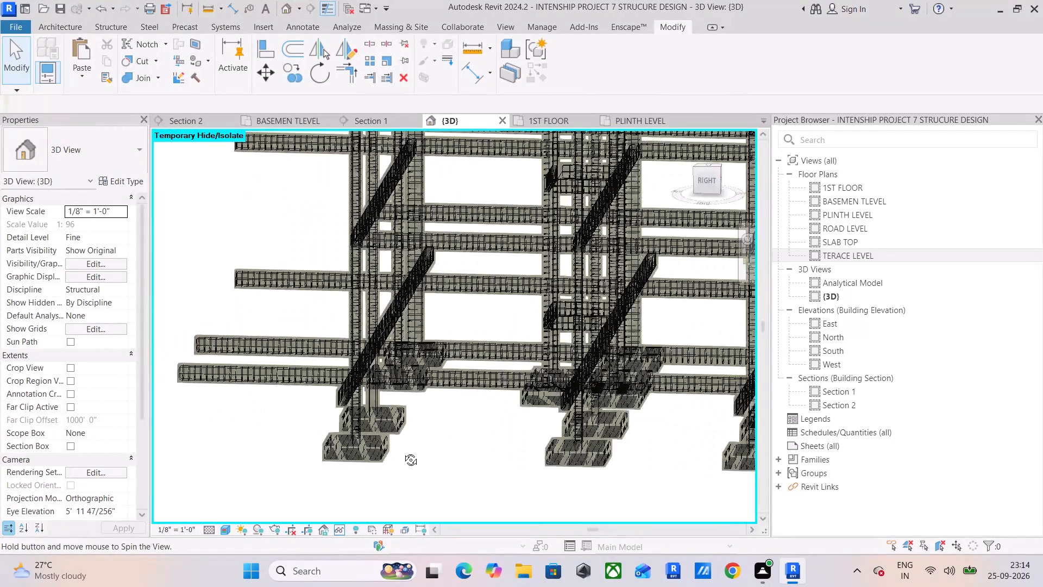
middle_click_drag(403, 452, 253, 449, "shift")
Review the related warnings for the whole 3D model and locate the rebar named in Warning 1.
scroll(253, 449, "down", 5)
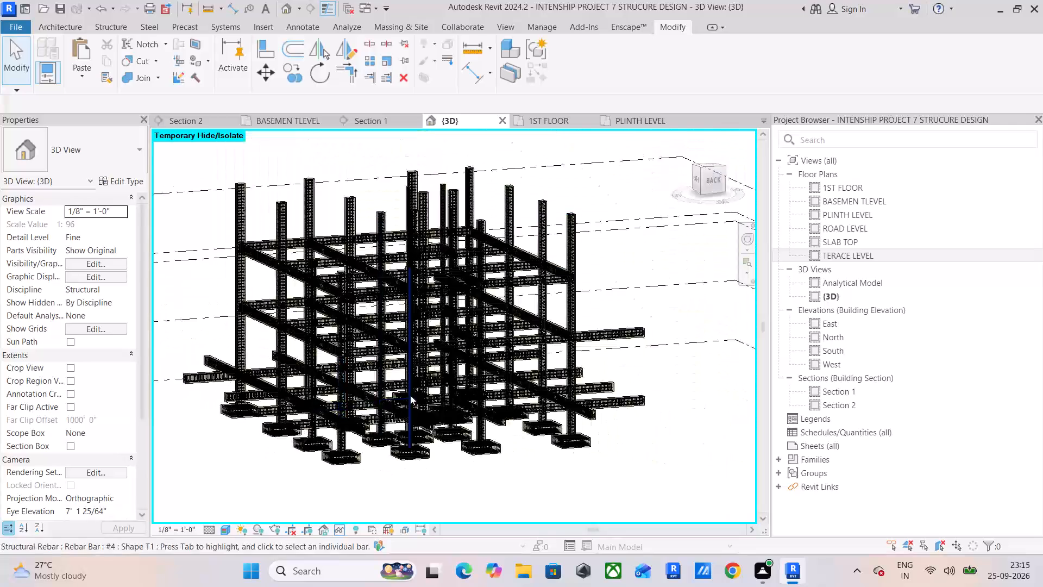
scroll(437, 278, "down", 3)
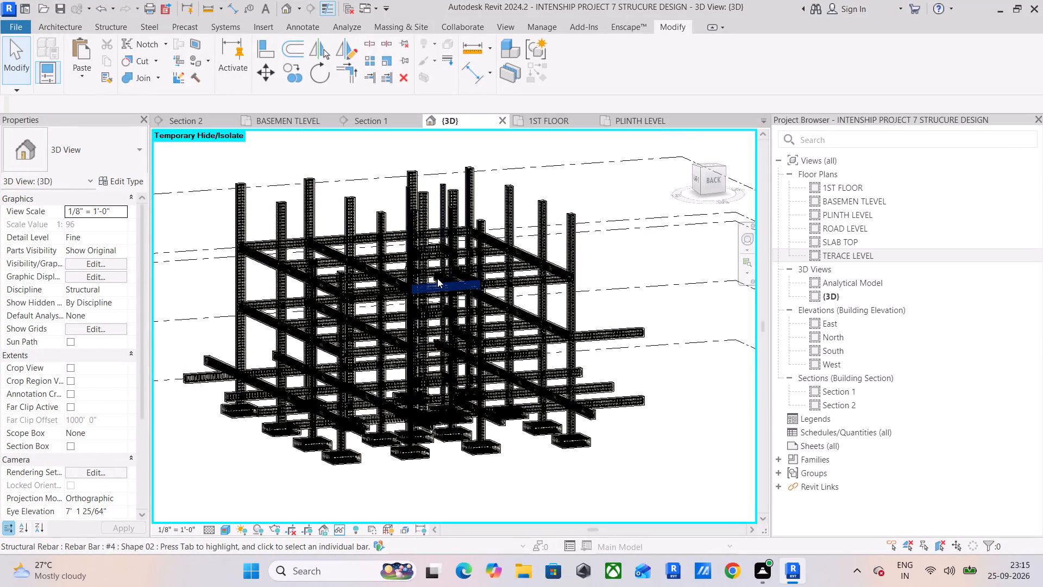
scroll(437, 278, "down", 5)
left_click_drag(259, 198, 464, 403)
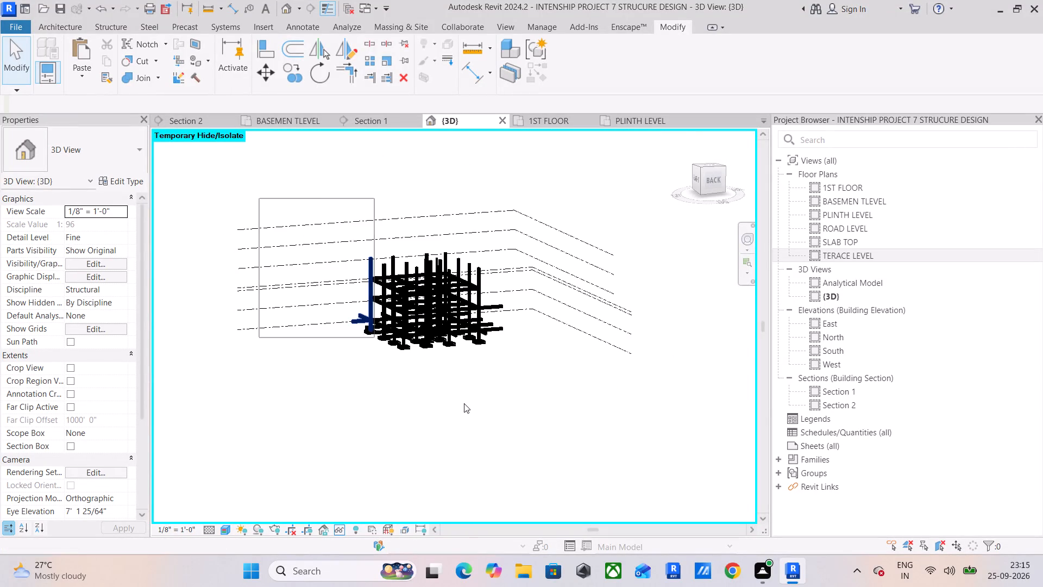
left_click_drag(464, 403, 590, 458)
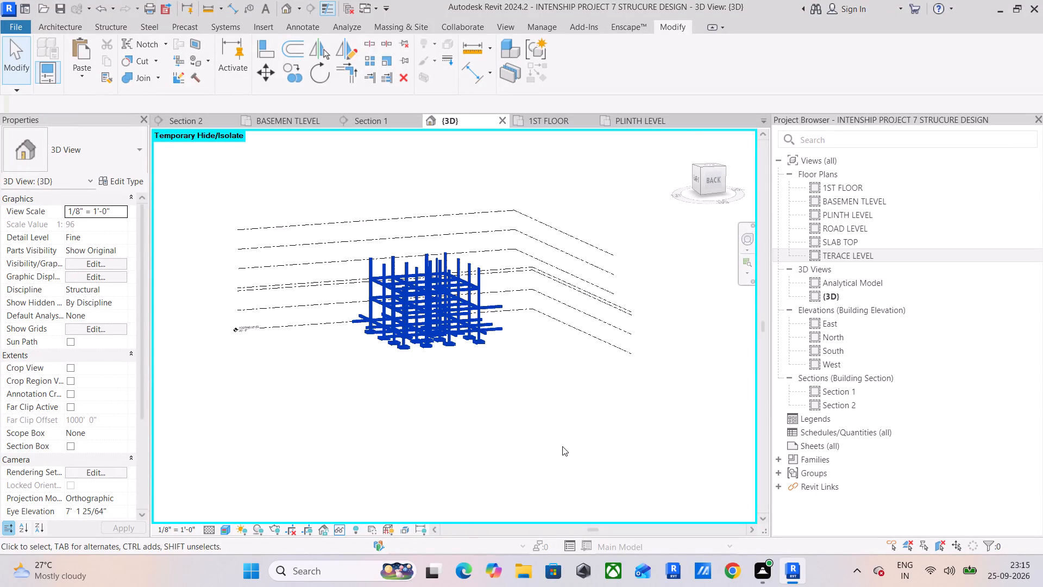
left_click(564, 55)
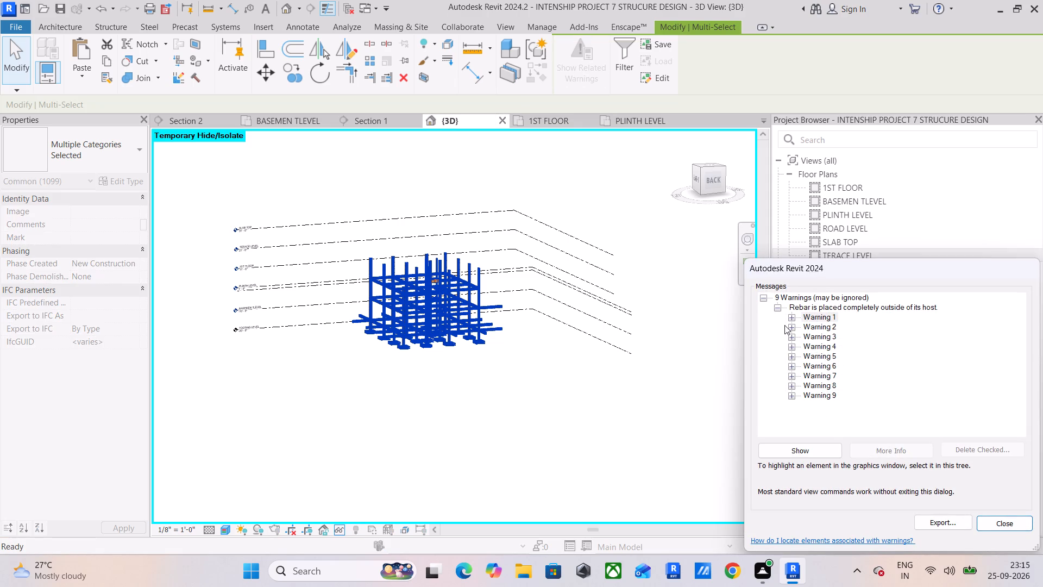
left_click(790, 319)
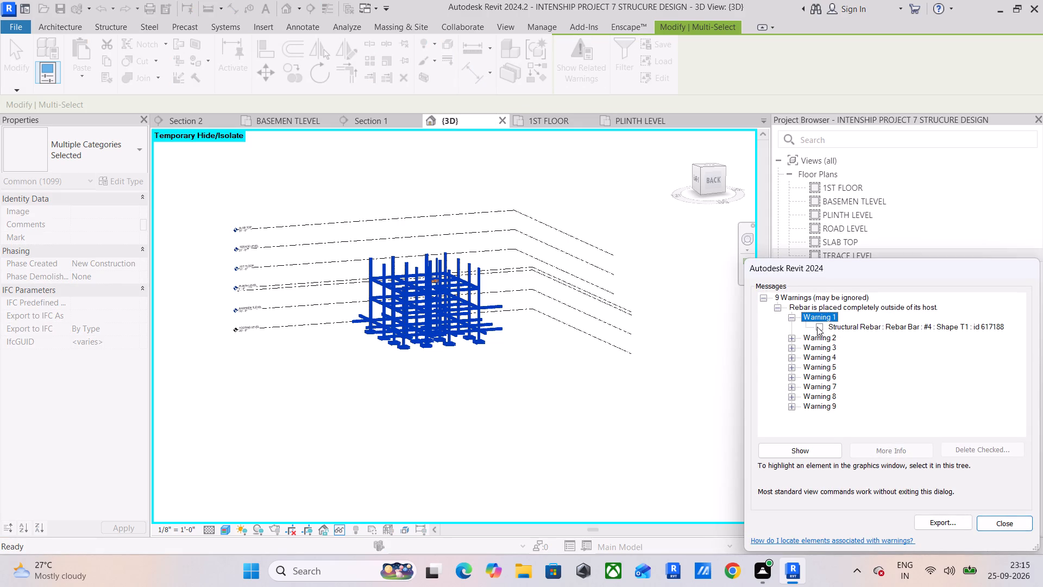
left_click(817, 327)
left_click(806, 449)
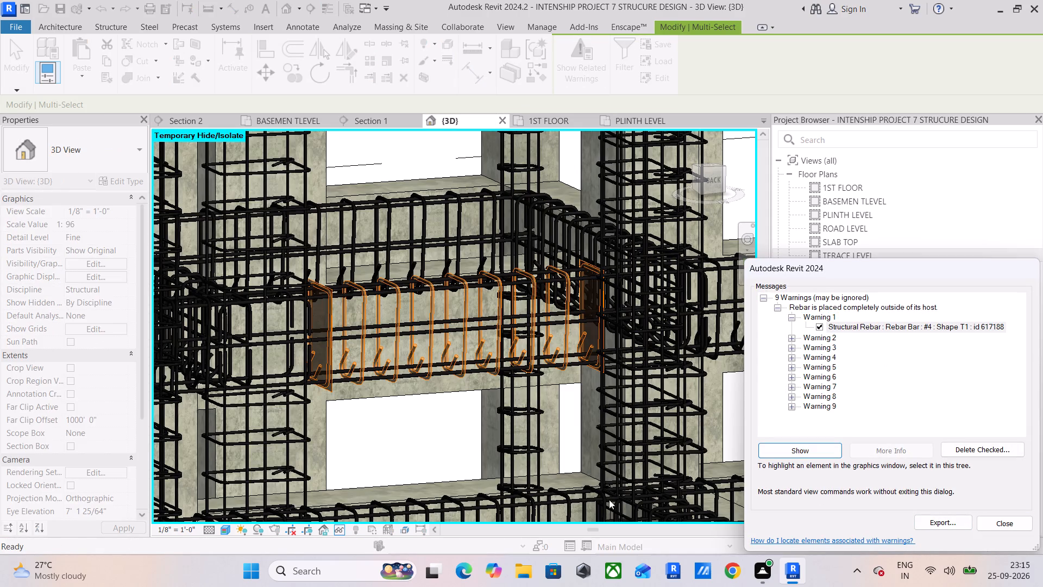
left_click(991, 523)
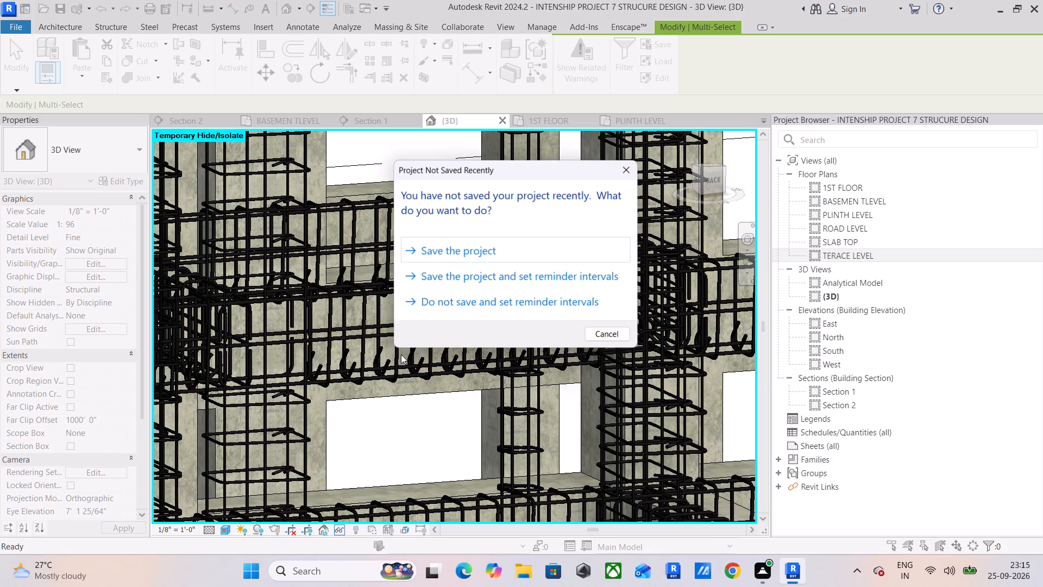
Save the project.
left_click(420, 254)
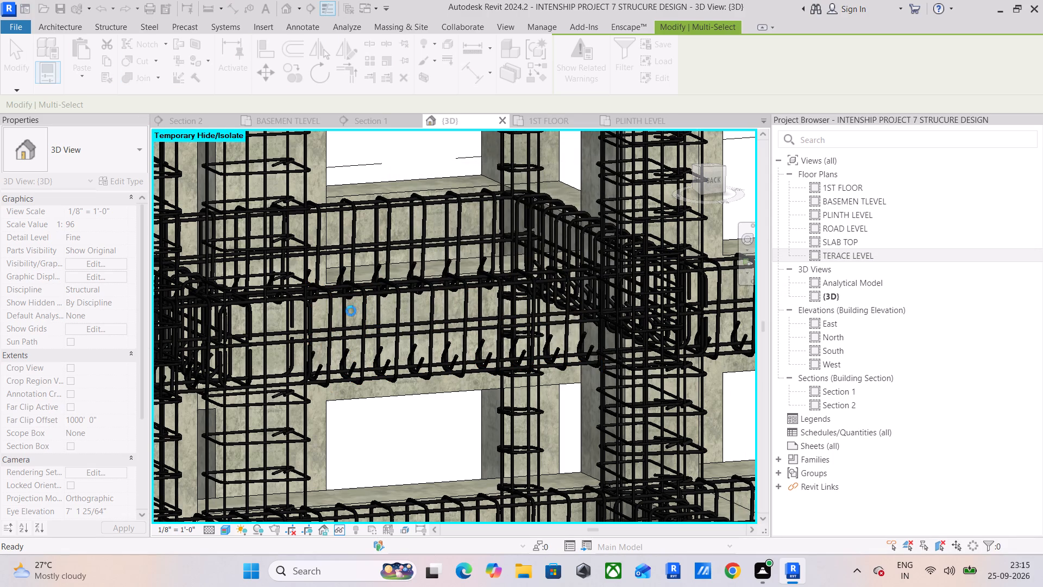
Select the #4 stirrup set from Warning 1 in 3D and examine its beam in Section 1 and Section 2.
left_click(330, 313)
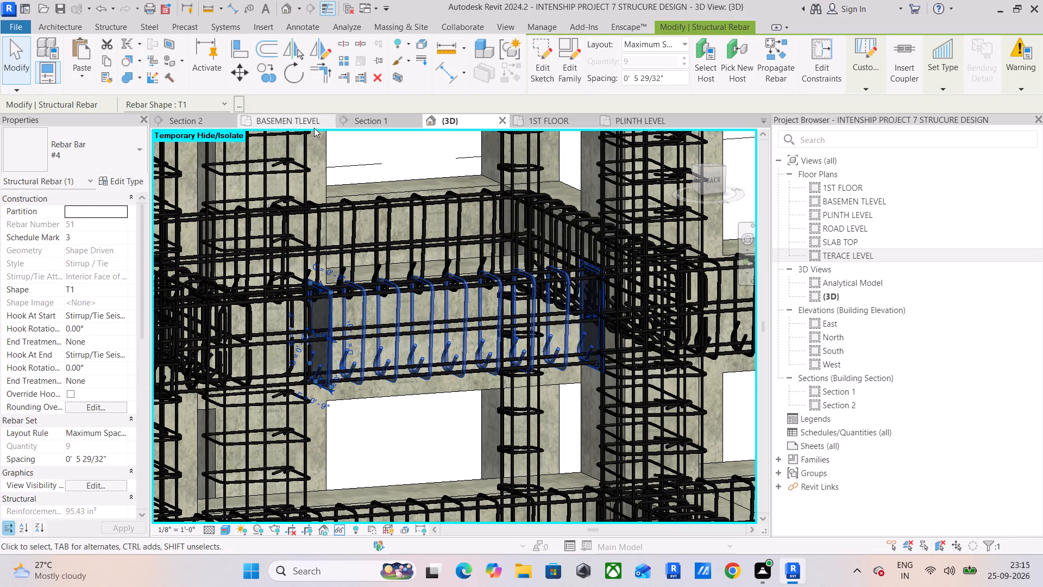
scroll(404, 278, "down", 6)
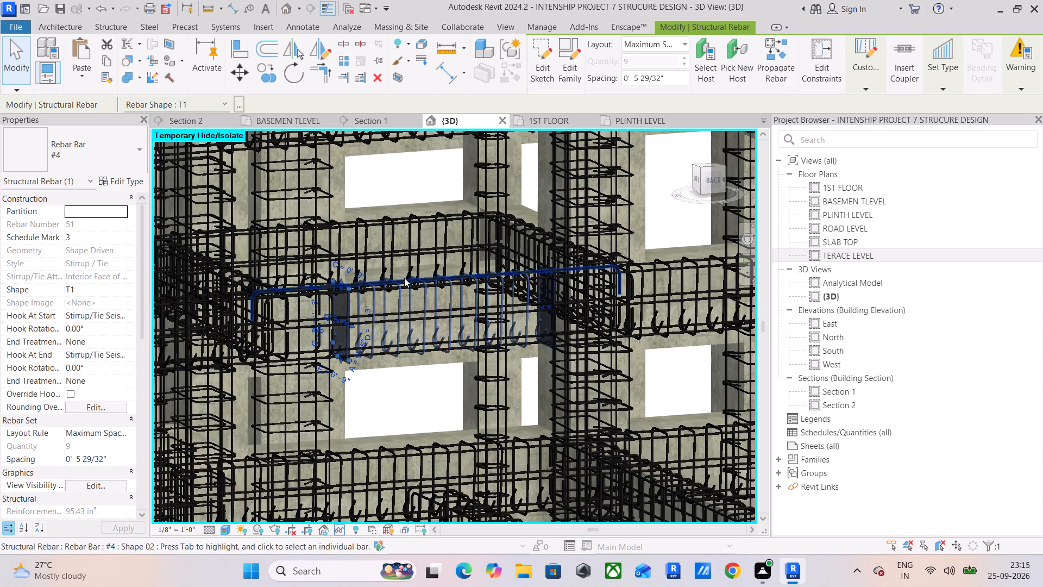
scroll(404, 278, "up", 3)
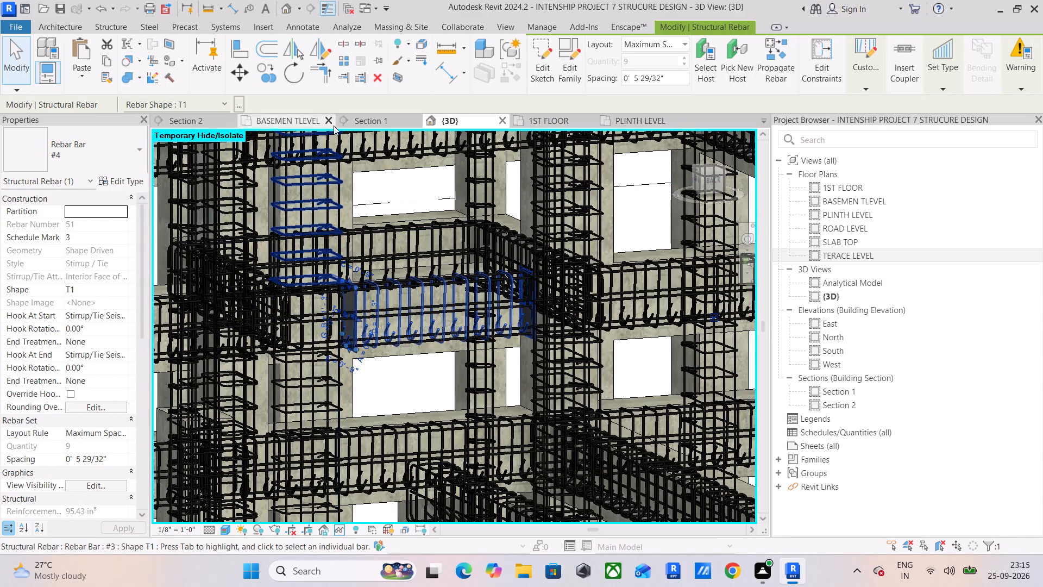
left_click(376, 126)
scroll(302, 283, "up", 7)
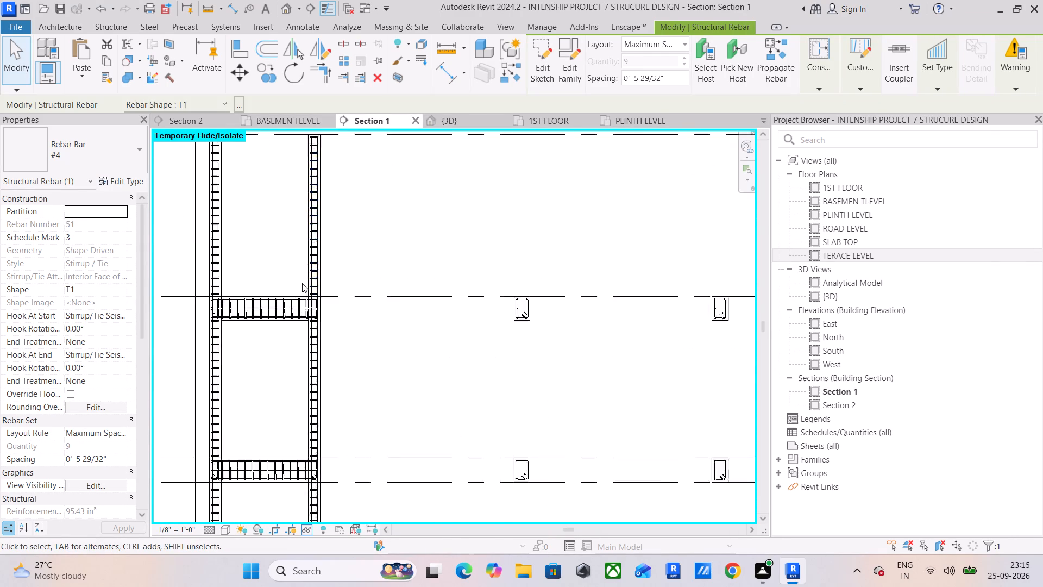
scroll(302, 283, "up", 2)
scroll(302, 283, "down", 5)
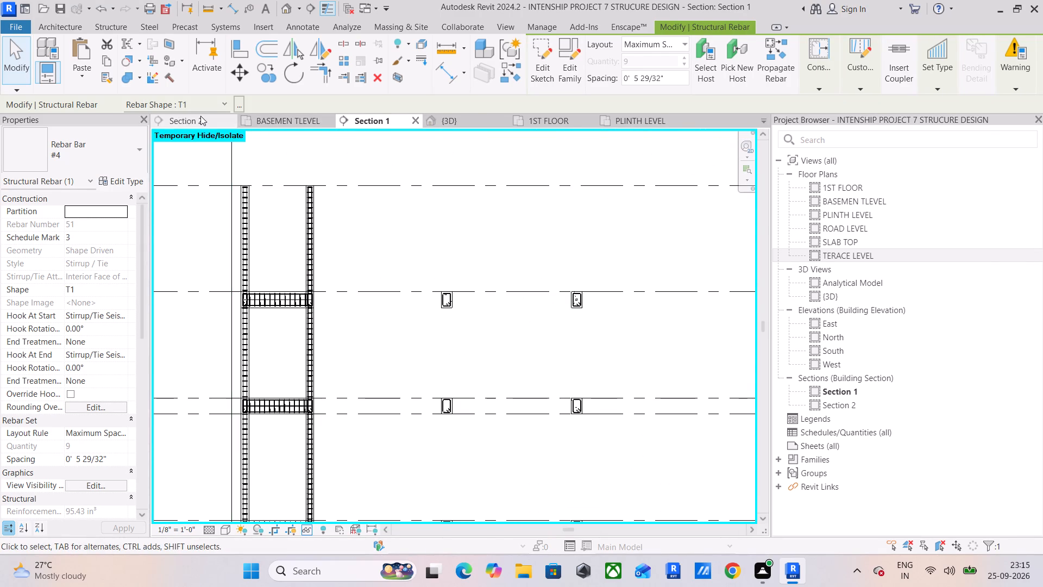
left_click(200, 116)
scroll(365, 388, "up", 9)
scroll(356, 321, "up", 5)
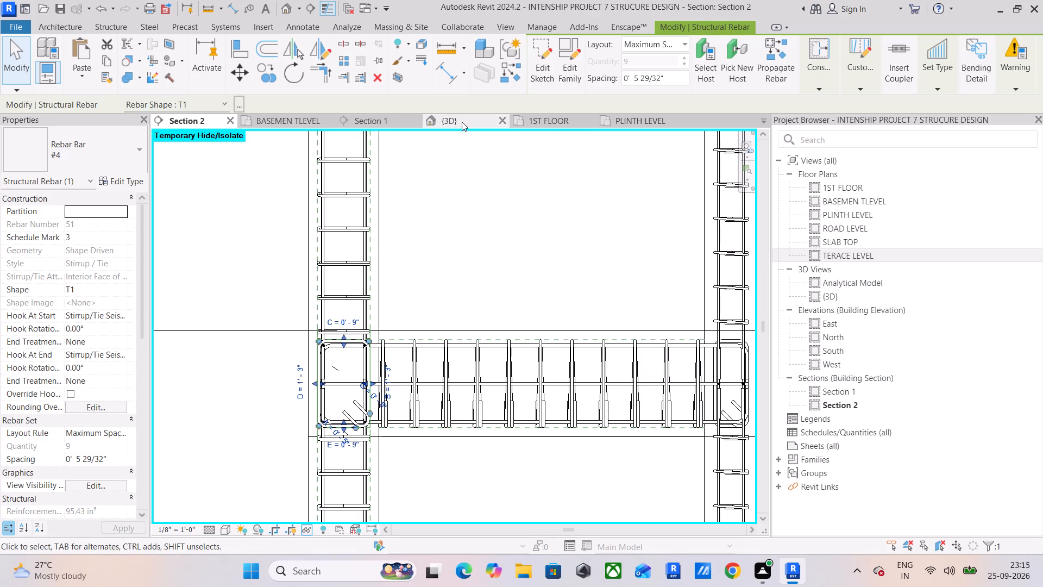
In the BASEMEN TLEVEL plan, move the Section 1 line closer to grid C and shorten its far clip offset to about 3' 1".
left_click(291, 118)
scroll(391, 328, "down", 8)
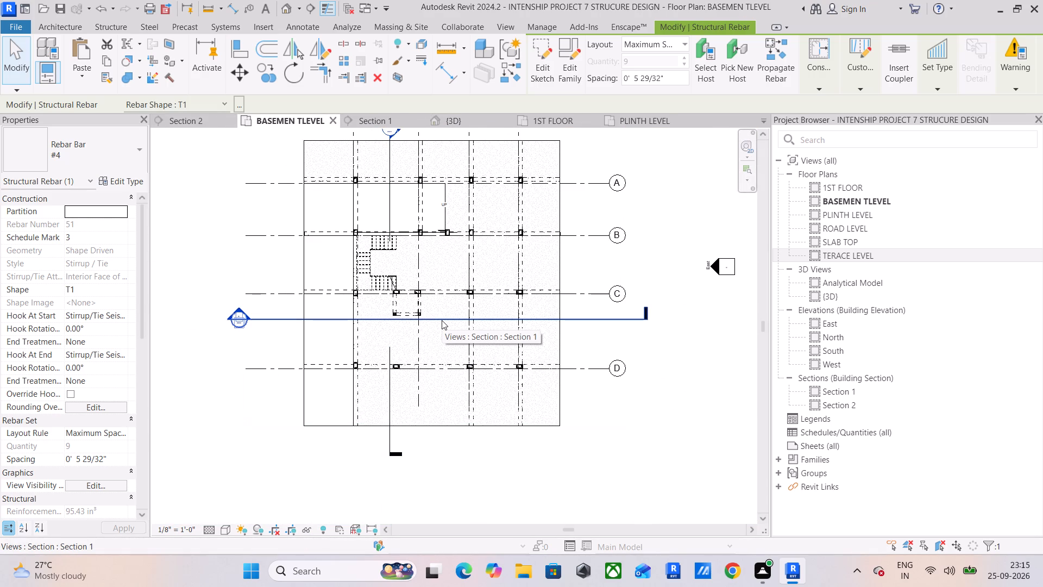
scroll(442, 320, "up", 4)
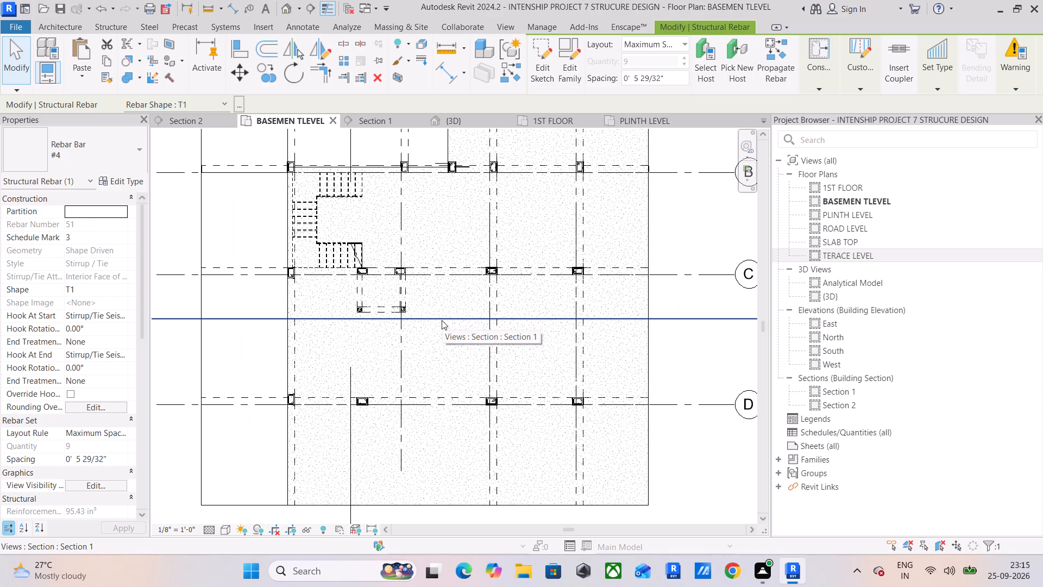
left_click(450, 320)
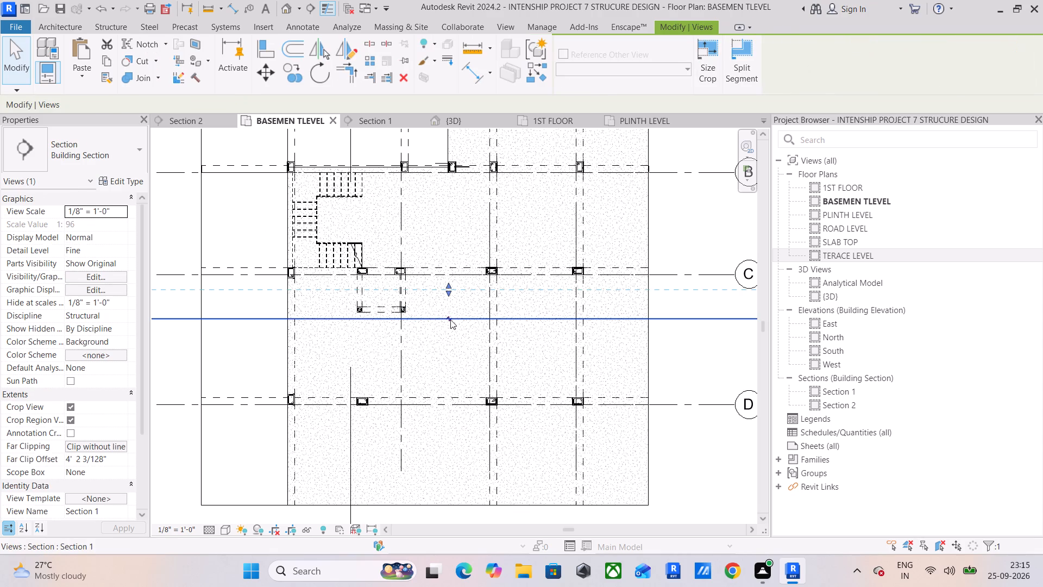
left_click_drag(453, 317, 453, 303)
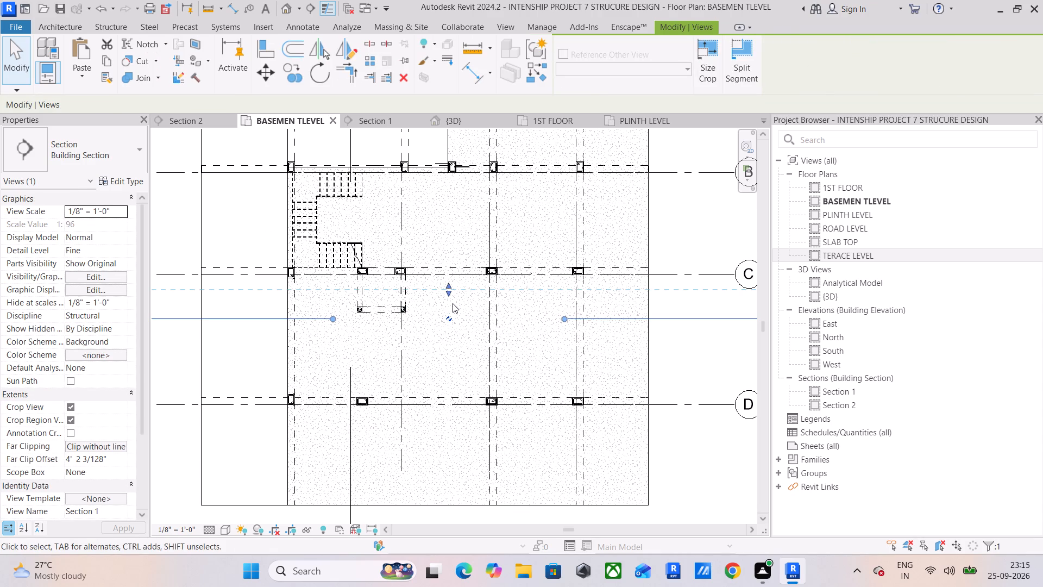
left_click_drag(453, 303, 453, 302)
left_click_drag(592, 321, 589, 308)
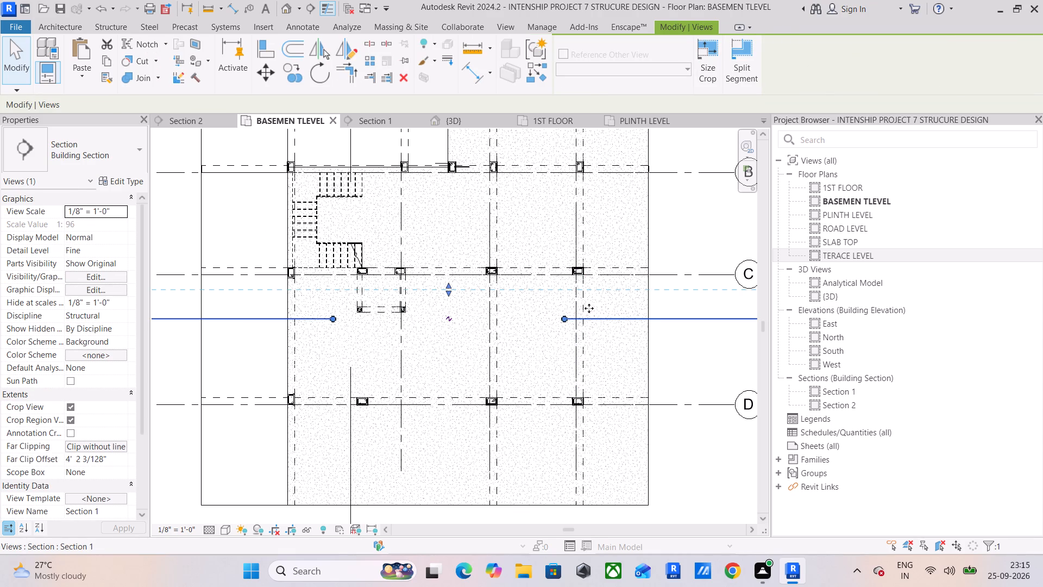
left_click_drag(589, 308, 586, 302)
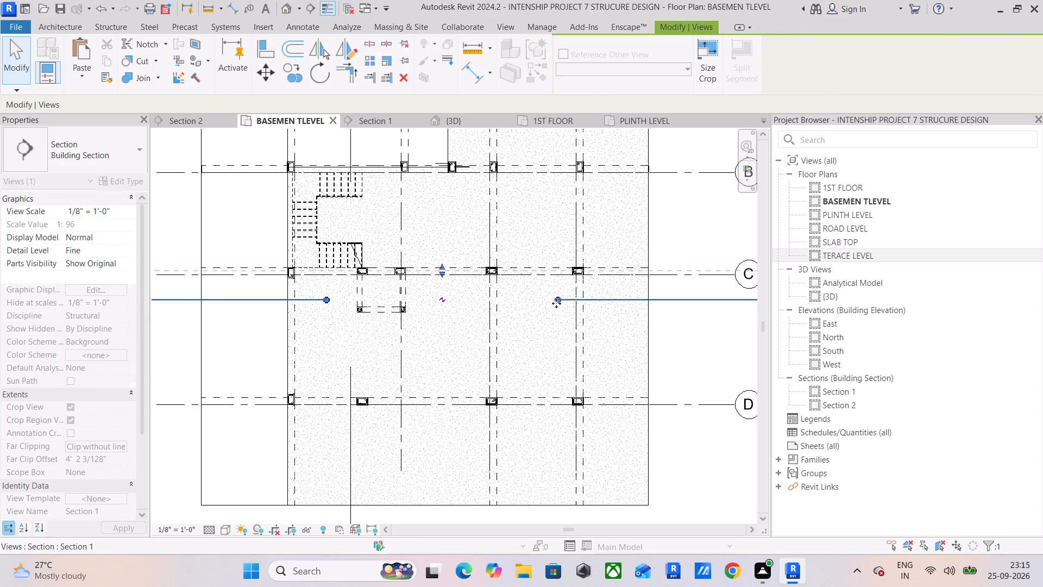
left_click_drag(444, 275, 445, 283)
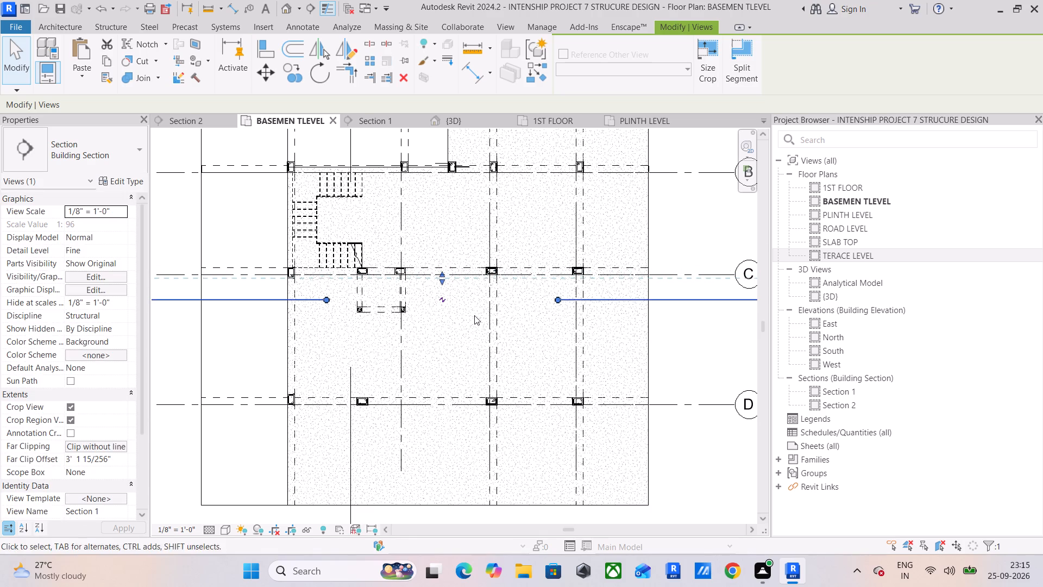
Reselect the #4 stirrup set from Warning 1 in 3D and look for it in Section 1 across all levels.
left_click(387, 116)
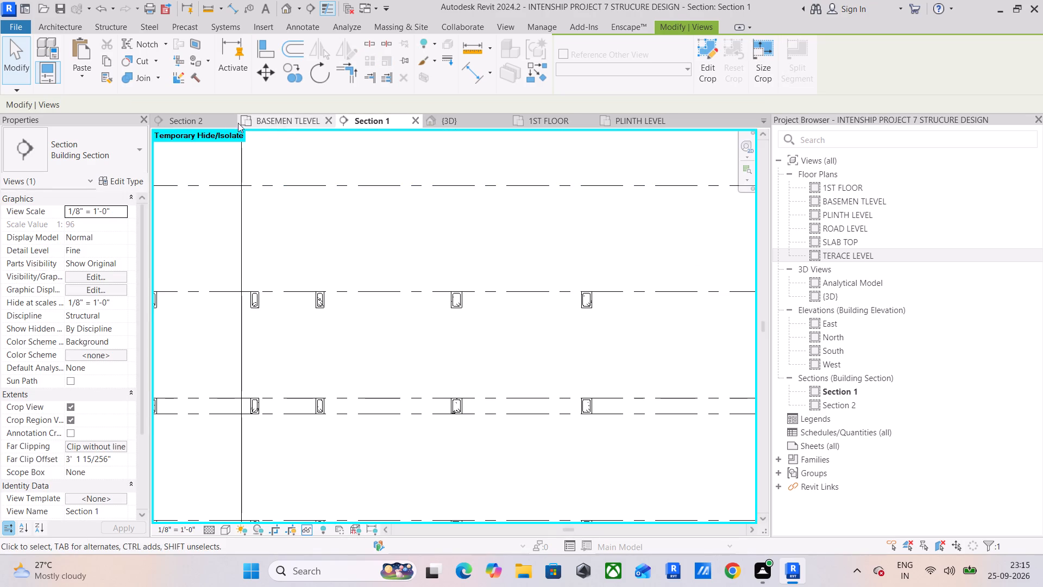
left_click(454, 122)
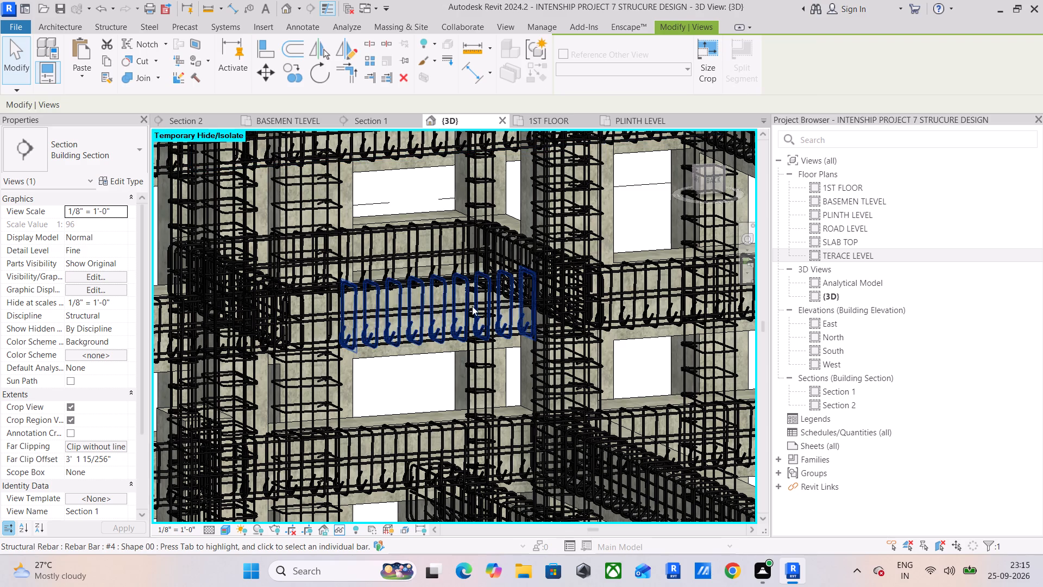
left_click(443, 303)
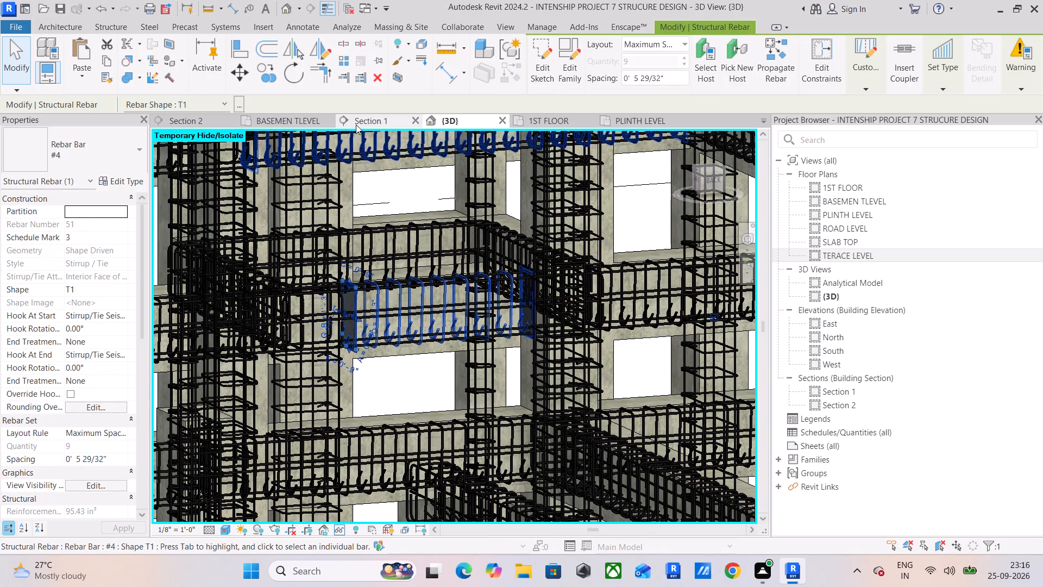
left_click(366, 121)
scroll(459, 283, "down", 7)
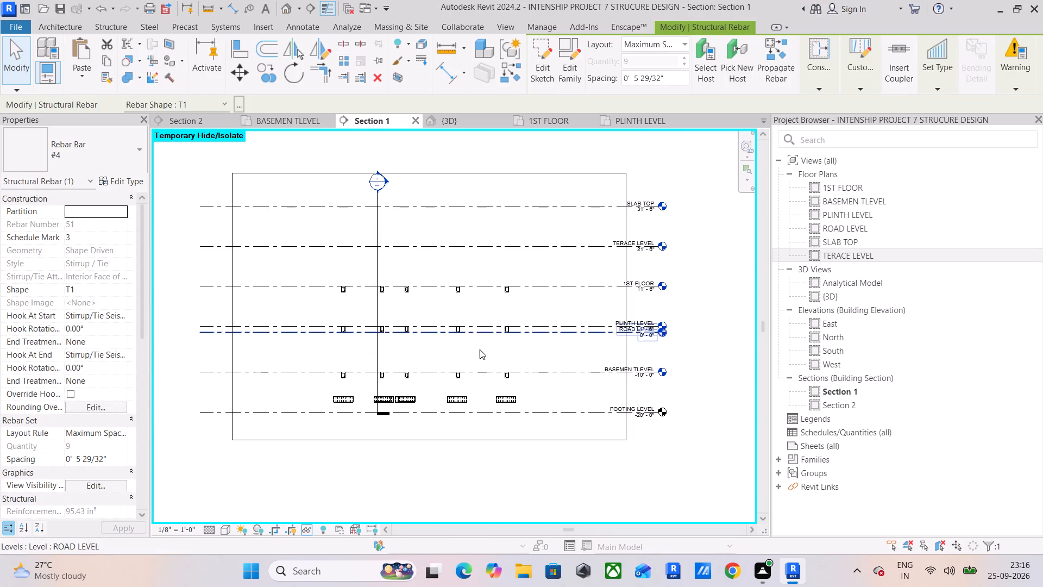
scroll(383, 419, "up", 6)
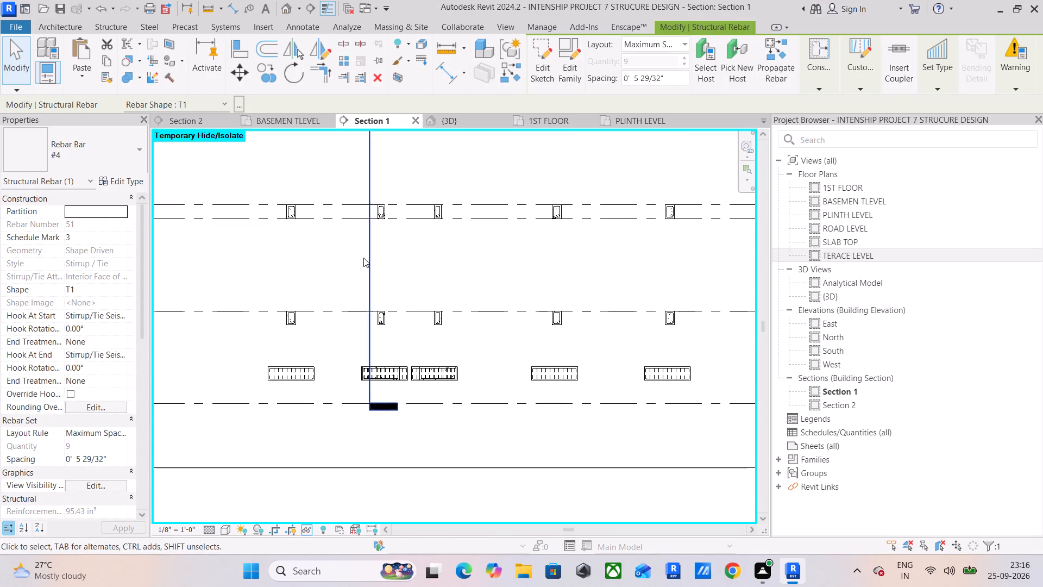
scroll(360, 251, "up", 5)
scroll(453, 266, "up", 4)
scroll(453, 266, "down", 11)
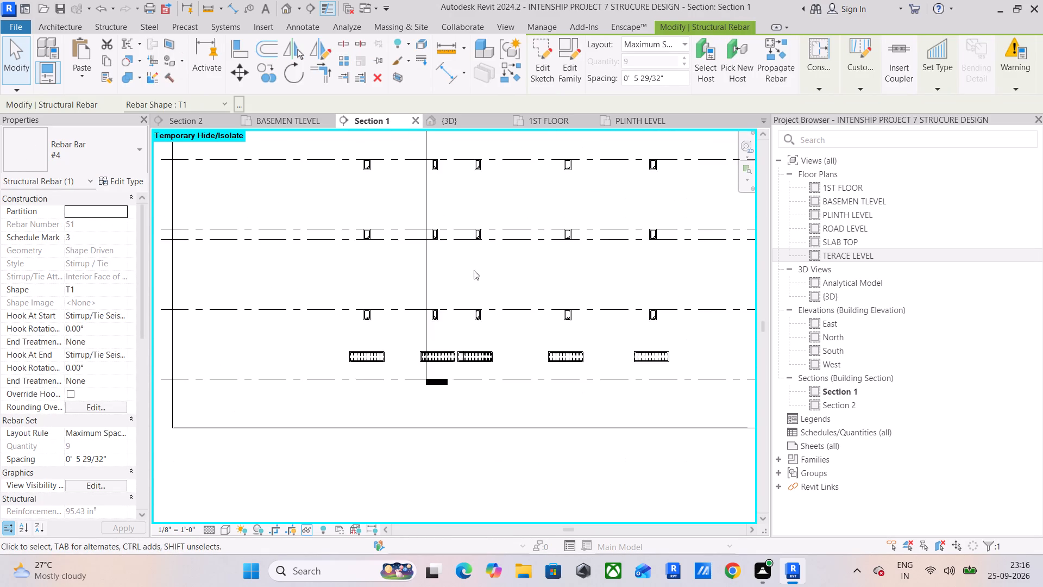
scroll(476, 268, "down", 3)
scroll(528, 298, "down", 5)
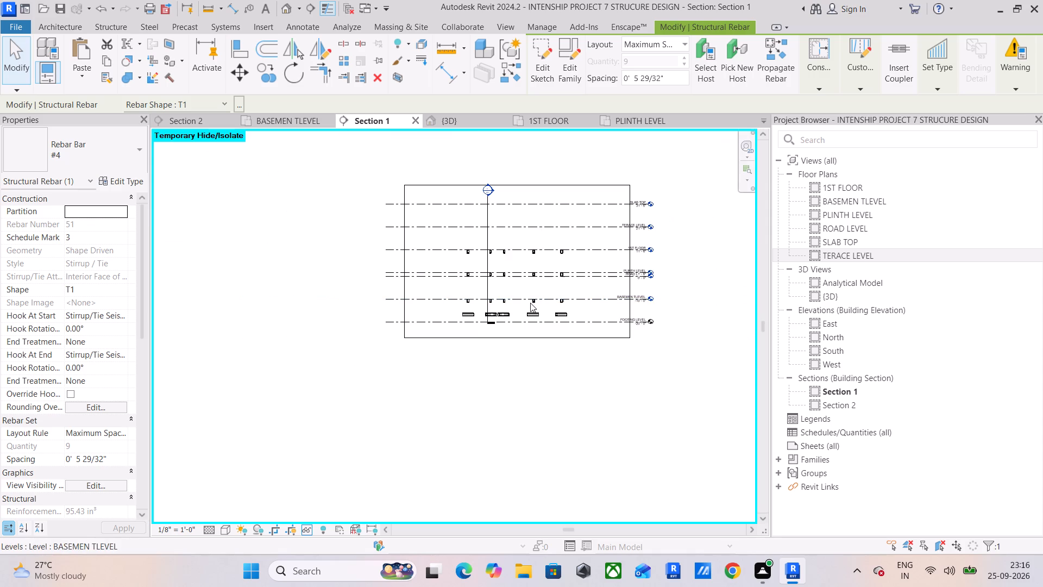
scroll(509, 262, "up", 5)
scroll(436, 232, "down", 4)
In the 1ST FLOOR plan, extend Section 1's far clip offset past the grid C beams to about 7' 1".
left_click(300, 123)
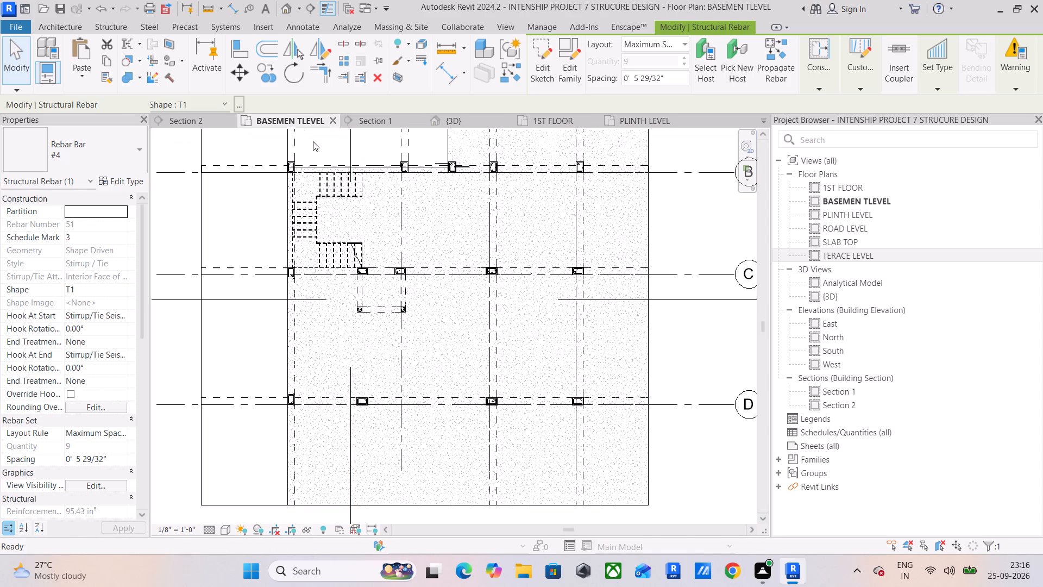
scroll(429, 299, "down", 5)
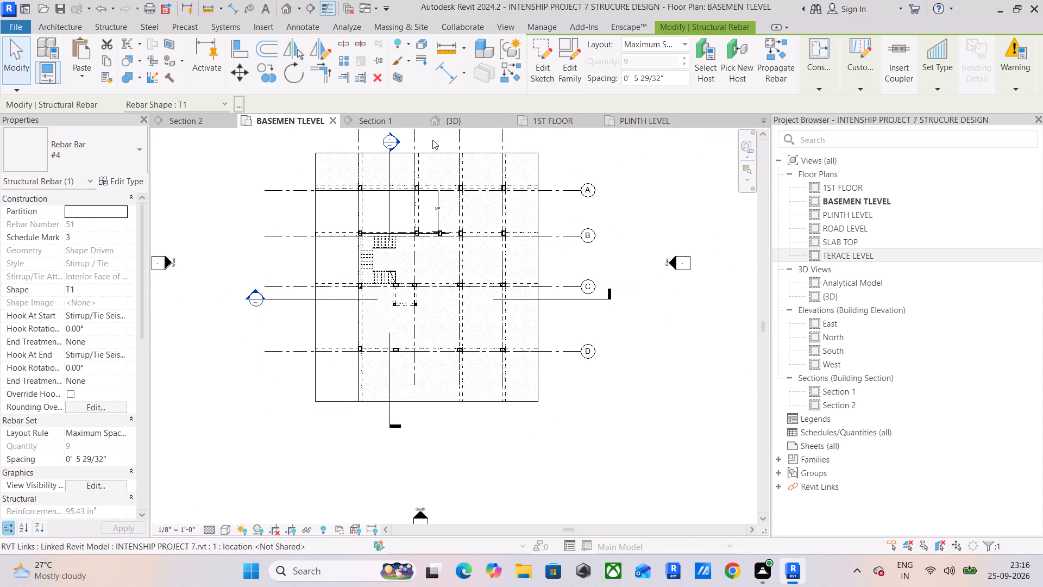
left_click(524, 121)
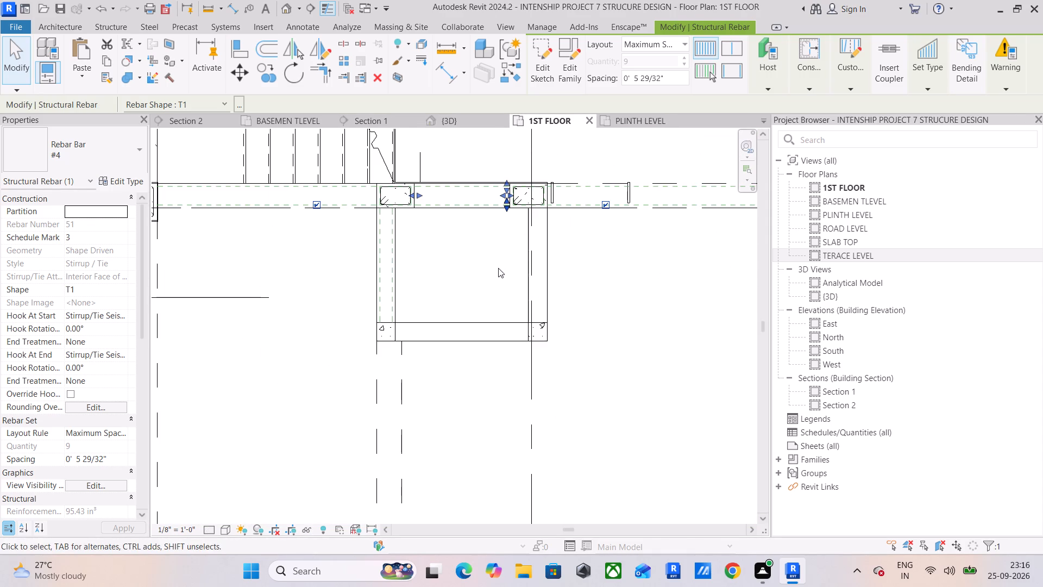
scroll(498, 268, "down", 5)
scroll(524, 264, "up", 5)
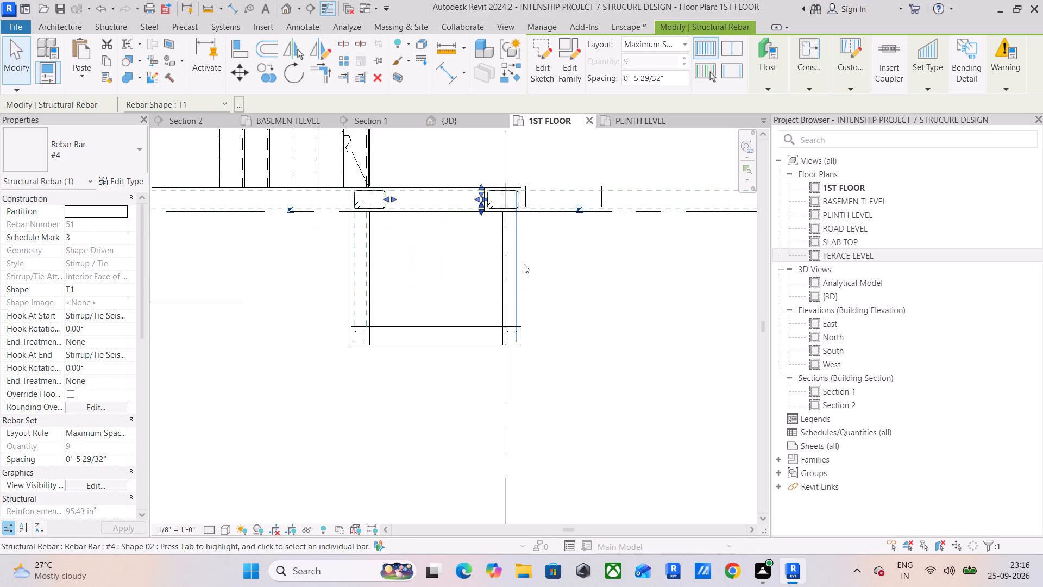
scroll(598, 369, "down", 5)
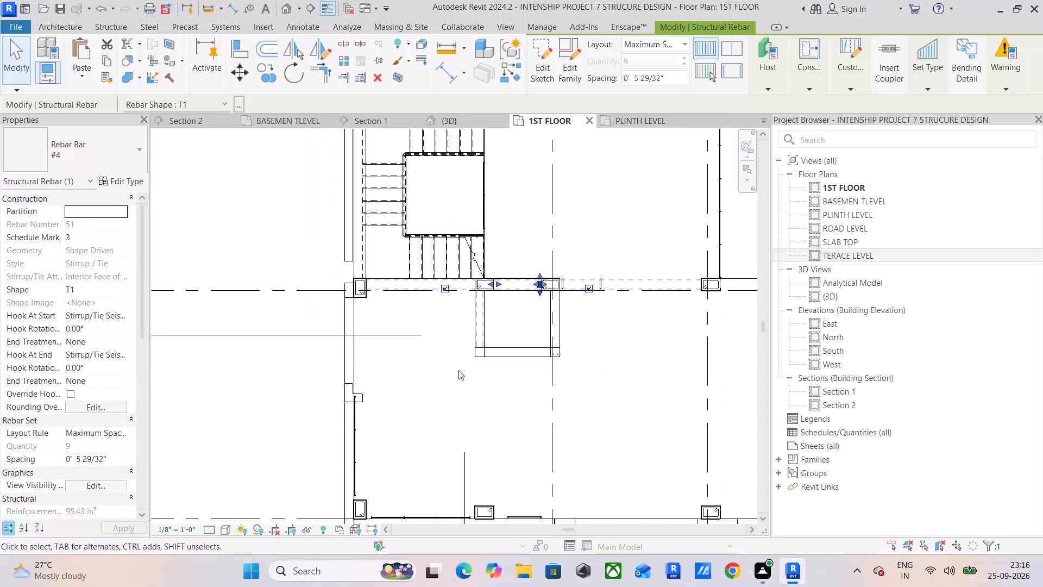
left_click(393, 335)
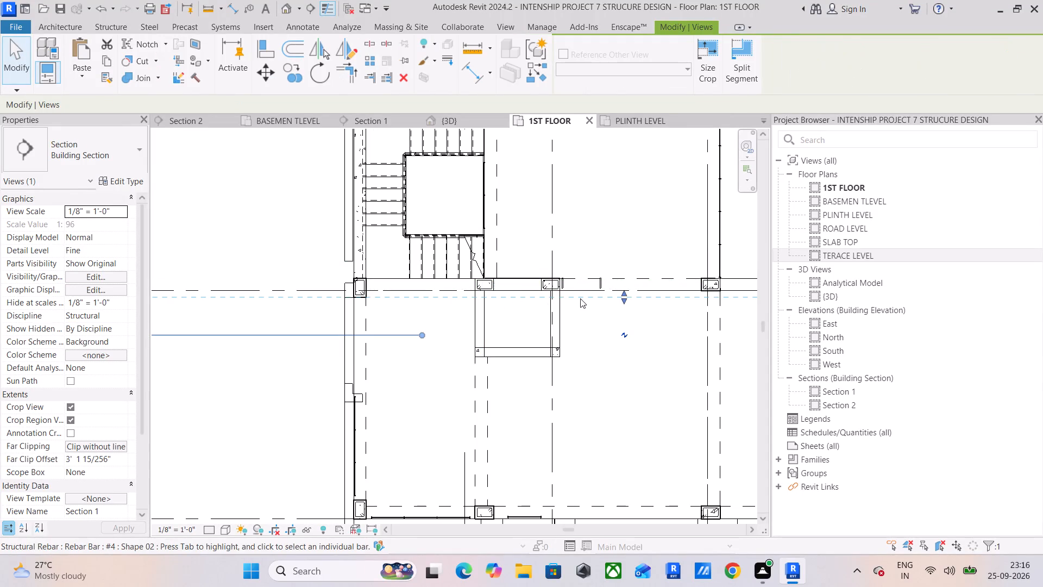
left_click_drag(622, 292, 618, 245)
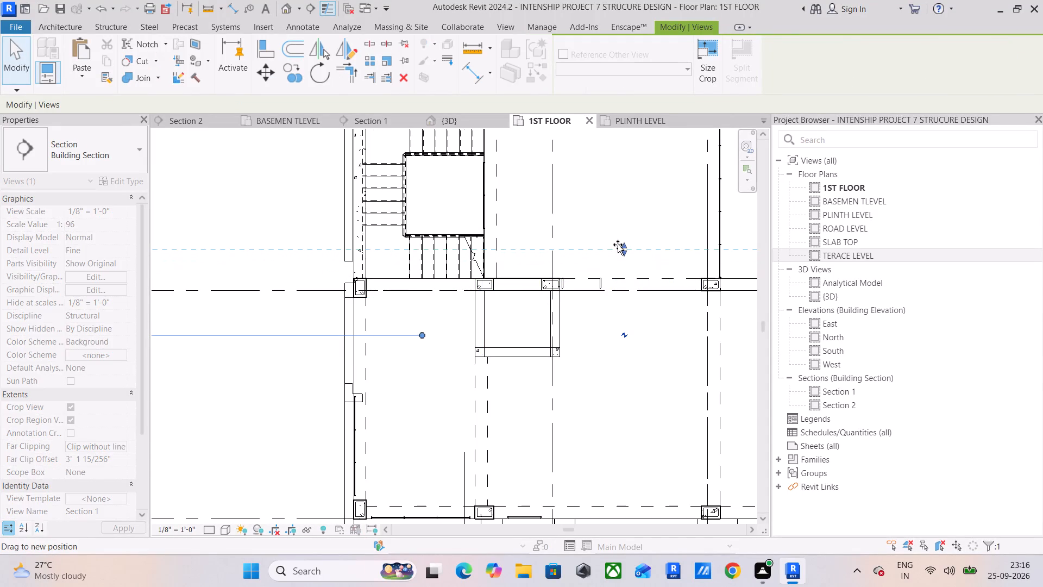
left_click_drag(618, 245, 618, 243)
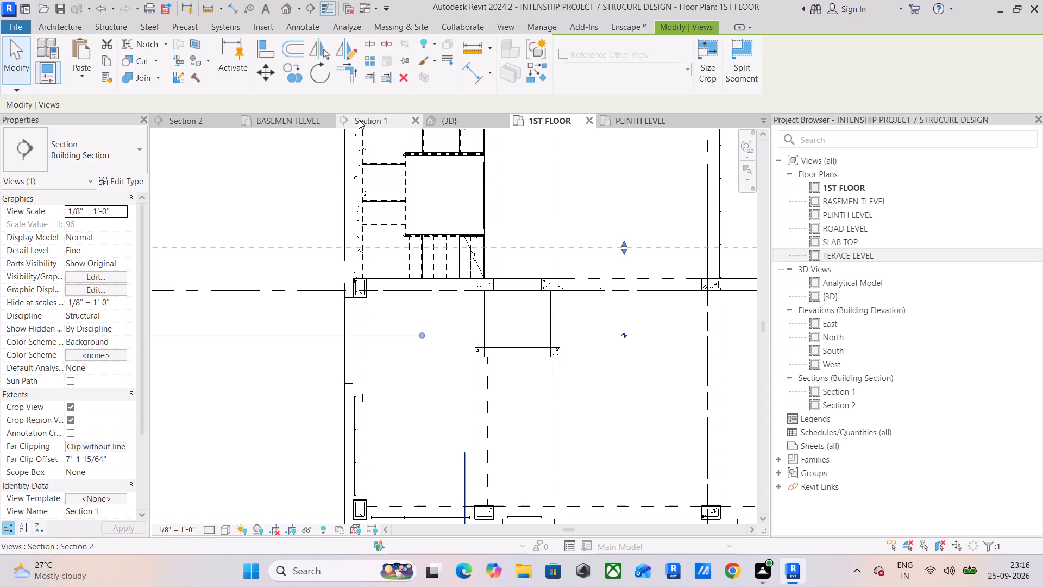
Select the #4 stirrup set from Warning 1 in 3D and examine it in its short beam in Section 1.
left_click(448, 116)
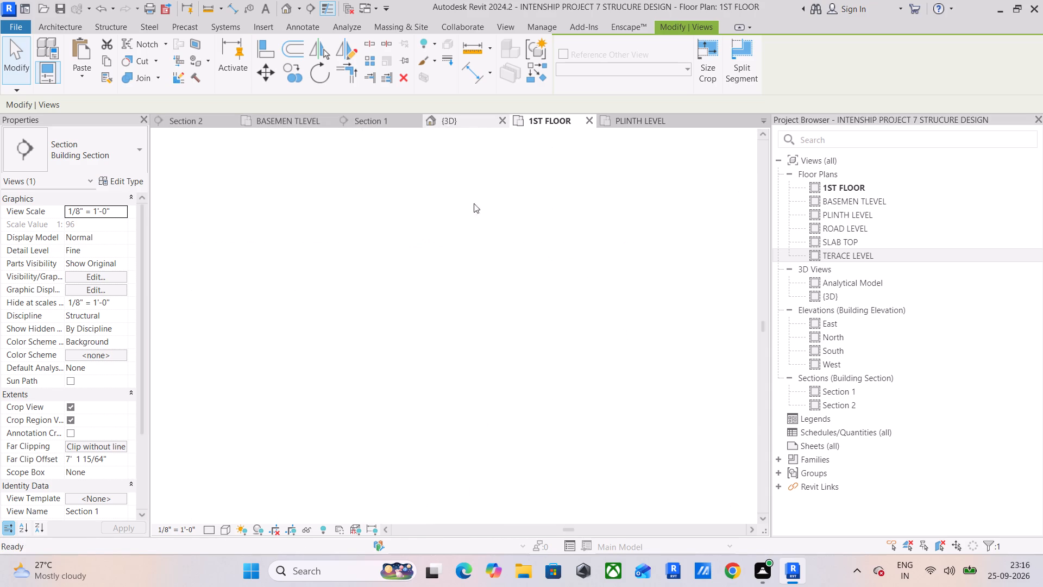
left_click(453, 295)
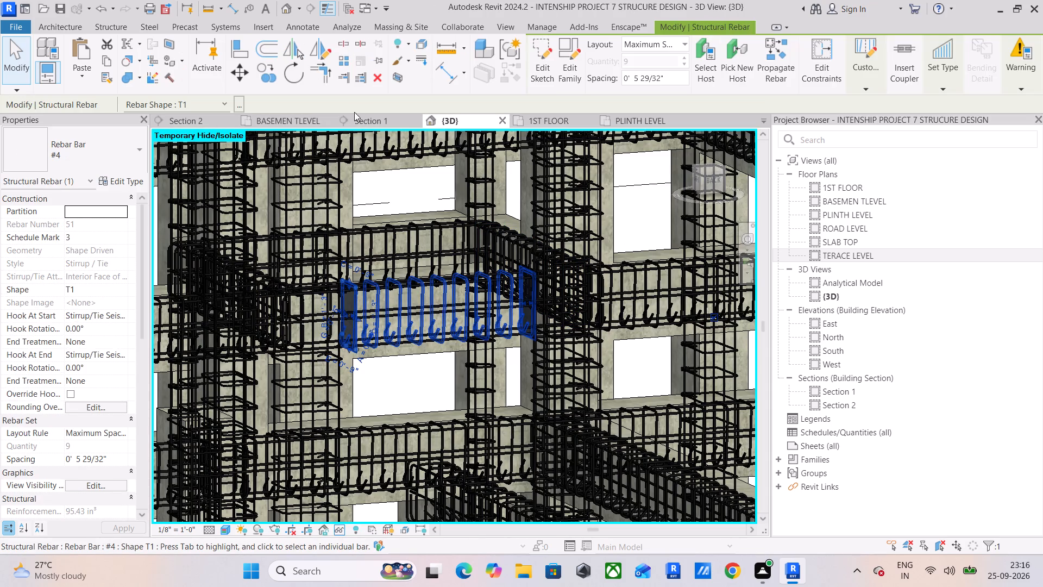
left_click(370, 119)
scroll(476, 293, "up", 5)
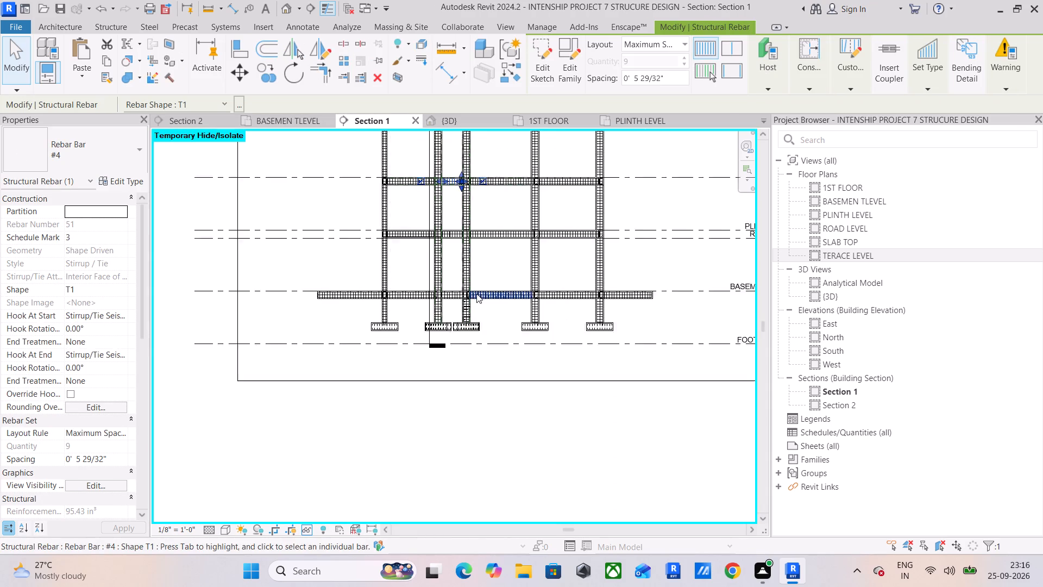
scroll(476, 293, "up", 1)
scroll(439, 159, "up", 5)
middle_click_drag(469, 203, 469, 301)
scroll(470, 271, "up", 8)
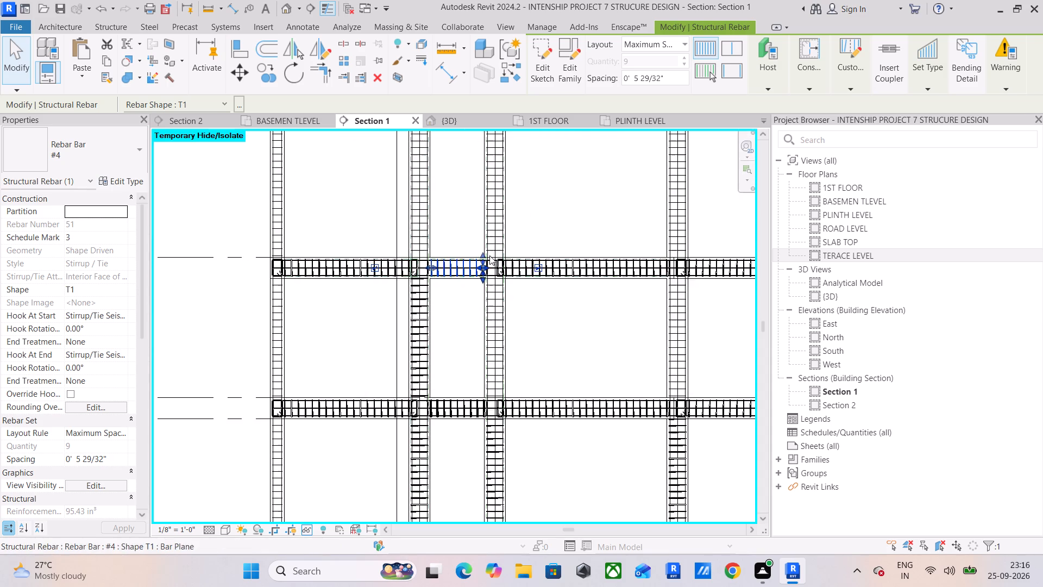
scroll(489, 255, "up", 3)
scroll(493, 307, "up", 9)
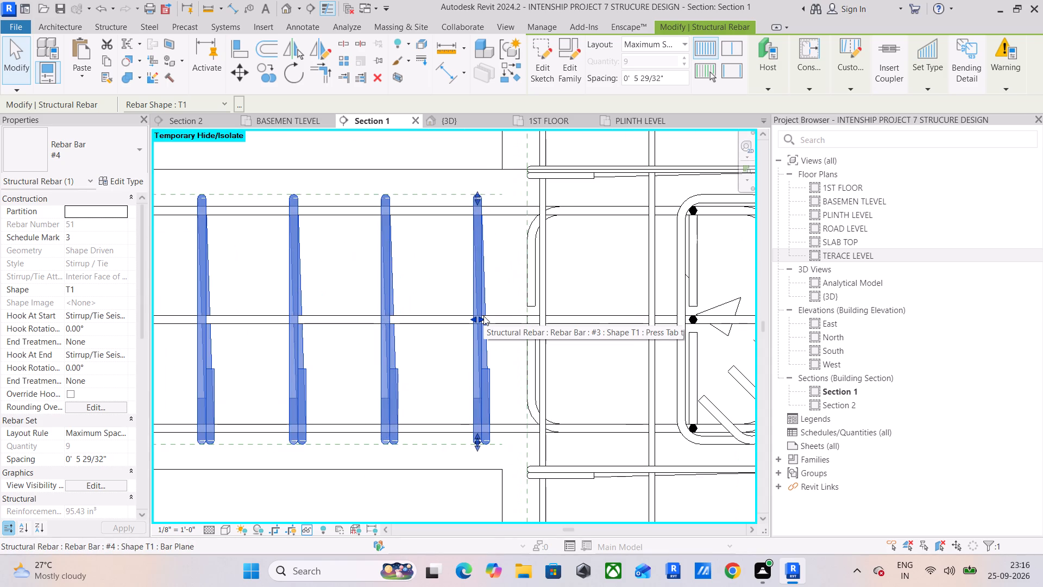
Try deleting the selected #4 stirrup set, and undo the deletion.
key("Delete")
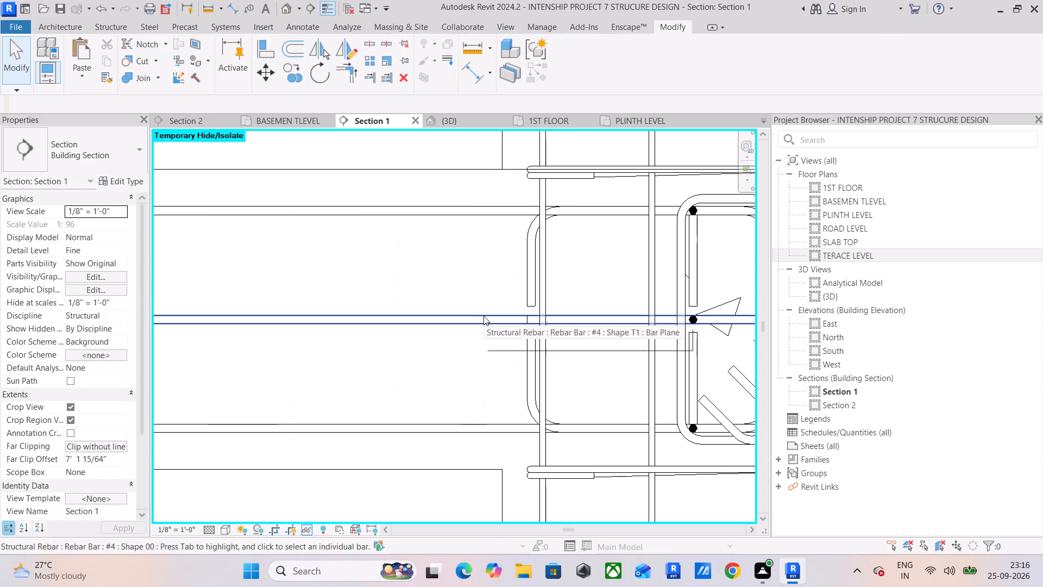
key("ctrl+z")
In Section 1, stretch both ends of the #4 stirrup set out to the faces of the adjoining columns.
left_click(479, 289)
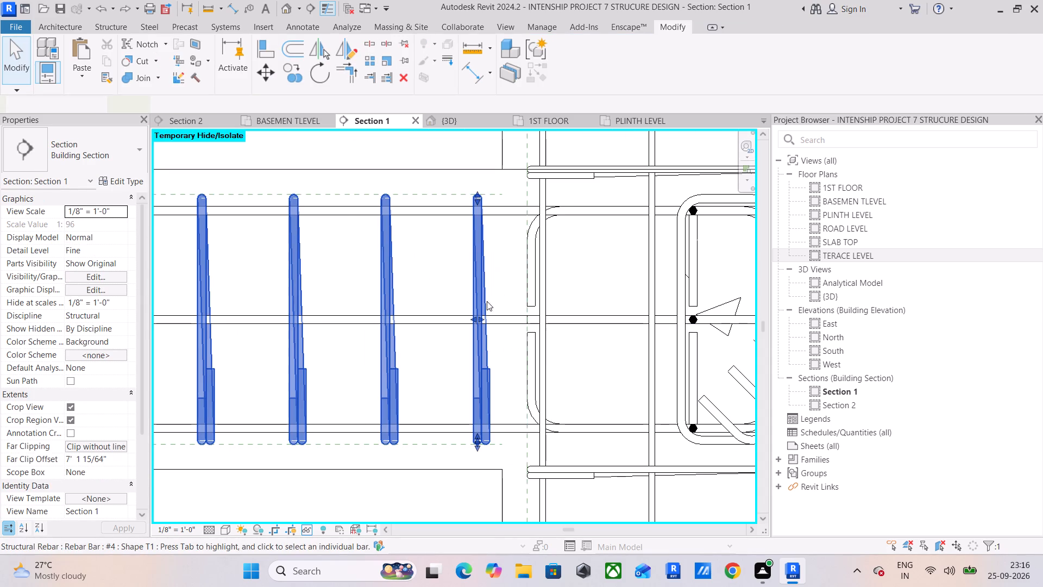
left_click_drag(483, 317, 490, 318)
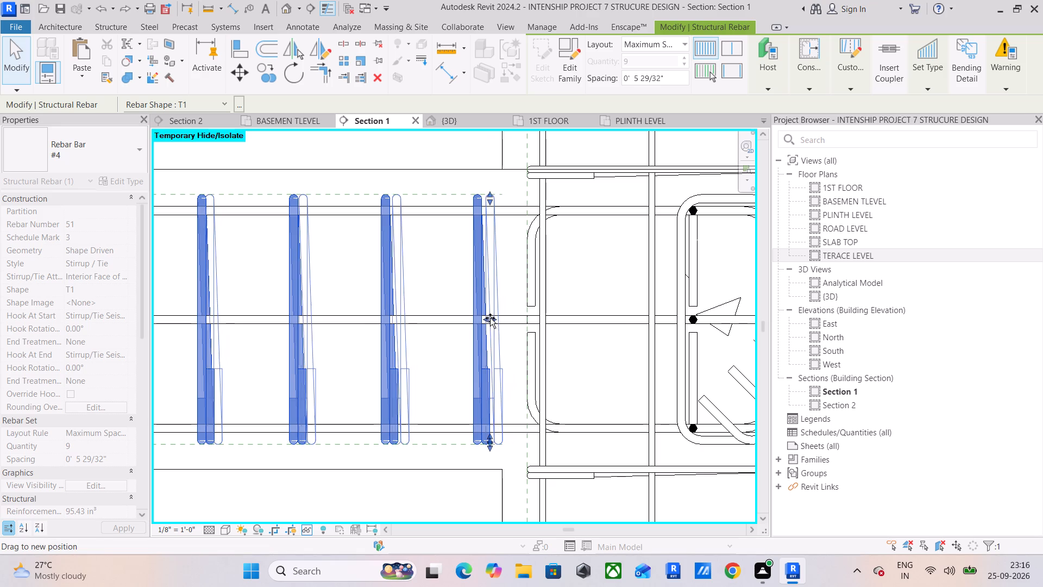
left_click_drag(490, 318, 499, 318)
scroll(477, 314, "down", 4)
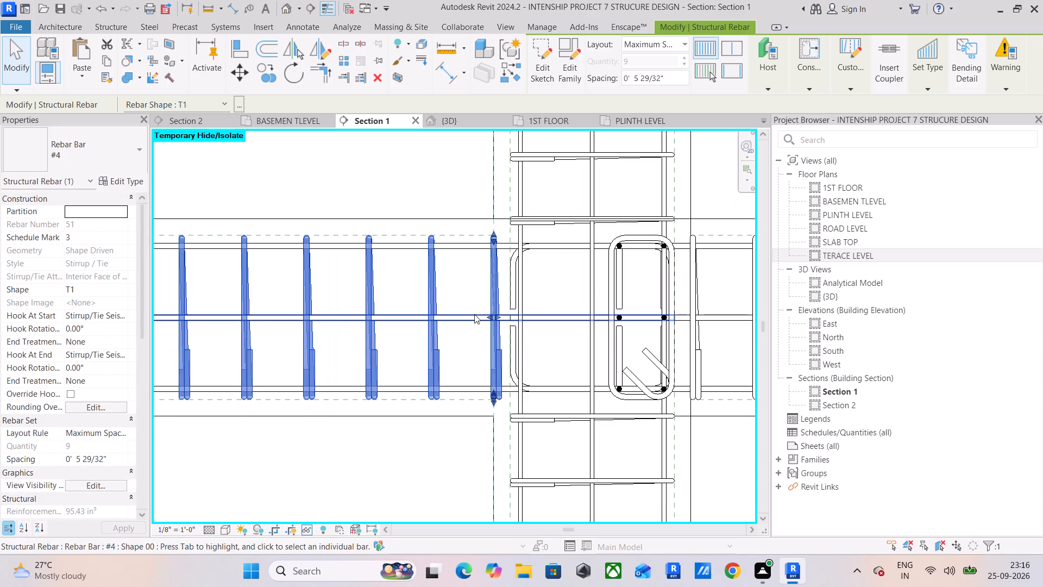
middle_click_drag(276, 316, 508, 302)
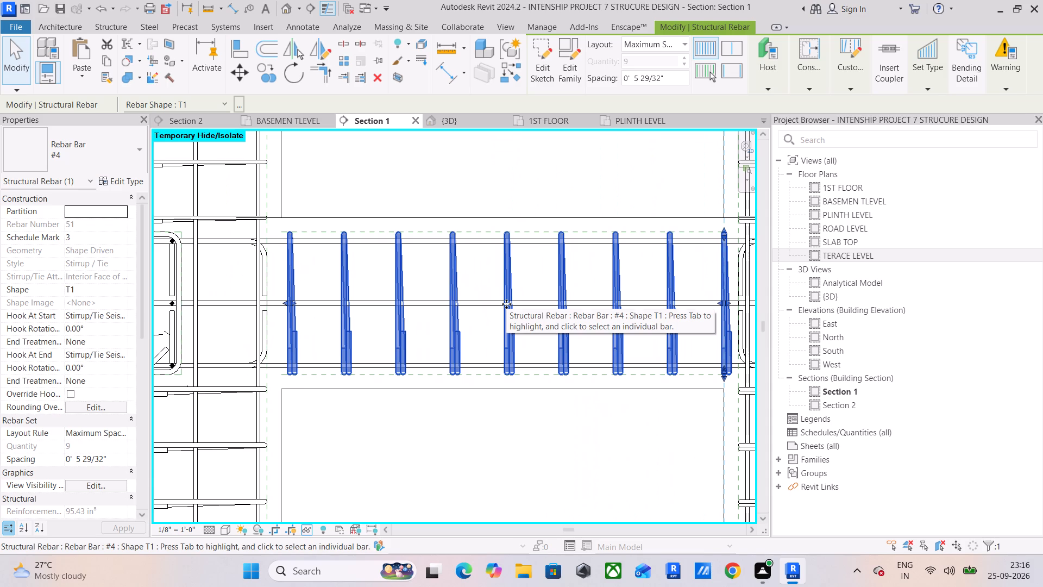
left_click(282, 303)
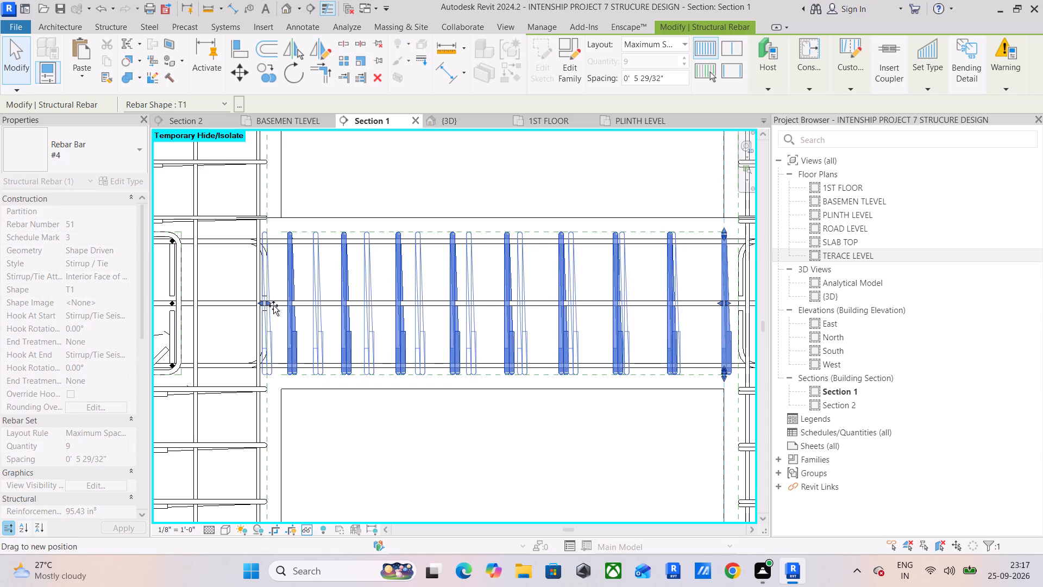
left_click(364, 169)
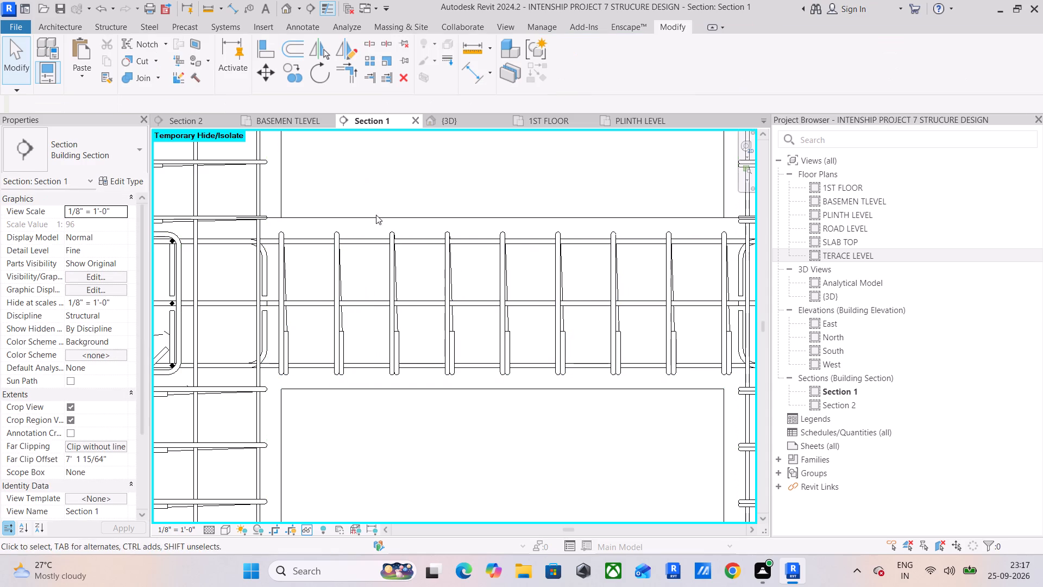
Check the whole structure's related warnings in 3D, locate the #4 Shape T1 stirrup set from Warning 2, and delete it.
left_click(458, 120)
scroll(489, 207, "down", 3)
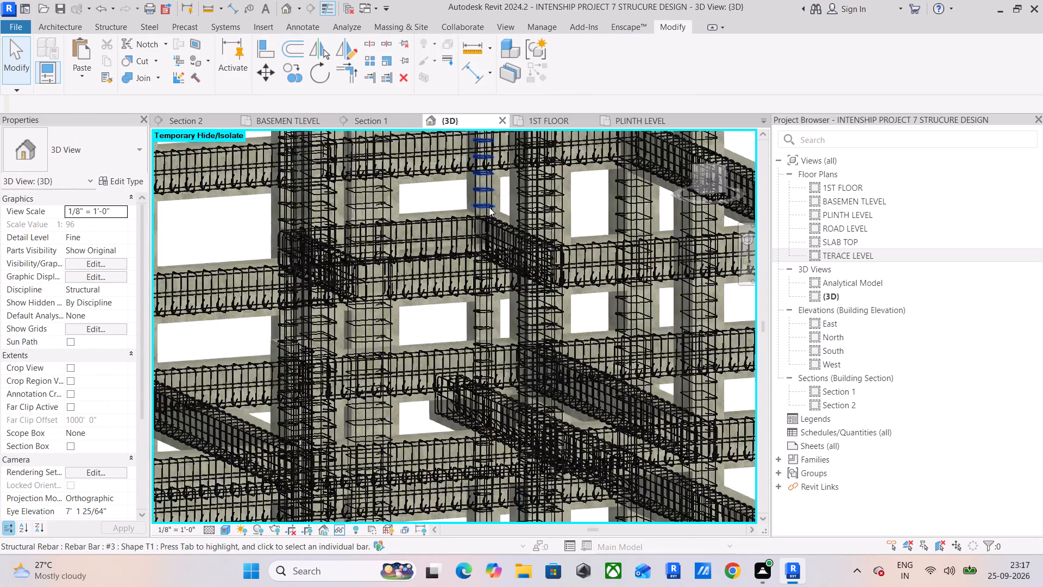
scroll(489, 207, "down", 15)
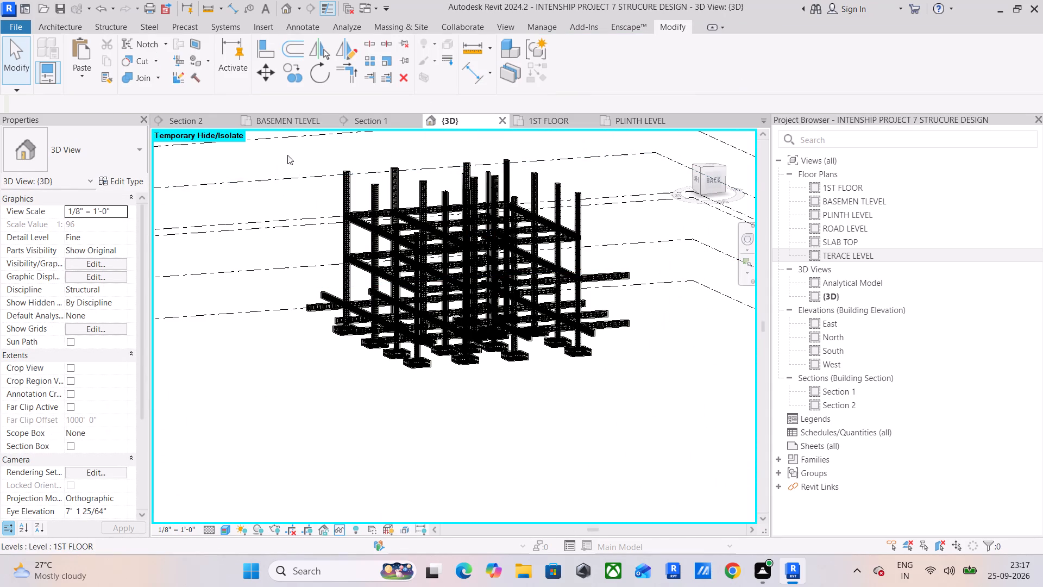
left_click_drag(285, 155, 663, 431)
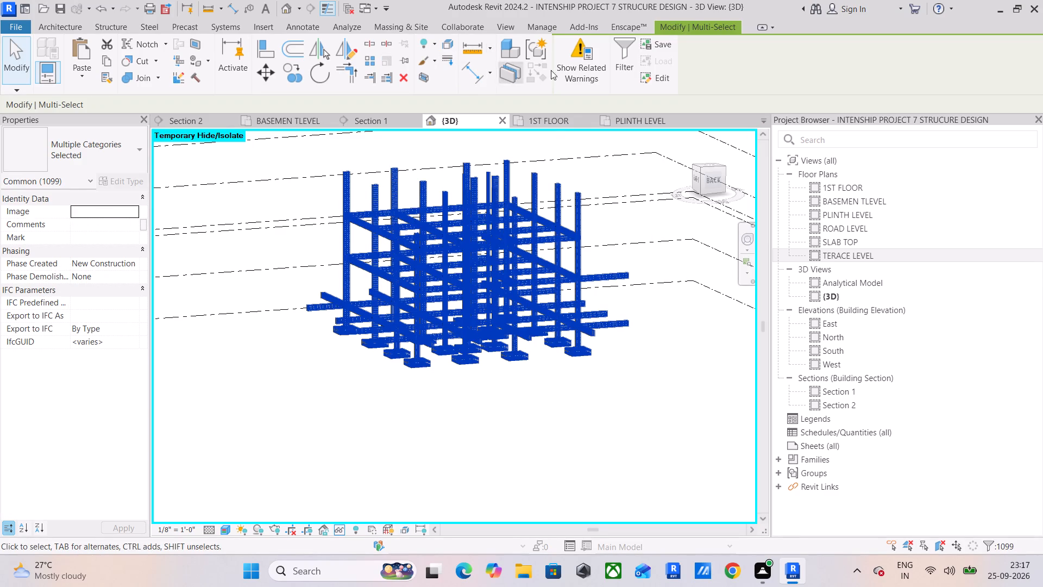
left_click(571, 67)
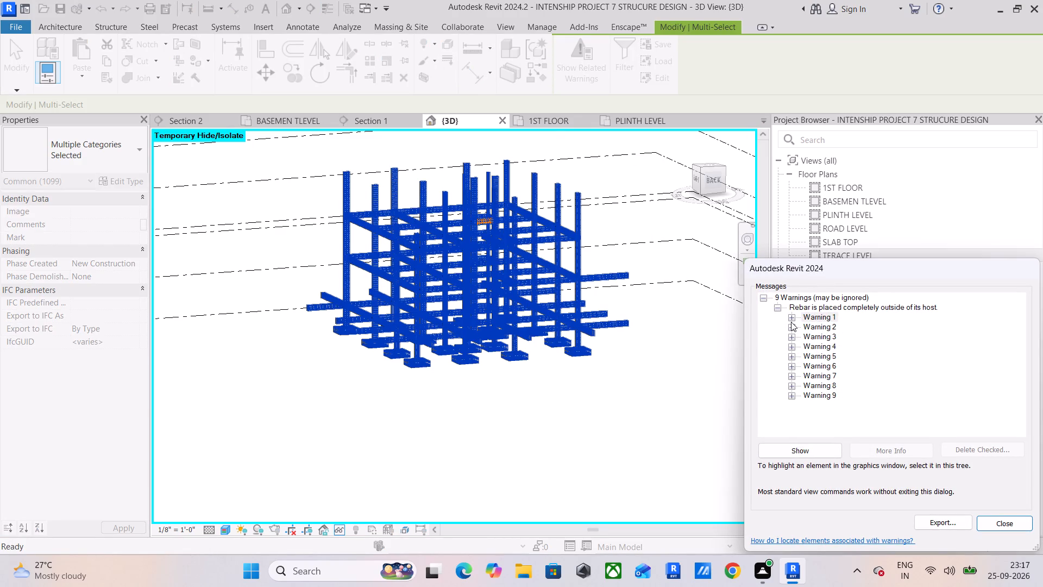
left_click(791, 321)
left_click(793, 329)
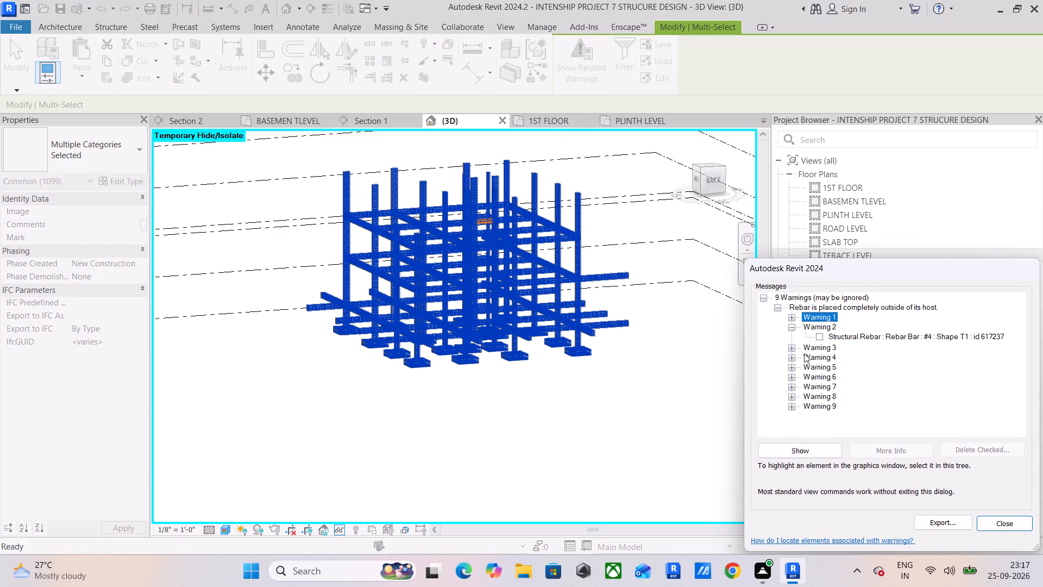
left_click(818, 339)
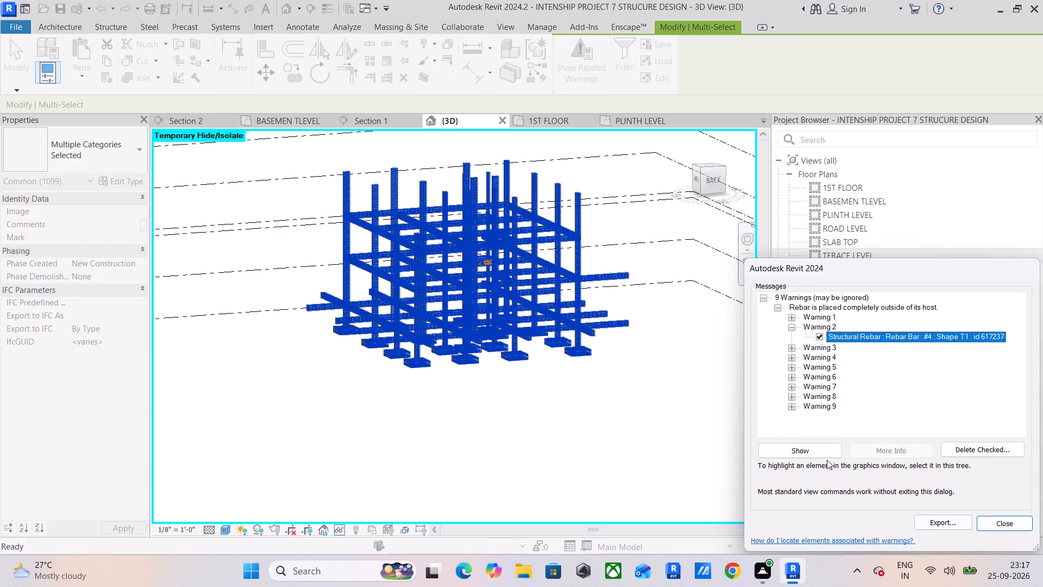
left_click(824, 449)
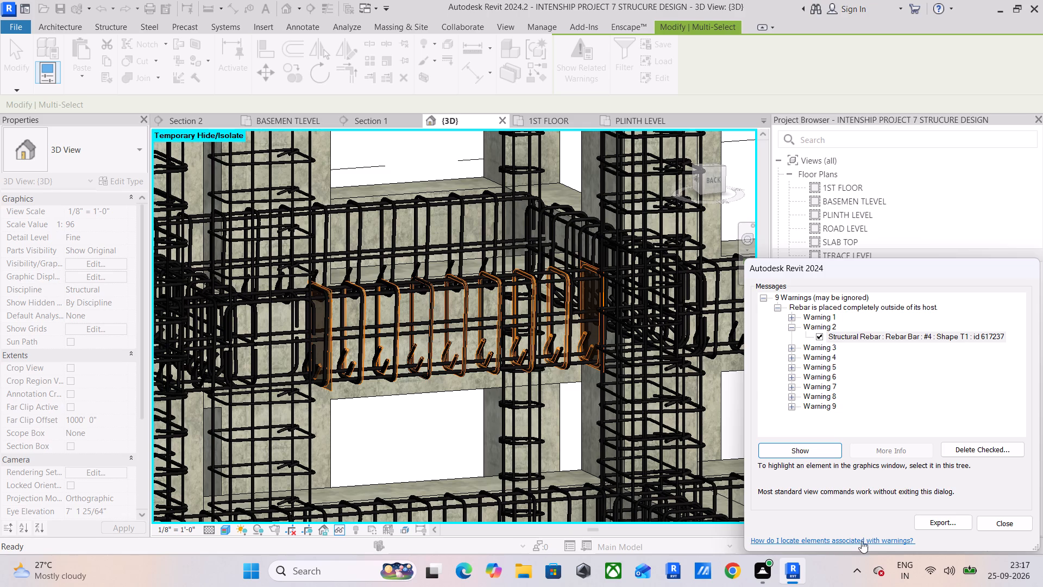
left_click(1007, 522)
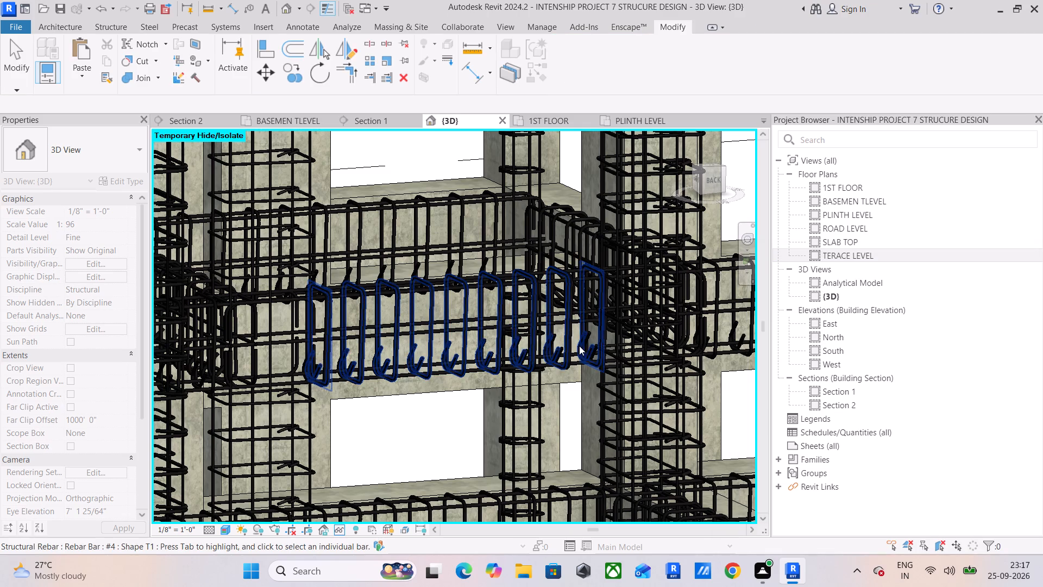
left_click(501, 320)
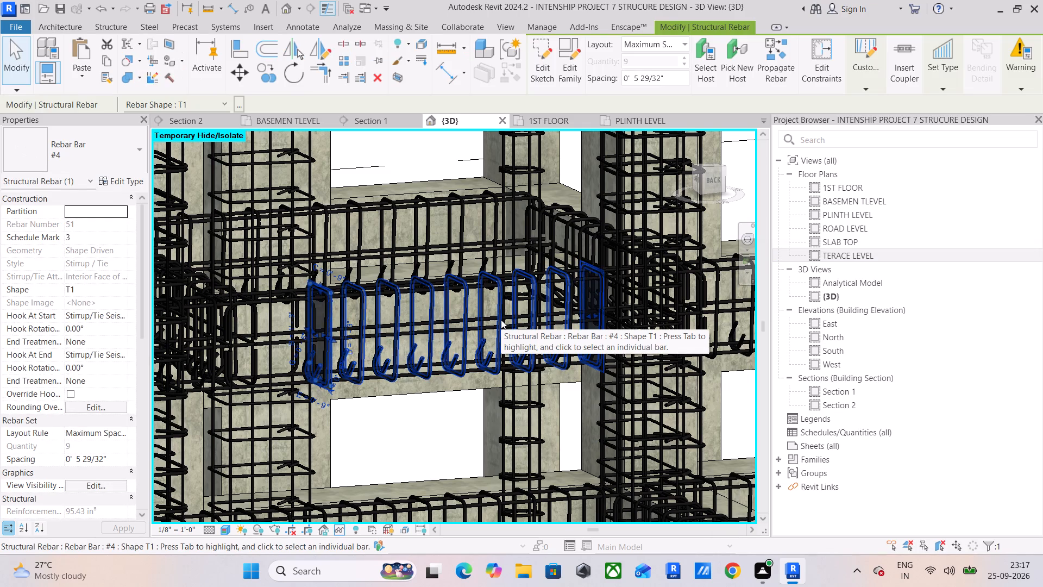
key("Delete")
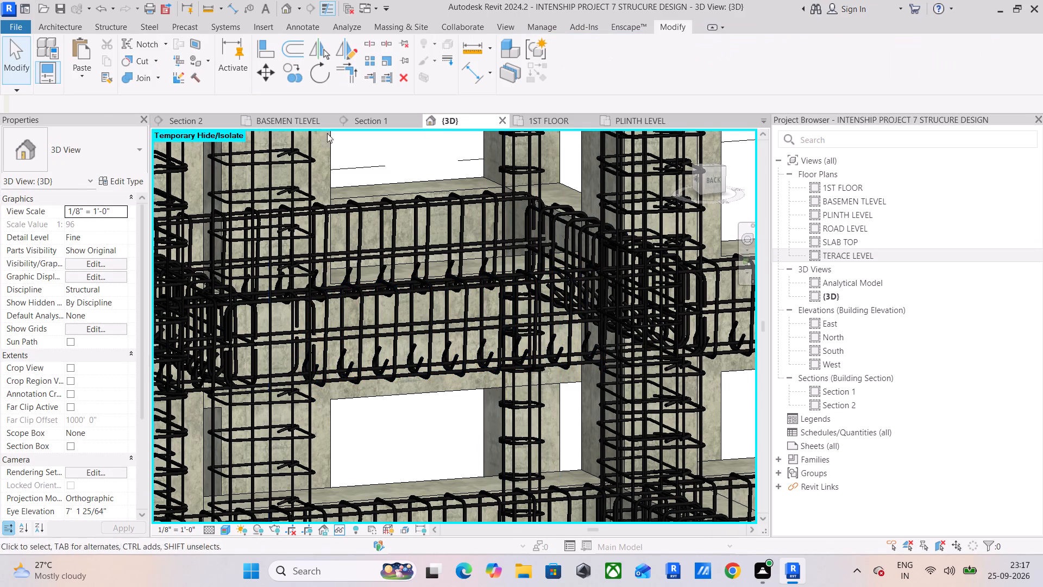
left_click(397, 157)
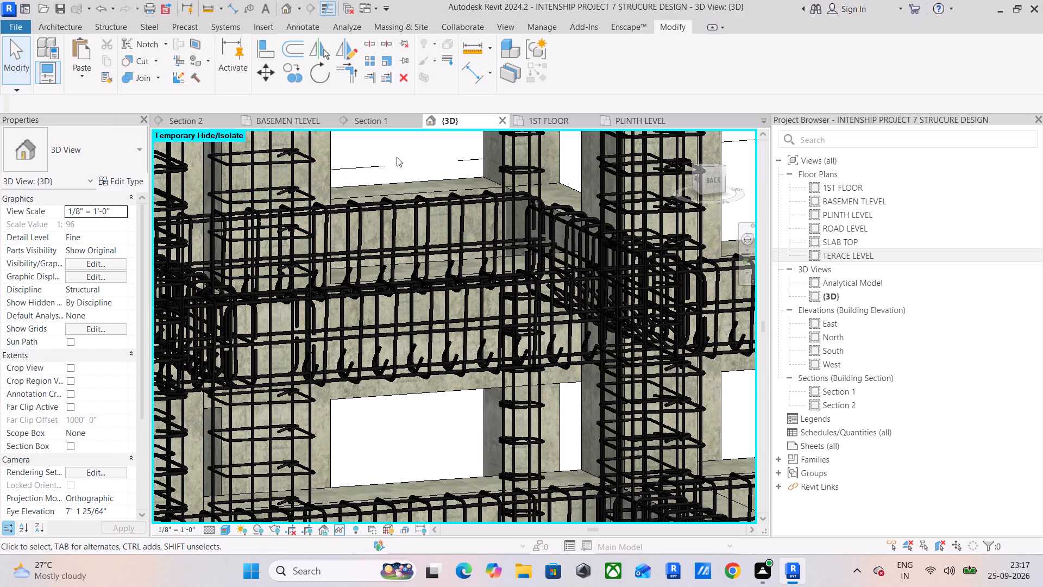
Check the whole structure's related warnings in 3D and locate the #4 Shape 02 bar from Warning 2.
scroll(397, 157, "down", 3)
middle_click_drag(397, 157, 425, 227)
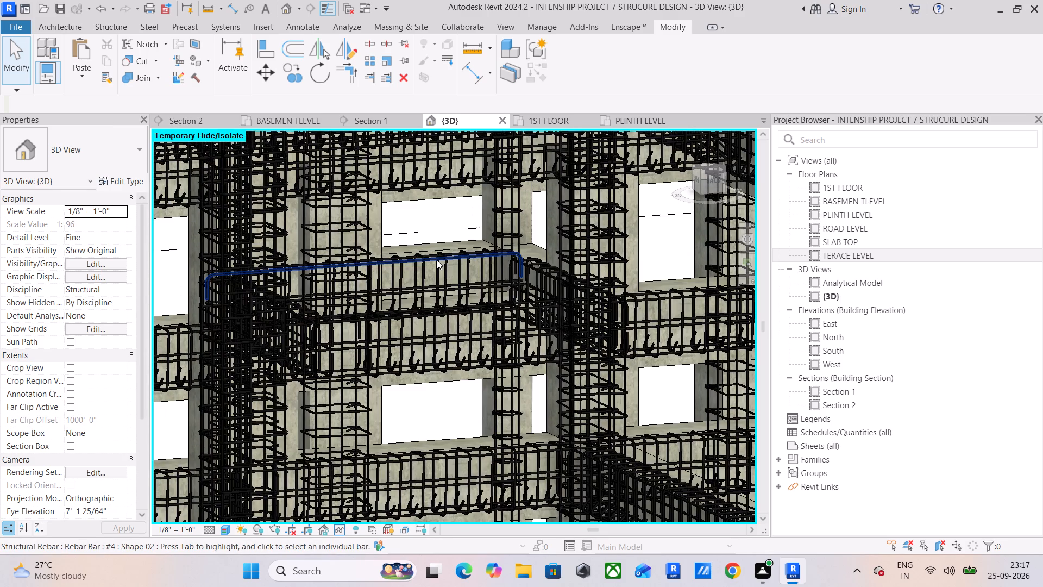
scroll(437, 260, "down", 3)
scroll(202, 202, "down", 10)
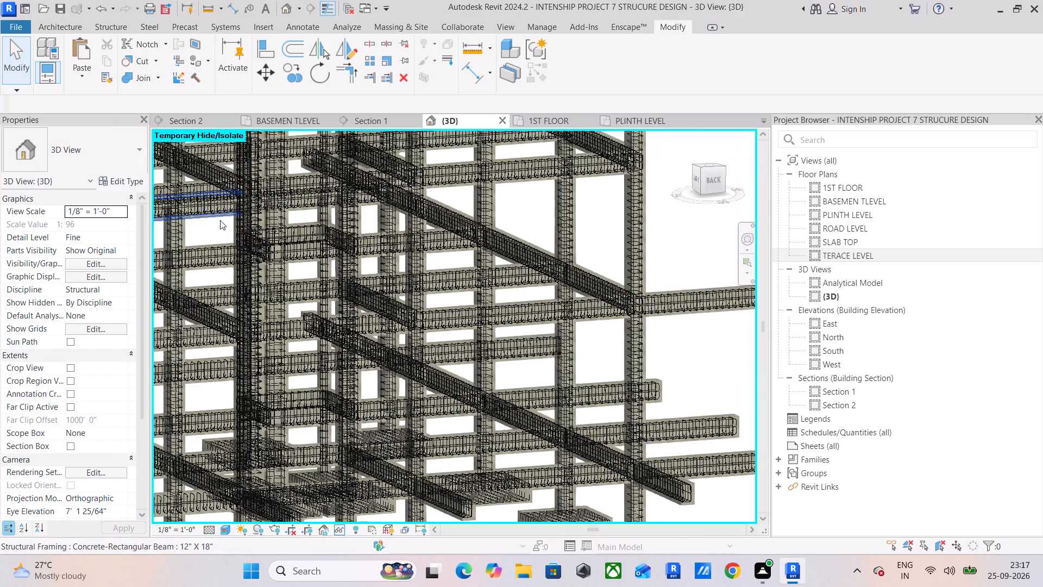
scroll(220, 220, "down", 2)
middle_click_drag(251, 256, 501, 345)
scroll(485, 329, "down", 4)
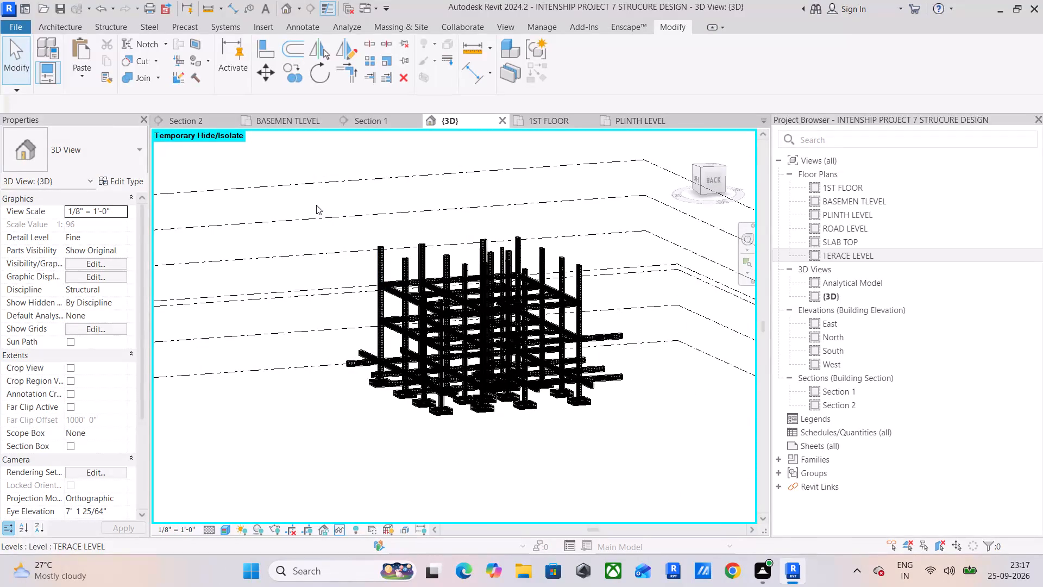
left_click_drag(313, 202, 716, 461)
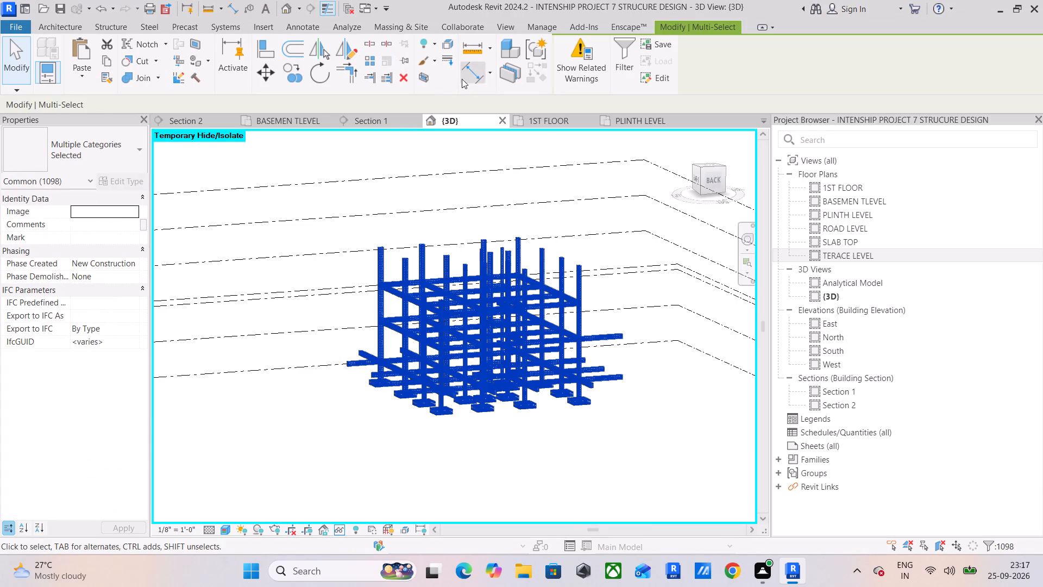
left_click(567, 60)
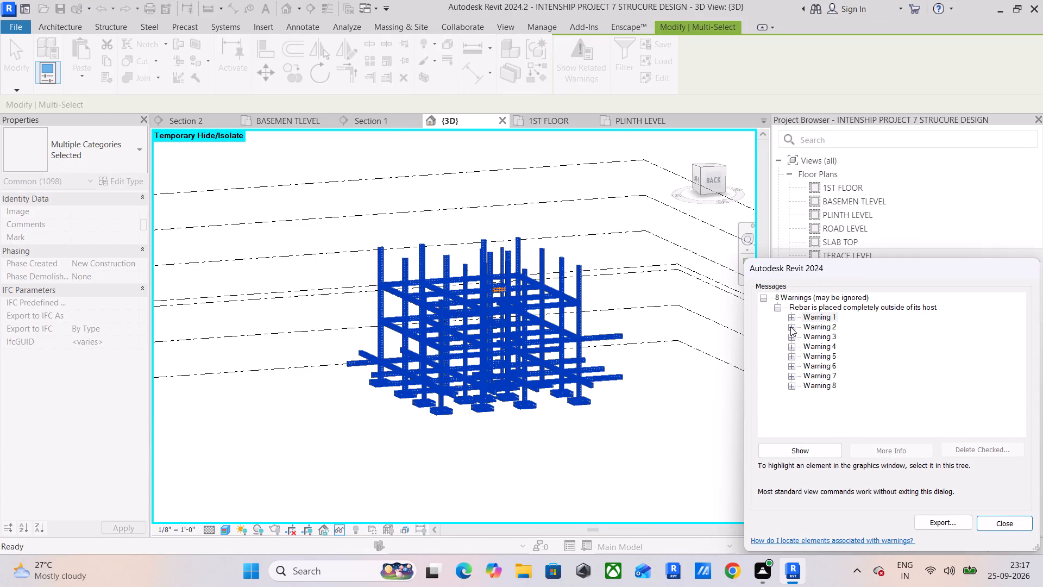
left_click(790, 327)
left_click(820, 338)
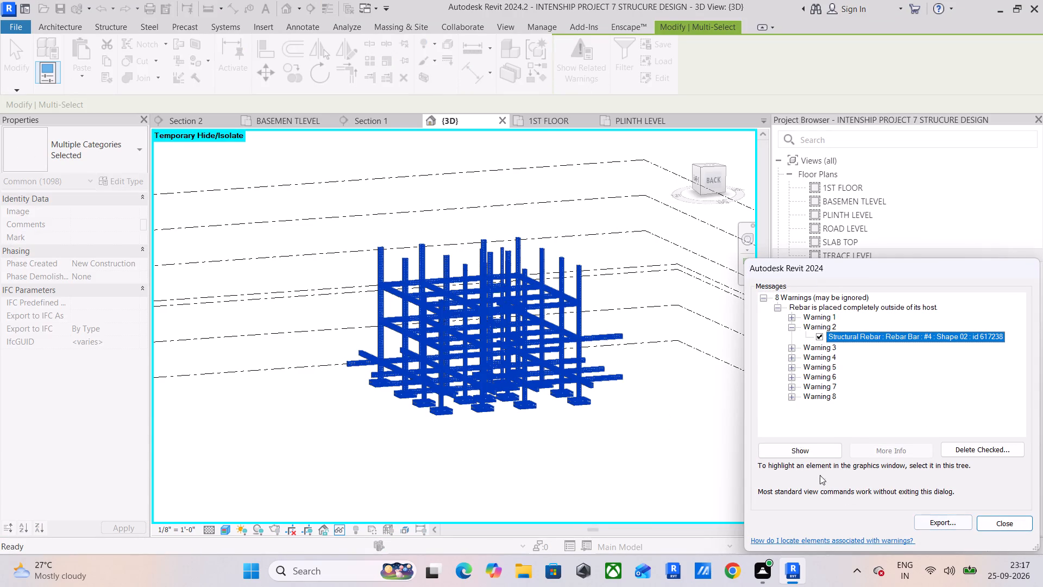
left_click(812, 449)
scroll(474, 303, "up", 4)
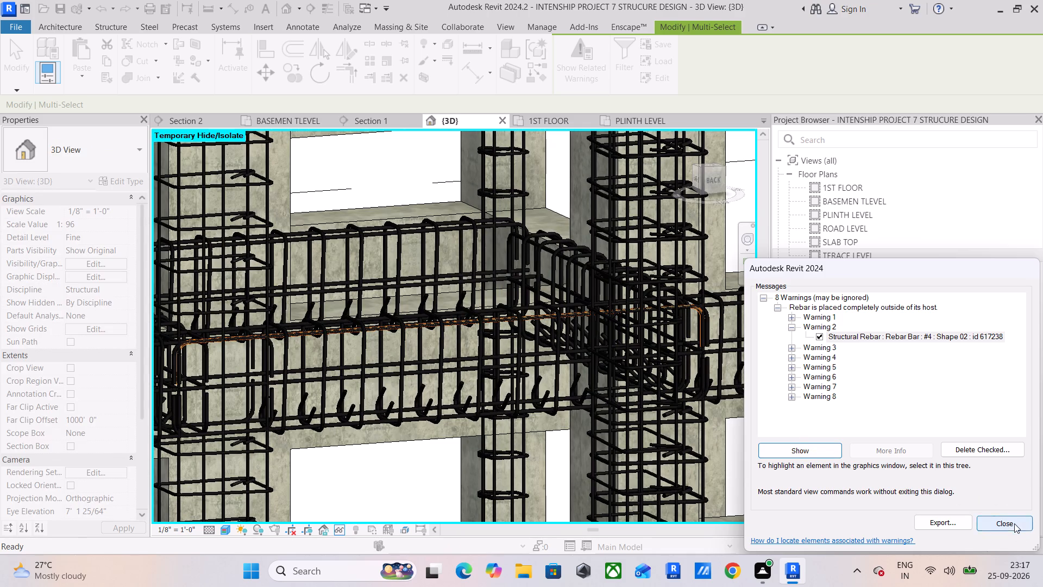
left_click(1014, 523)
Delete the located #4 Shape 02 bar and five more stray #4 longitudinal bars along the same short beam in 3D.
scroll(442, 319, "up", 5)
left_click(474, 330)
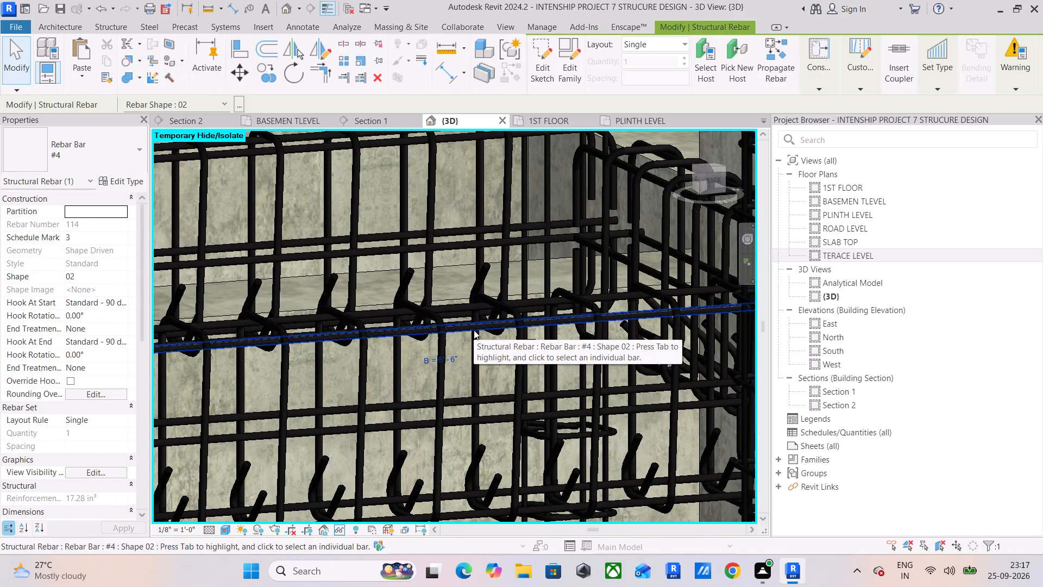
key("Delete")
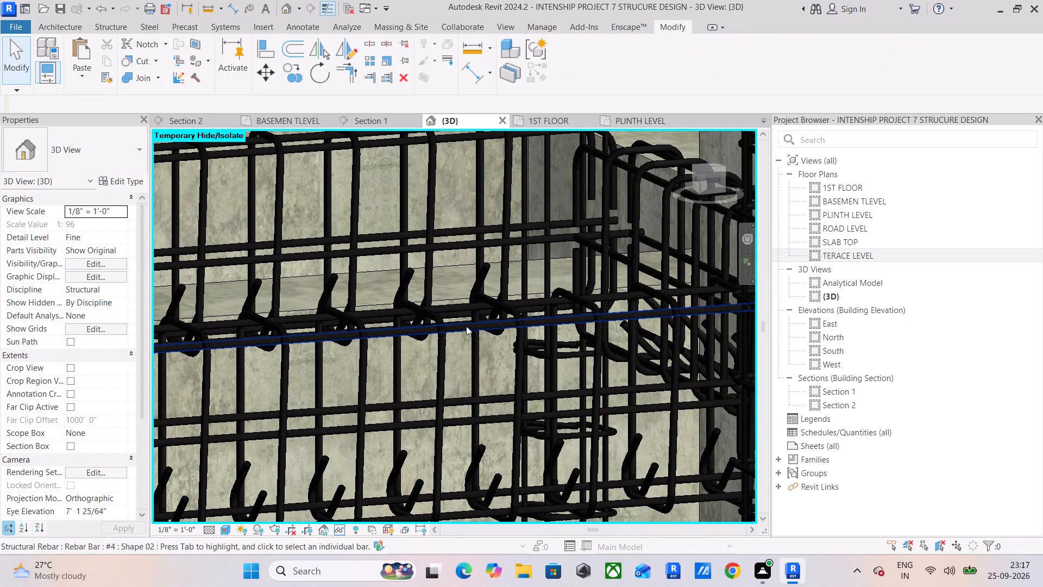
left_click(460, 310)
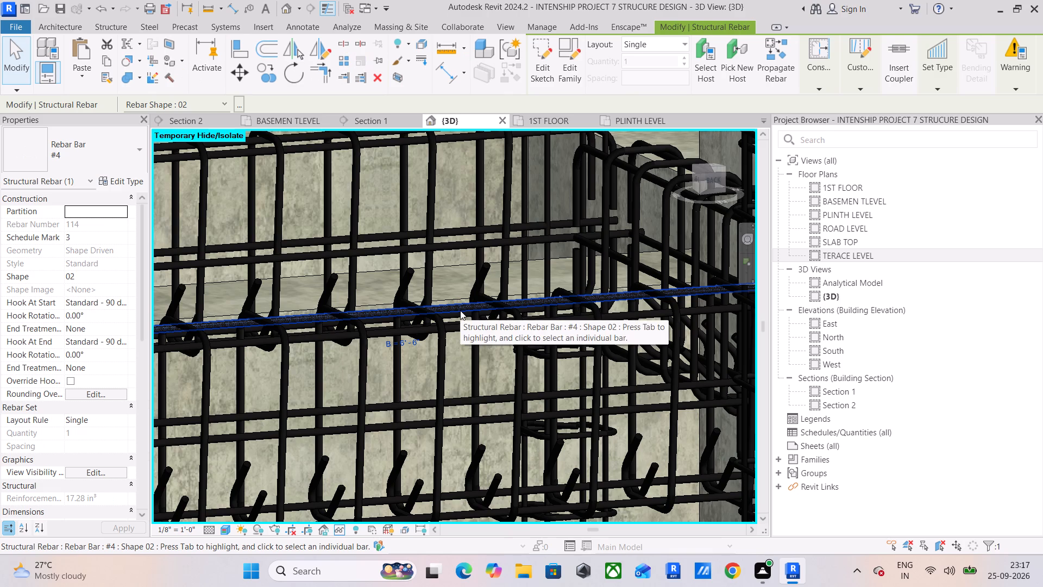
key("Delete")
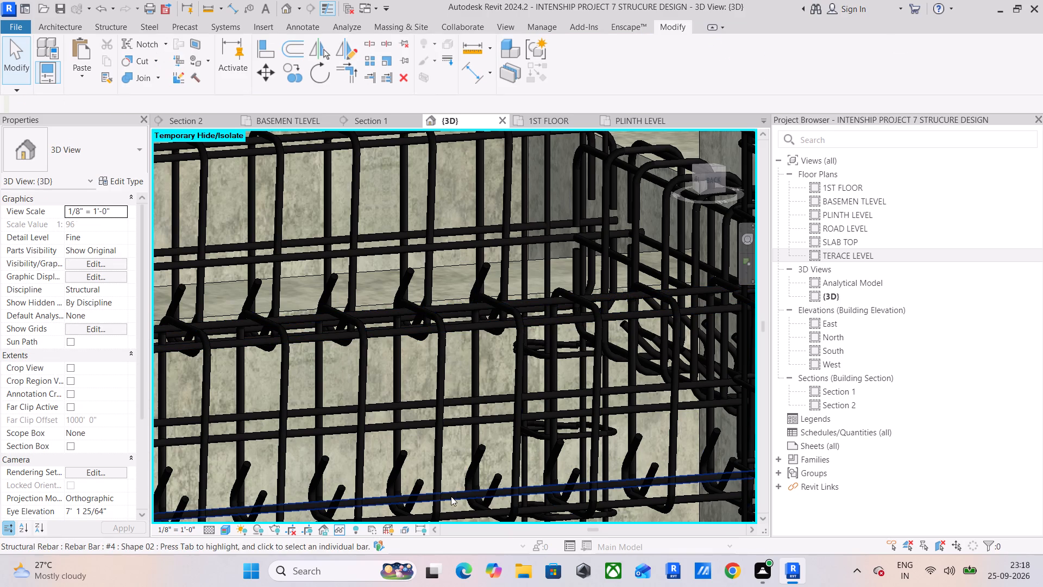
left_click(451, 496)
key("Delete")
middle_click_drag(453, 496, 436, 401)
left_click(438, 419)
key("Delete")
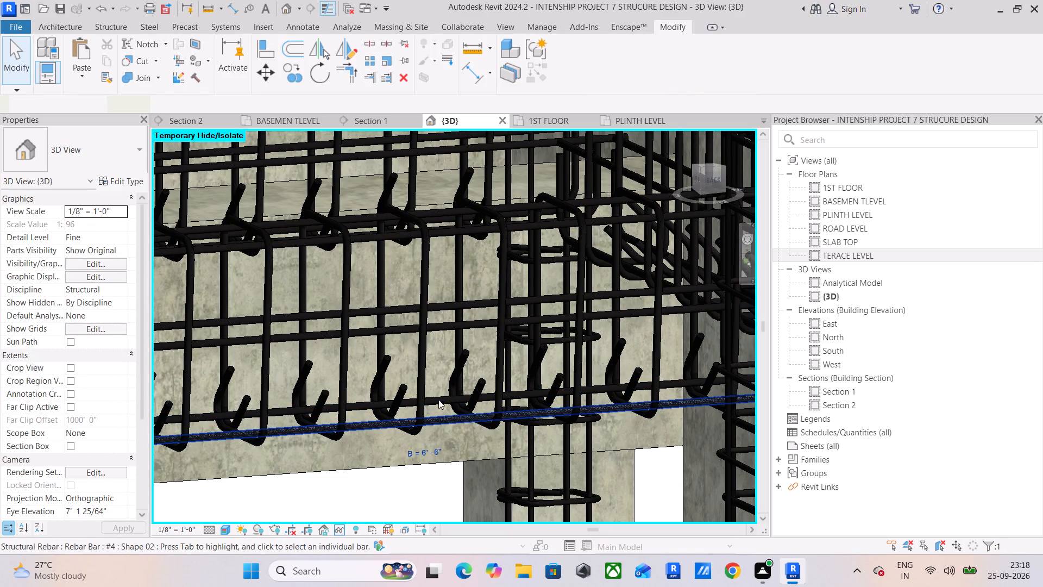
left_click(433, 327)
key("Delete")
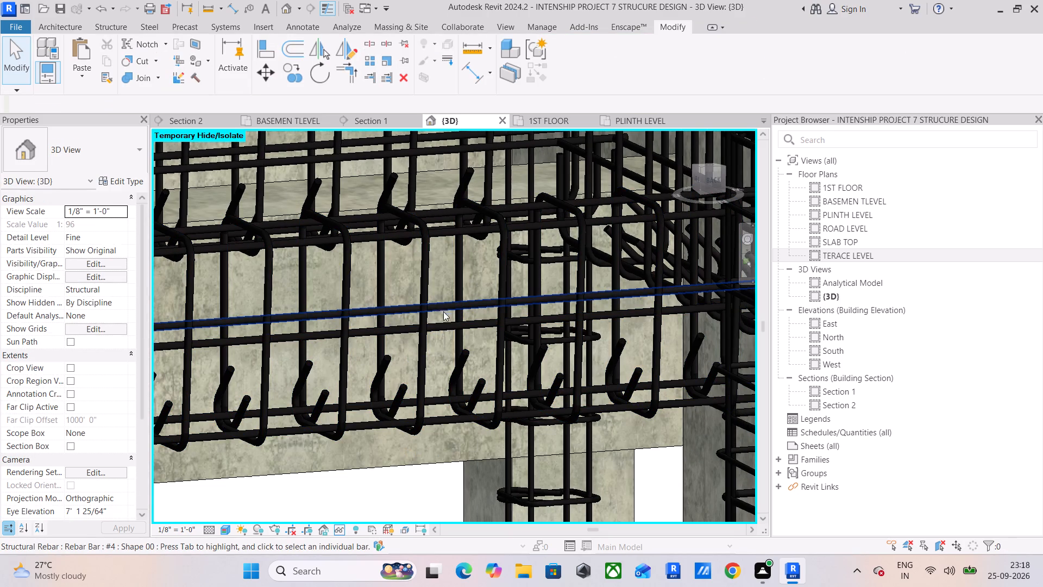
left_click(438, 303)
key("Delete")
Select the #4 Shape 02 bar by the short beam's upper stirrup hooks and examine its position in Section 1 and Section 2.
middle_click_drag(437, 302, 466, 364)
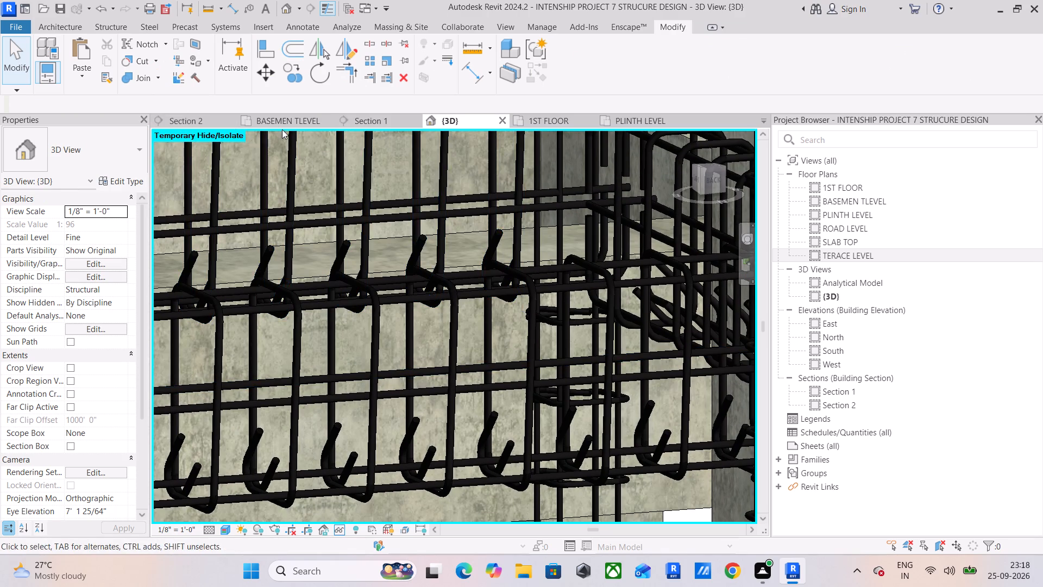
left_click(468, 291)
left_click(387, 125)
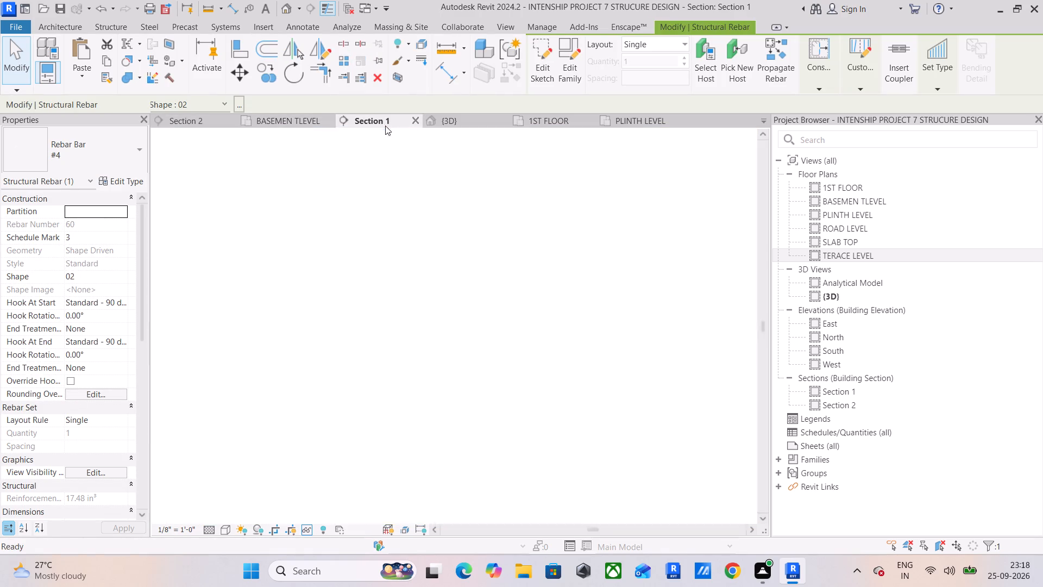
scroll(457, 245, "down", 17)
middle_click_drag(581, 275, 497, 155)
scroll(448, 240, "up", 16)
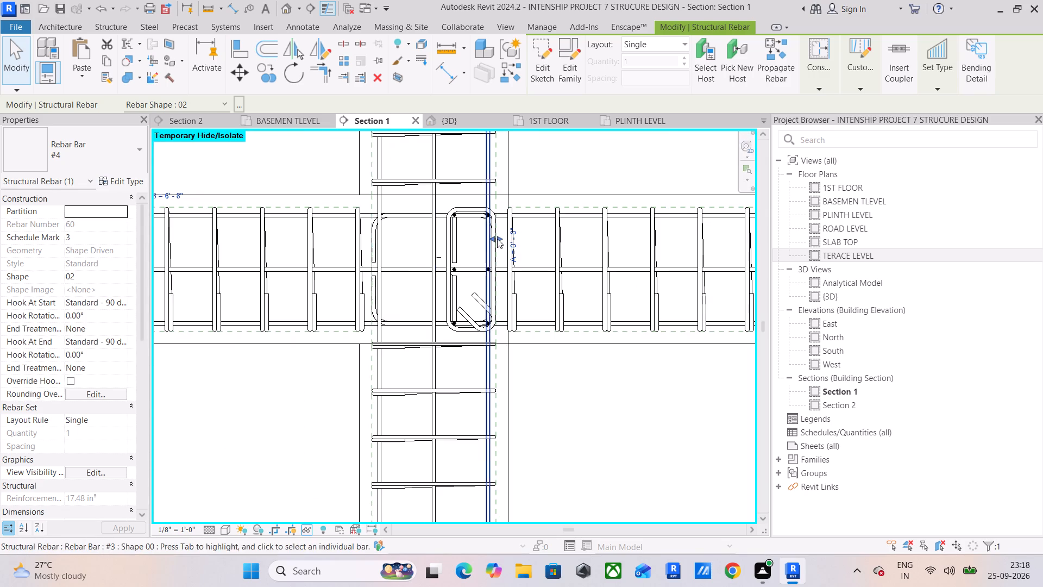
scroll(497, 239, "up", 1)
left_click(192, 124)
scroll(503, 279, "down", 2)
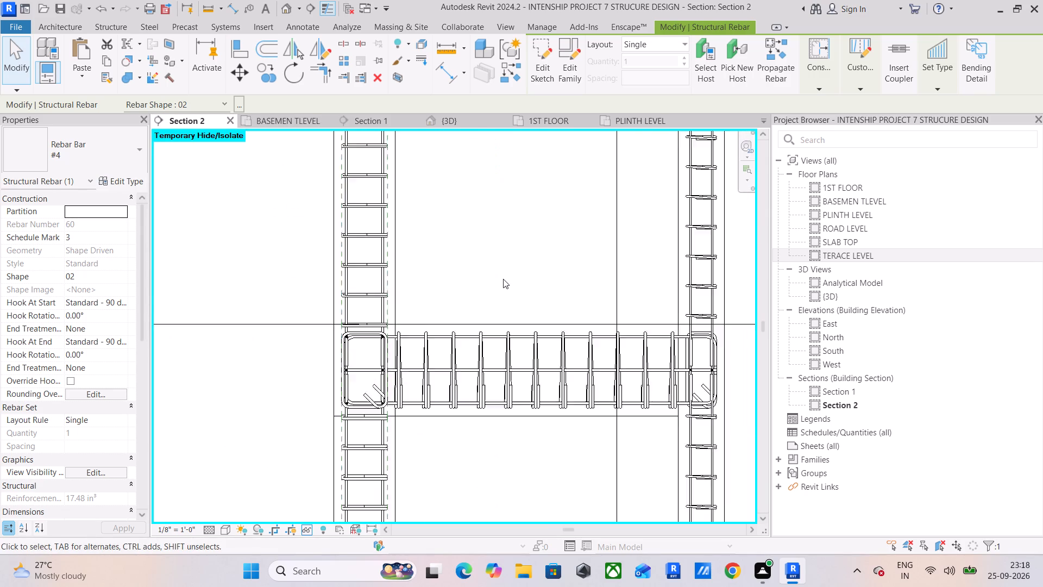
scroll(503, 279, "down", 14)
scroll(532, 348, "up", 7)
middle_click_drag(500, 389, 525, 301)
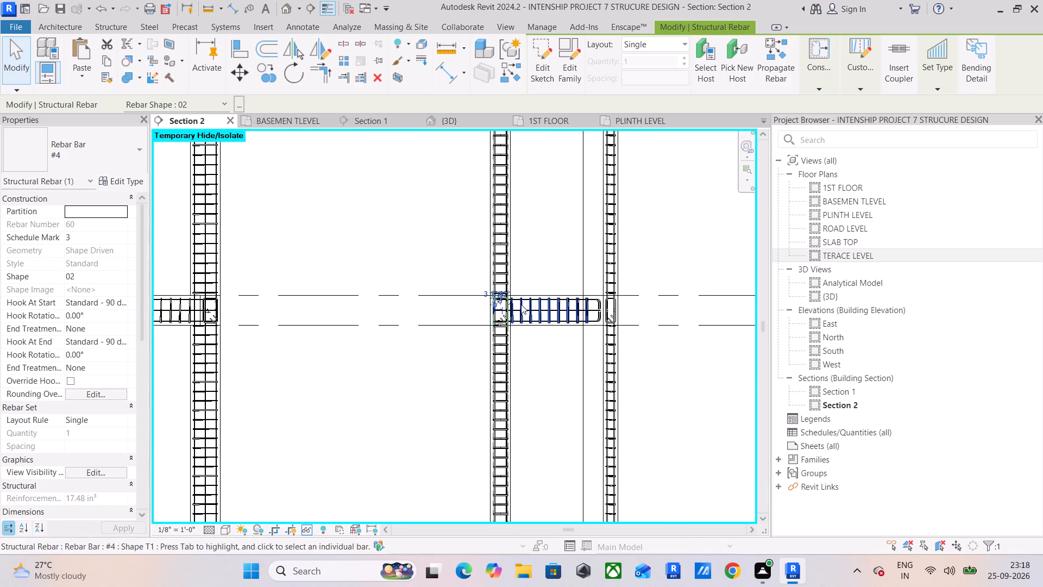
scroll(501, 301, "up", 18)
scroll(569, 308, "up", 3)
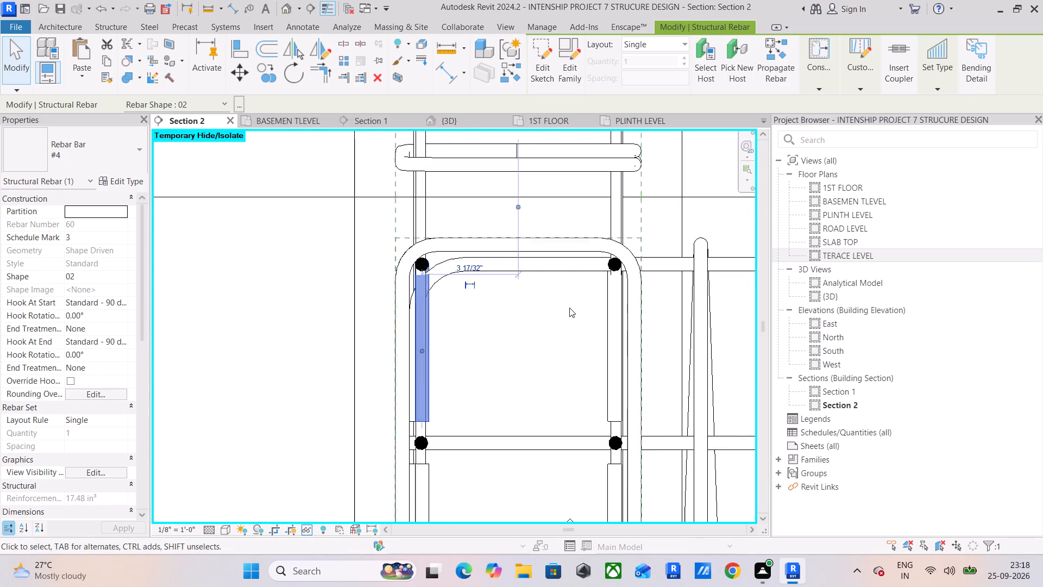
scroll(569, 308, "up", 2)
scroll(573, 305, "down", 17)
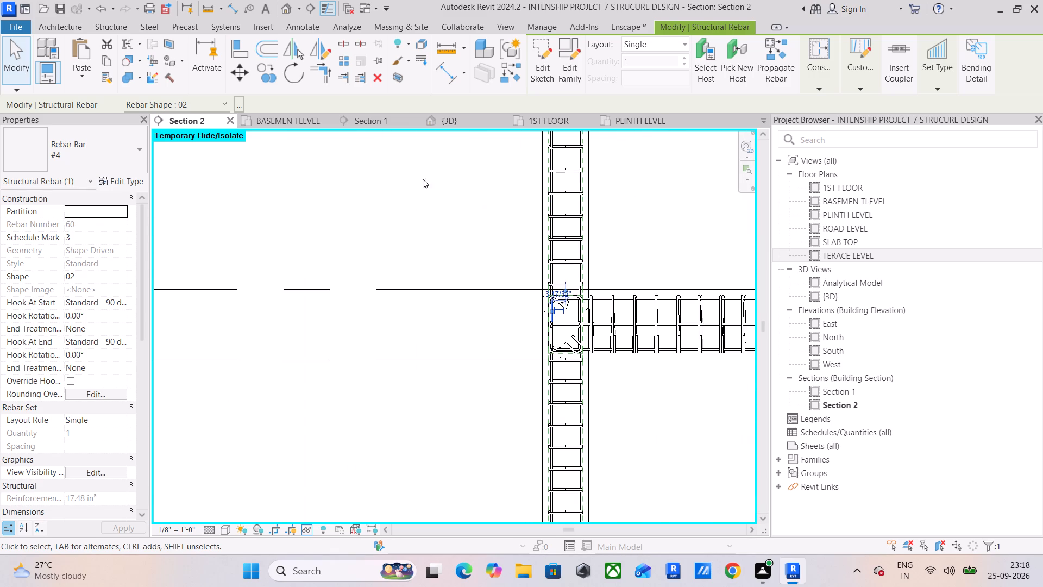
Recheck the whole structure's related warnings in 3D and locate the #4 Shape 00 bar from Warning 2.
left_click(449, 120)
scroll(459, 204, "down", 9)
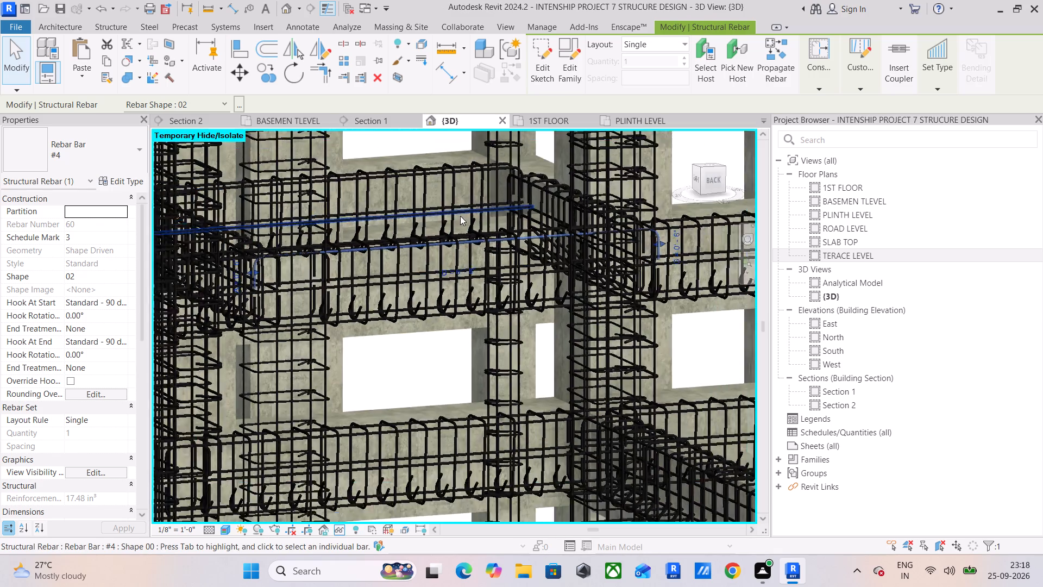
scroll(460, 216, "down", 6)
scroll(460, 216, "up", 5)
scroll(460, 216, "down", 16)
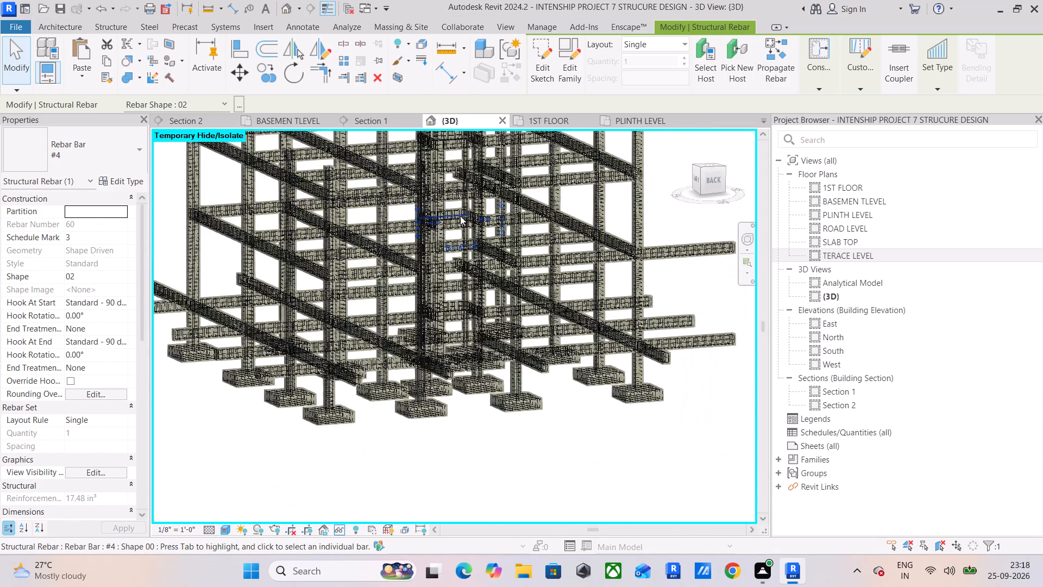
scroll(460, 216, "down", 1)
middle_click_drag(460, 216, 495, 304)
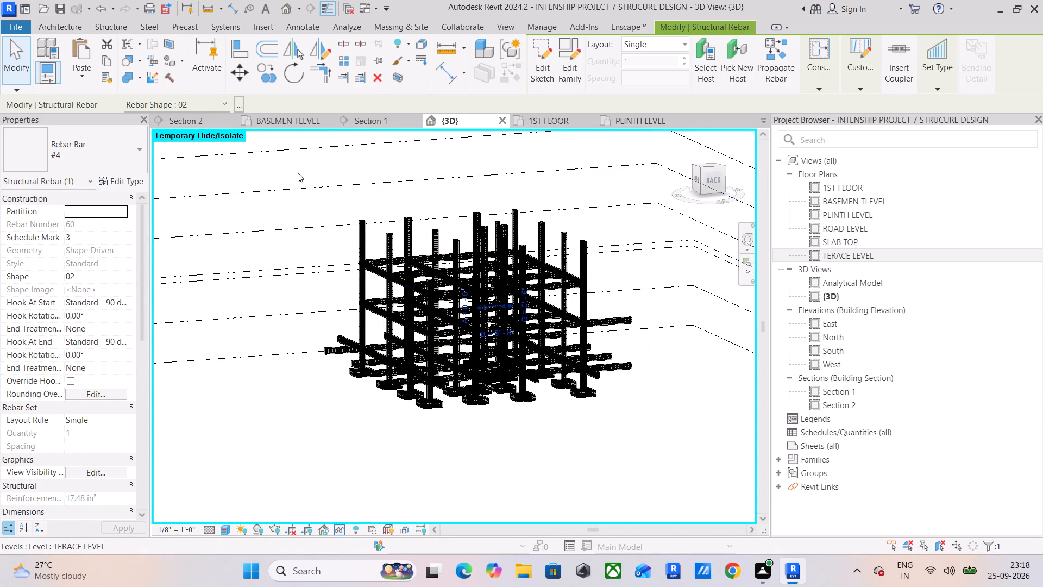
left_click_drag(274, 167, 664, 431)
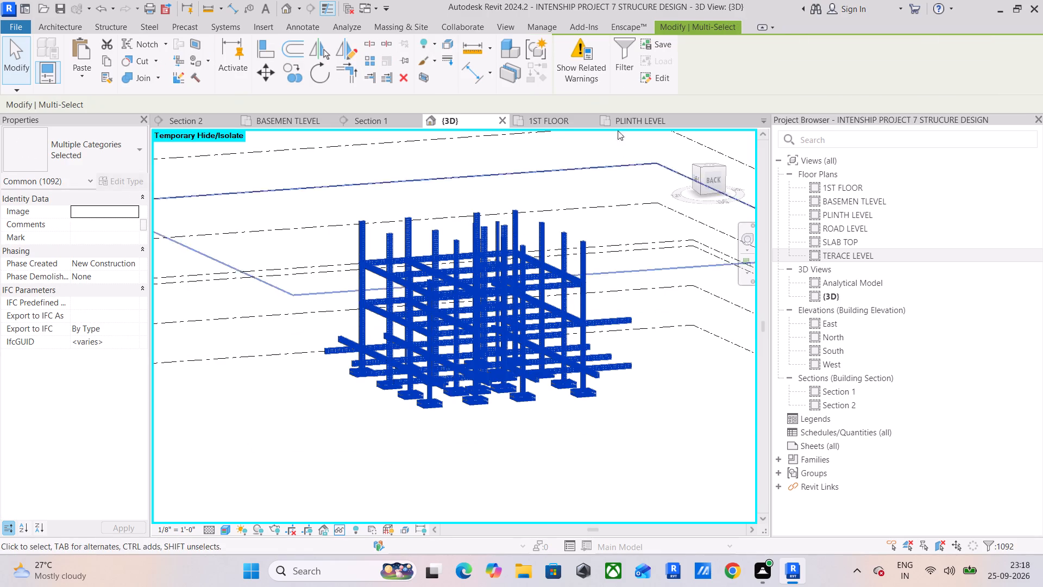
left_click(582, 74)
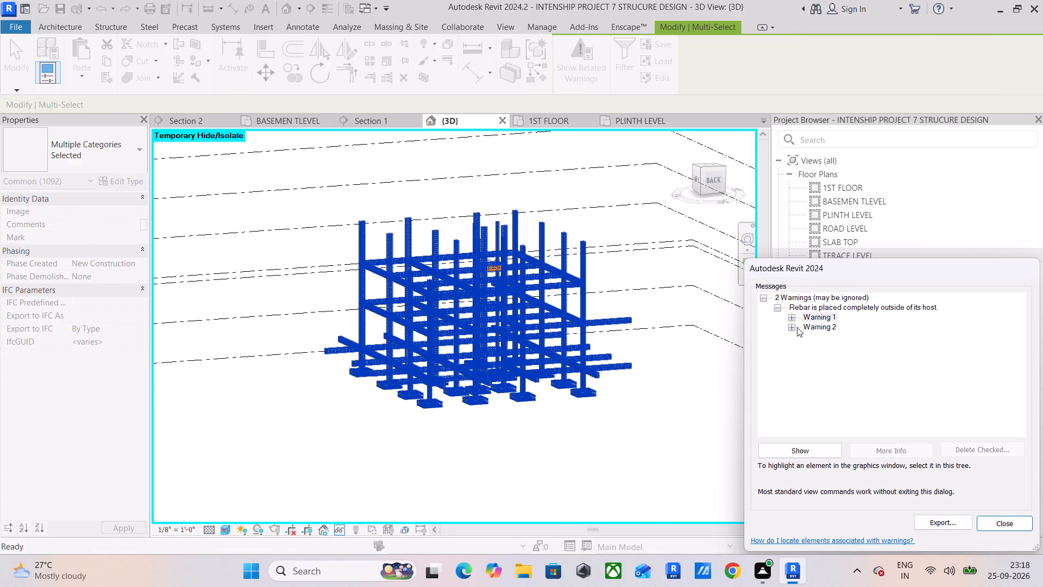
left_click(794, 328)
left_click(818, 339)
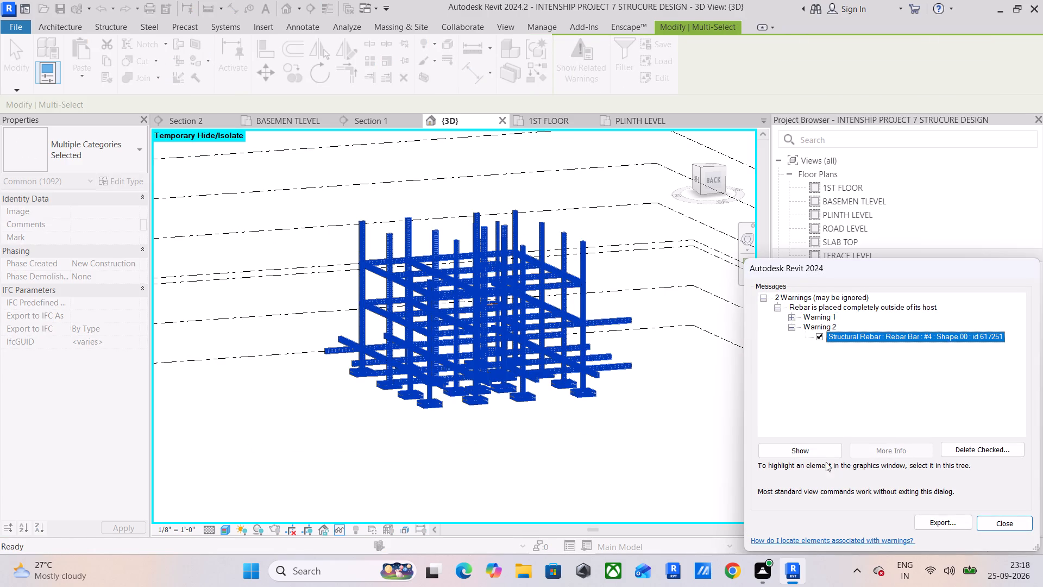
left_click(818, 454)
scroll(441, 331, "up", 5)
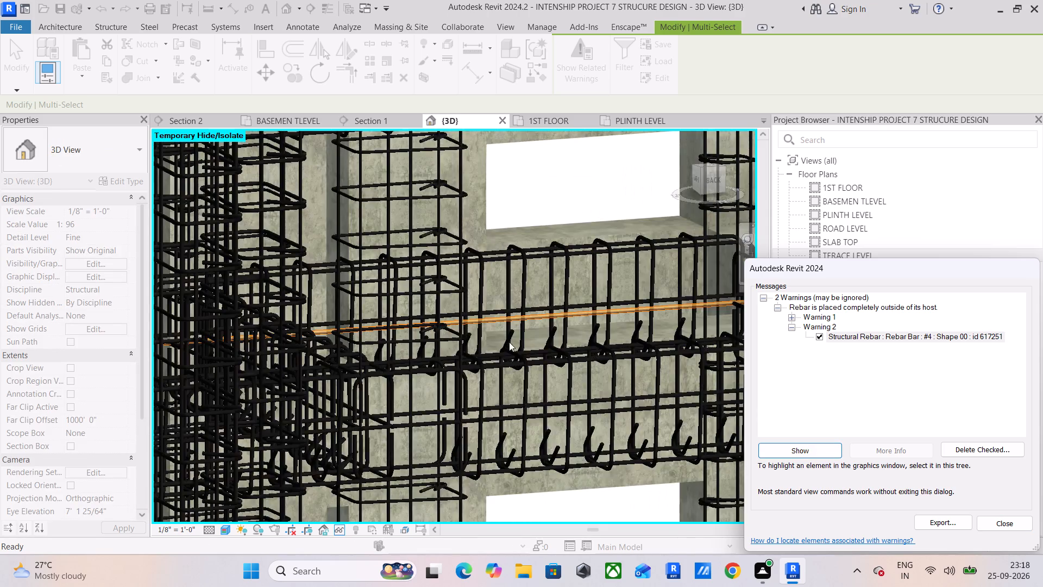
scroll(516, 336, "up", 4)
left_click(991, 526)
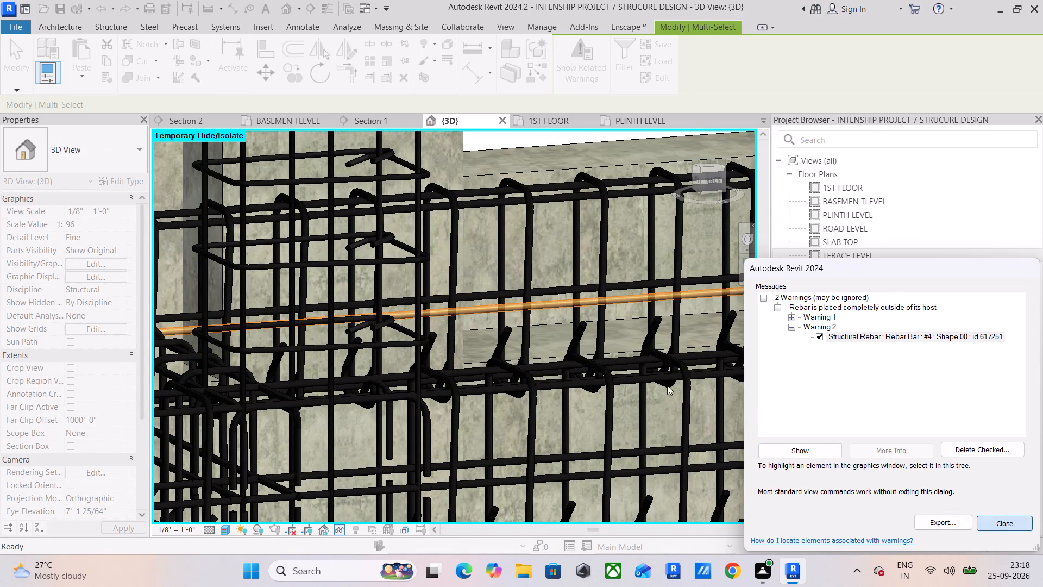
In Section 2, move the #4 Shape 00 bar into the adjoining beam's stirrup, against its far leg, about 6 1/2" from the beam's near face.
left_click(533, 303)
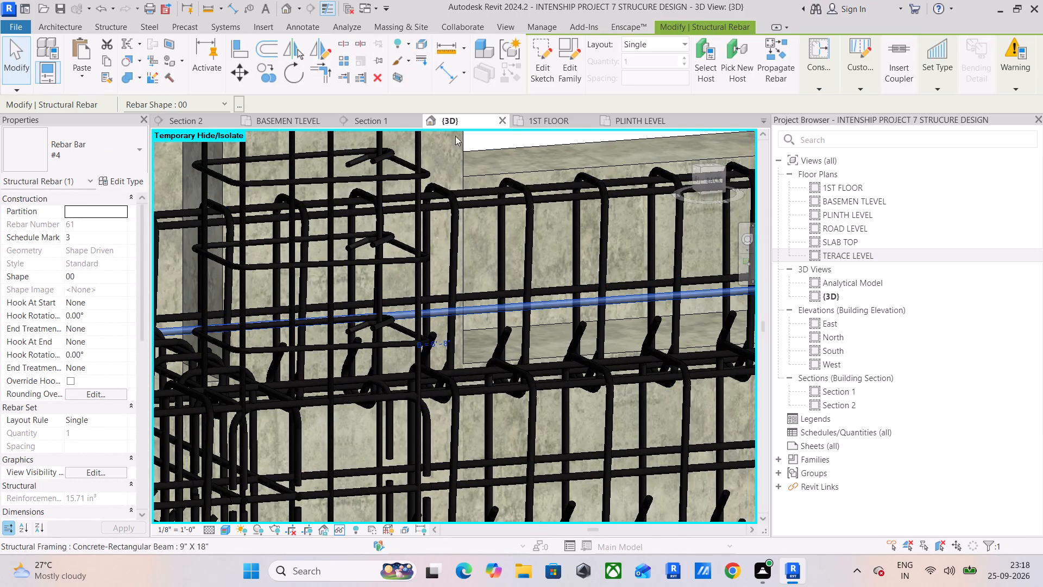
left_click(187, 119)
scroll(497, 291, "down", 12)
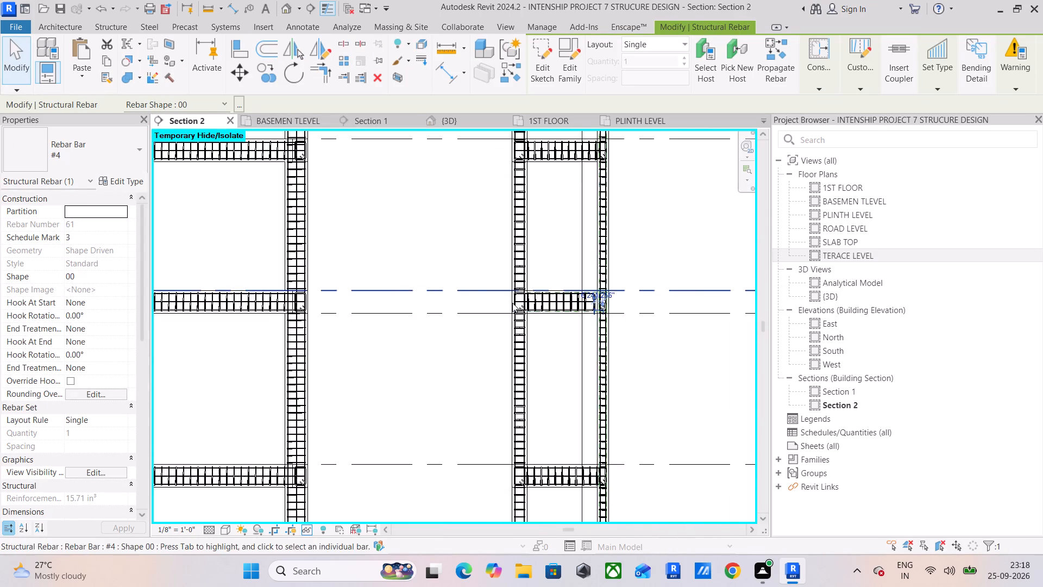
scroll(590, 296, "up", 15)
scroll(576, 374, "up", 5)
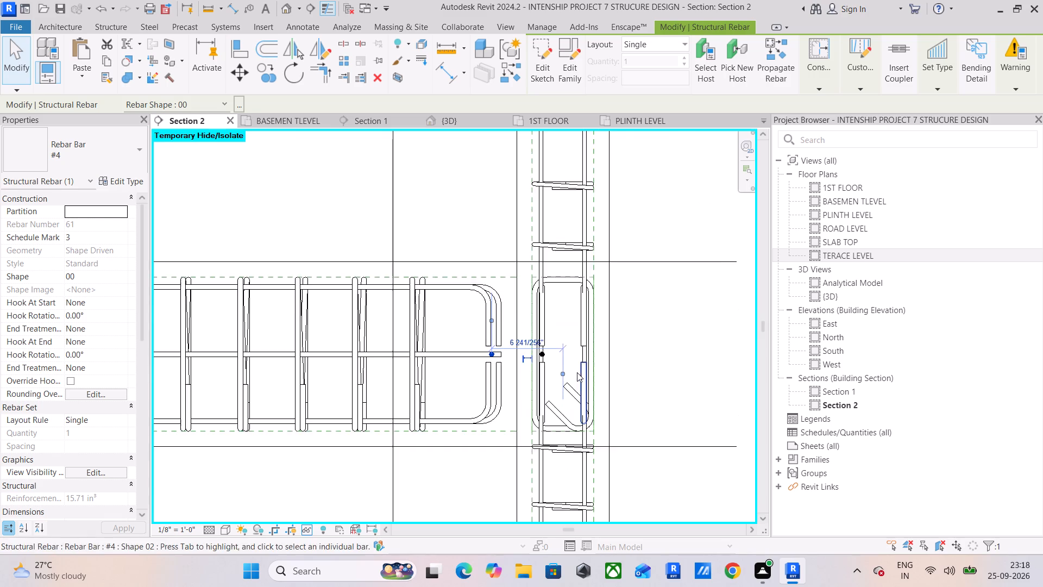
scroll(567, 382, "up", 6)
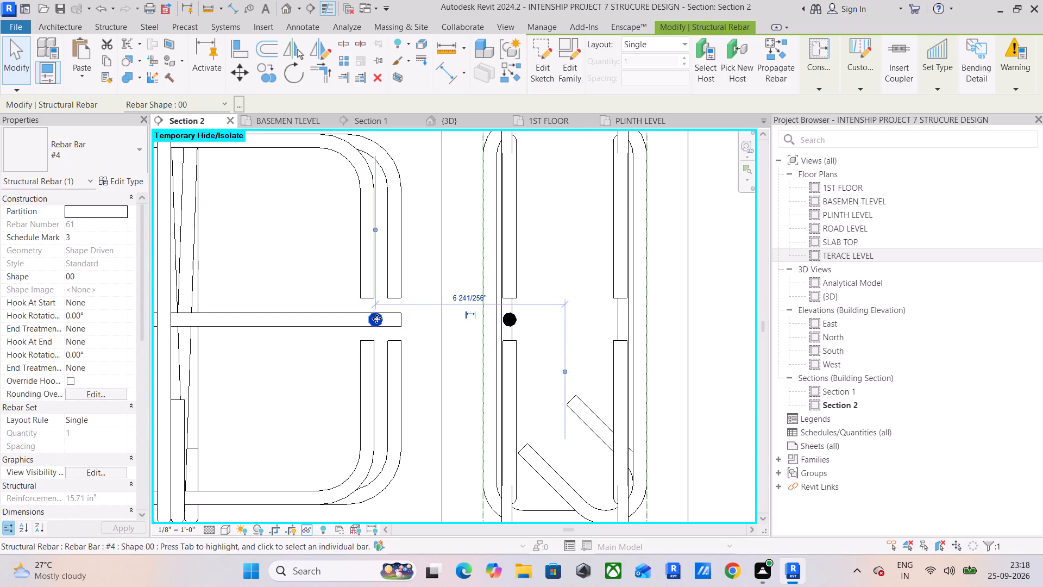
left_click_drag(376, 319, 623, 319)
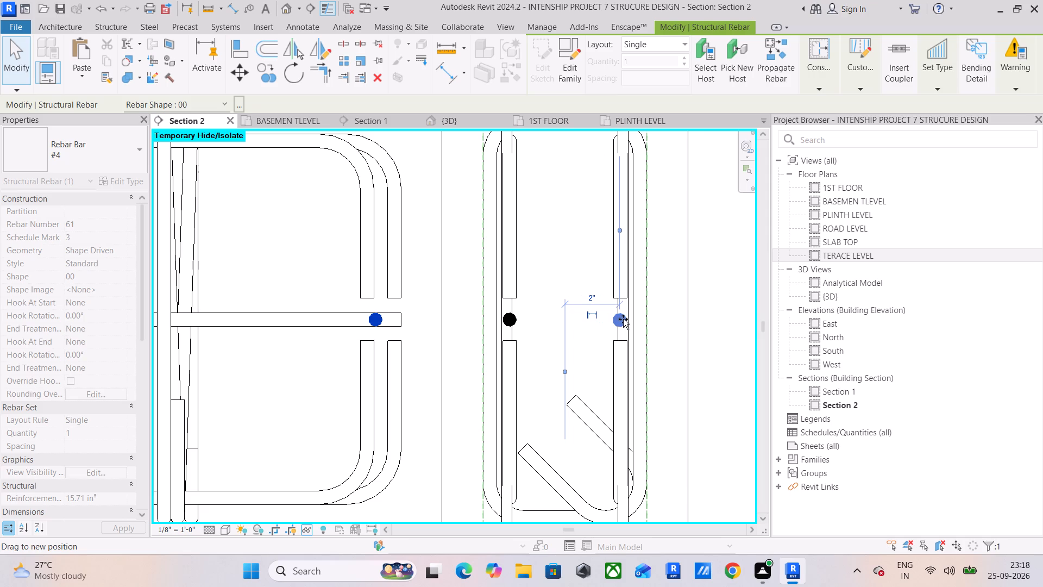
left_click_drag(623, 319, 623, 320)
left_click_drag(623, 320, 623, 320)
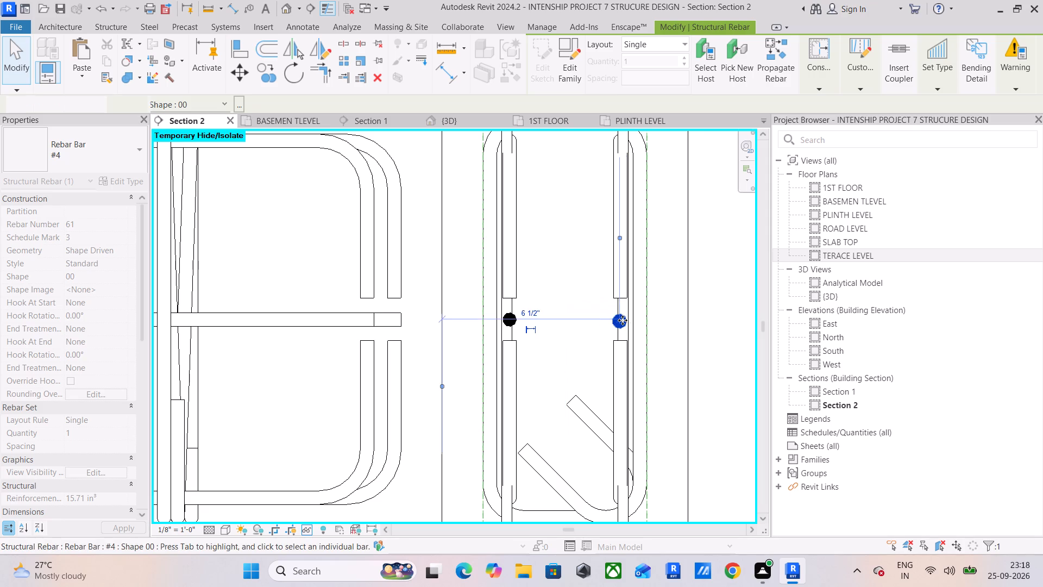
In Section 2, fine-tune the #4 Shape 00 bar's position so it sits against the far leg of the adjoining beam's stirrup.
scroll(623, 320, "up", 6)
left_click_drag(619, 324, 621, 318)
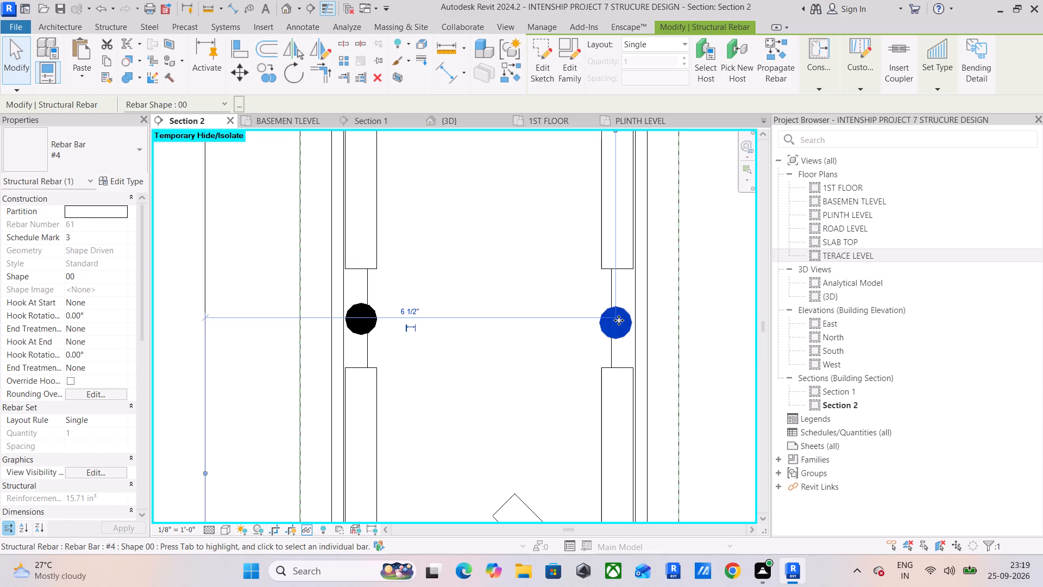
scroll(622, 333, "up", 10)
left_click_drag(619, 316, 643, 302)
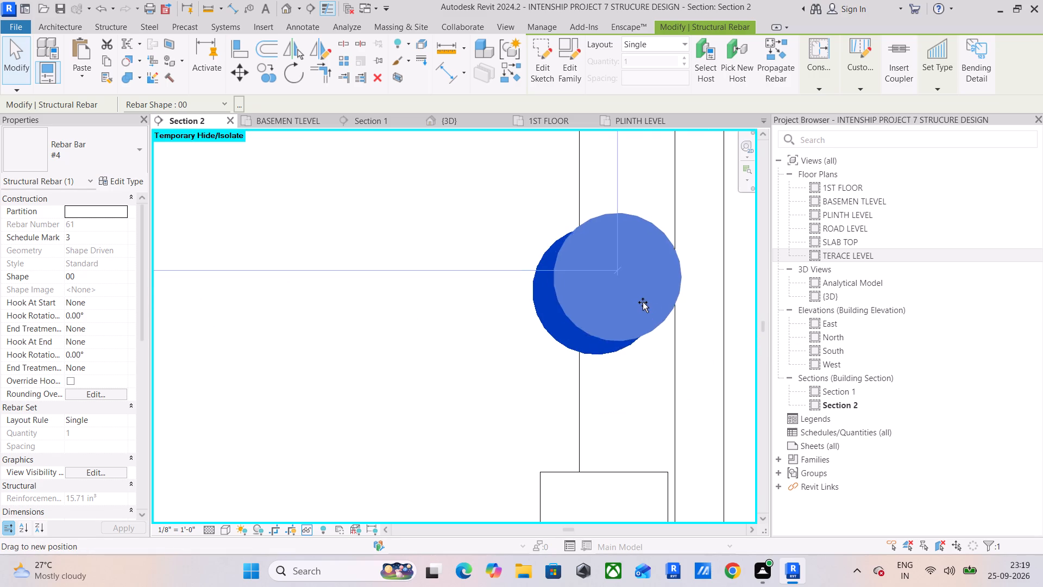
left_click_drag(643, 302, 631, 313)
scroll(535, 320, "down", 6)
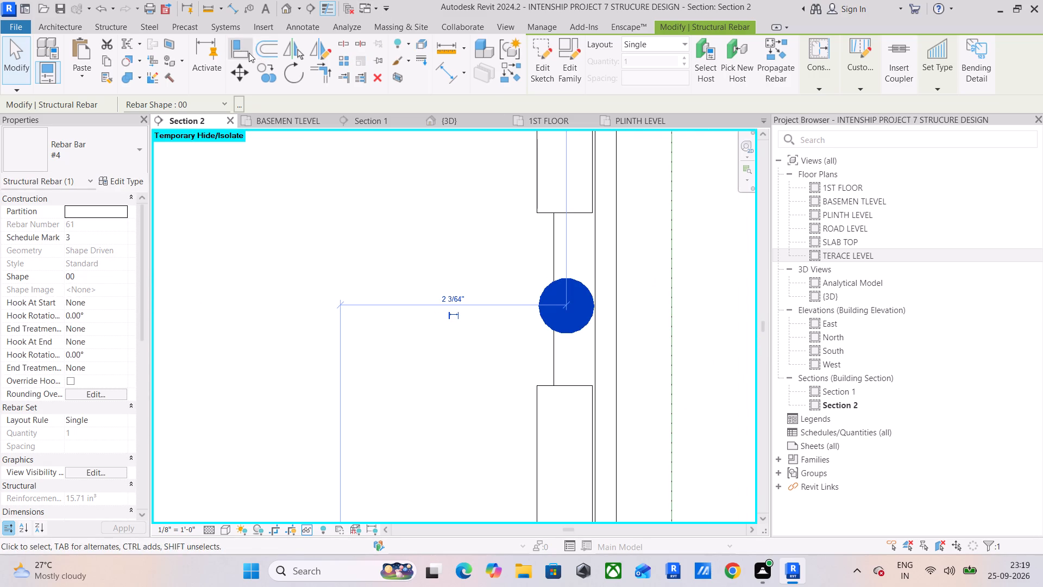
Align the far-leg #4 Shape 00 bar level with the matching bar at the stirrup's near leg.
left_click(248, 52)
scroll(257, 91, "down", 6)
middle_click_drag(361, 245, 444, 235)
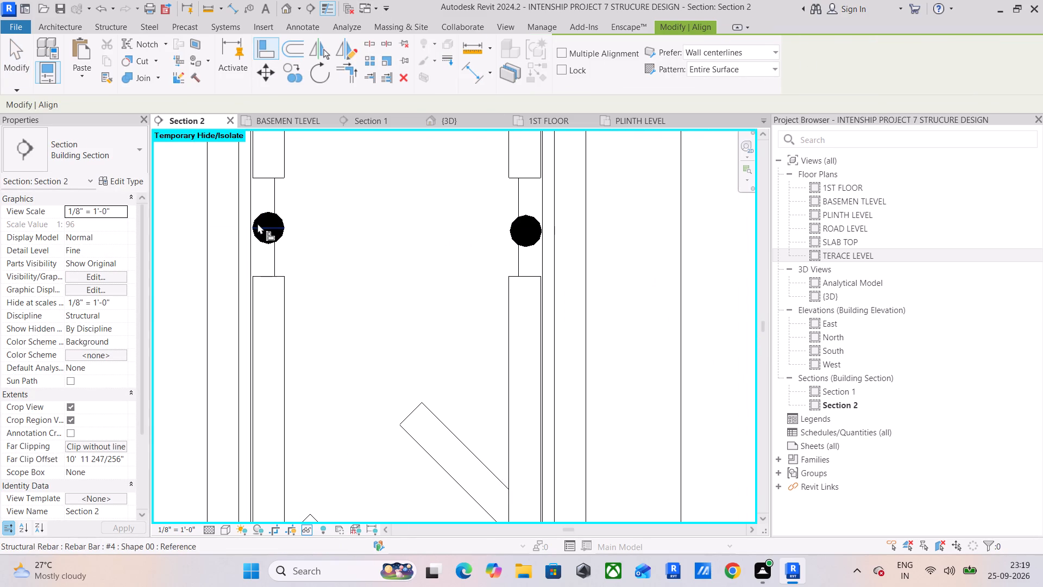
left_click_drag(260, 226, 273, 230)
left_click(521, 230)
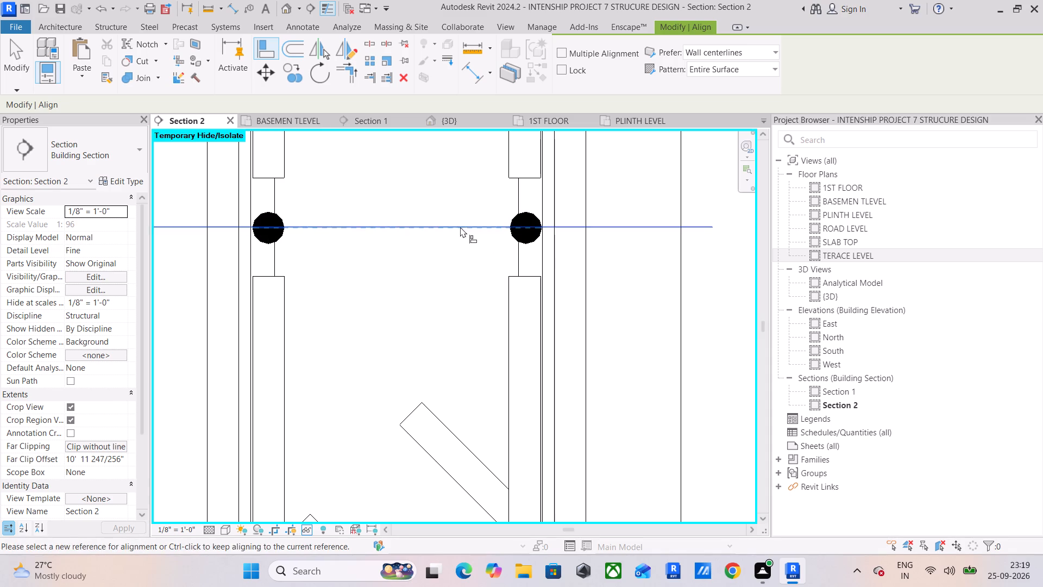
left_click(12, 63)
Extend the four top hooked #4 Shape 02 bars of the 9" x 18" beam to the far side of the adjoining beam's stirrup.
scroll(540, 295, "down", 6)
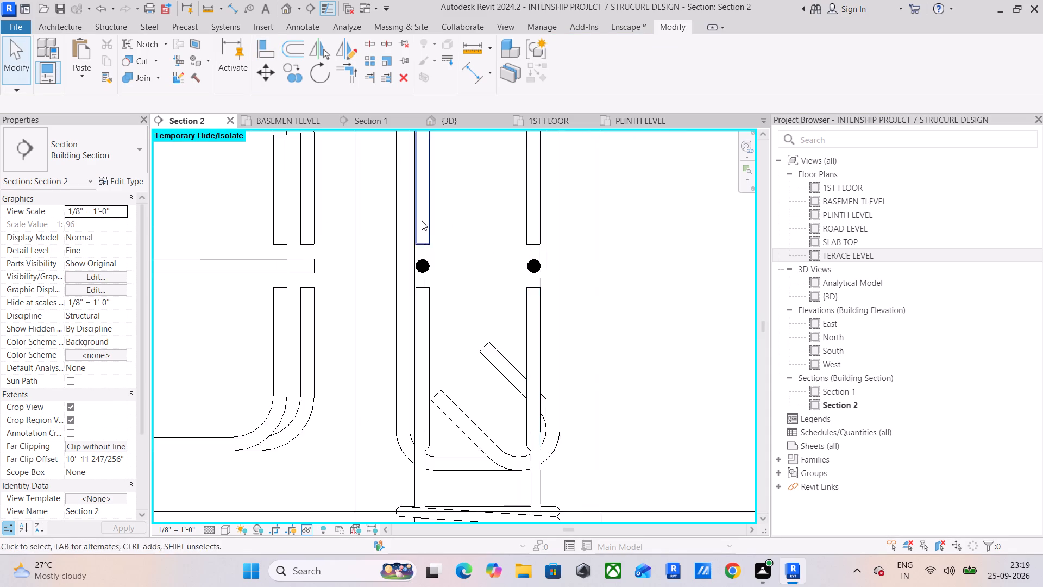
scroll(422, 221, "down", 10)
middle_click_drag(422, 222, 483, 265)
scroll(455, 245, "down", 1)
scroll(469, 227, "up", 5)
scroll(469, 226, "down", 4)
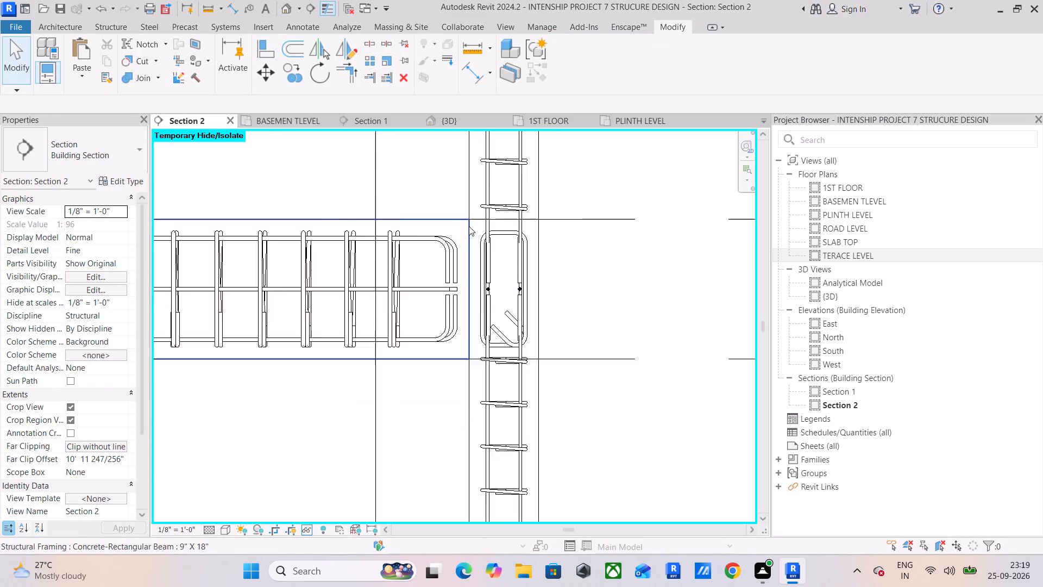
scroll(469, 226, "down", 7)
scroll(394, 192, "down", 3)
scroll(431, 210, "up", 2)
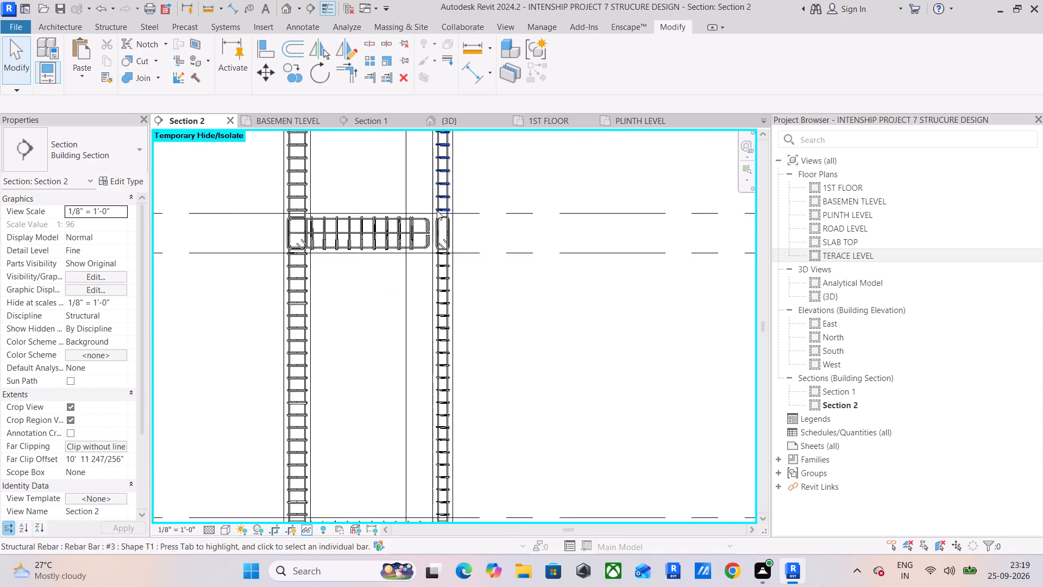
scroll(437, 210, "up", 13)
middle_click_drag(426, 244, 437, 335)
left_click(436, 261)
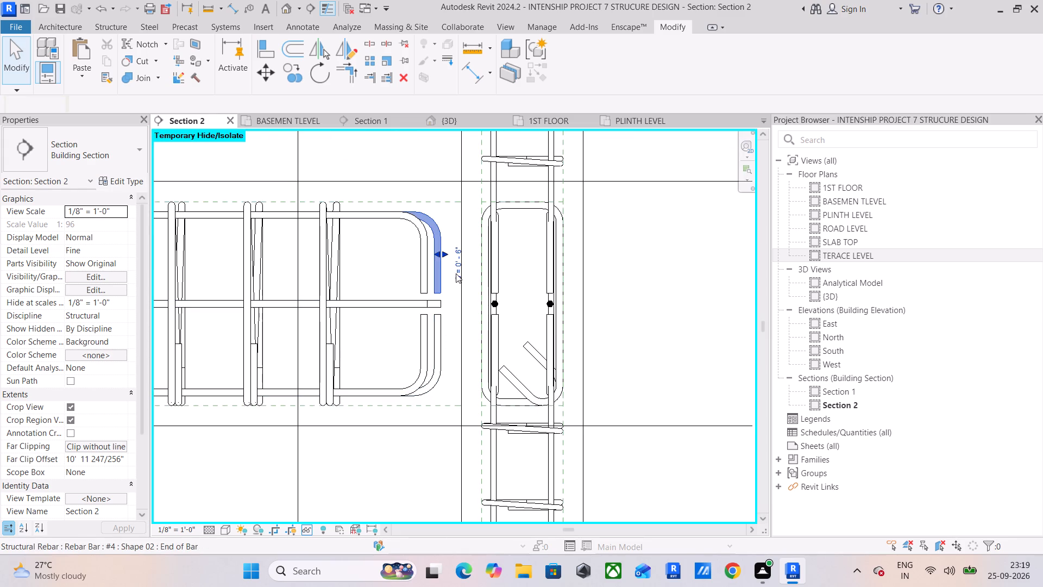
left_click_drag(443, 249, 547, 255)
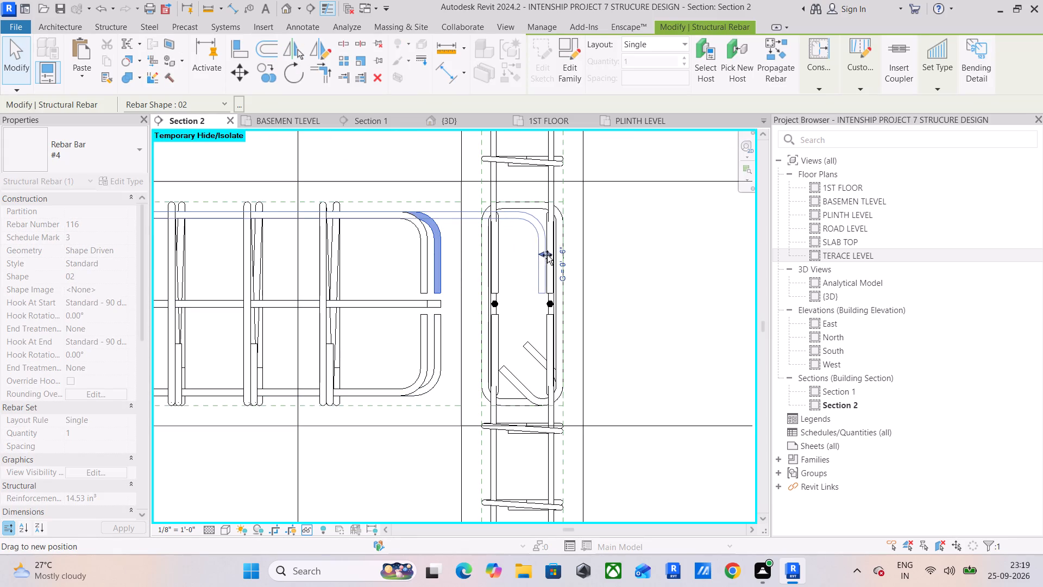
left_click_drag(547, 255, 566, 255)
left_click(439, 254)
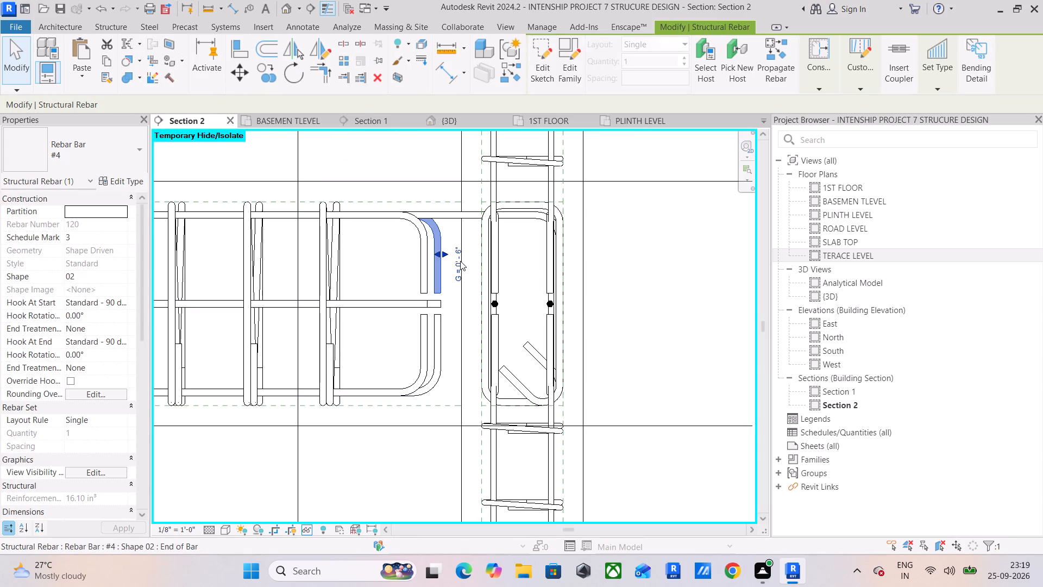
left_click_drag(444, 257, 562, 264)
left_click(426, 258)
left_click_drag(431, 253, 560, 262)
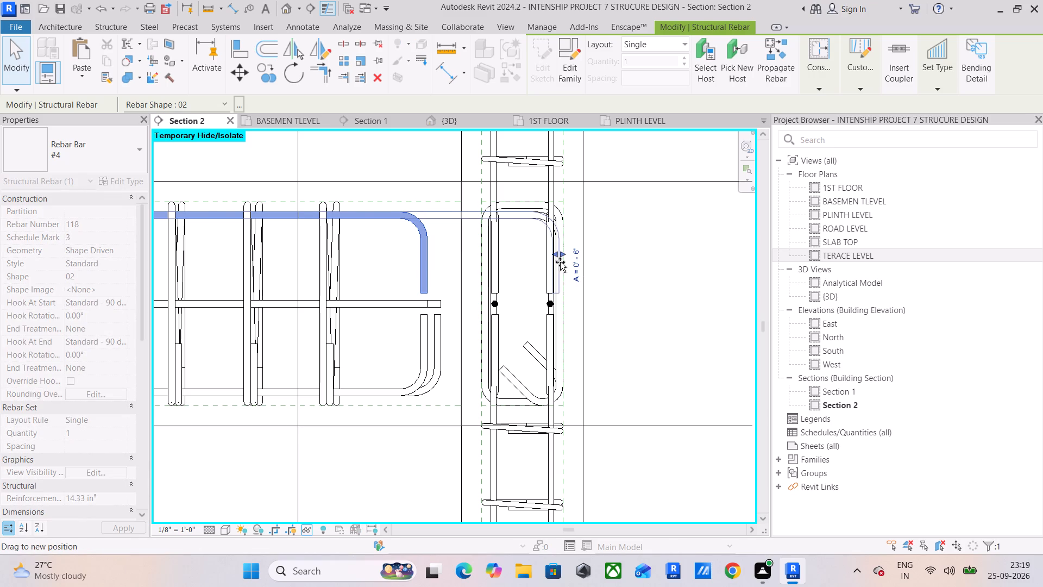
left_click_drag(560, 262, 561, 262)
left_click(432, 341)
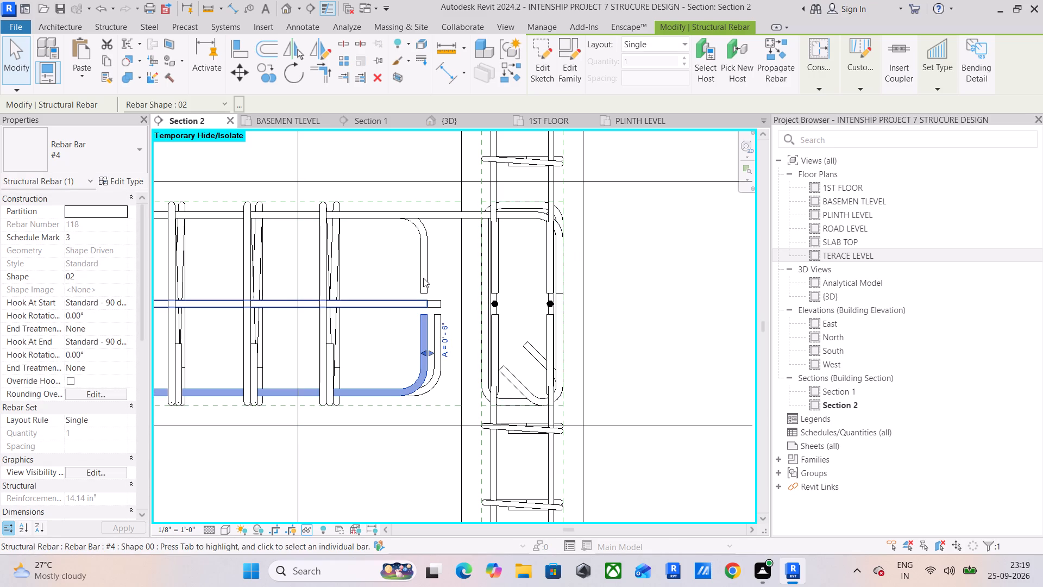
left_click(424, 267)
left_click_drag(431, 259, 563, 267)
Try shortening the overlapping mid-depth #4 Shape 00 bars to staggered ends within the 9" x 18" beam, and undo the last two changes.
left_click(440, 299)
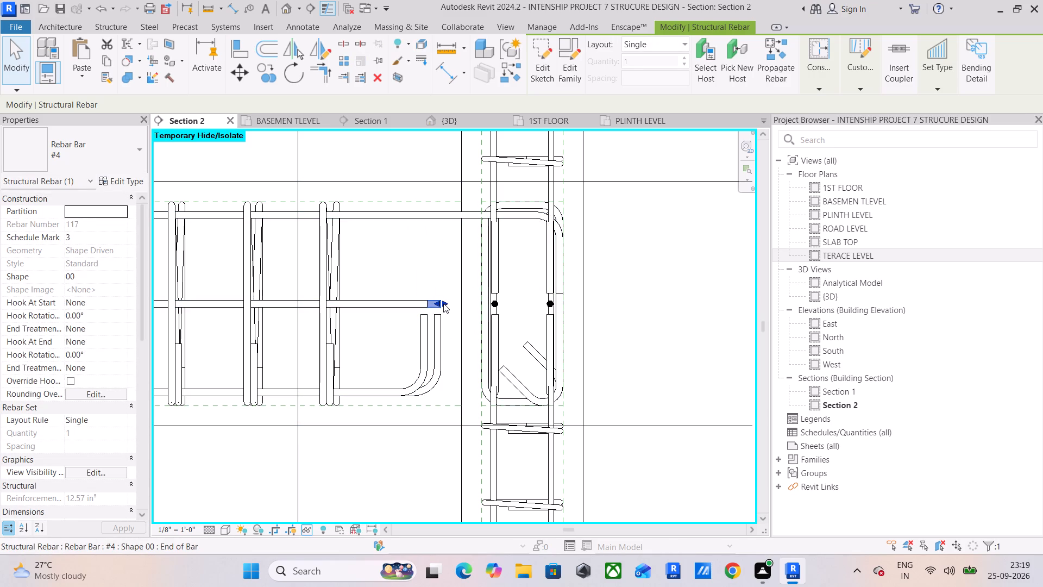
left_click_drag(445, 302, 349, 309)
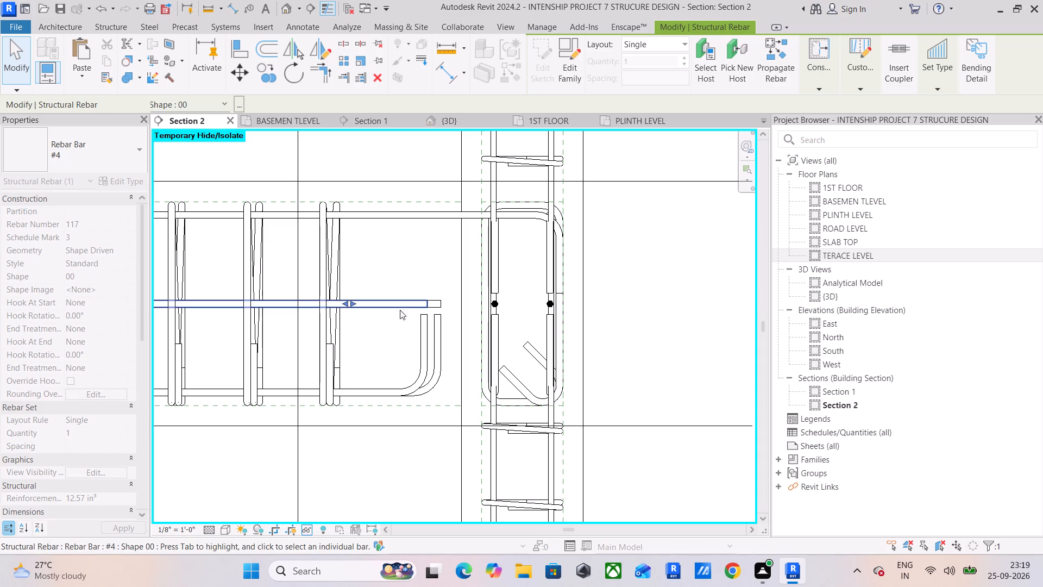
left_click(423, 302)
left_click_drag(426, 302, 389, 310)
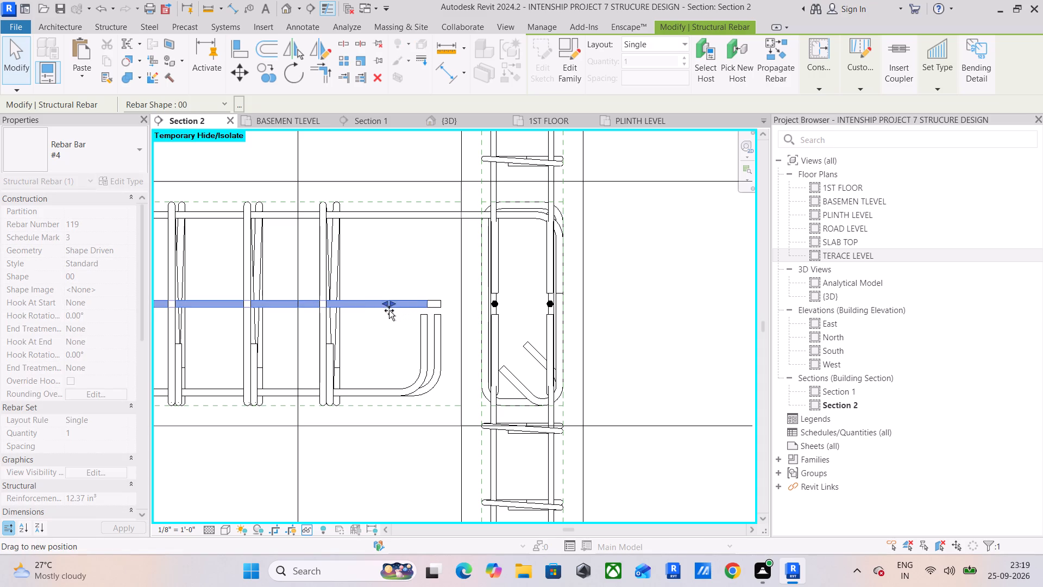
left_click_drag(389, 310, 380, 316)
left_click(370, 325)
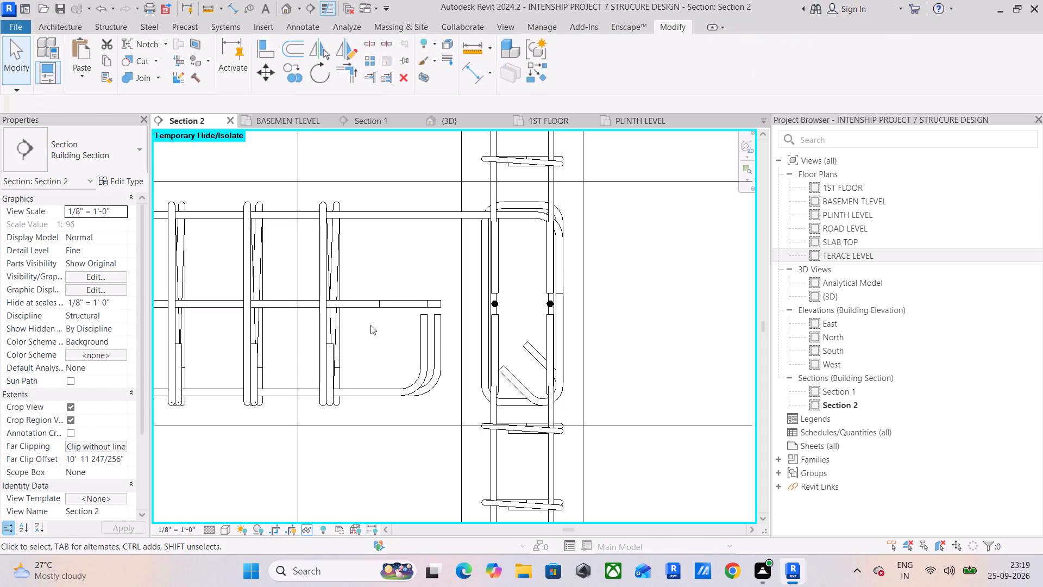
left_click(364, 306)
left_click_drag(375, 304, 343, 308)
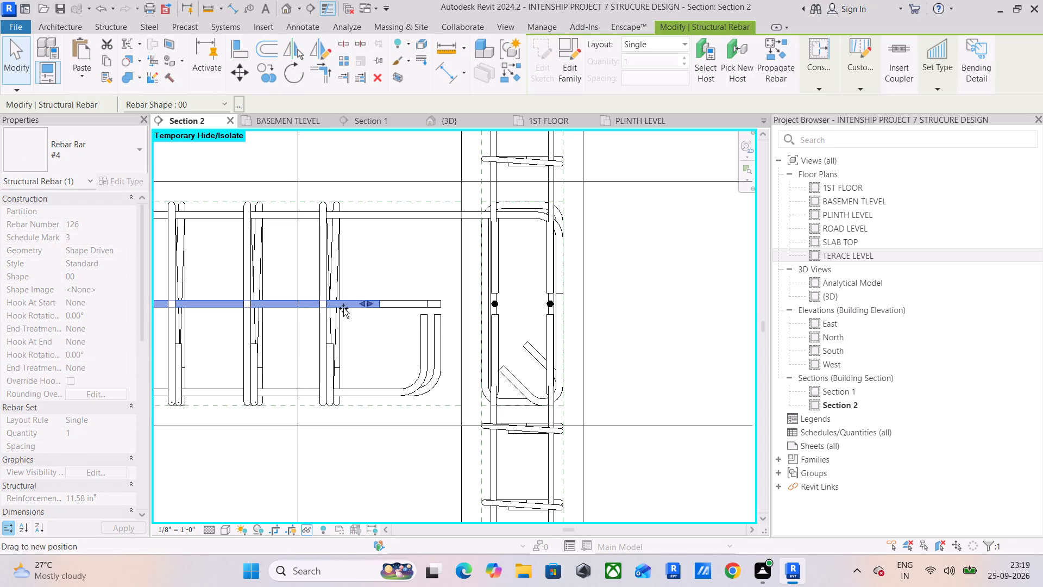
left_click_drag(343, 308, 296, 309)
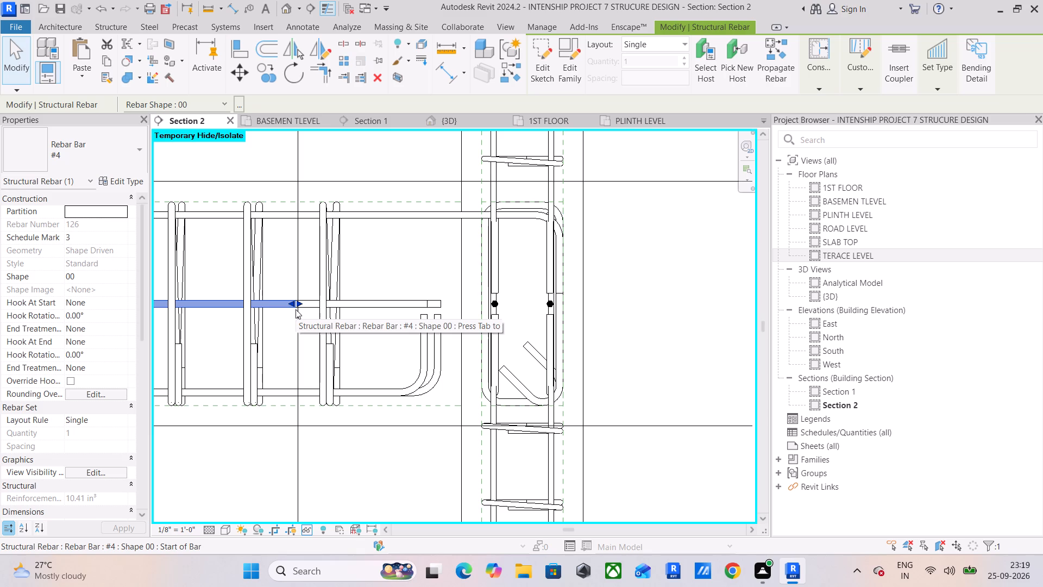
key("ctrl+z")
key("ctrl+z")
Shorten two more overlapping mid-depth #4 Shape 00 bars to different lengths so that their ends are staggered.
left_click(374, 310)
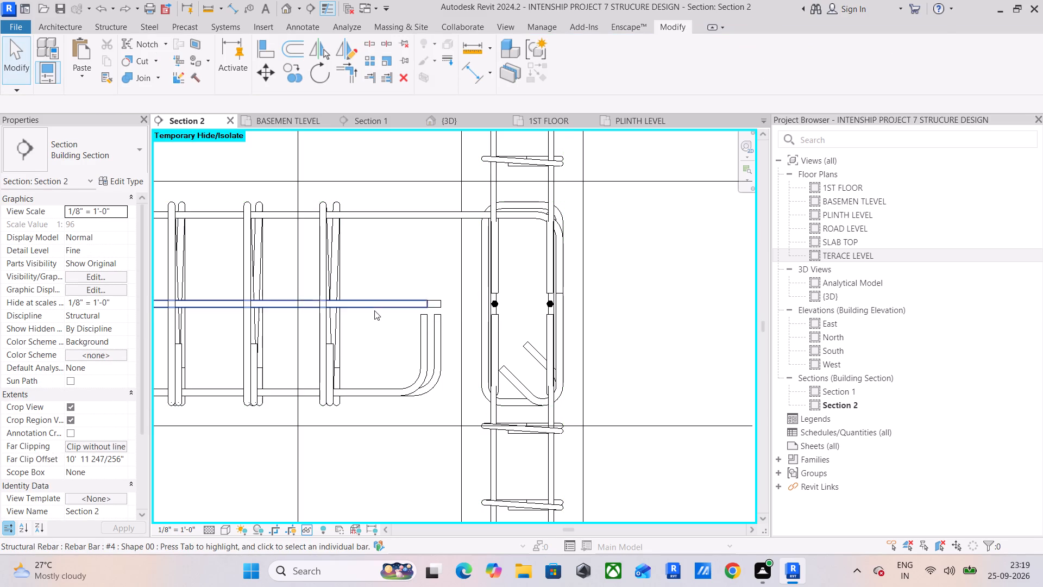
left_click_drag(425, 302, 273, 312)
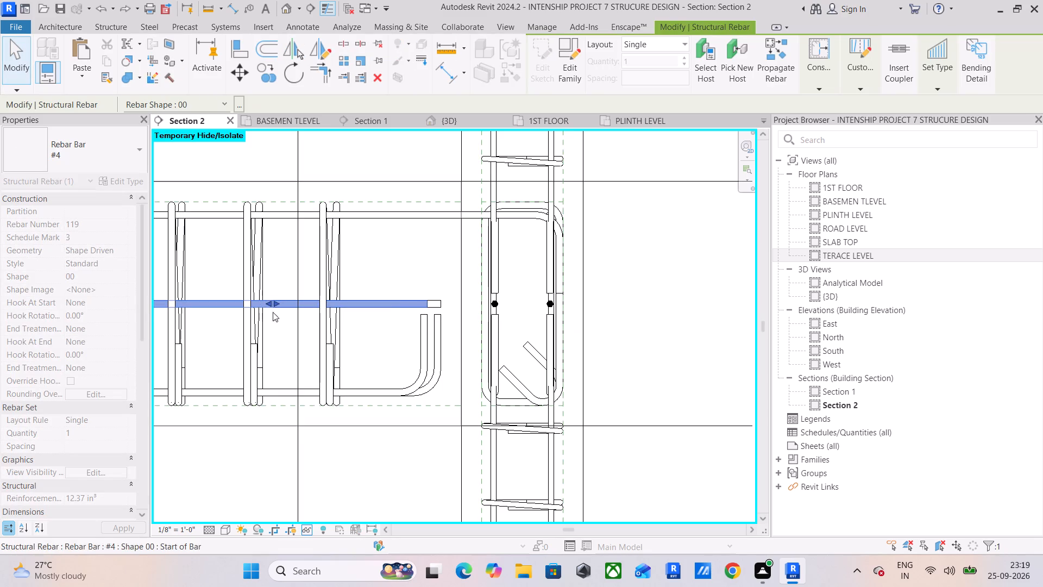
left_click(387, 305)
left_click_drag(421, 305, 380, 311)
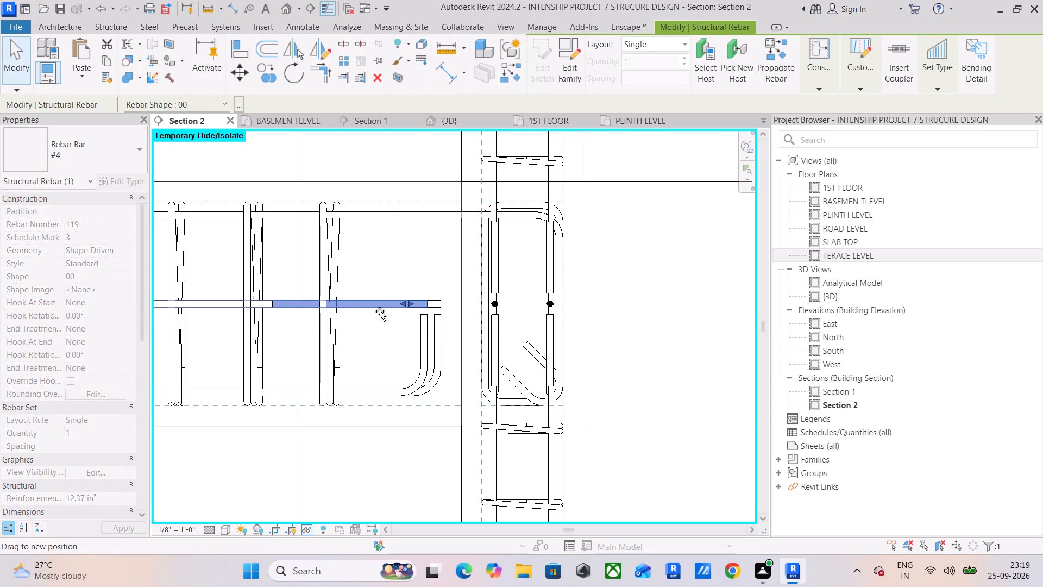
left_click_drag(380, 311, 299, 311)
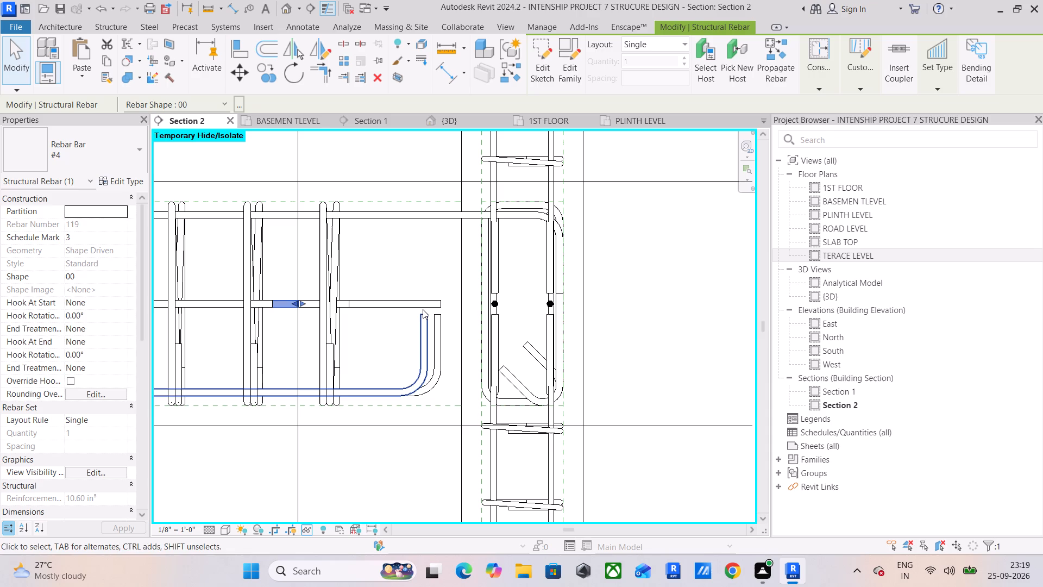
Extend the four mid-depth #4 Shape 00 bars of the 9" x 18" beam to the far side of the adjoining beam's stirrup.
left_click(415, 296)
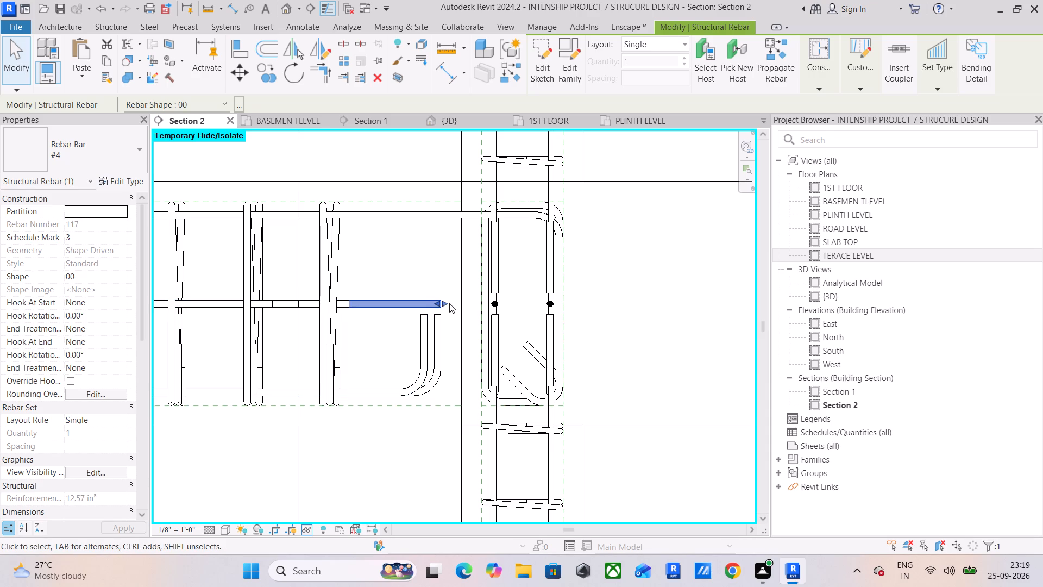
left_click_drag(445, 304, 566, 312)
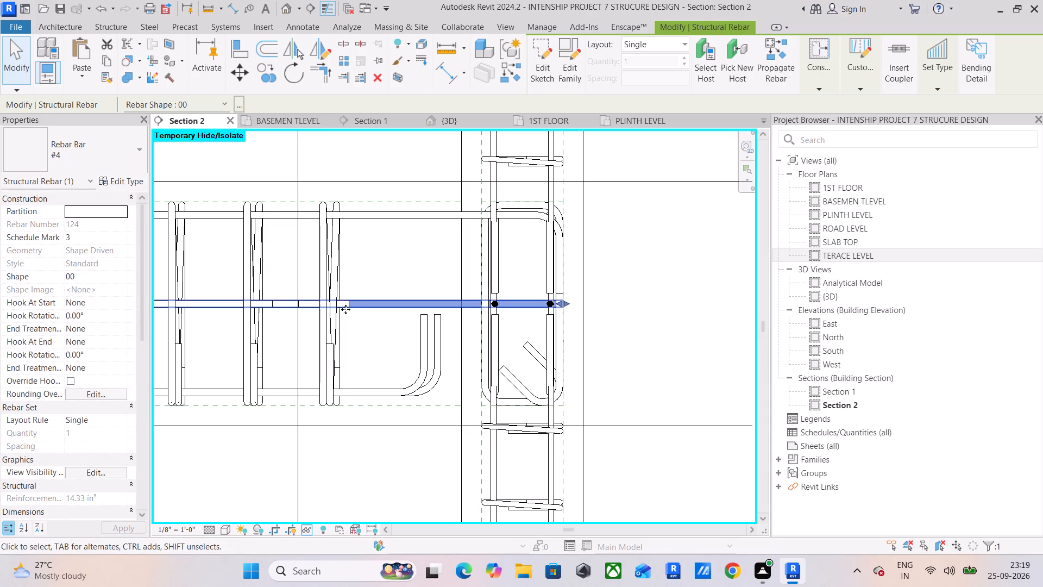
left_click(343, 302)
left_click(355, 336)
left_click(348, 310)
left_click_drag(353, 304, 463, 307)
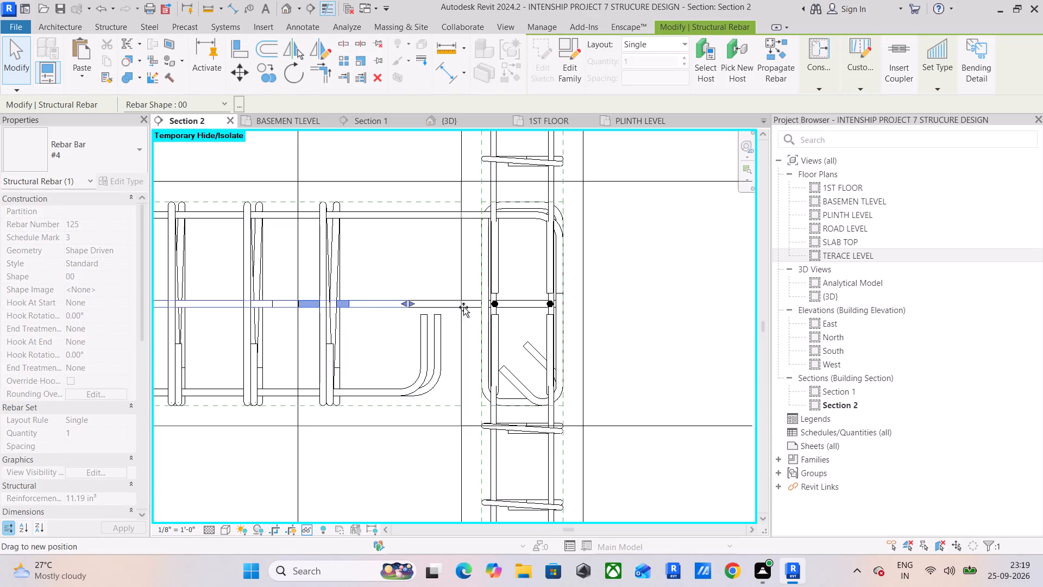
left_click_drag(463, 307, 563, 322)
left_click(380, 319)
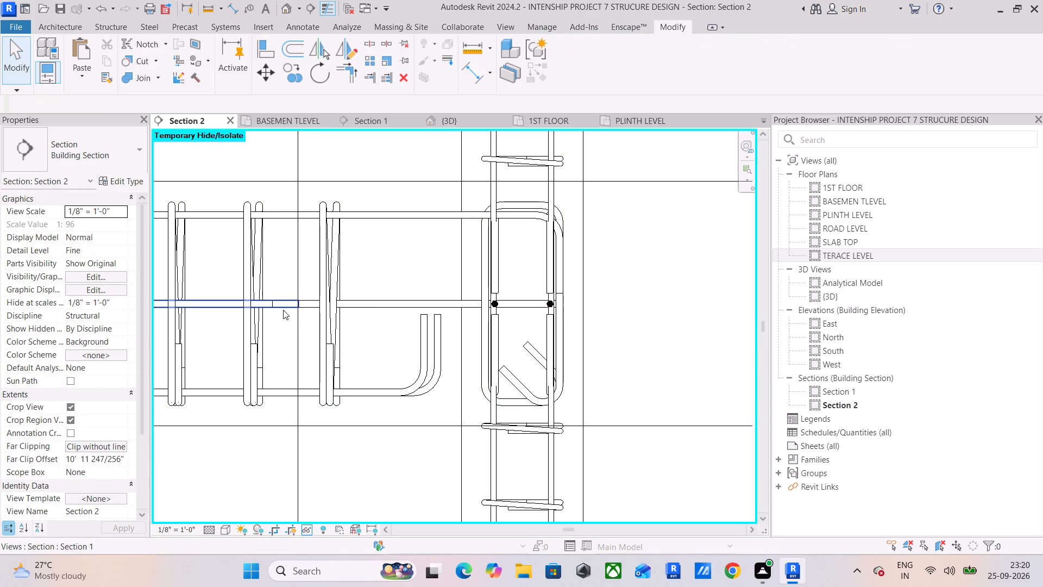
left_click(282, 309)
left_click_drag(305, 304, 569, 315)
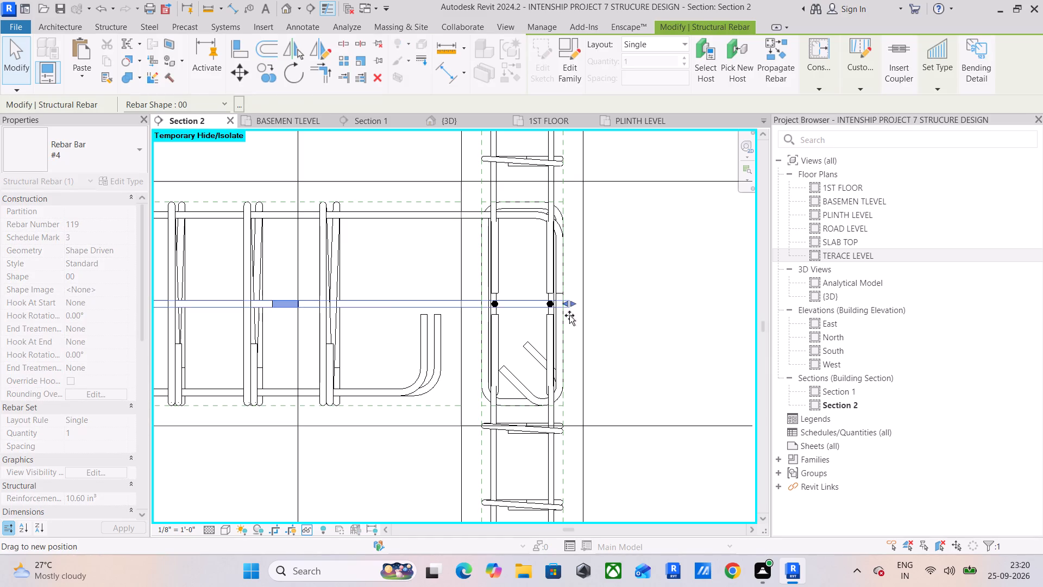
left_click_drag(569, 315, 559, 321)
left_click_drag(559, 321, 563, 326)
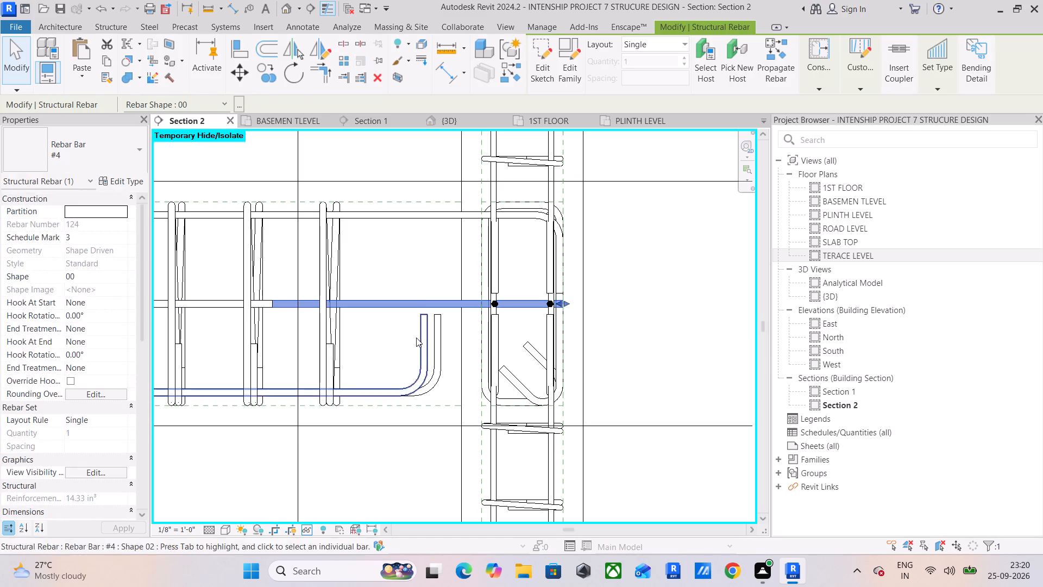
left_click_drag(383, 325, 376, 326)
left_click(273, 308)
left_click_drag(278, 303, 360, 315)
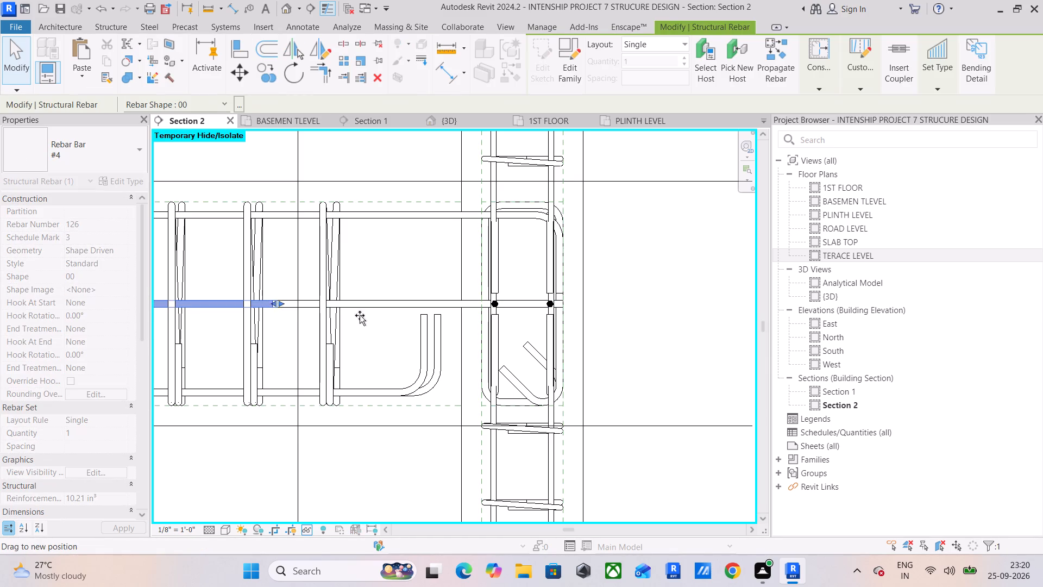
left_click_drag(360, 315, 562, 335)
left_click(385, 334)
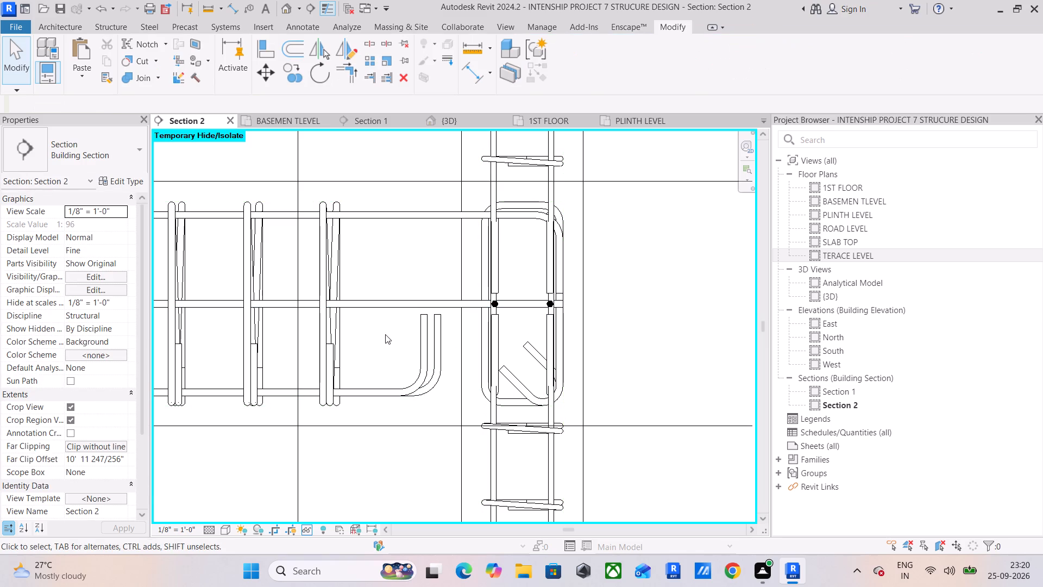
Extend the four bottom hooked #4 Shape 02 bars of the 9" x 18" beam to the far side of the adjoining beam's stirrup.
left_click(441, 344)
left_click_drag(447, 357, 449, 356)
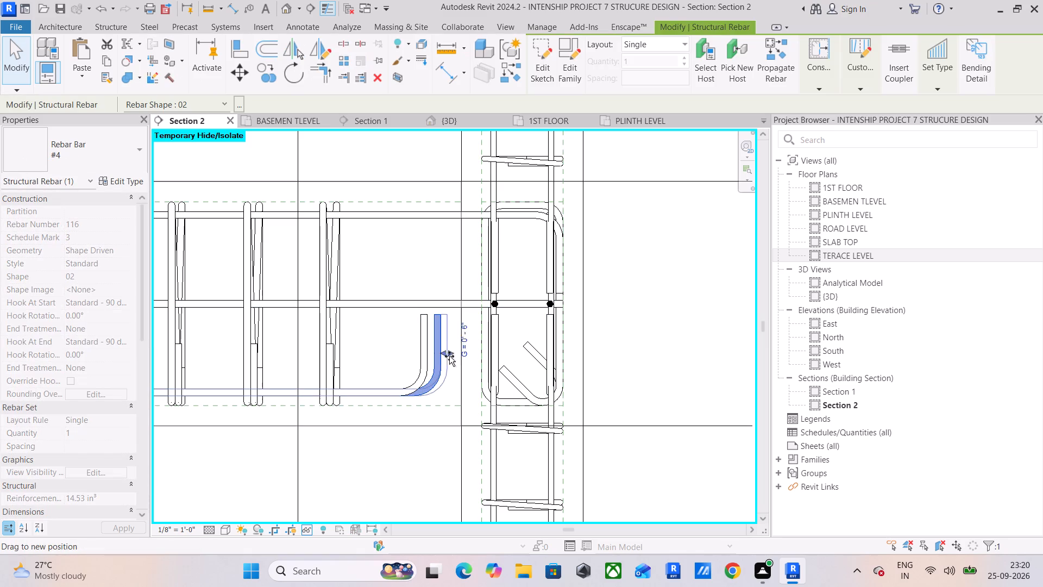
left_click_drag(449, 356, 564, 358)
left_click(443, 346)
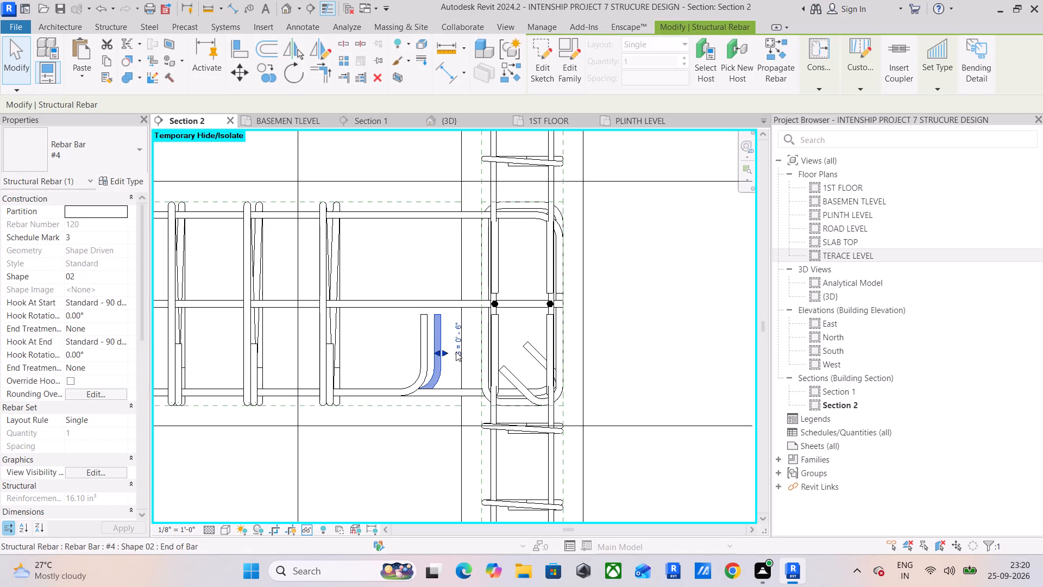
left_click_drag(448, 353, 562, 355)
left_click(425, 346)
left_click_drag(432, 353, 564, 353)
left_click(426, 352)
left_click_drag(434, 351, 560, 357)
left_click(362, 335)
scroll(376, 330, "down", 4)
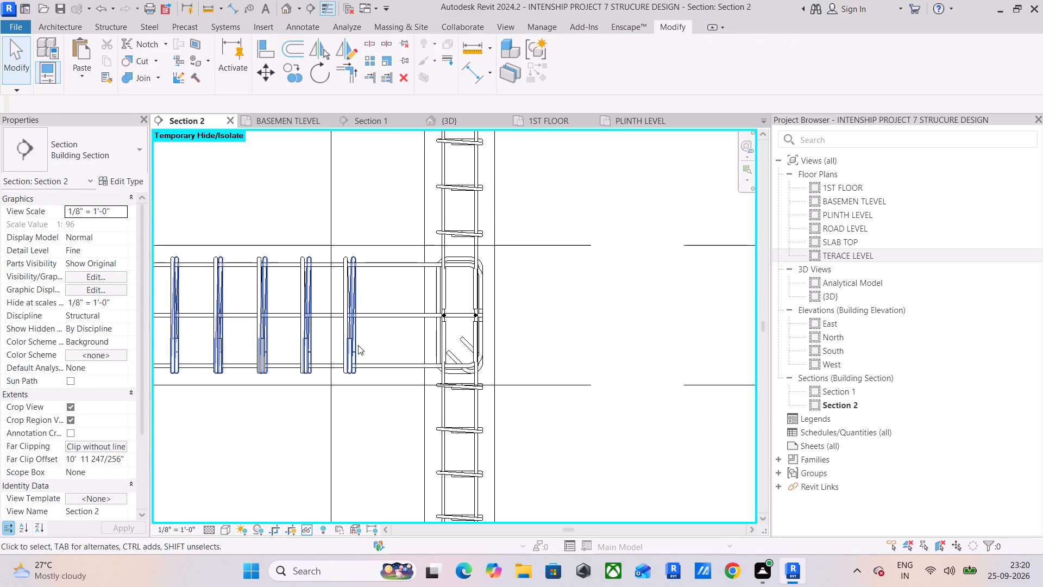
Extend the two overlapping #4 Shape T1 stirrup sets along the short beam to the face of the column at its far end.
left_click(334, 348)
left_click(349, 347)
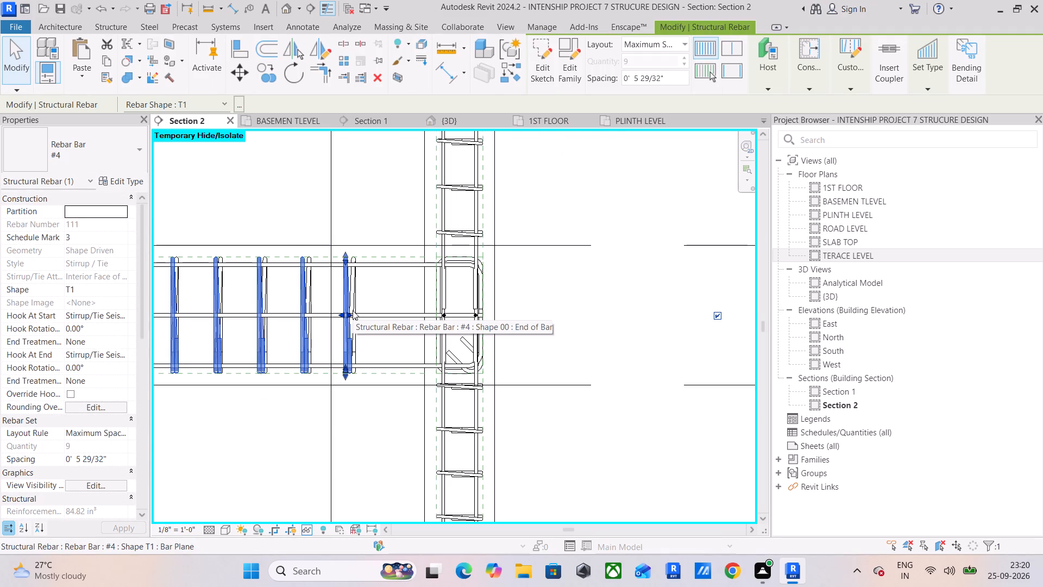
left_click_drag(349, 313, 417, 328)
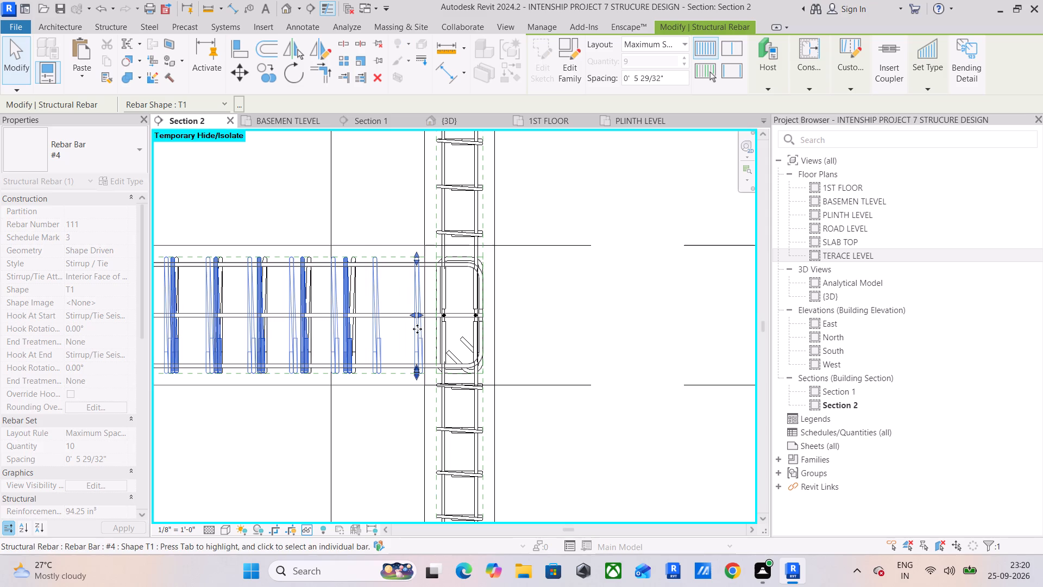
left_click(346, 308)
left_click(349, 301)
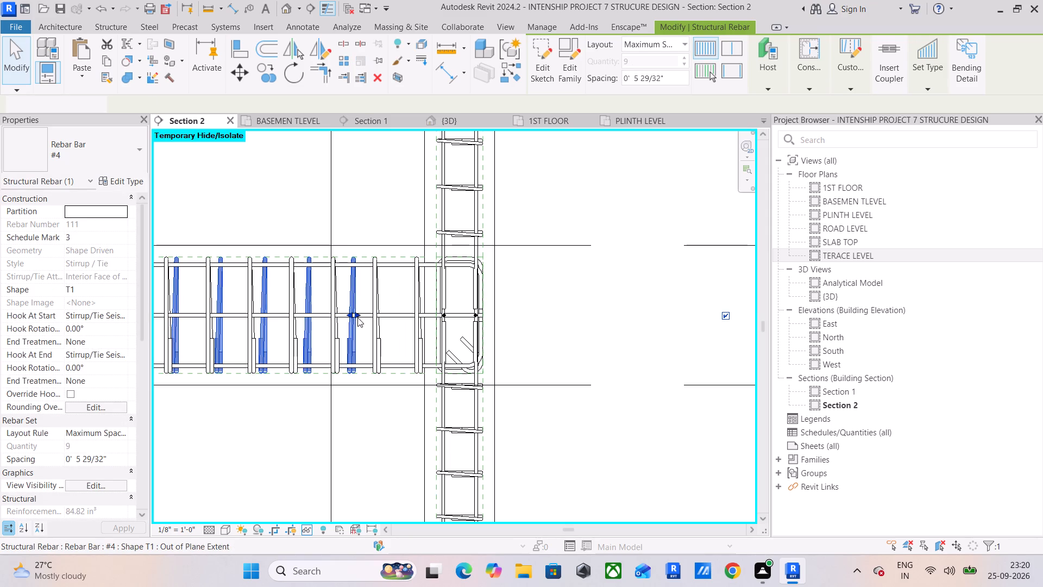
left_click_drag(357, 317, 418, 323)
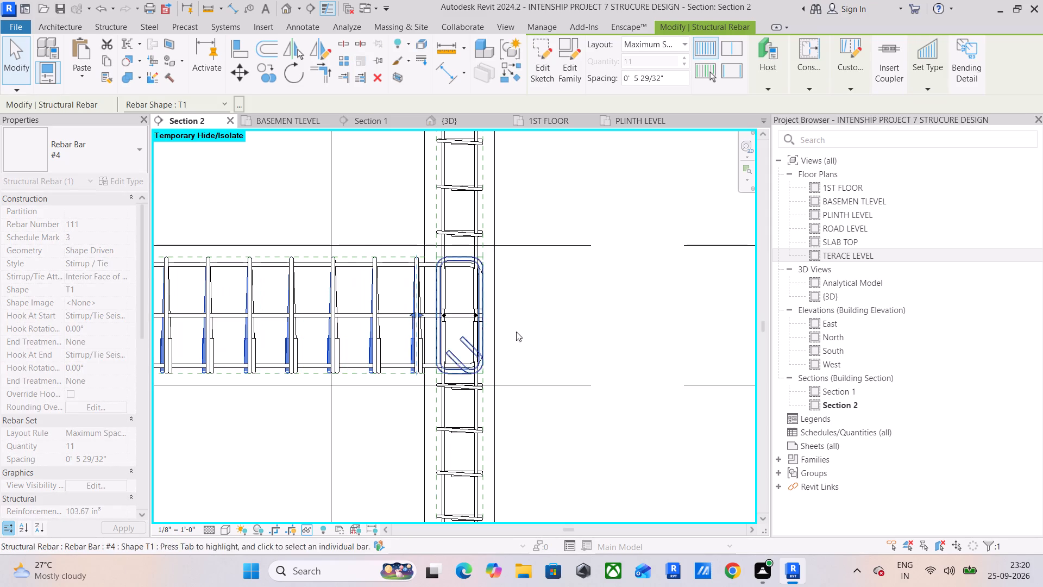
left_click(550, 315)
Review the related warnings for the whole structure in the 3D view and locate the #4 Shape T1 stirrup set placed outside its host.
scroll(550, 315, "down", 4)
middle_click_drag(554, 311, 634, 308)
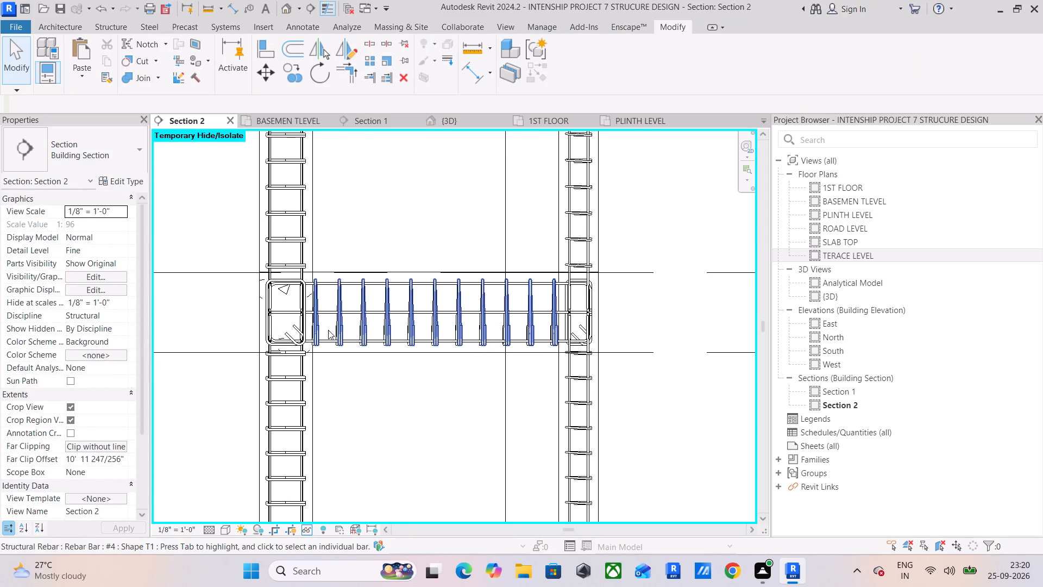
scroll(282, 310, "up", 5)
scroll(305, 321, "down", 5)
scroll(379, 305, "down", 6)
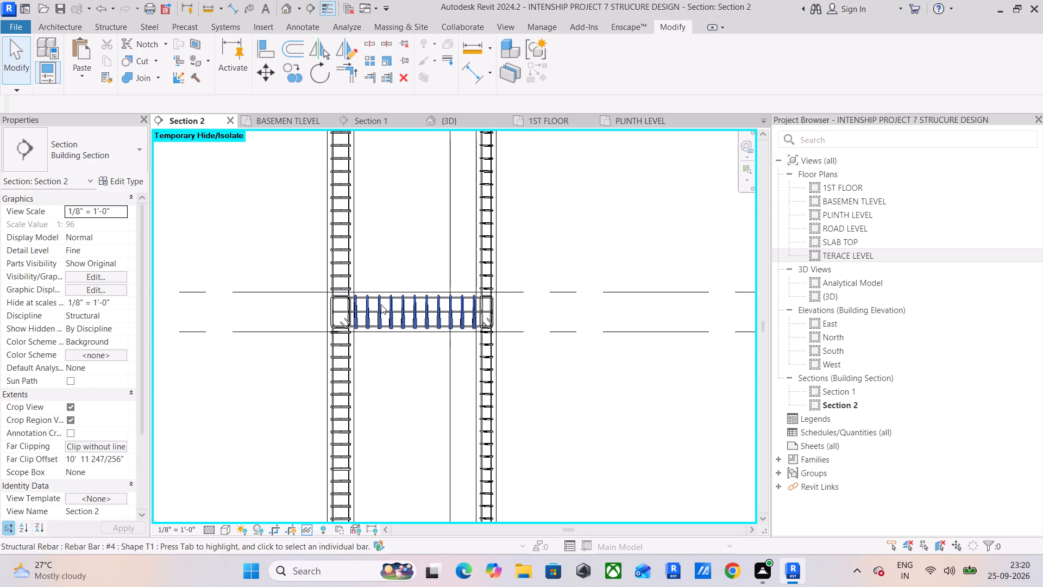
scroll(381, 304, "down", 3)
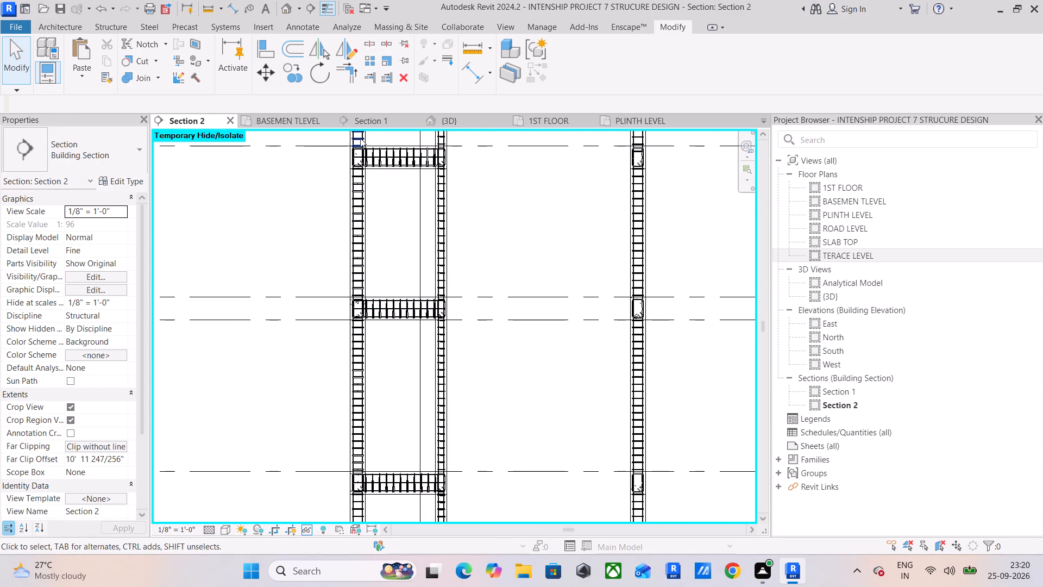
left_click(463, 128)
scroll(433, 217, "down", 14)
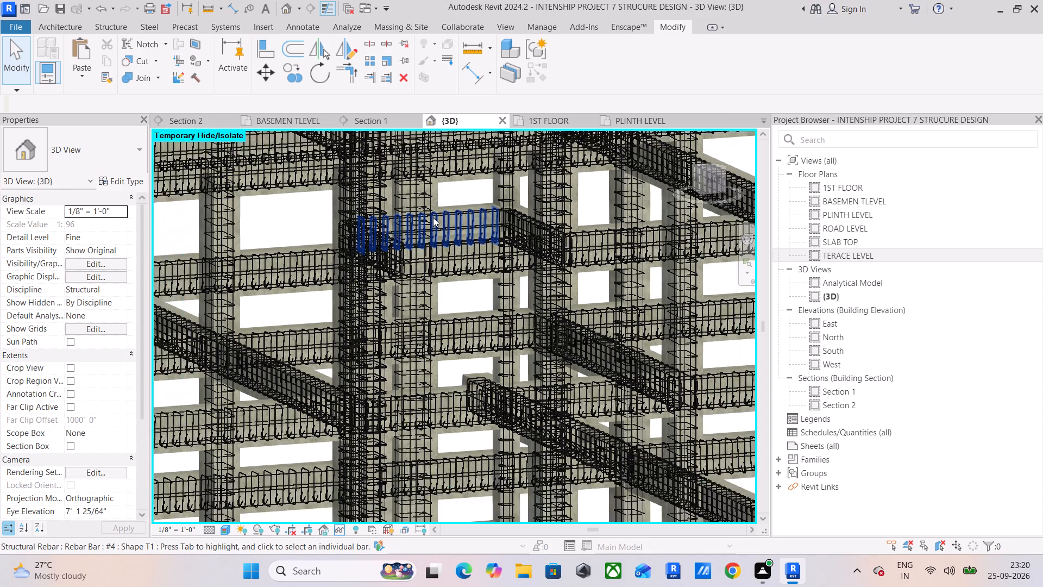
scroll(433, 217, "down", 13)
middle_click_drag(432, 221, 477, 328)
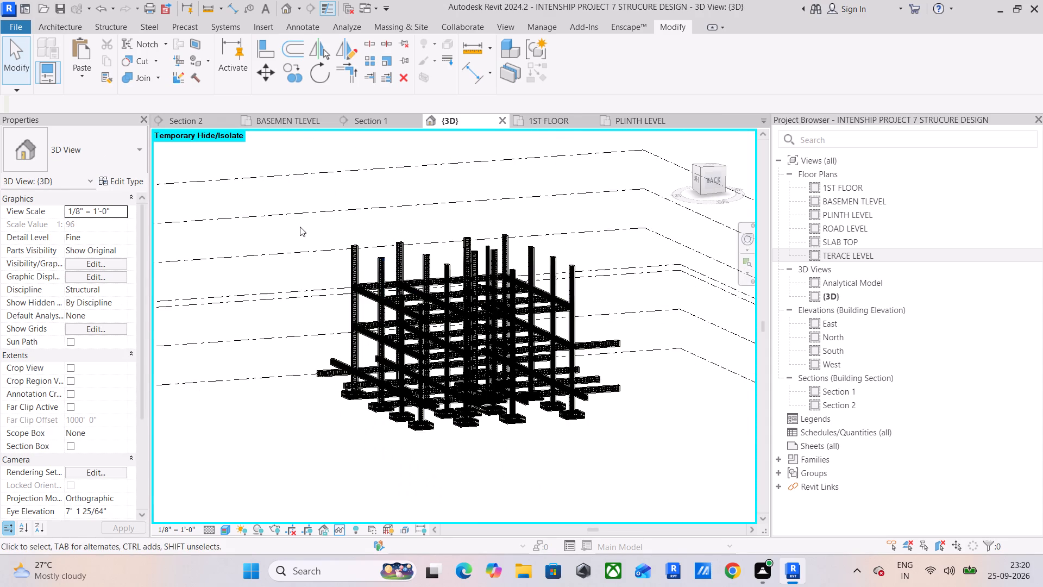
left_click_drag(284, 223, 688, 447)
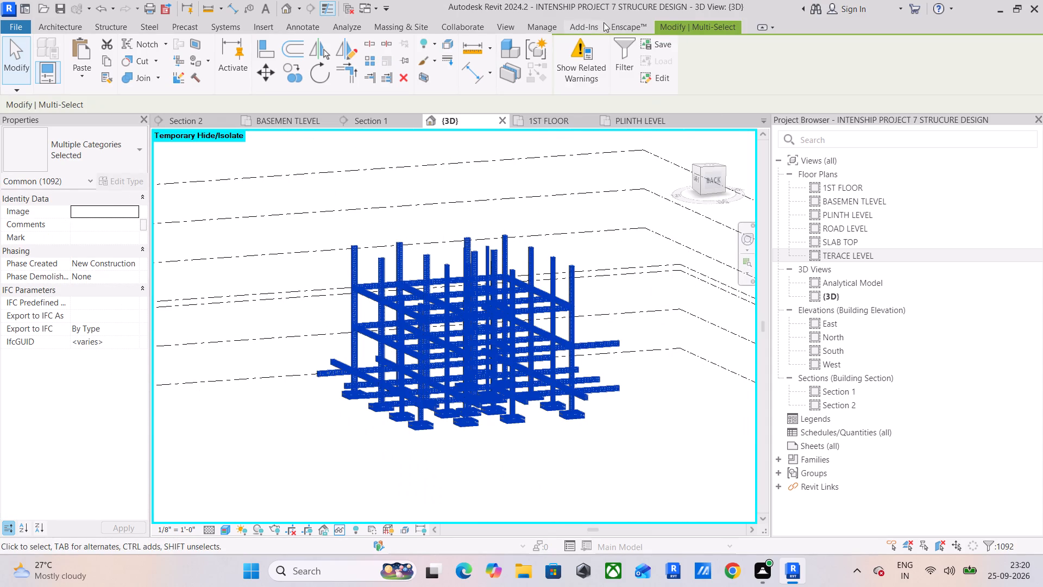
left_click(598, 58)
left_click(793, 318)
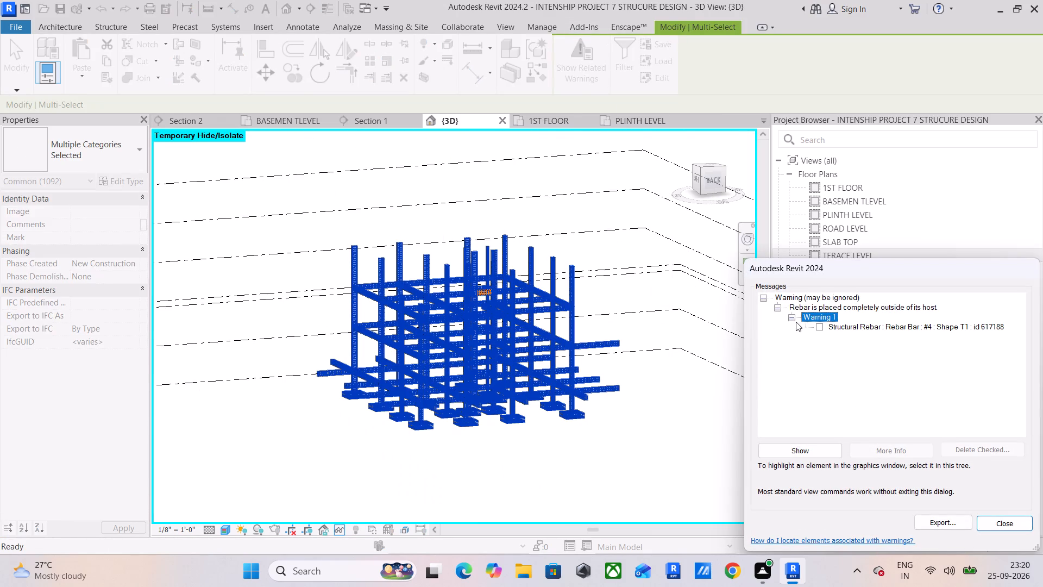
left_click(821, 330)
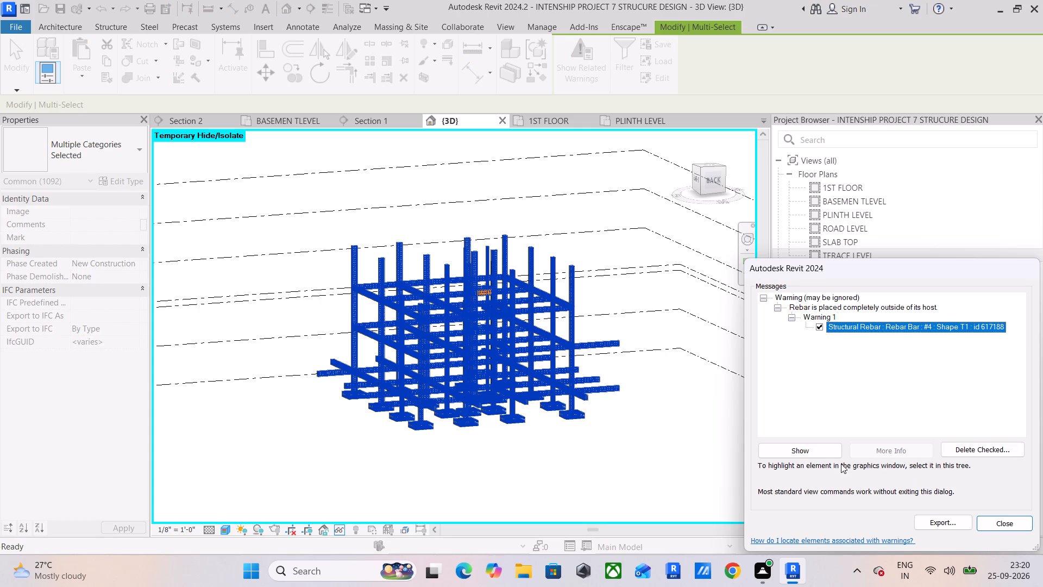
left_click(818, 451)
scroll(370, 320, "up", 4)
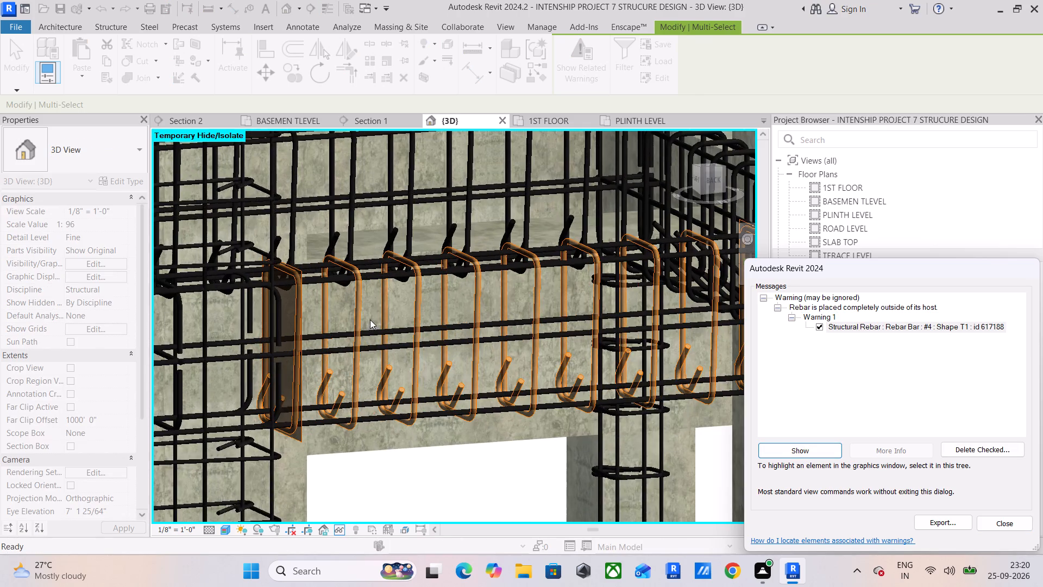
left_click(359, 301)
left_click(990, 524)
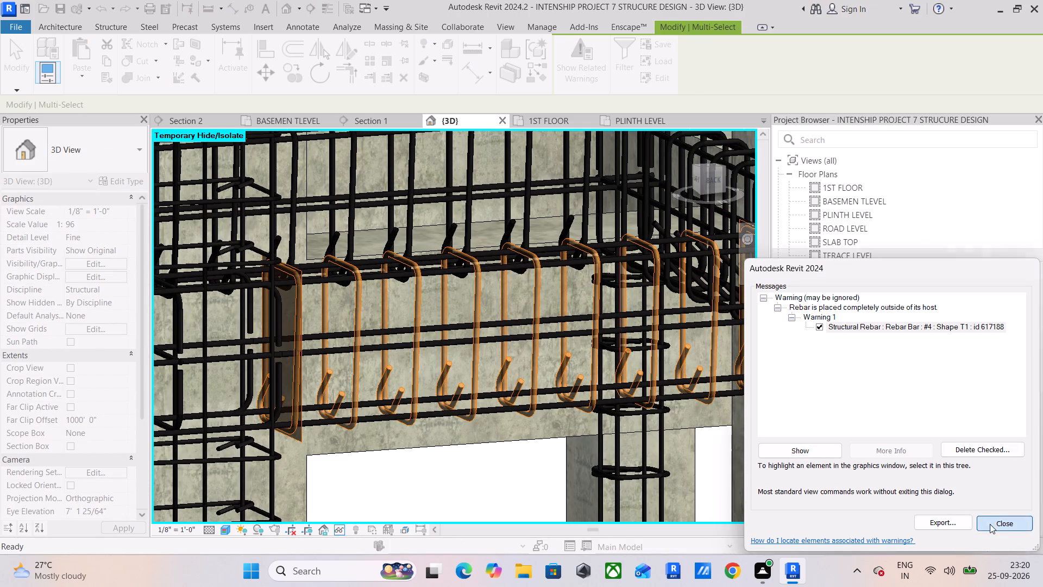
Select the flagged #4 Shape T1 stirrup set and examine its position at the beam-column joint in Section 1 and Section 2.
left_click(356, 309)
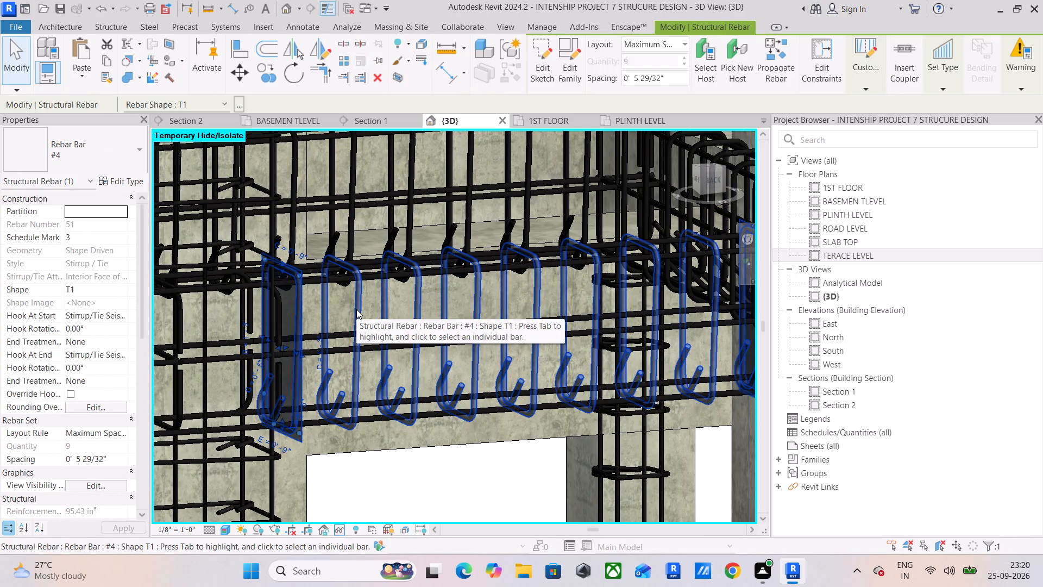
left_click(374, 128)
left_click(381, 116)
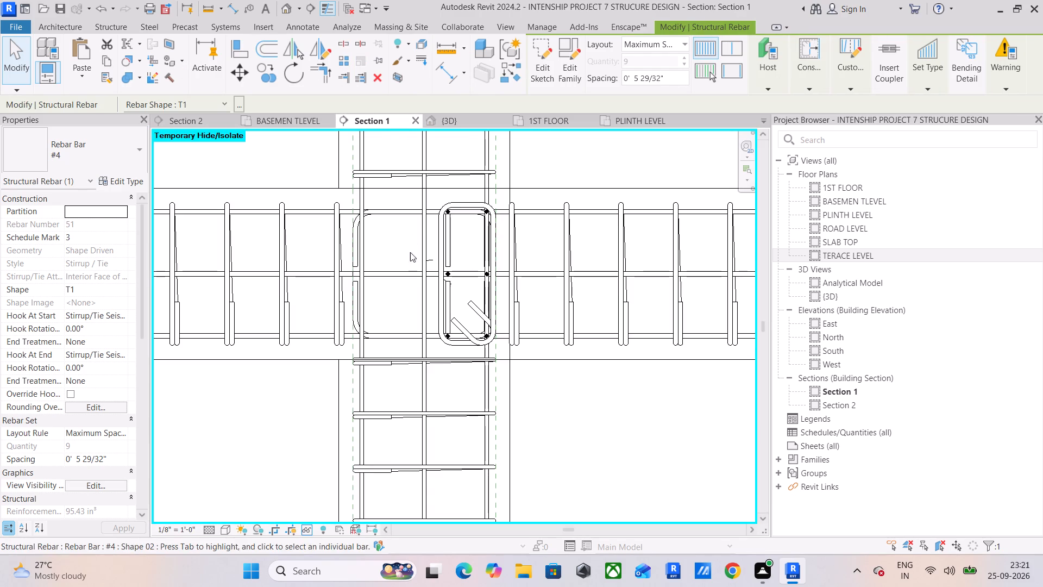
scroll(384, 216, "down", 17)
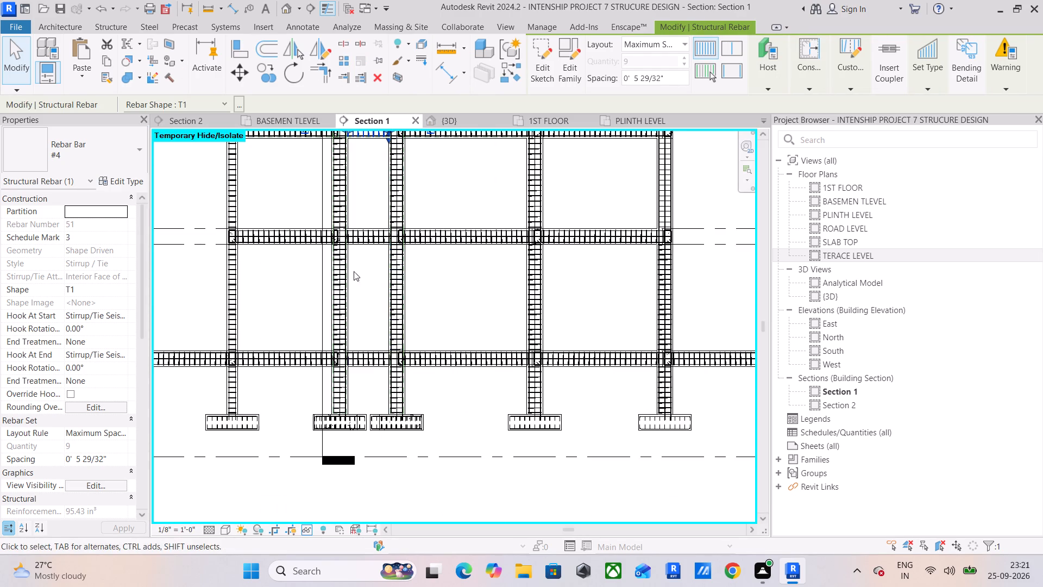
left_click(183, 125)
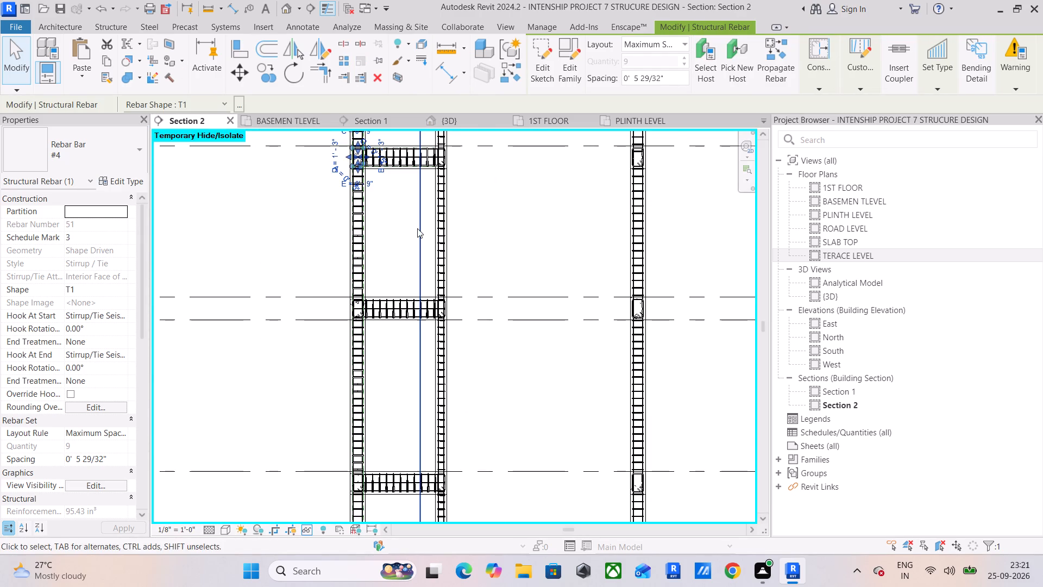
scroll(343, 171, "up", 5)
middle_click_drag(358, 169, 370, 321)
scroll(385, 286, "up", 9)
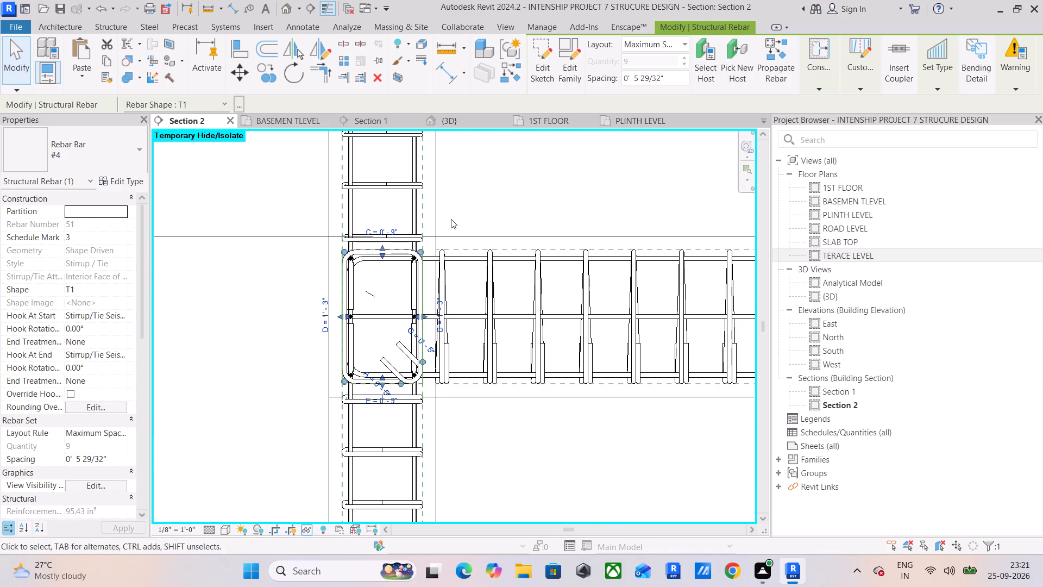
scroll(454, 226, "down", 8)
middle_click_drag(481, 248, 406, 239)
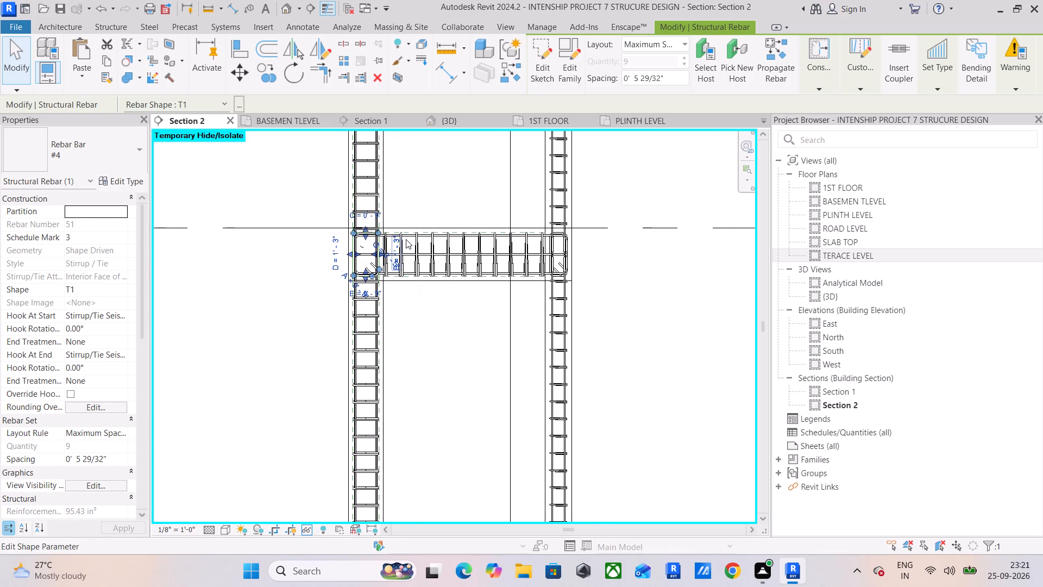
scroll(358, 230, "up", 8)
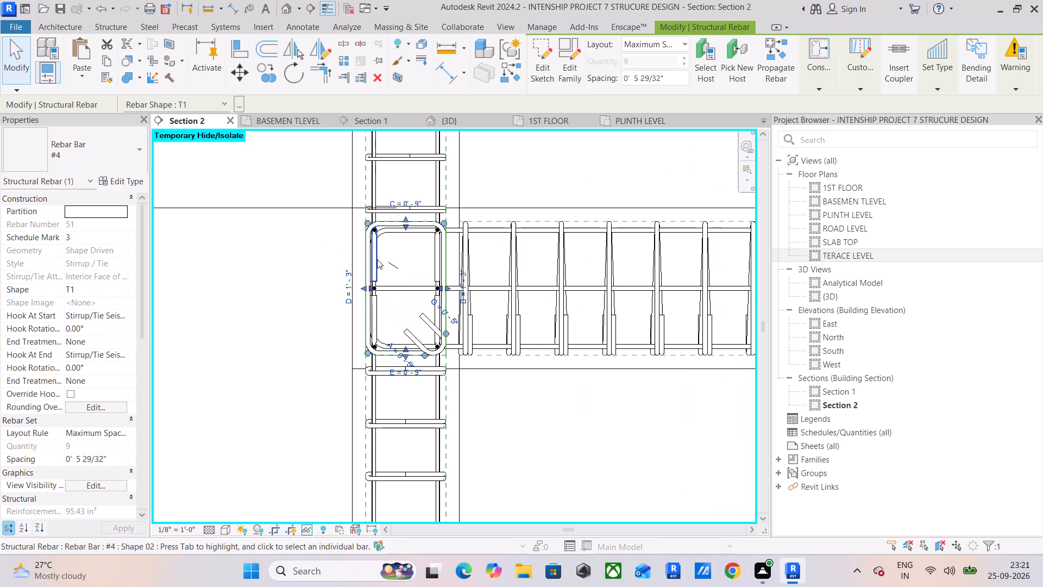
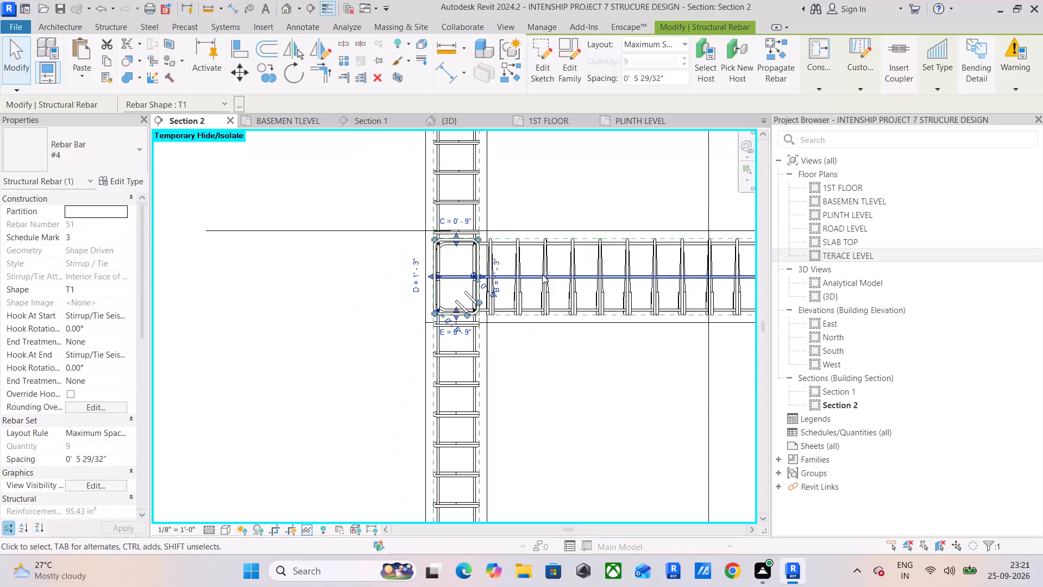
Delete the flagged #4 Shape T1 stirrup set at the beam-column joint in Section 2.
middle_click_drag(542, 274, 229, 276)
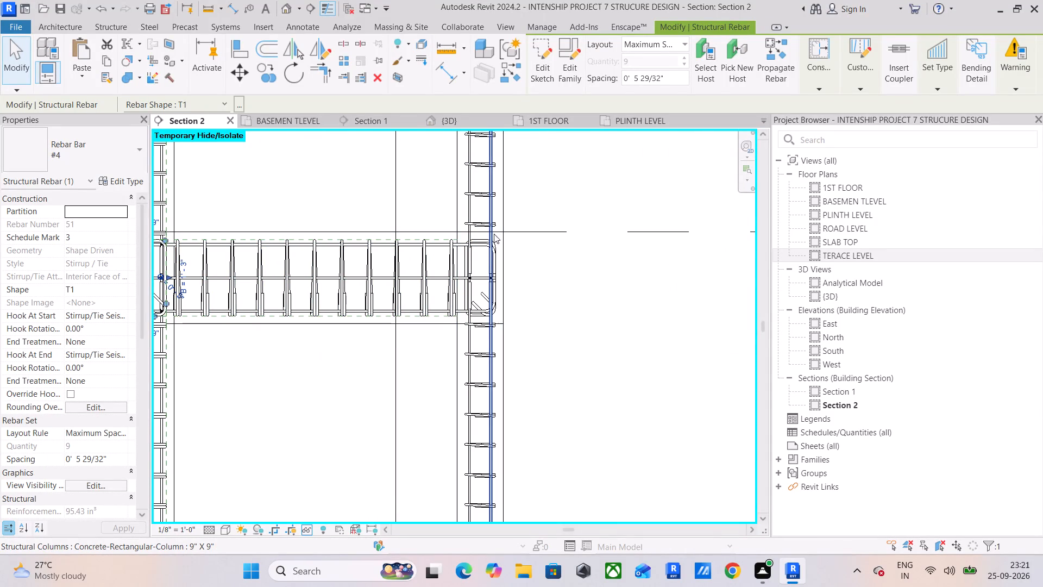
middle_click_drag(493, 235, 638, 245)
scroll(378, 282, "down", 4)
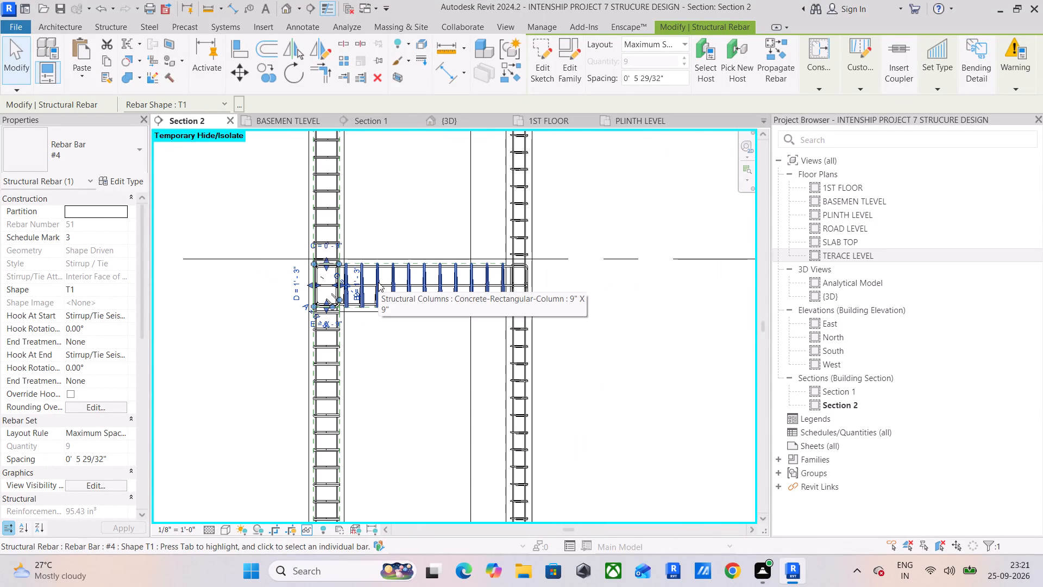
scroll(378, 282, "down", 3)
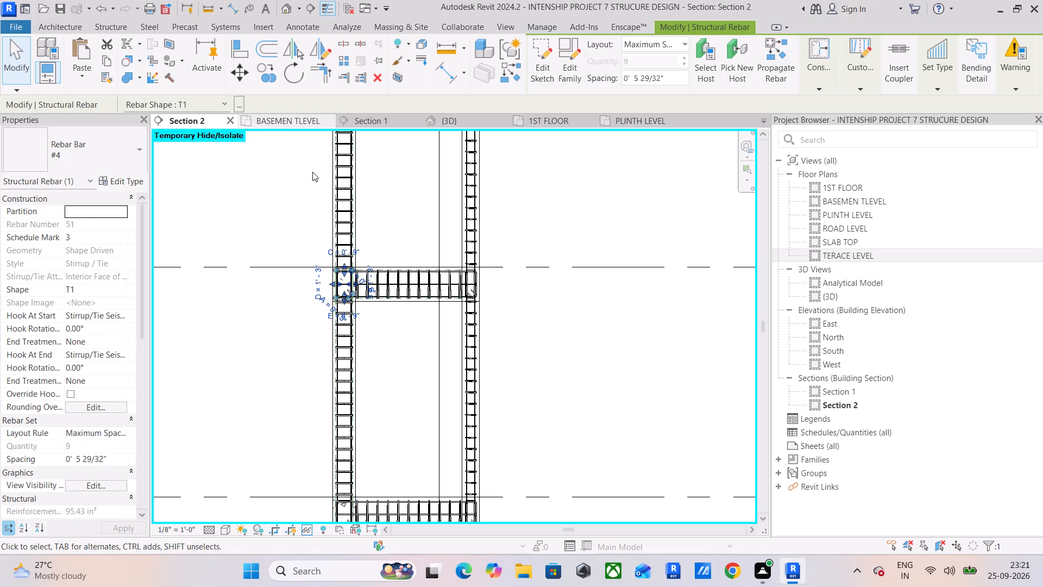
middle_click_drag(355, 339, 388, 209)
scroll(345, 435, "up", 3)
scroll(389, 368, "up", 4)
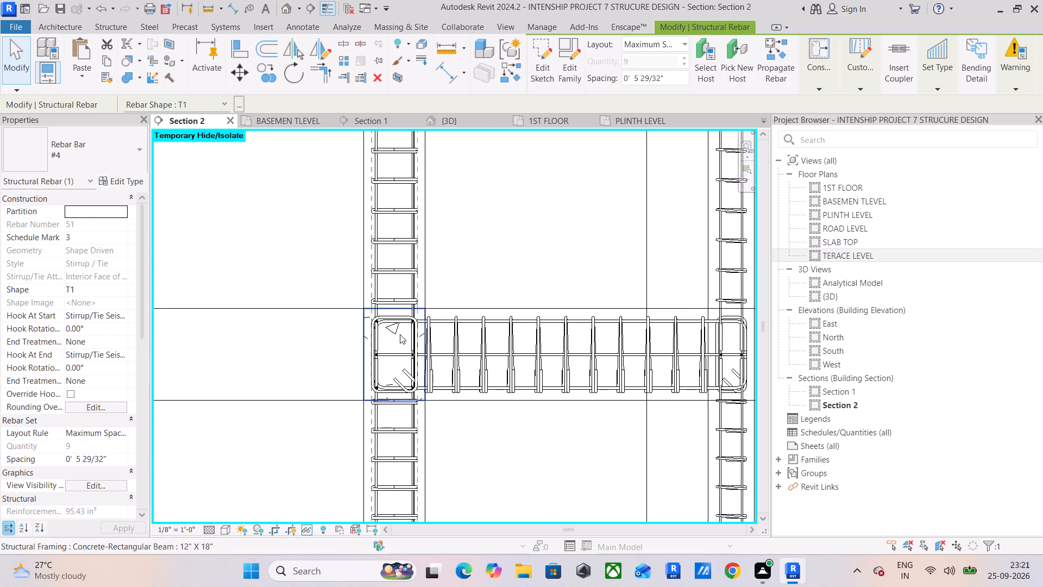
scroll(400, 324, "down", 3)
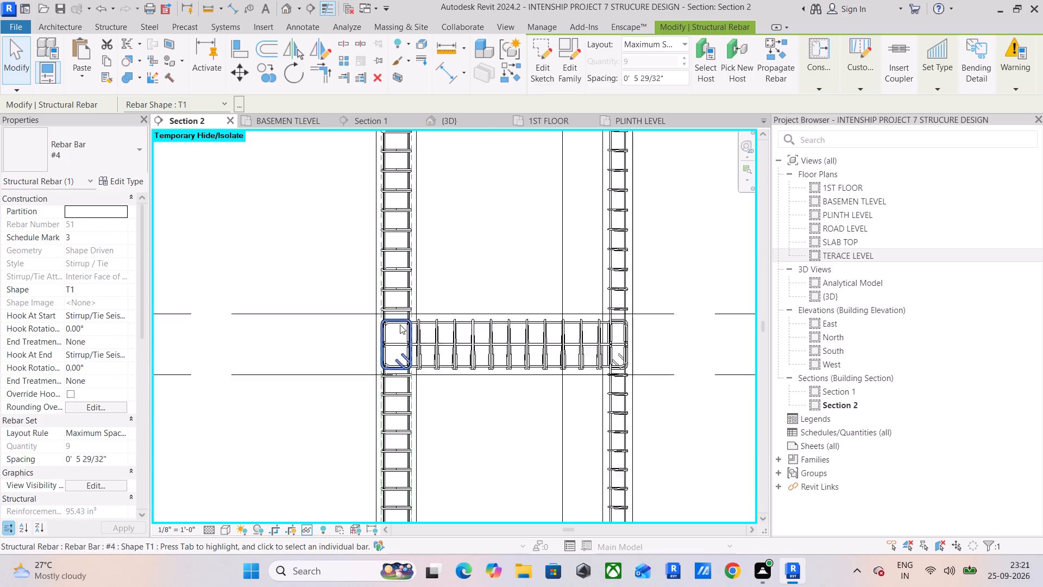
scroll(400, 324, "down", 2)
middle_click_drag(400, 324, 402, 518)
key("Delete")
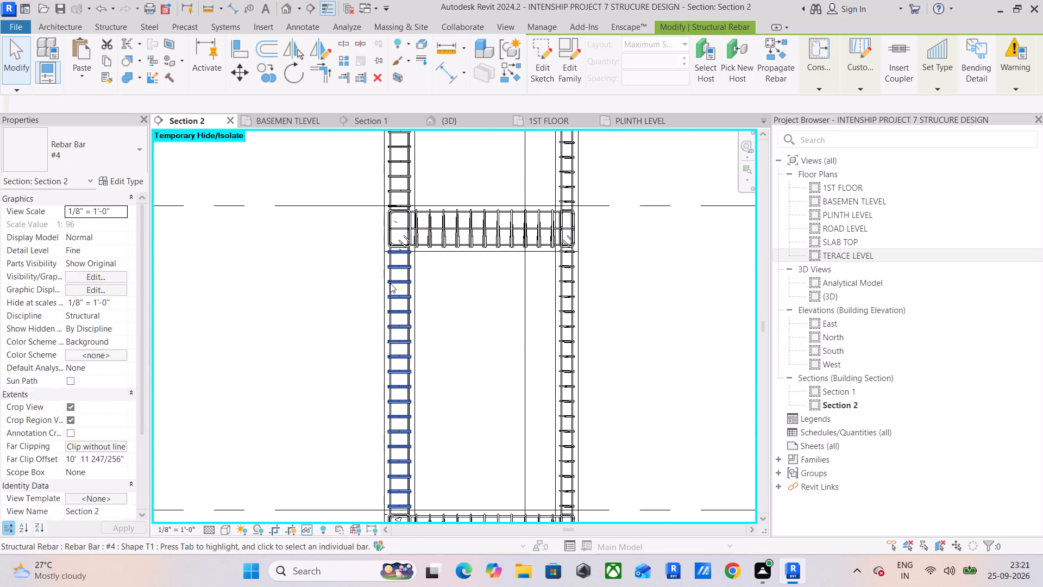
scroll(400, 204, "up", 8)
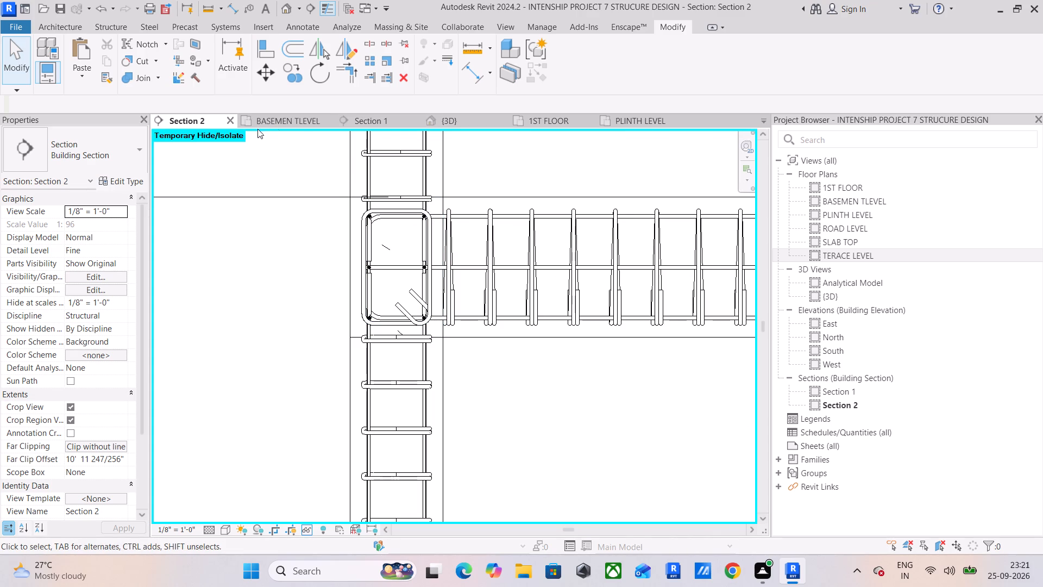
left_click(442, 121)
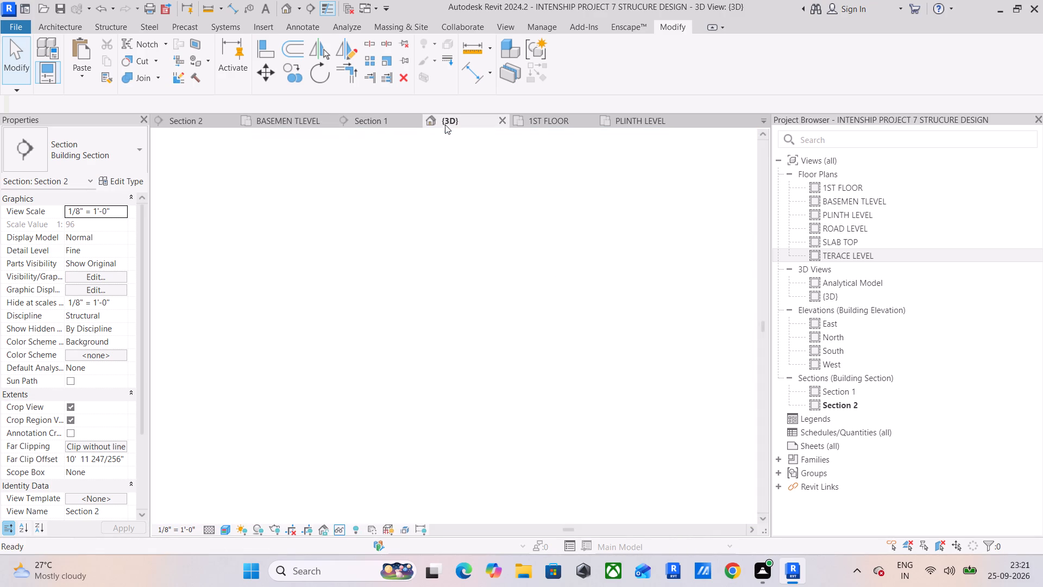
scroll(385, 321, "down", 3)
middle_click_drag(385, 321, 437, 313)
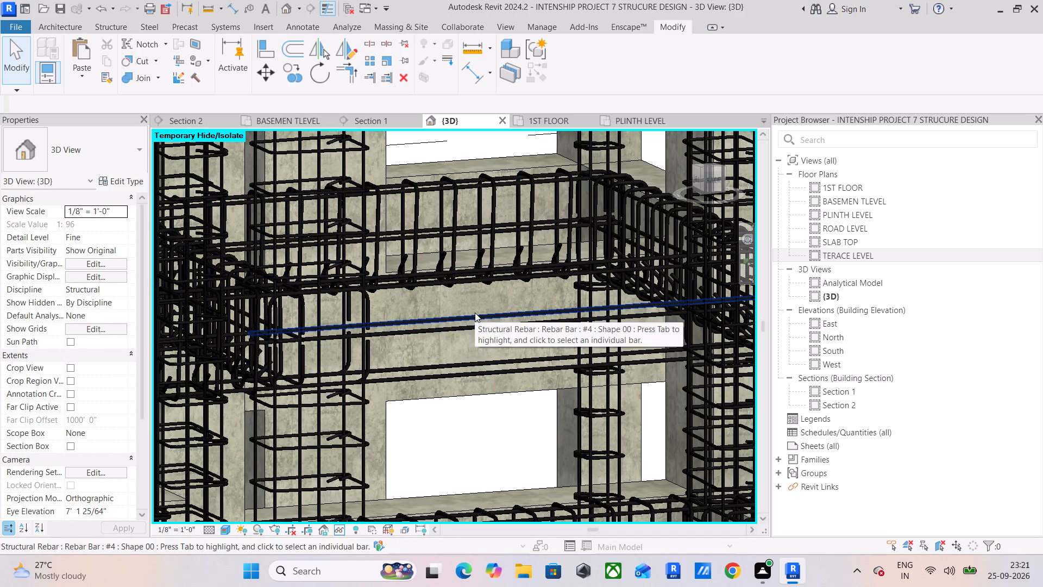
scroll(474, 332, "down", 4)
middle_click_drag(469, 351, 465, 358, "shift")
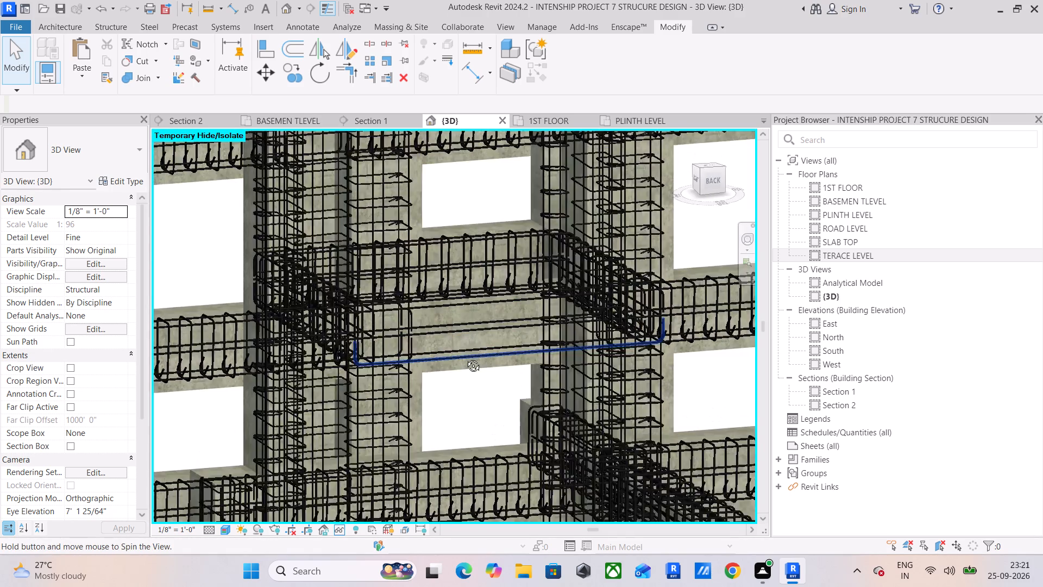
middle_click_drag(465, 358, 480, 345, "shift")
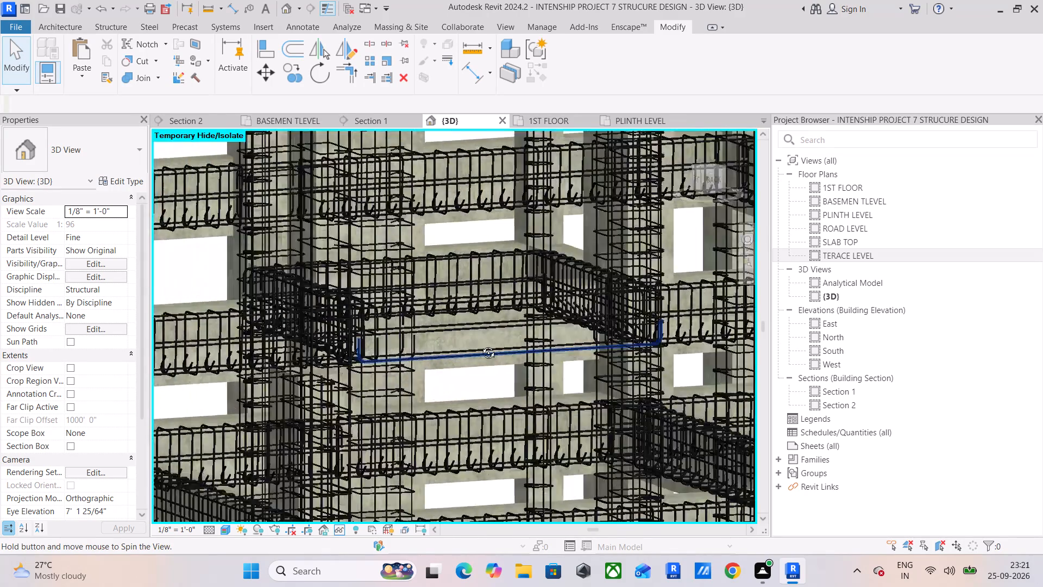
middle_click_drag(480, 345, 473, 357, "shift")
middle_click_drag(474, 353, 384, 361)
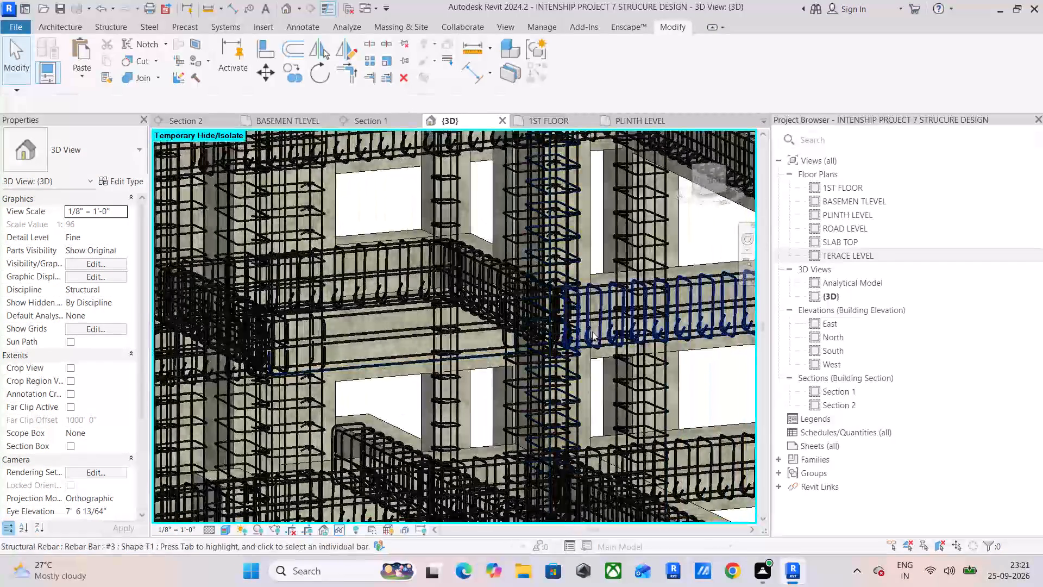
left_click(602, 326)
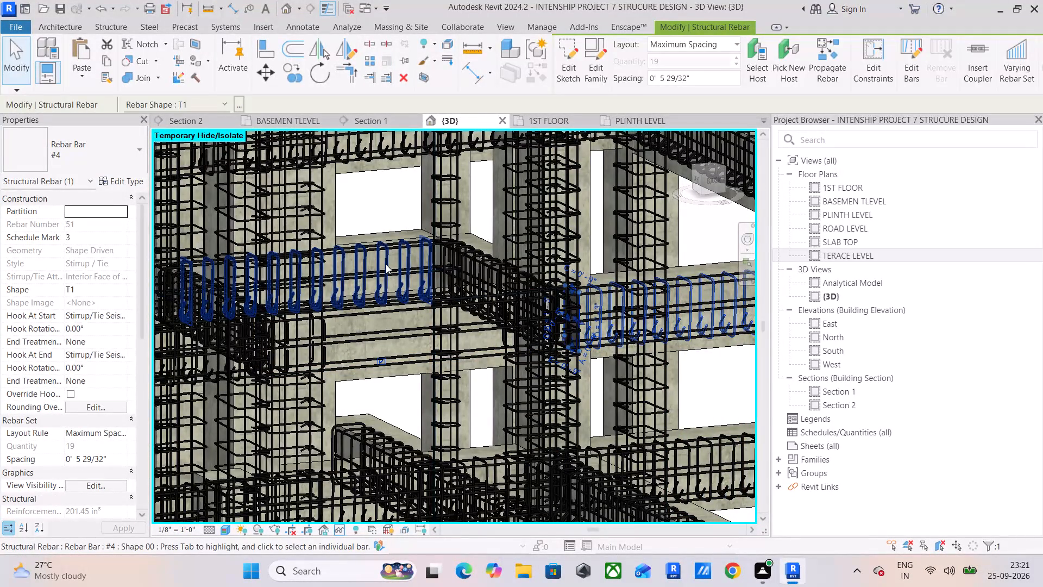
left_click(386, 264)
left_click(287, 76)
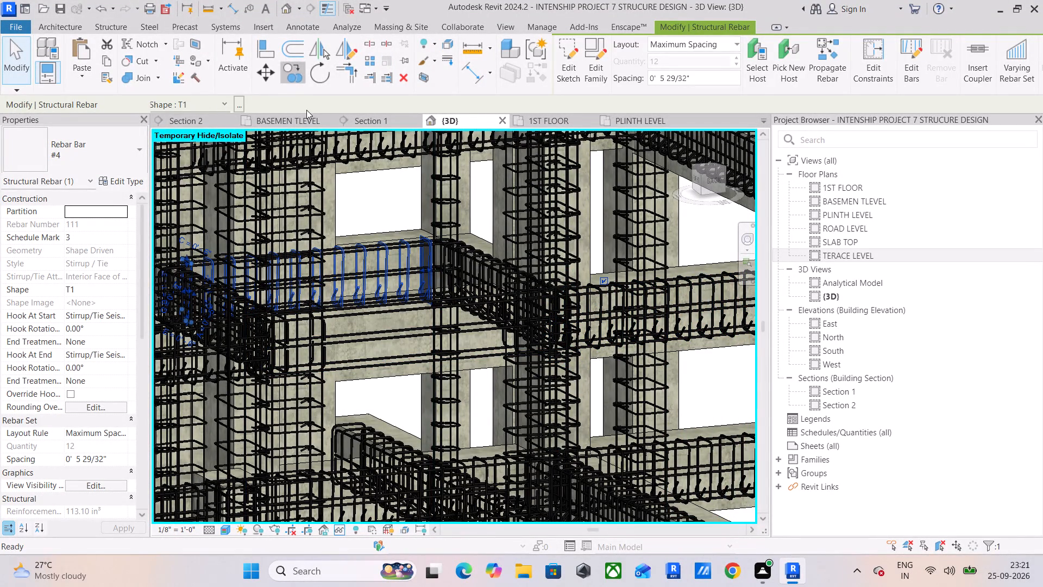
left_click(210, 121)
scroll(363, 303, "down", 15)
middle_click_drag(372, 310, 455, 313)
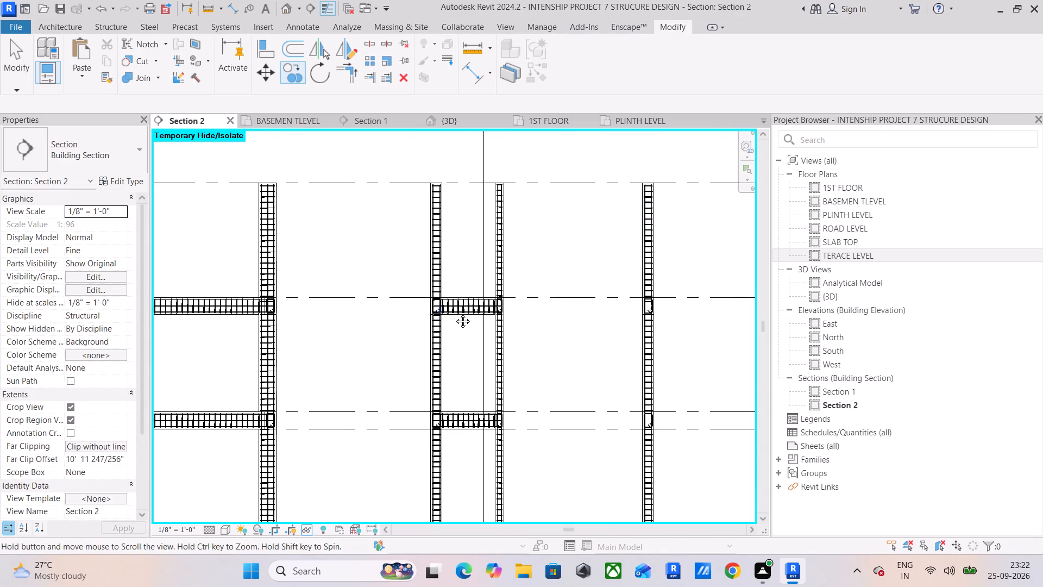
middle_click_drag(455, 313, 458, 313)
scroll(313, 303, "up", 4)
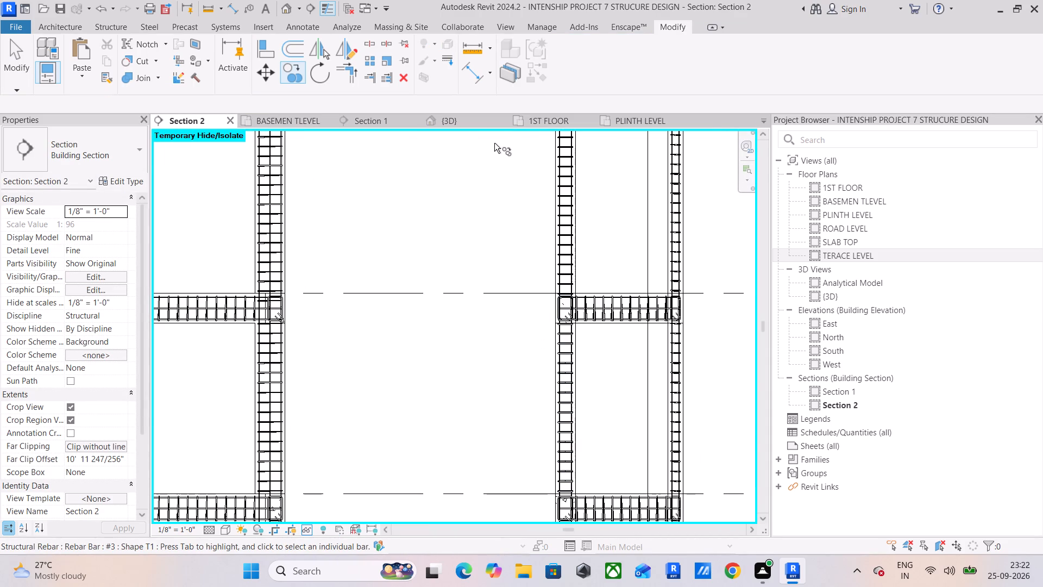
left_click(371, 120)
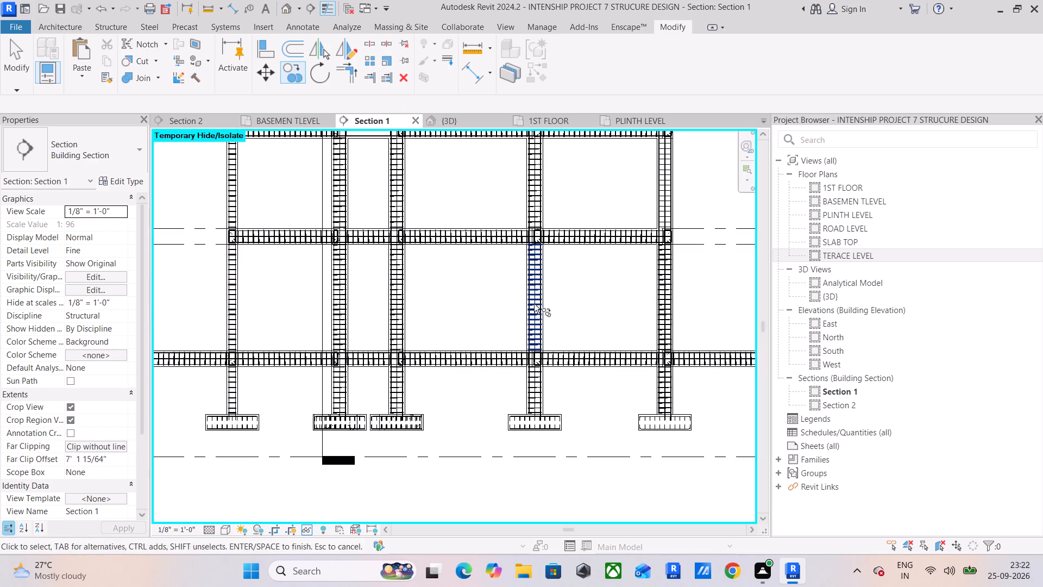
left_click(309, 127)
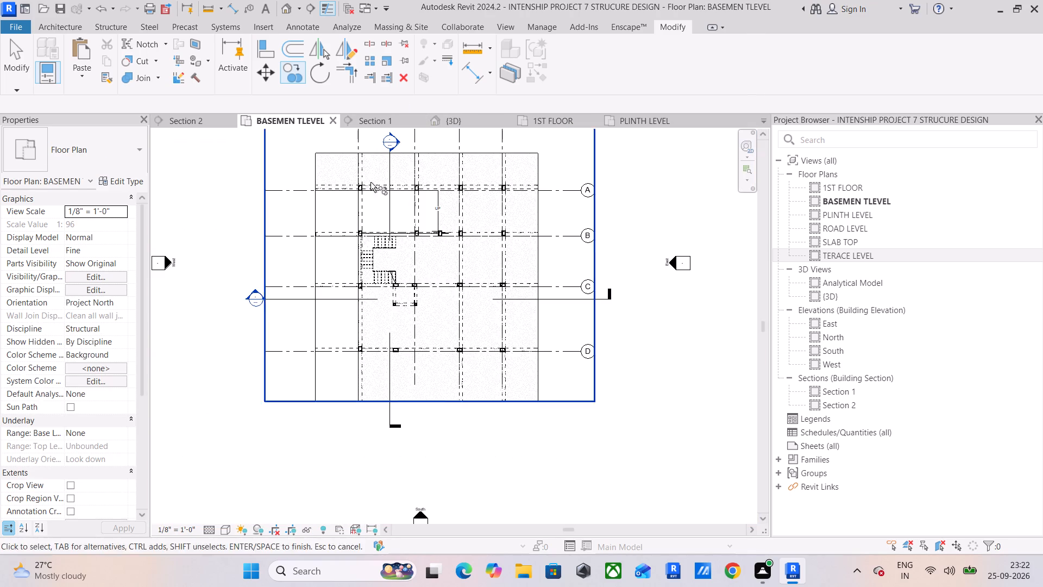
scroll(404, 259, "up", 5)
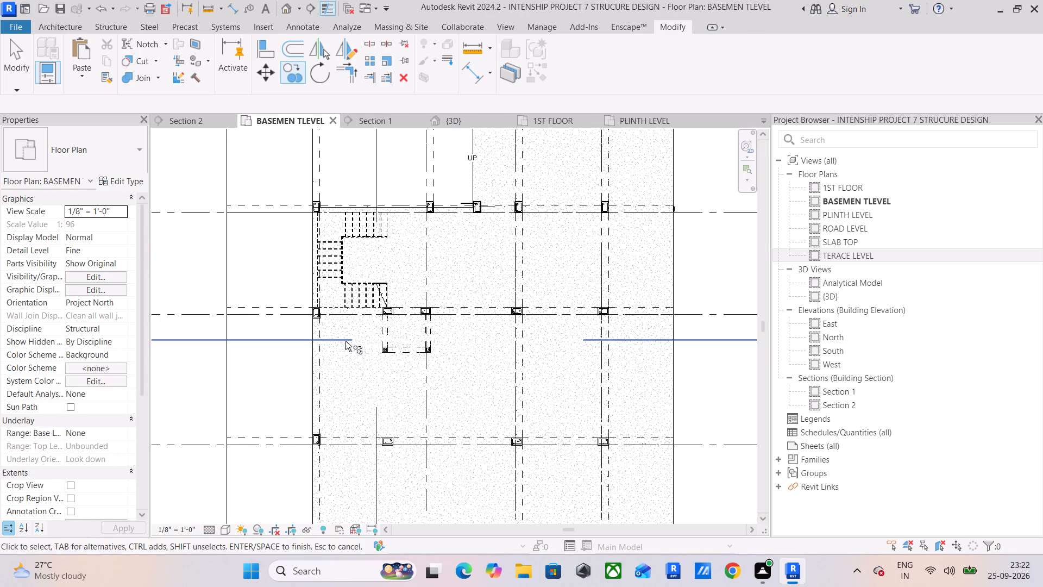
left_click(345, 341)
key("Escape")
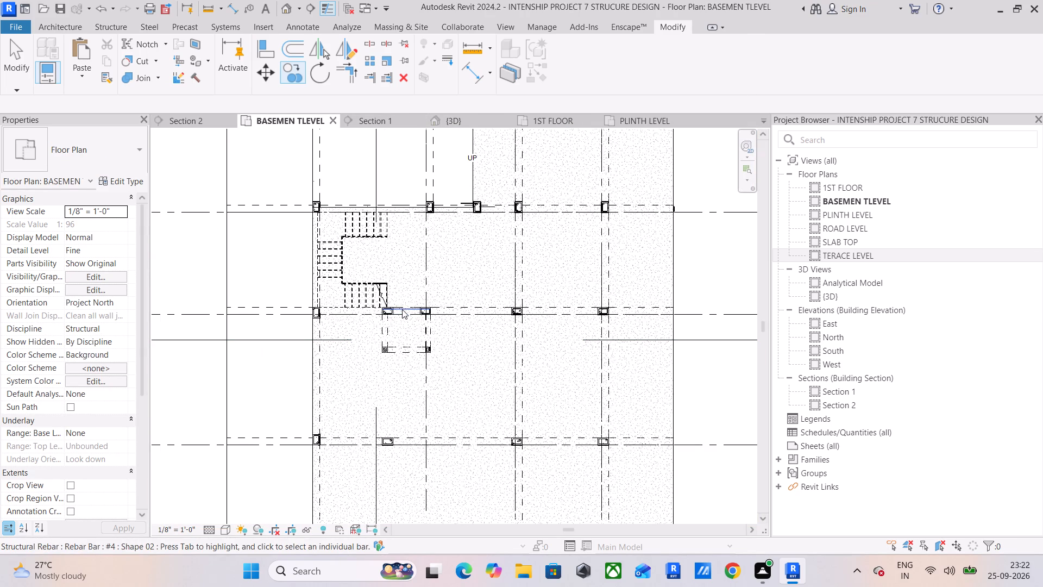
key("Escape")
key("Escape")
Pull in Section 1's far clip line on the BASEMEN TLEVEL plan to an offset of 5' 3 15/16".
left_click(336, 341)
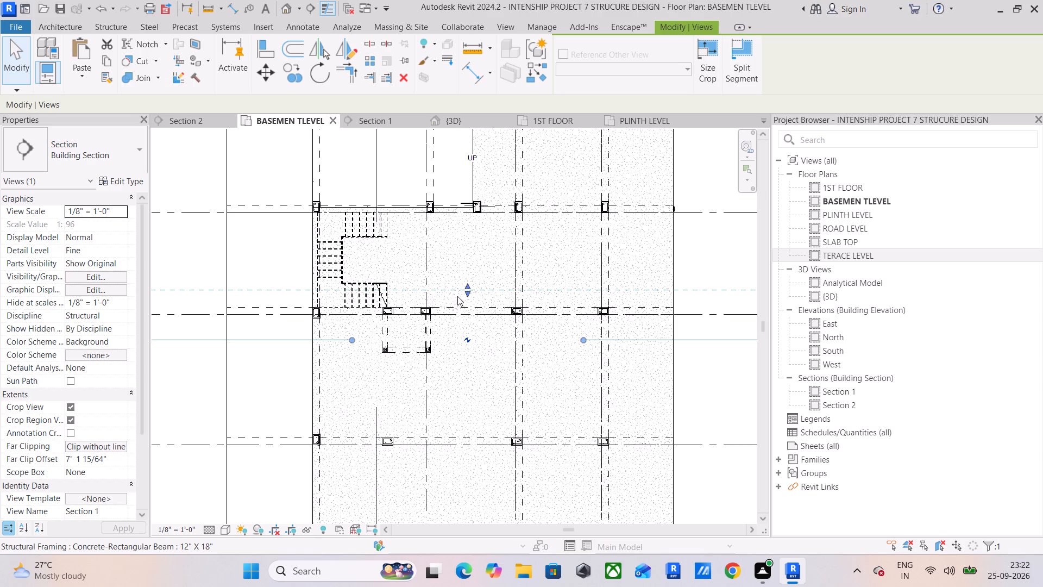
left_click_drag(466, 292, 462, 322)
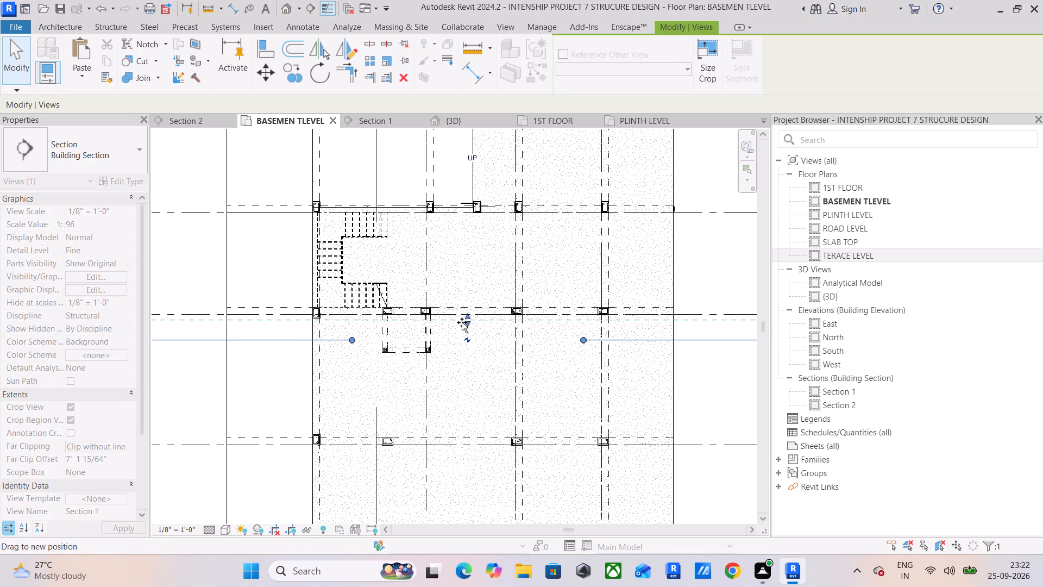
left_click_drag(462, 322, 462, 323)
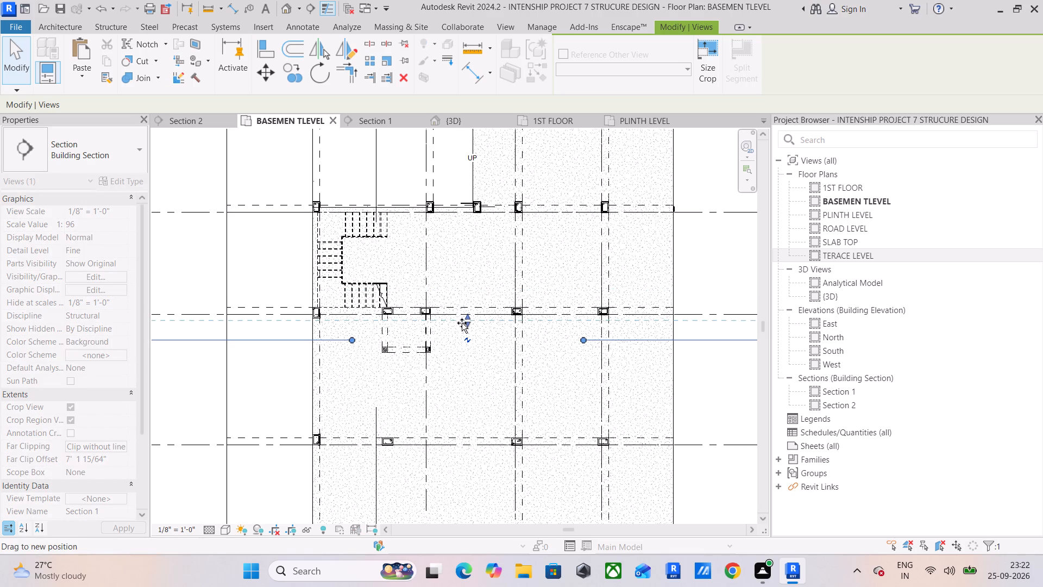
left_click_drag(462, 323, 466, 305)
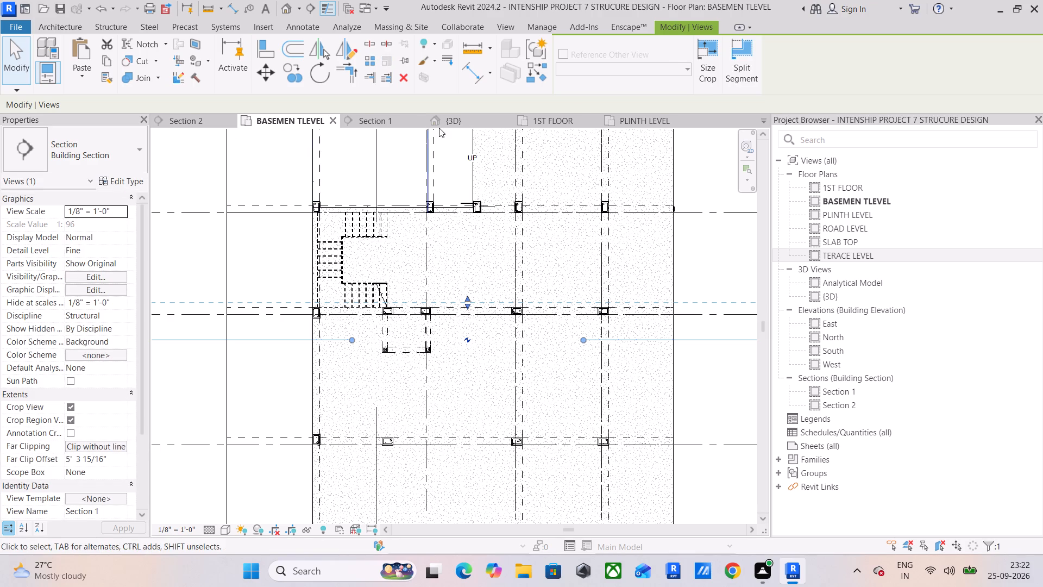
Flip Section 1's viewing direction on the 1ST FLOOR plan and move its line across grid C, through the lower stair flight.
left_click(460, 123)
left_click(404, 310)
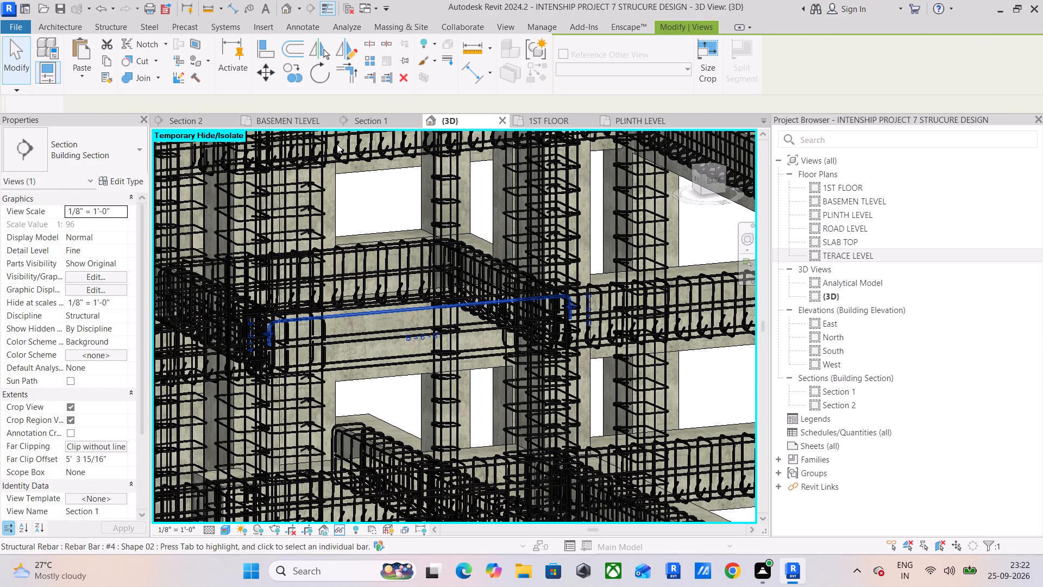
left_click(381, 124)
left_click(284, 124)
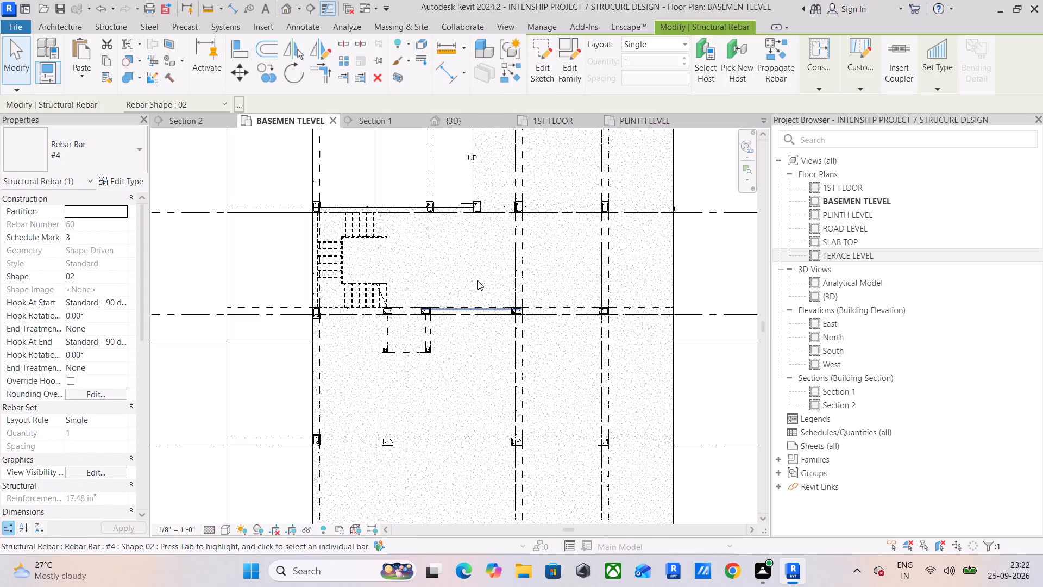
left_click(551, 121)
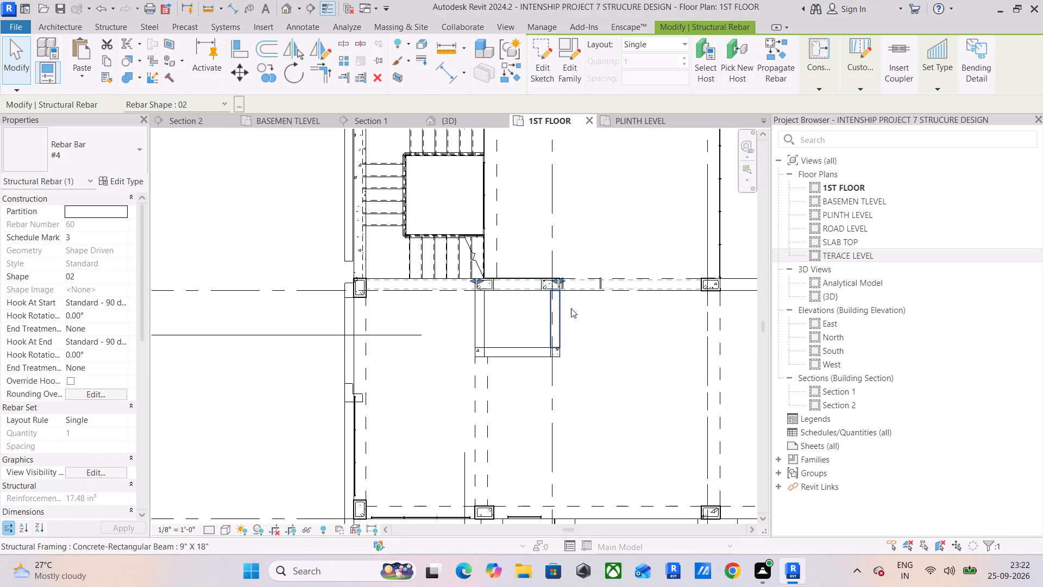
left_click(418, 336)
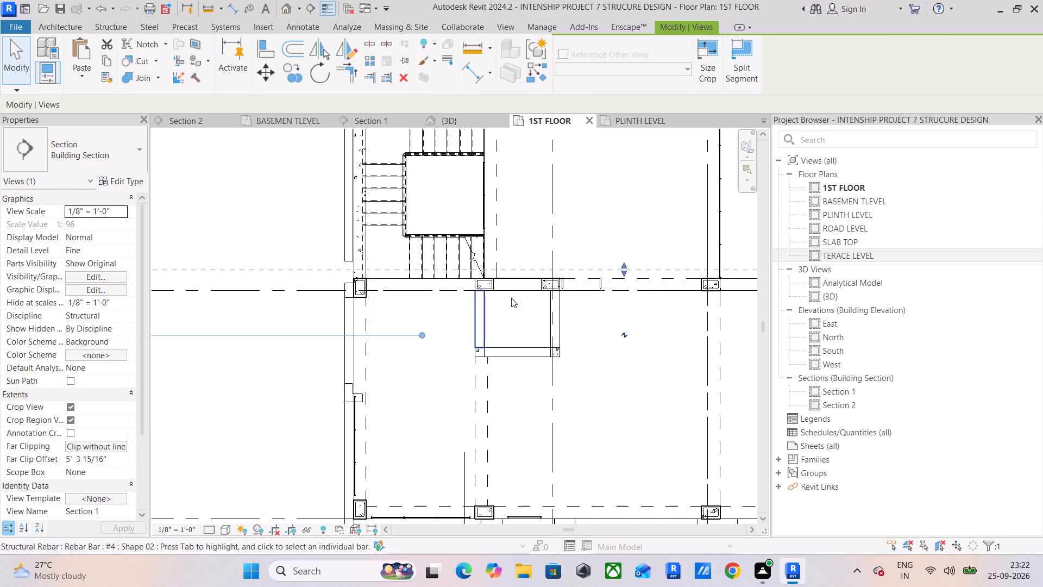
scroll(349, 349, "down", 5)
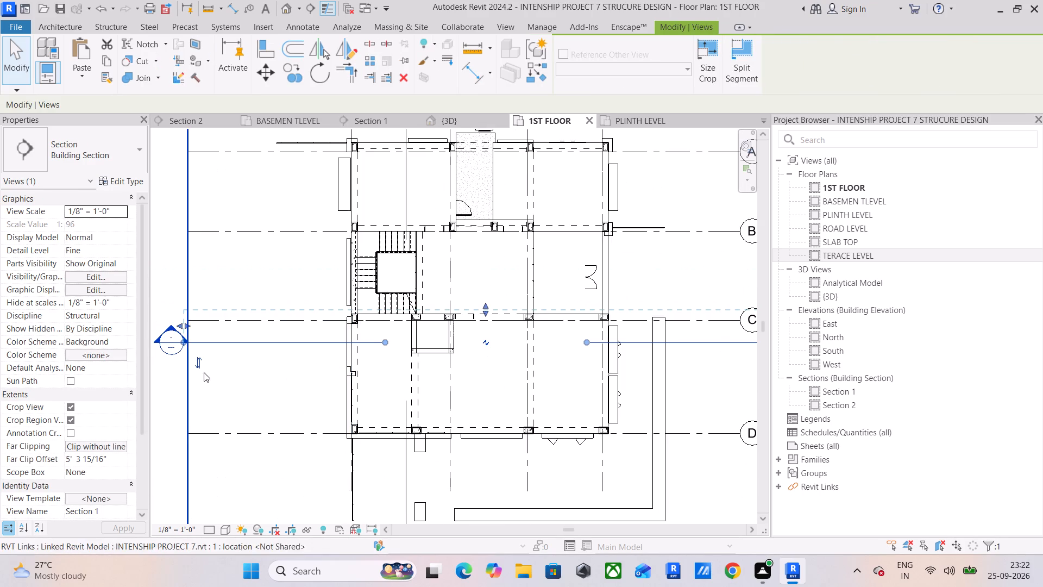
left_click(200, 361)
left_click_drag(364, 345, 371, 299)
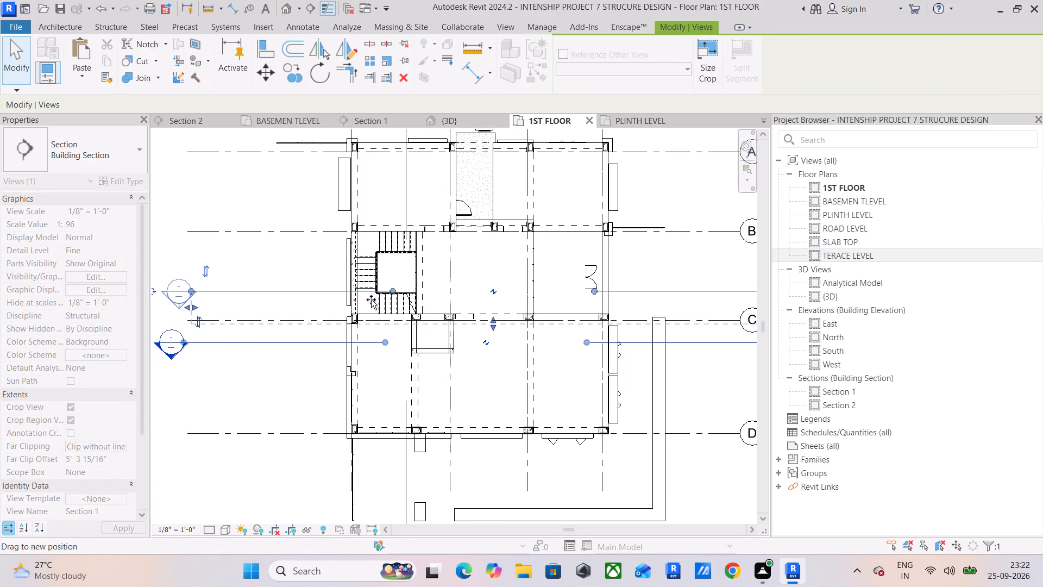
left_click_drag(371, 299, 370, 302)
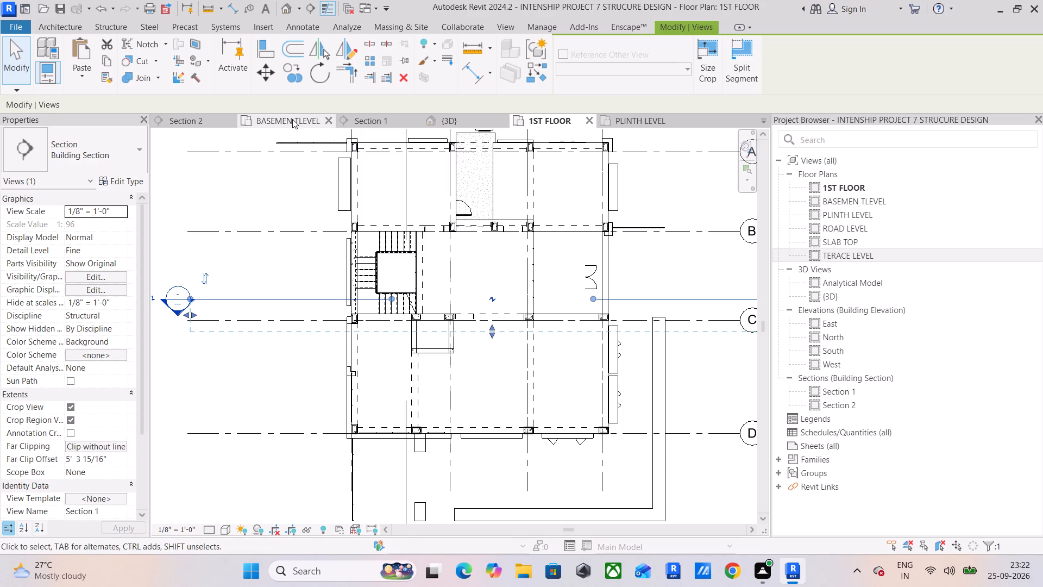
Select the #4 Shape 02 bar in the short beam without stirrups in 3D, and examine that beam in Section 1.
left_click(400, 123)
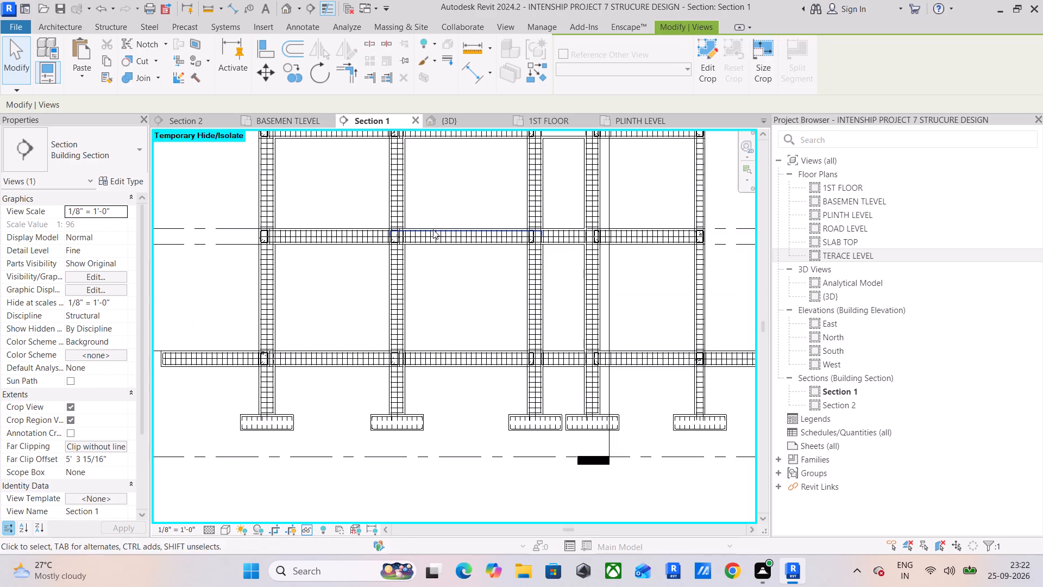
left_click(459, 118)
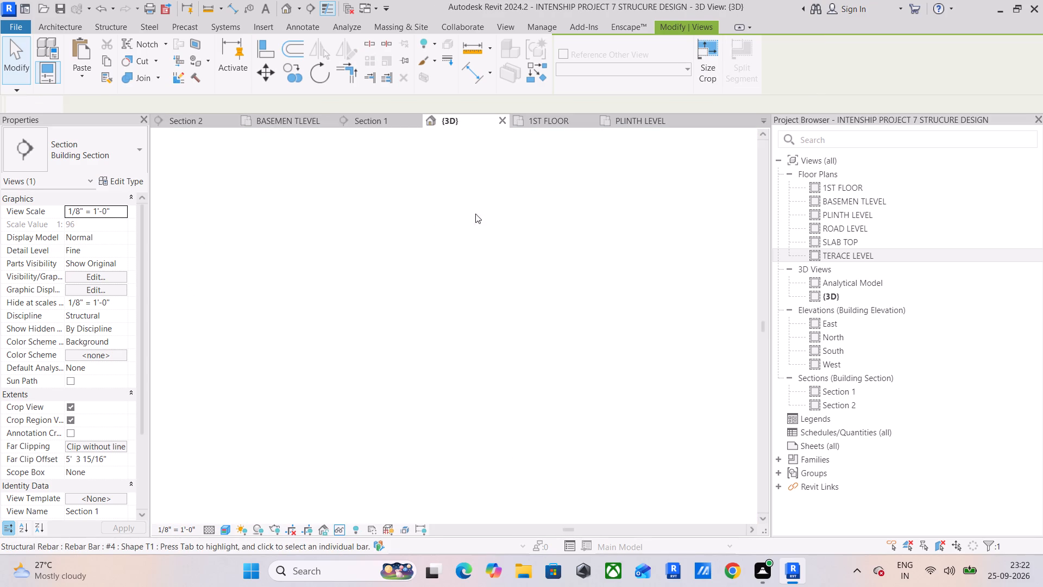
left_click(403, 308)
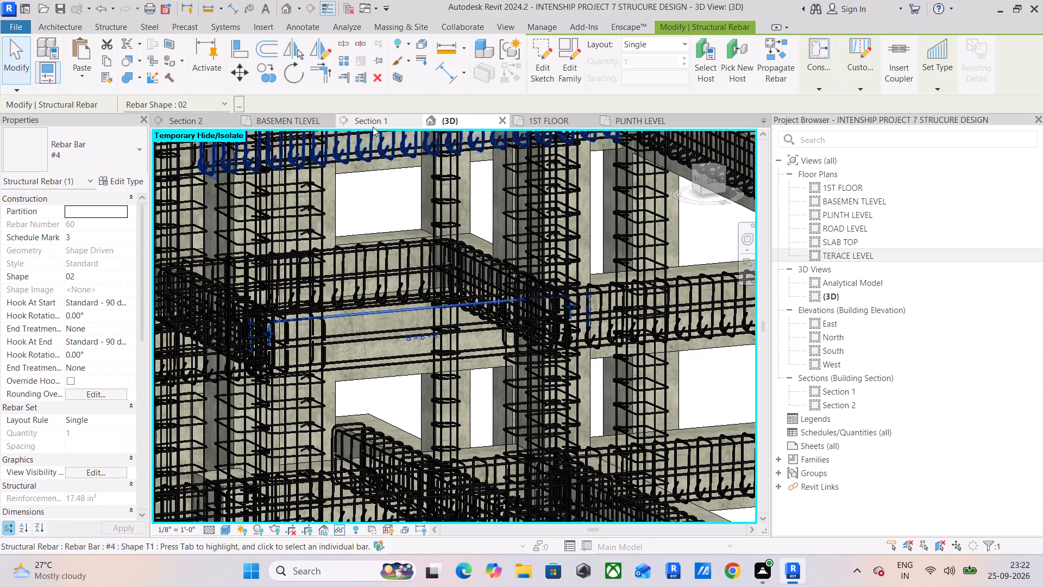
left_click(373, 127)
middle_click_drag(473, 214, 477, 366)
scroll(588, 299, "up", 6)
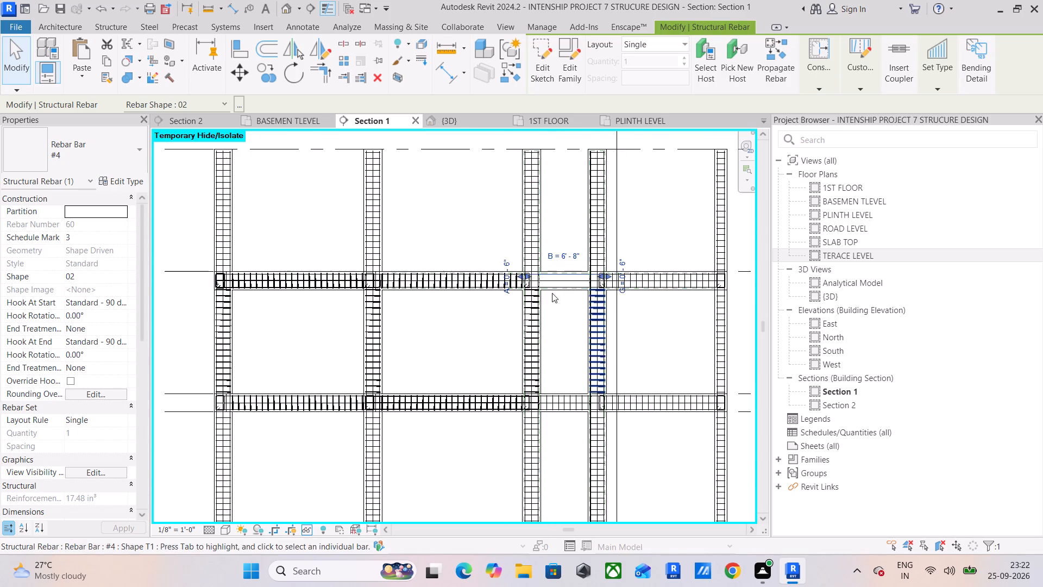
scroll(552, 293, "up", 3)
middle_click_drag(544, 277, 367, 316)
scroll(487, 327, "up", 4)
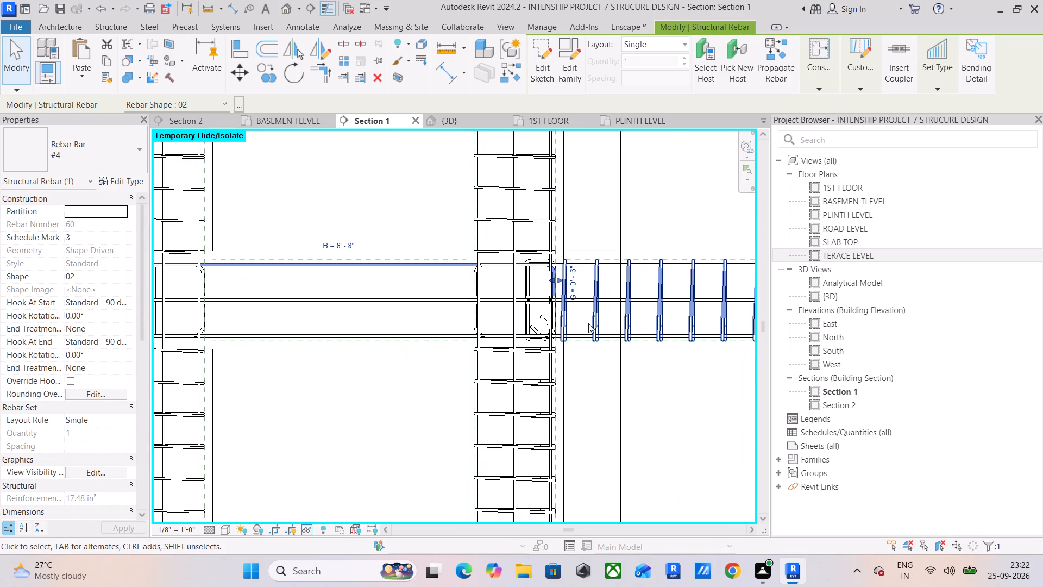
scroll(350, 331, "down", 5)
middle_click_drag(414, 345, 510, 354)
middle_click_drag(442, 364, 418, 220)
scroll(436, 355, "down", 3)
Copy the #4 Shape T1 stirrup set from the short beam below to the empty short beam directly above in Section 1.
left_click(432, 455)
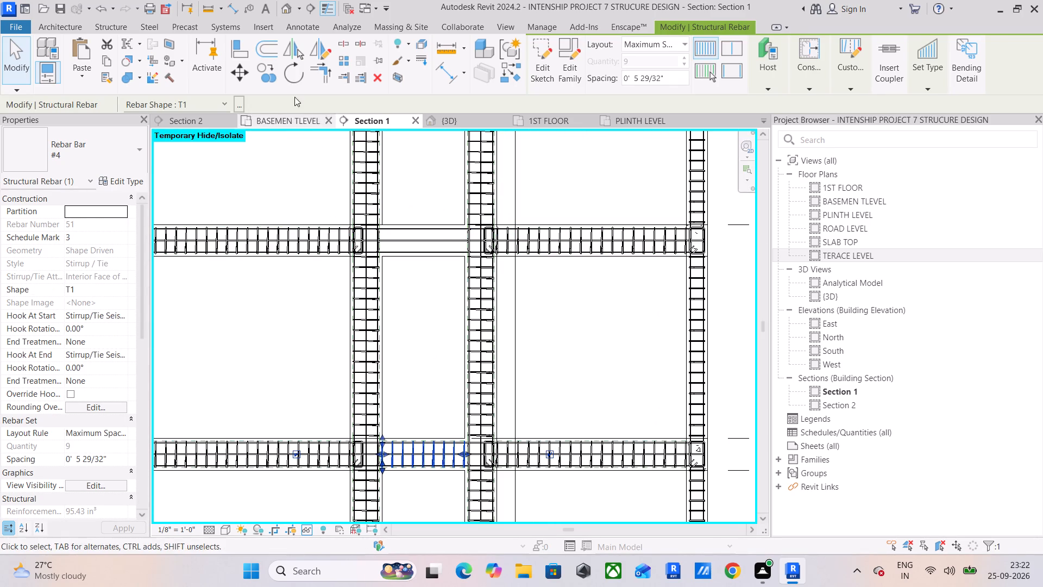
left_click(259, 72)
scroll(376, 444, "up", 10)
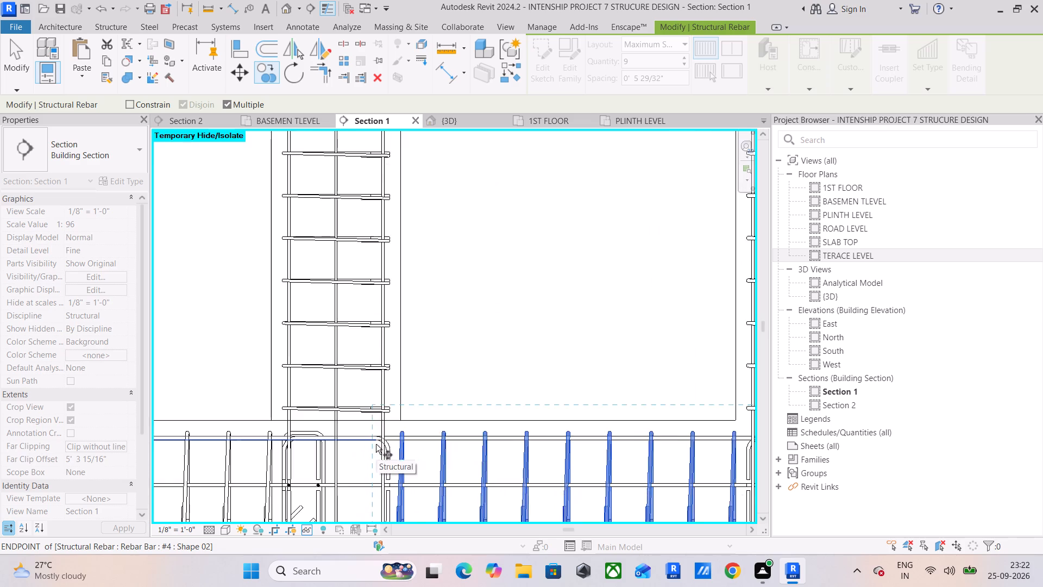
scroll(376, 444, "up", 3)
left_click(412, 403)
scroll(424, 340, "down", 5)
middle_click_drag(424, 343, 405, 586)
scroll(417, 437, "down", 6)
scroll(456, 262, "up", 4)
scroll(381, 194, "up", 2)
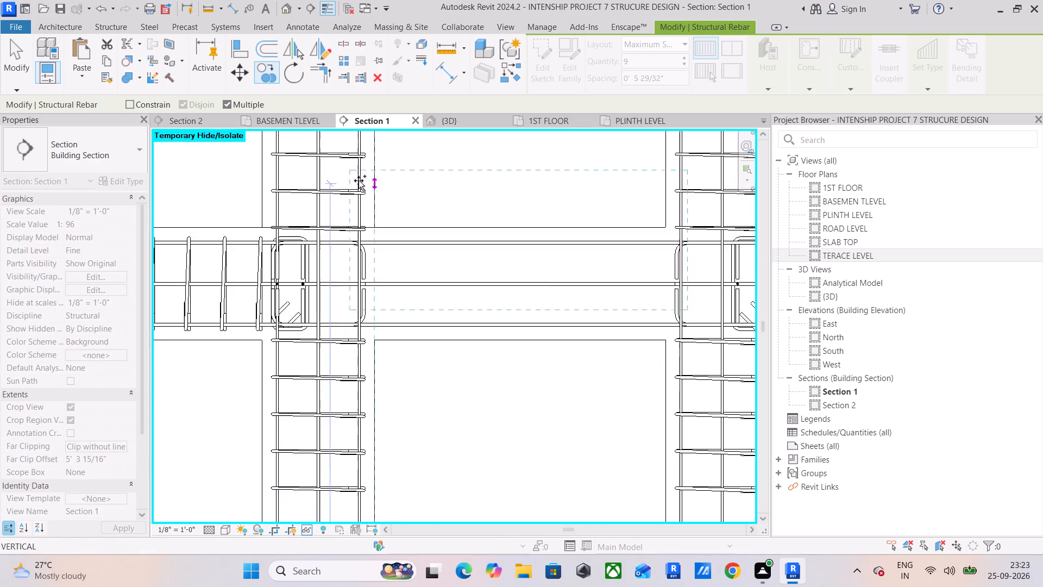
scroll(359, 180, "up", 2)
left_click(378, 233)
scroll(489, 315, "down", 4)
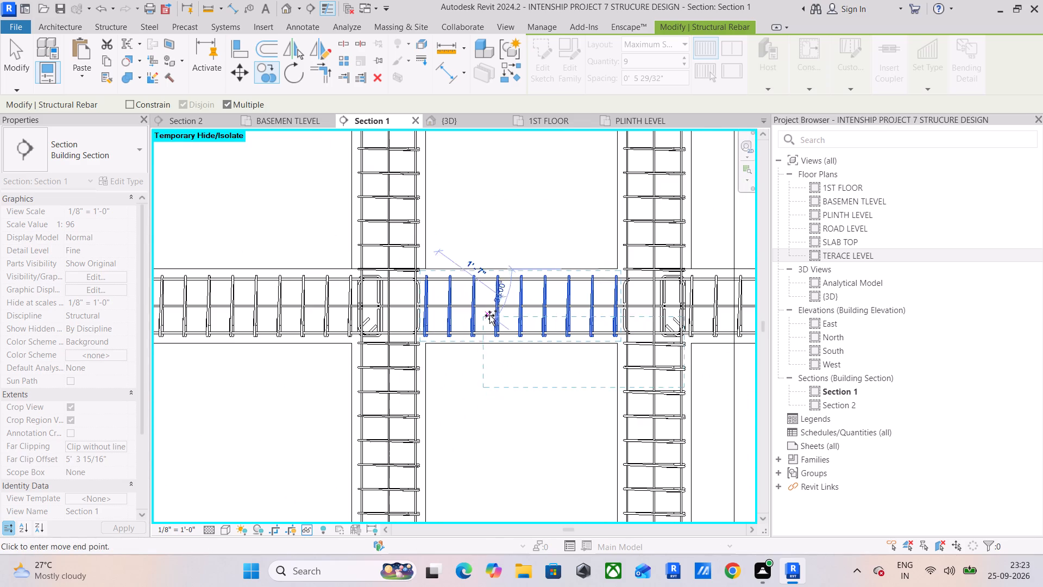
key("Escape")
key("Escape")
key("Escape")
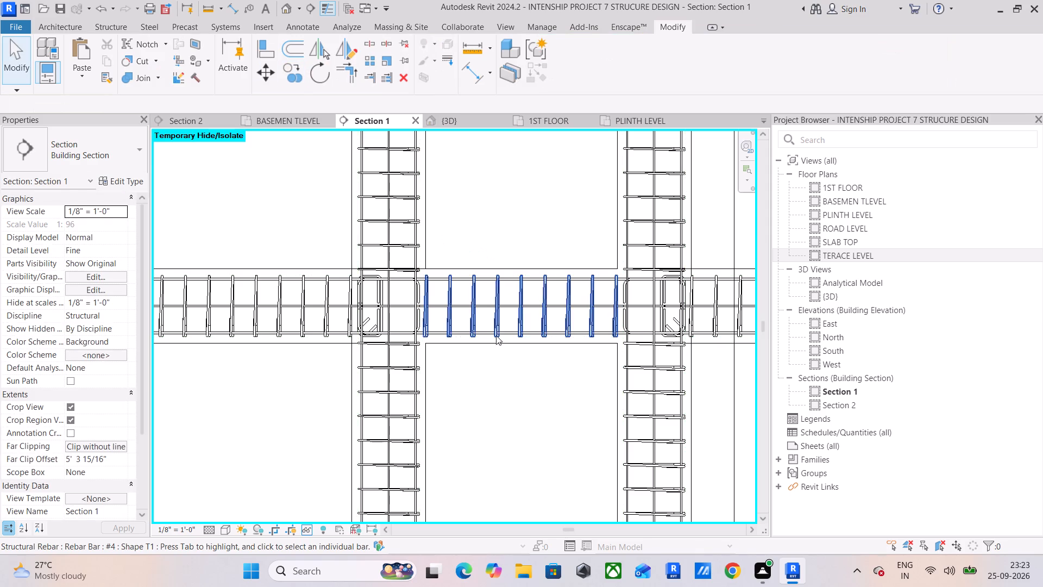
key("Escape")
key("Escape")
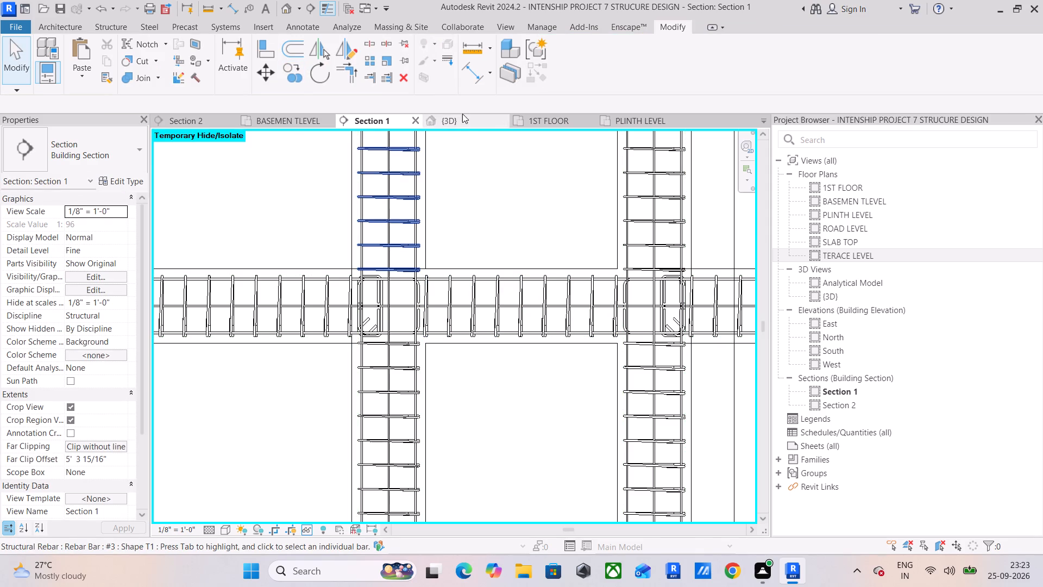
Examine the whole reinforced frame in 3D from several sides, checking the beams, columns and footings.
left_click(462, 114)
left_click(460, 125)
scroll(467, 240, "down", 17)
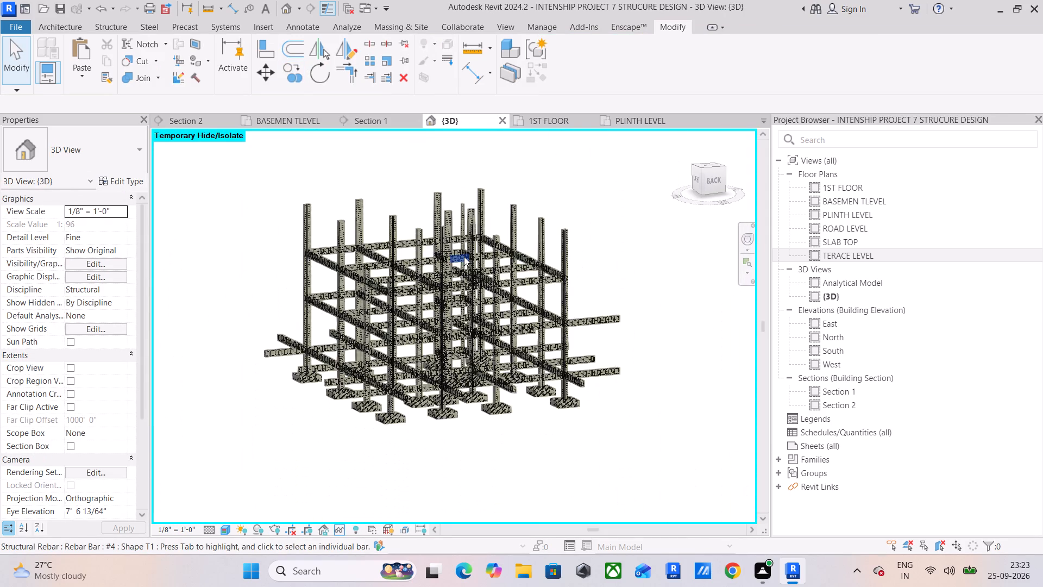
scroll(464, 257, "down", 5)
left_click_drag(301, 161, 595, 438)
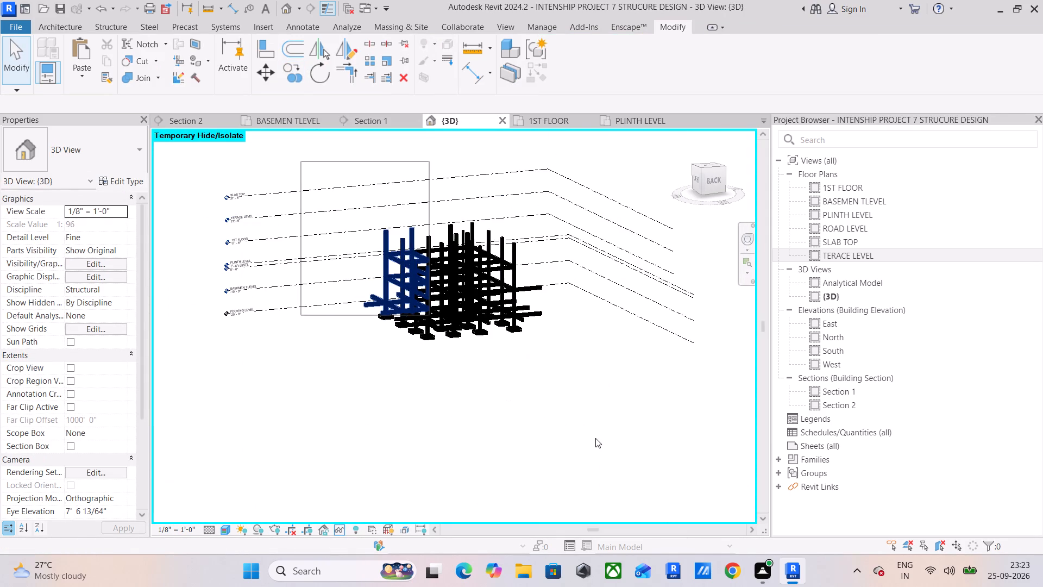
left_click_drag(595, 438, 610, 443)
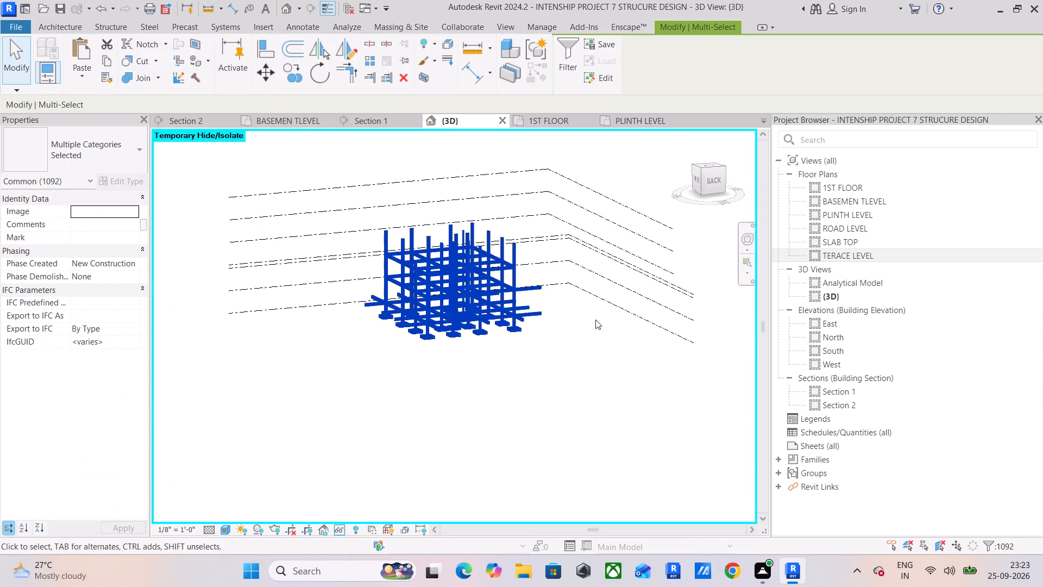
left_click(527, 380)
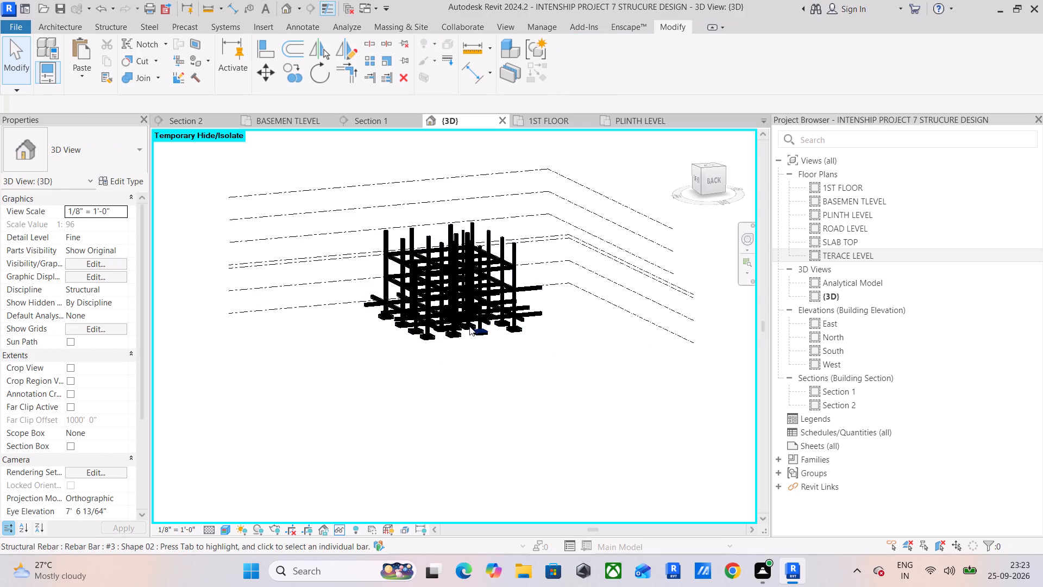
scroll(469, 323, "up", 9)
middle_click_drag(424, 408, 485, 417, "shift")
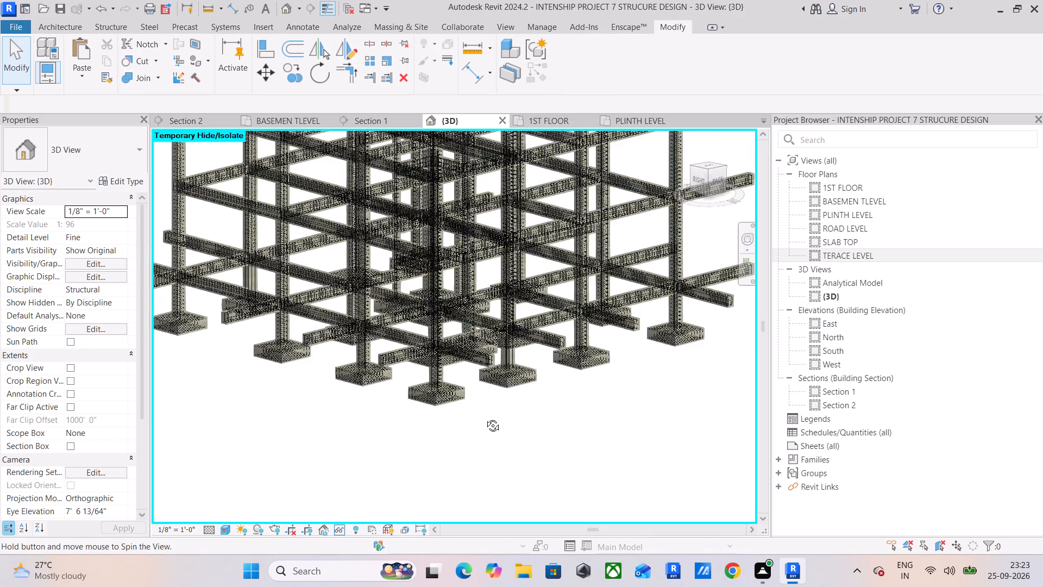
middle_click_drag(485, 417, 613, 403, "shift")
middle_click_drag(492, 372, 625, 378, "shift")
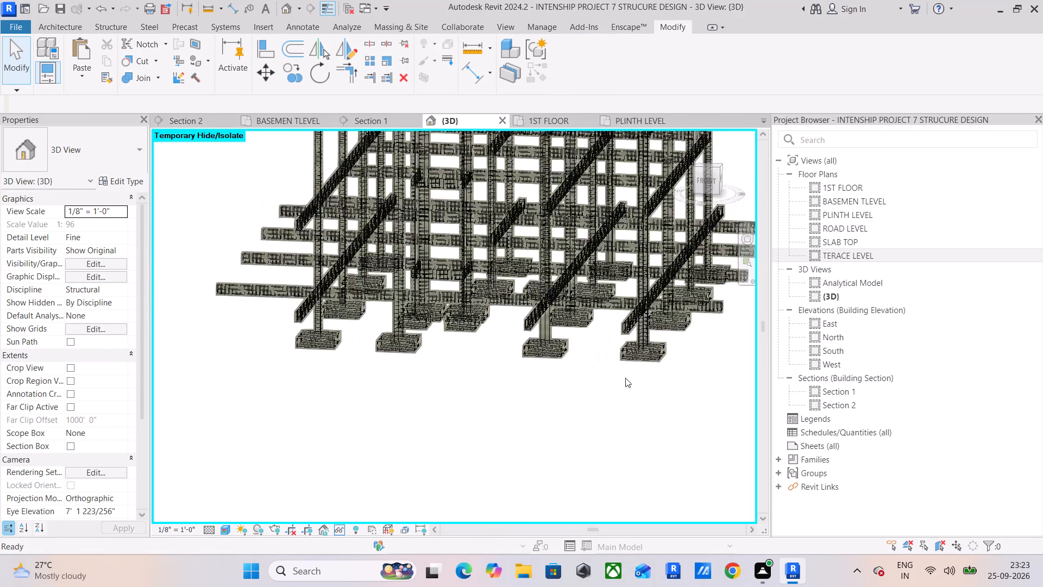
middle_click_drag(472, 373, 596, 358, "shift")
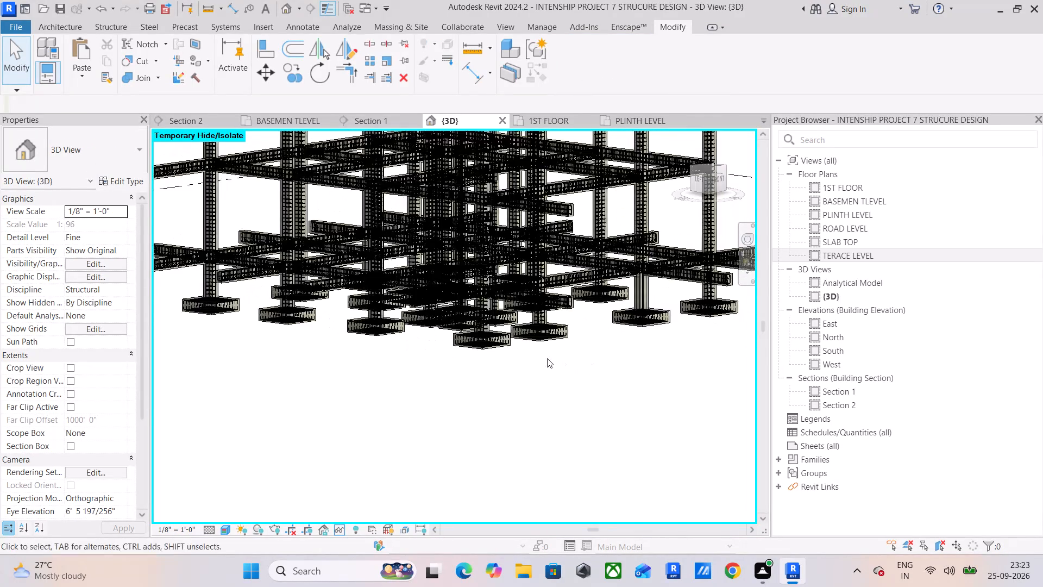
middle_click_drag(493, 360, 574, 394, "shift")
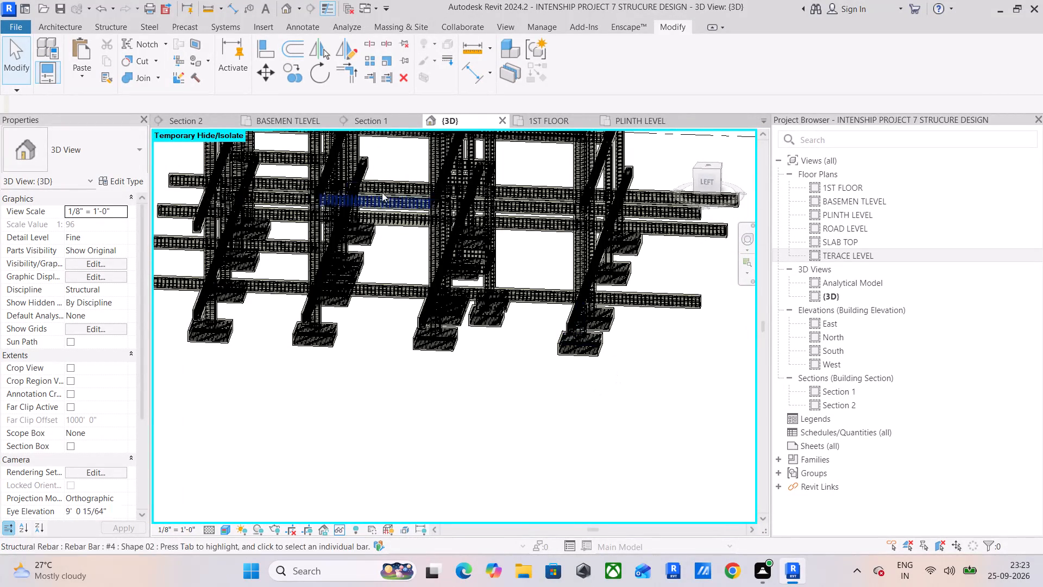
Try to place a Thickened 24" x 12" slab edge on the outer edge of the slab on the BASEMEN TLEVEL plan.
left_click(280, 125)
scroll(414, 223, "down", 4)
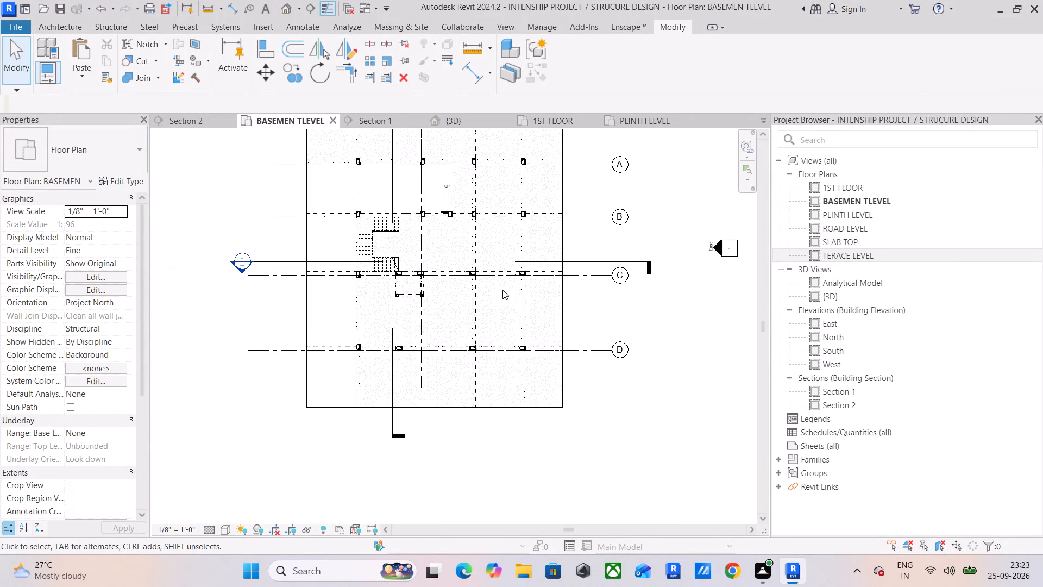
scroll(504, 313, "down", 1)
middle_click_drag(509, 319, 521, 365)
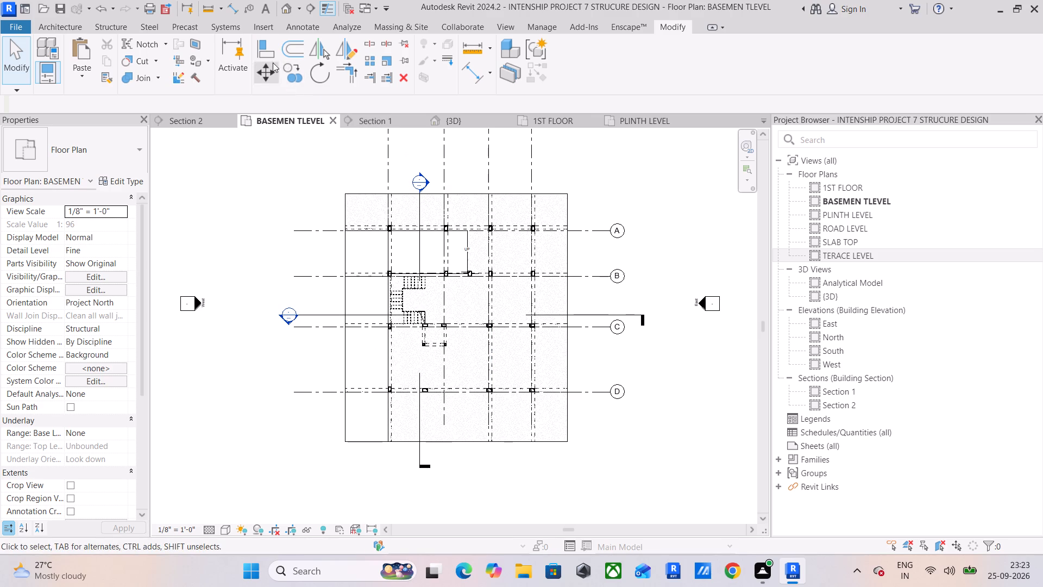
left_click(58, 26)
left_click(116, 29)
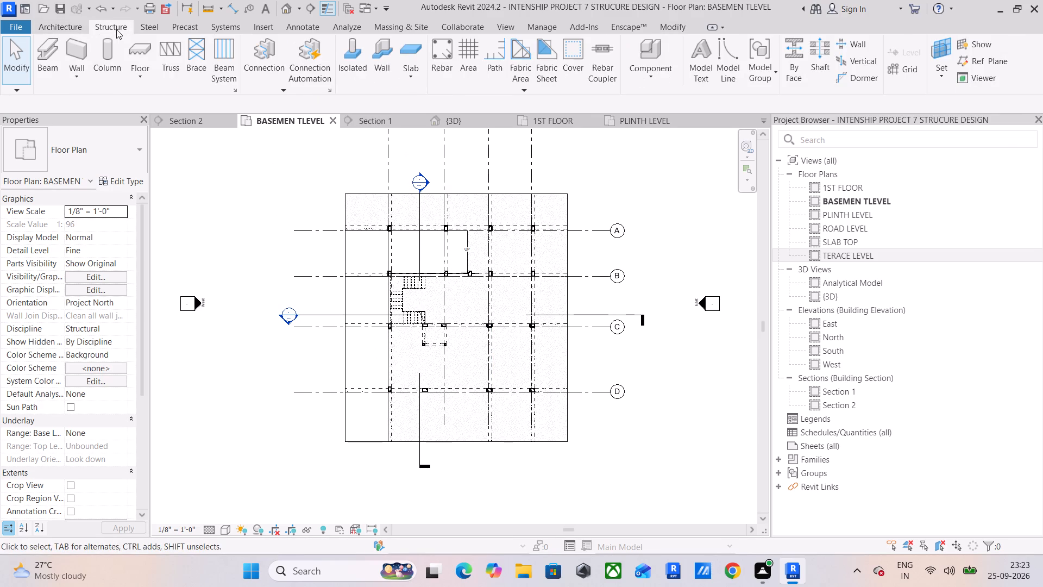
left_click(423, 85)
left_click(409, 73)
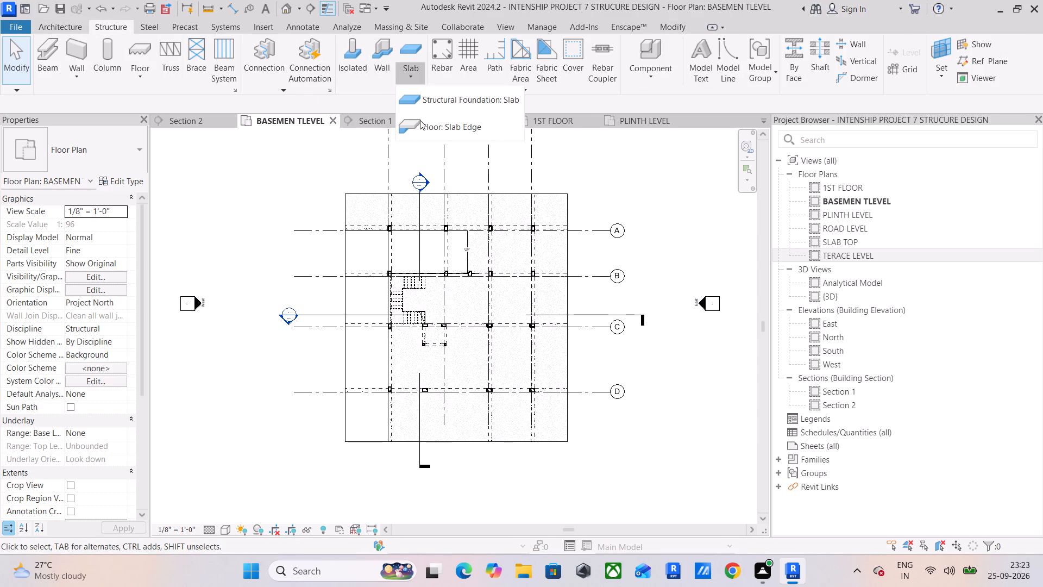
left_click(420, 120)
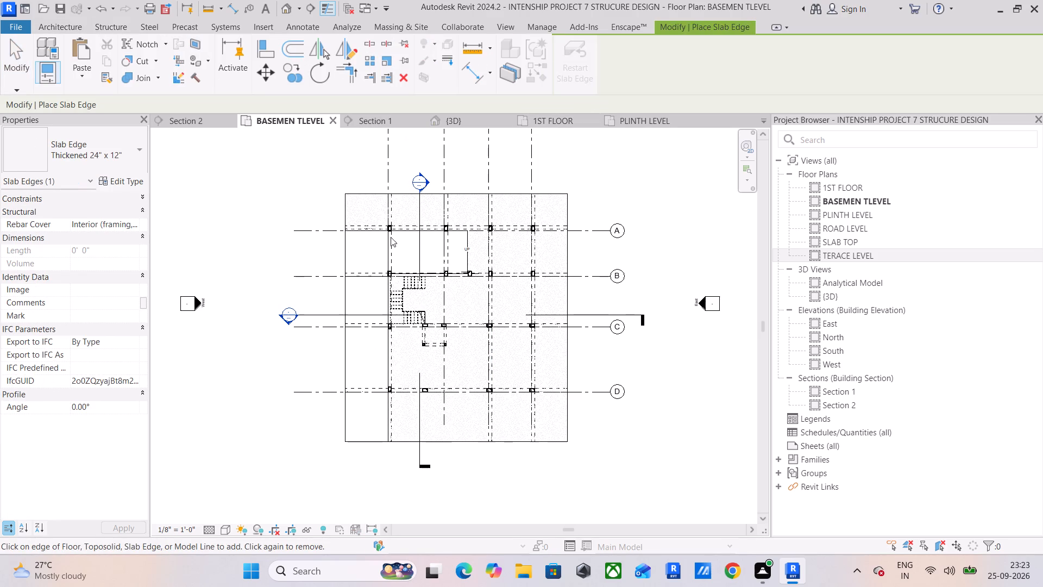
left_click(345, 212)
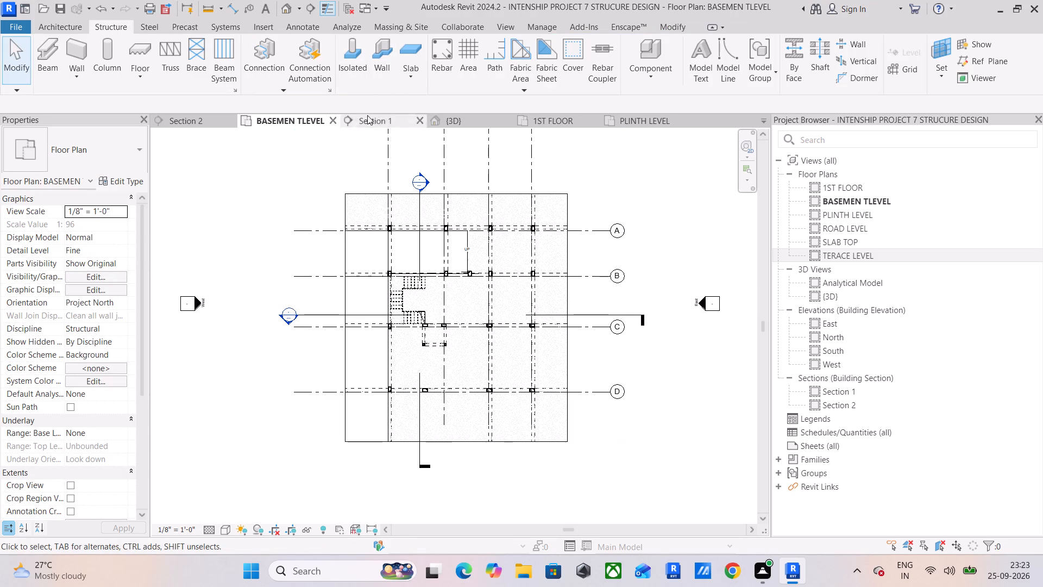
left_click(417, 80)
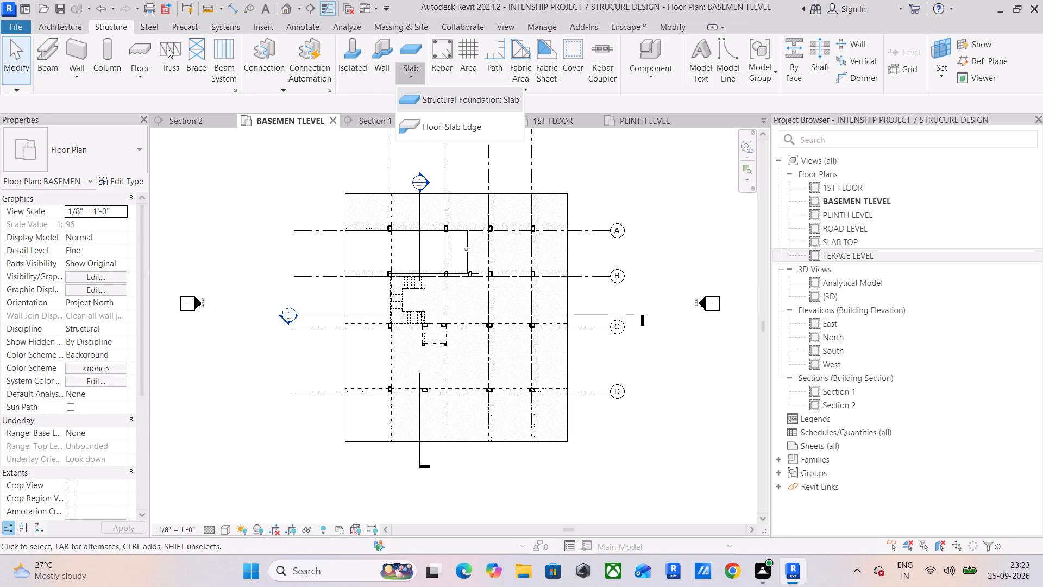
Create a 6" Concrete structural floor on the BASEMEN TLEVEL plan with a rectangular boundary along the existing slab outline.
left_click(76, 27)
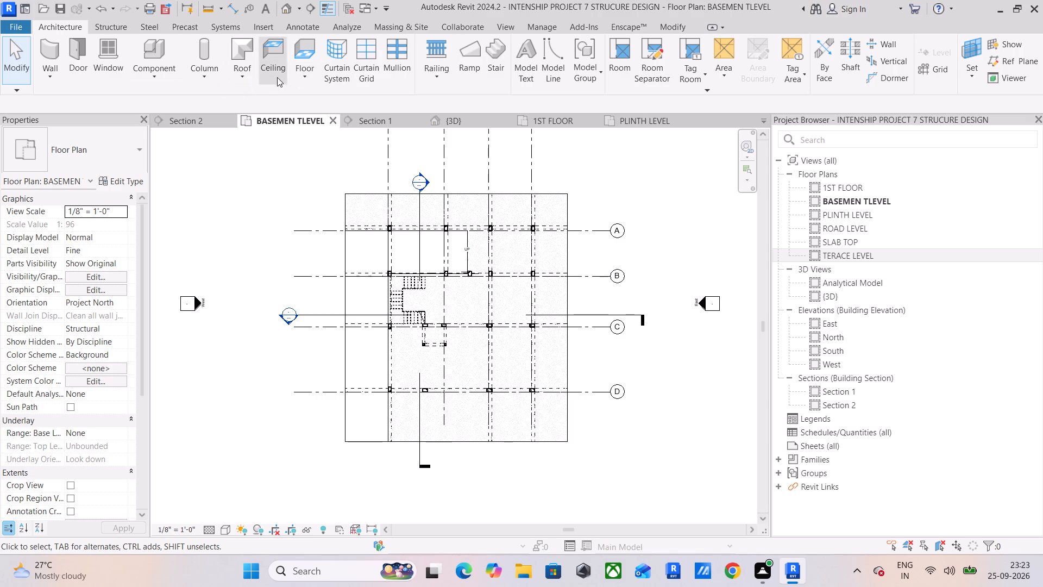
left_click(312, 79)
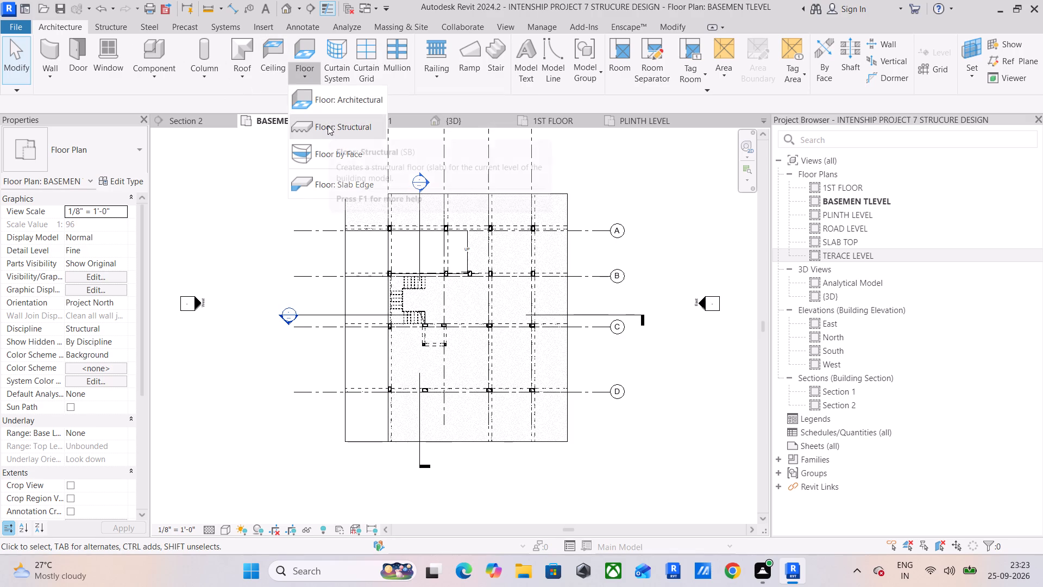
left_click(328, 126)
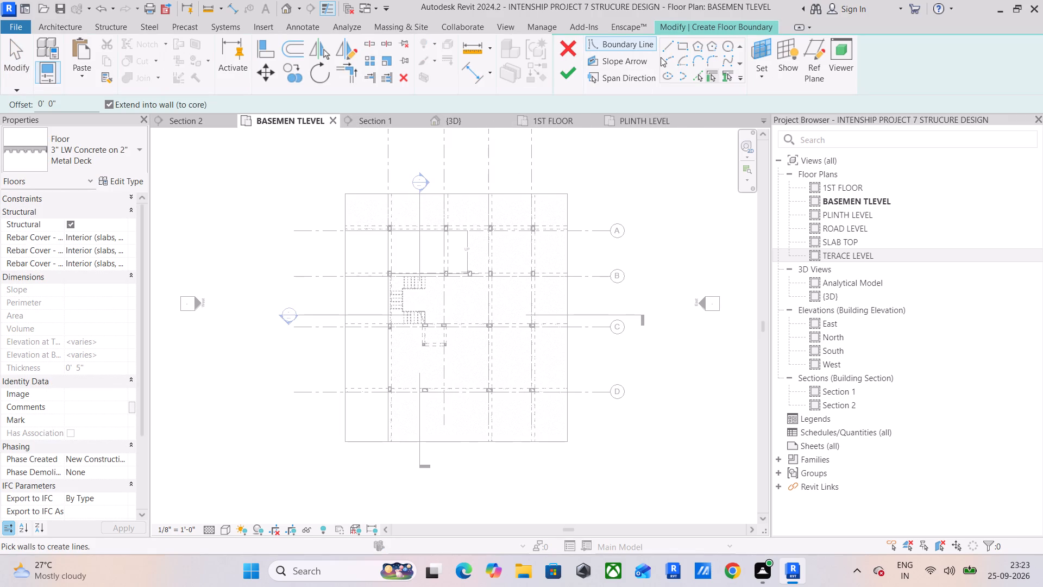
left_click(681, 48)
scroll(361, 233, "up", 1)
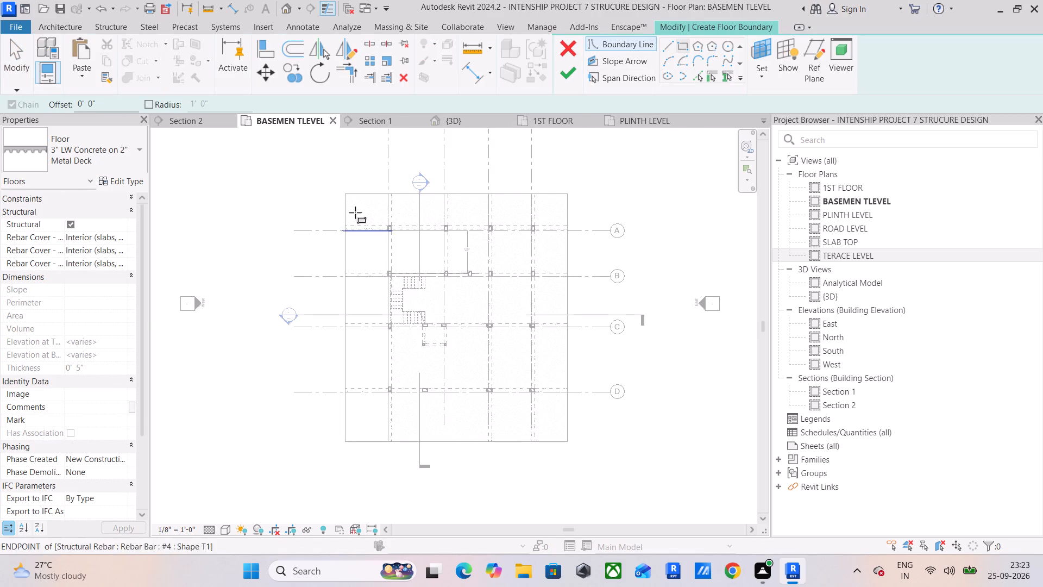
left_click(346, 190)
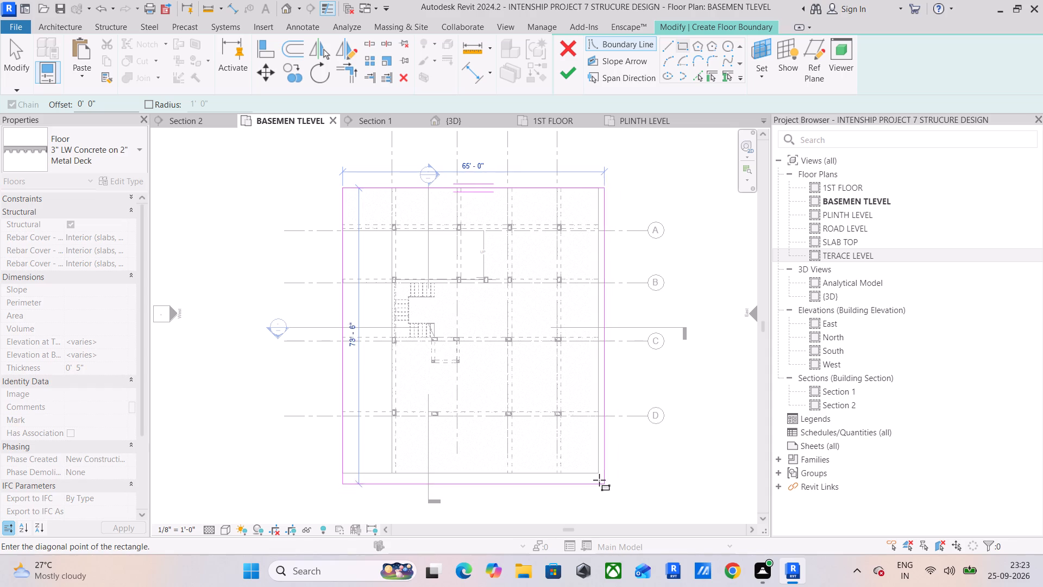
left_click(596, 477)
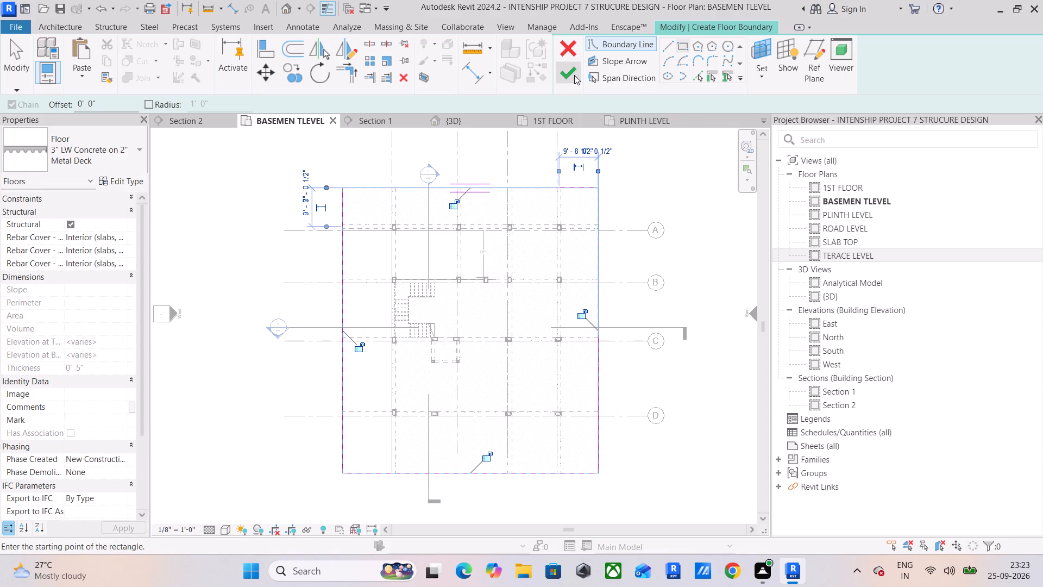
left_click(127, 147)
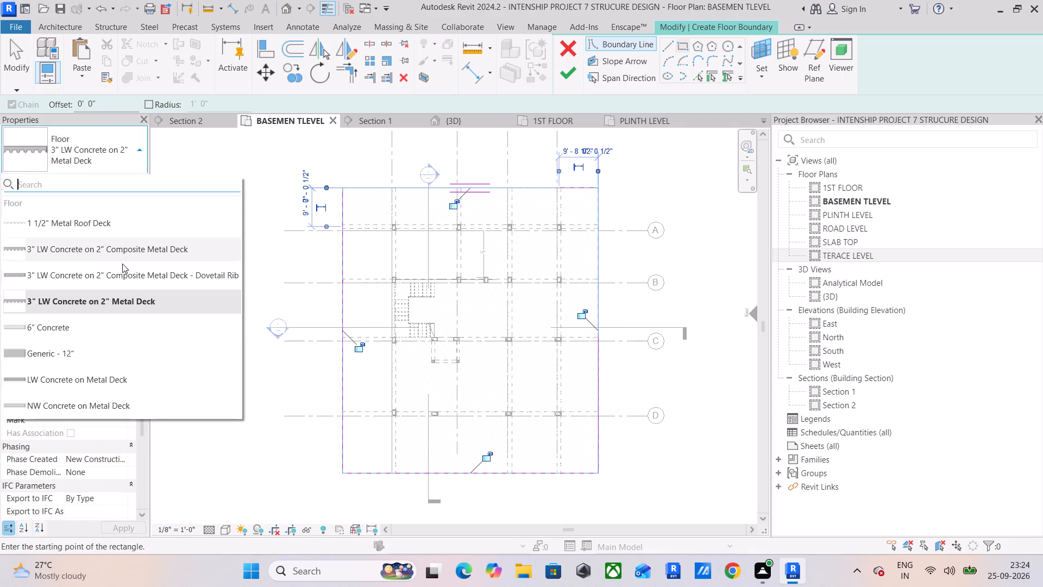
left_click(66, 322)
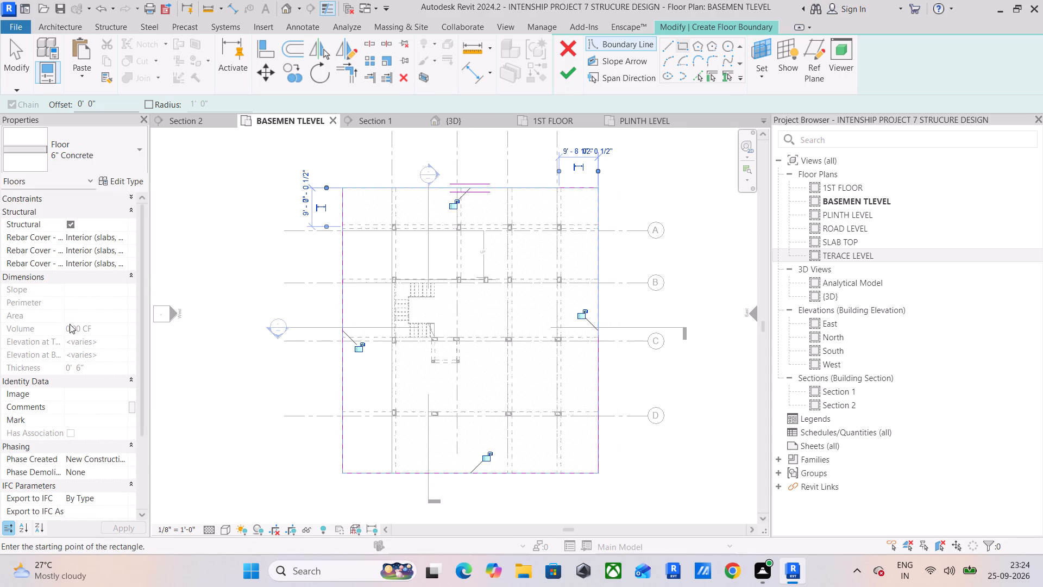
left_click(573, 78)
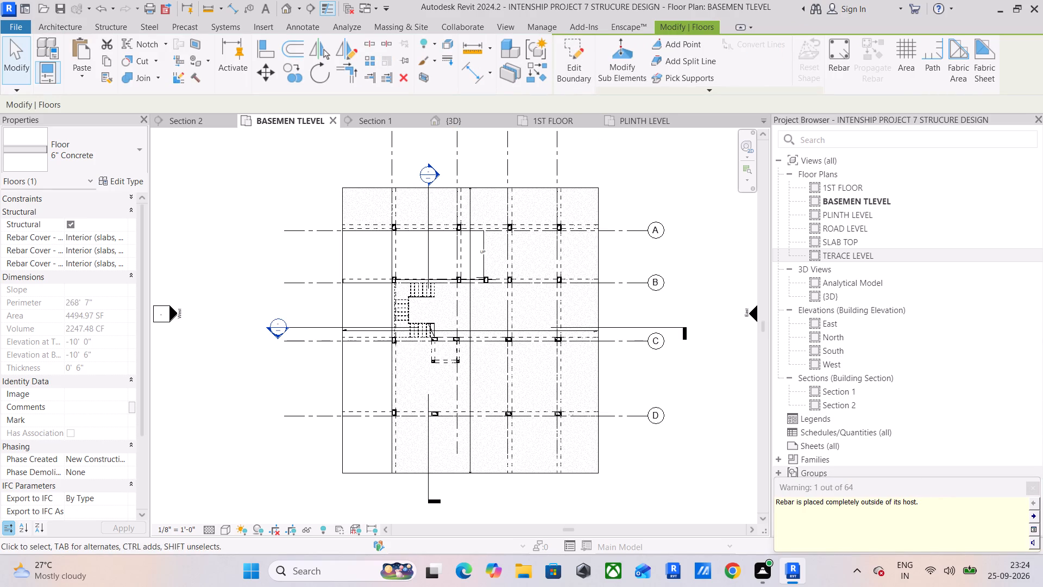
Examine the new basement floor in 3D against the surrounding beams, columns and footings, from several sides and close up.
left_click(456, 118)
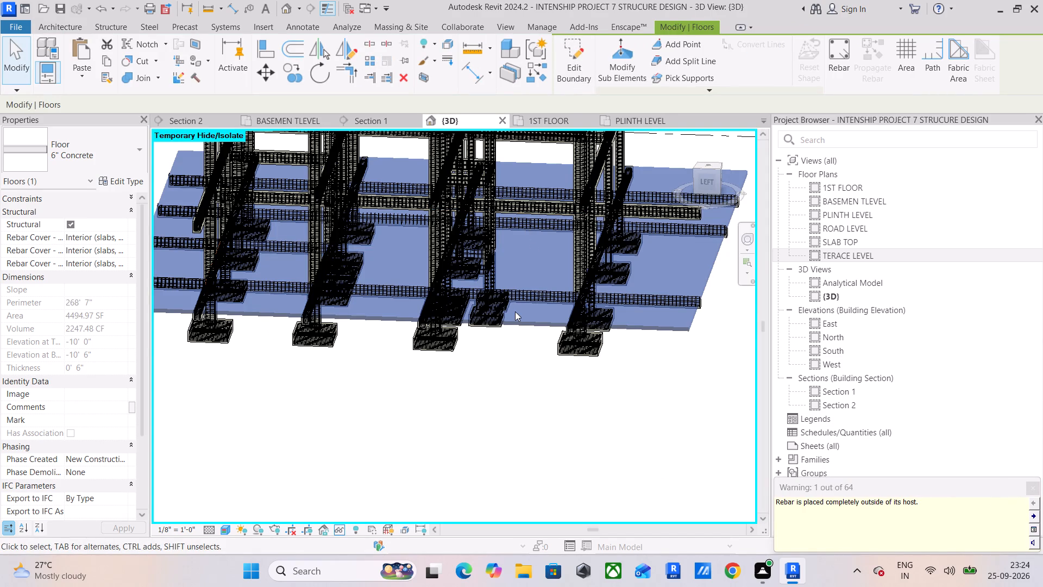
middle_click_drag(515, 311, 506, 258, "shift")
scroll(384, 244, "up", 9)
middle_click_drag(397, 274, 432, 284, "shift")
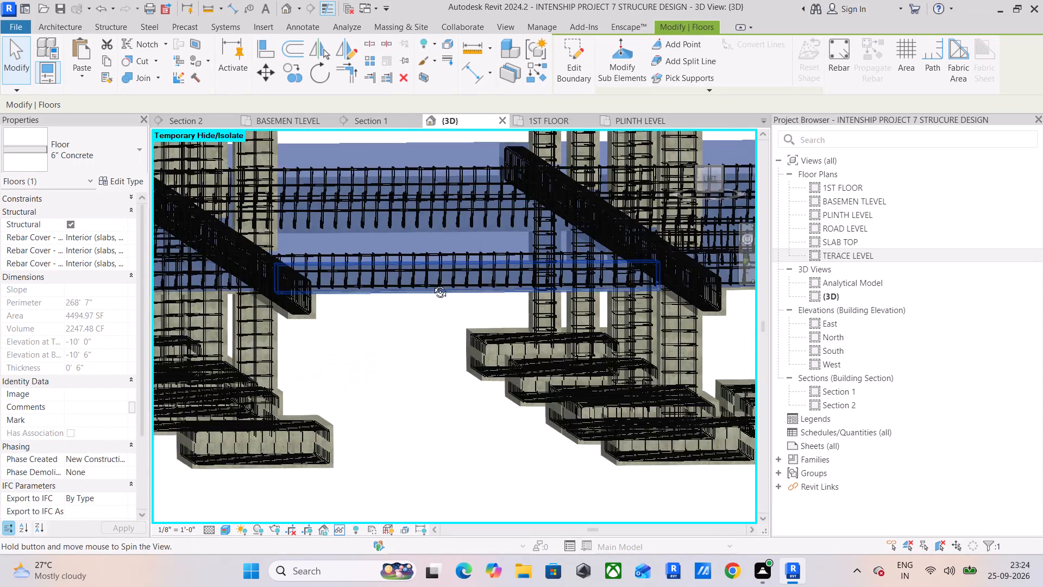
middle_click_drag(432, 284, 239, 313, "shift")
scroll(239, 313, "down", 5)
middle_click_drag(295, 326, 307, 328)
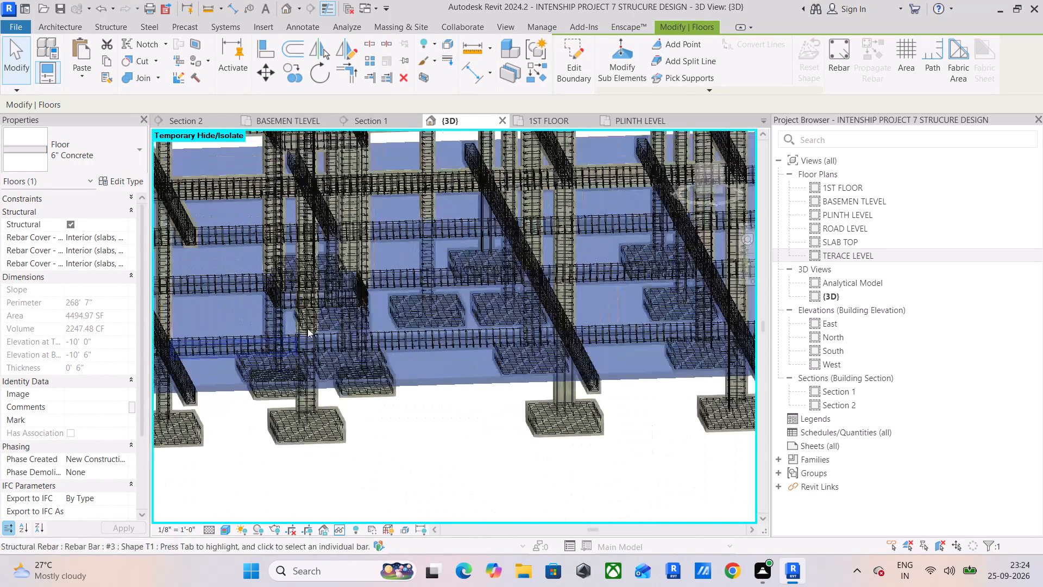
middle_click_drag(307, 328, 485, 304)
middle_click_drag(387, 338, 450, 320, "shift")
scroll(356, 332, "up", 9)
middle_click_drag(437, 320, 463, 310, "shift")
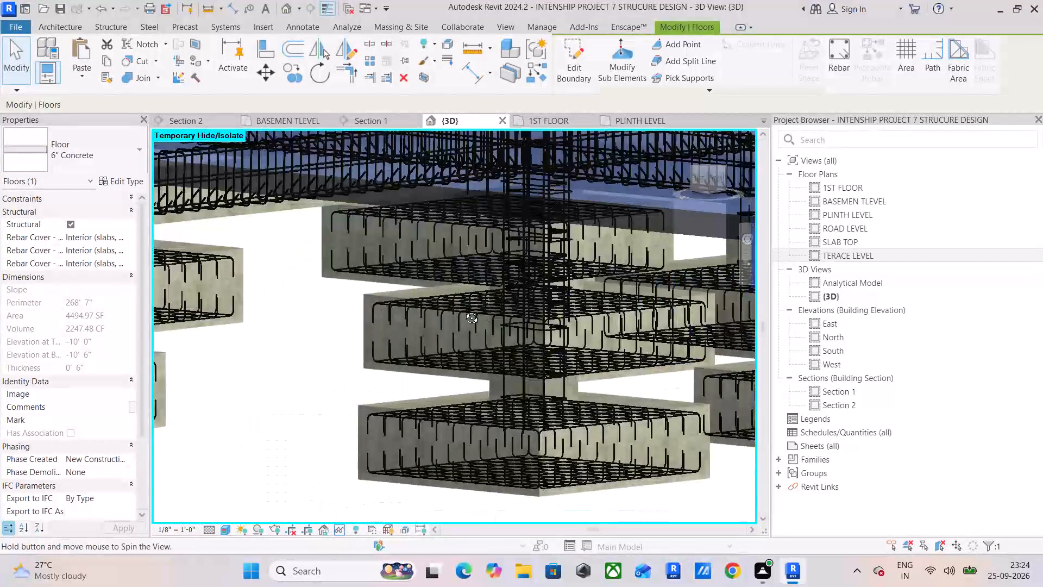
middle_click_drag(463, 310, 469, 304, "shift")
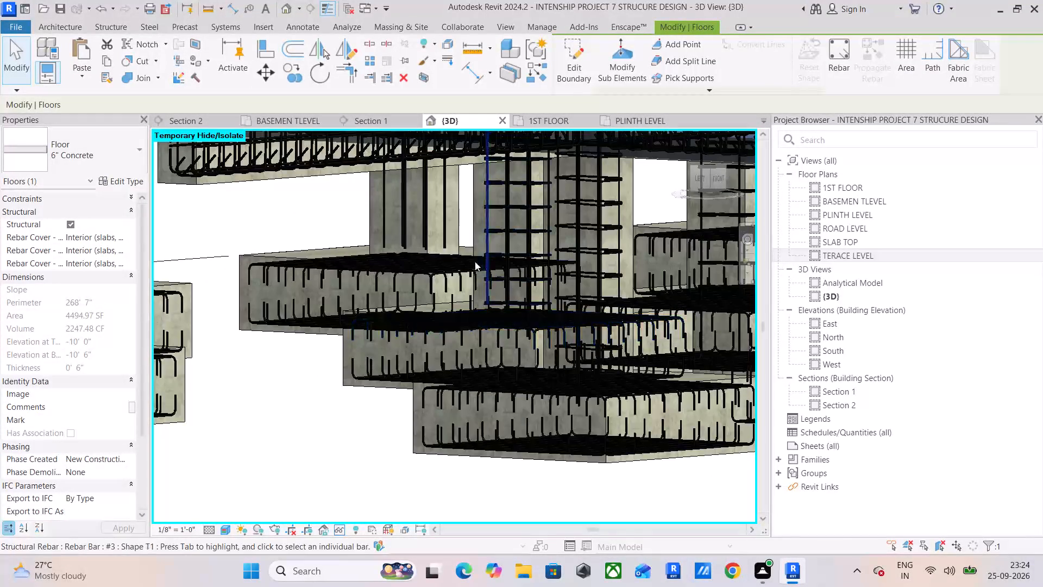
middle_click_drag(433, 264, 448, 385)
scroll(455, 361, "down", 4)
scroll(405, 362, "down", 3)
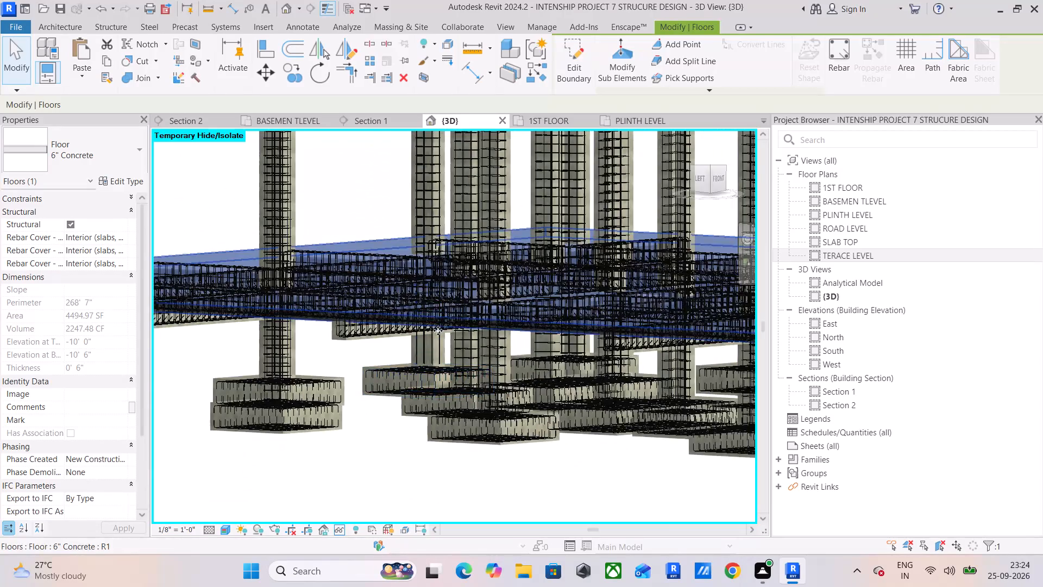
Select the whole reinforced frame in 3D and review the warnings related to it.
left_click(344, 443)
scroll(360, 422, "down", 11)
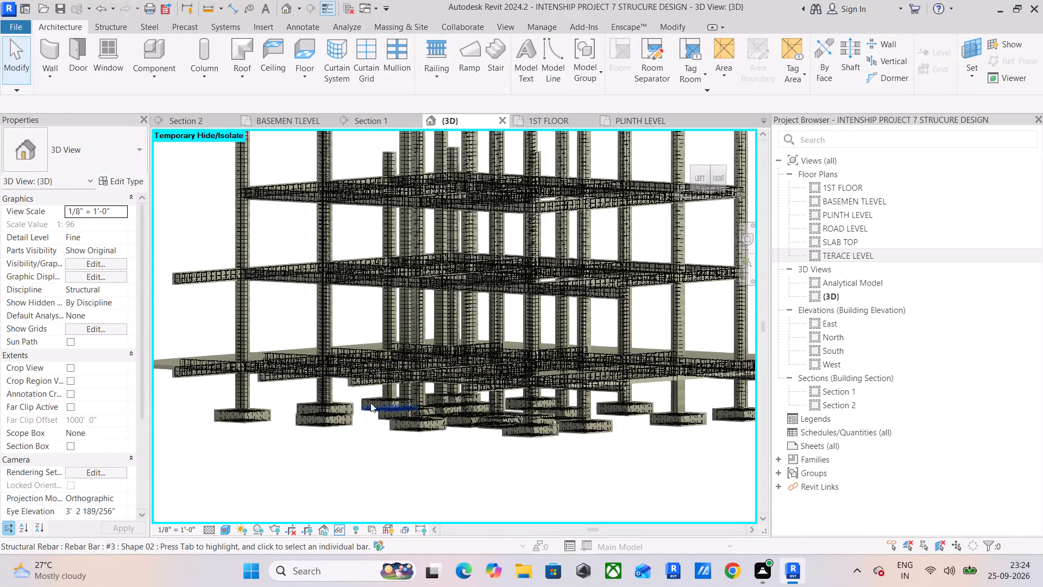
left_click_drag(212, 223, 608, 496)
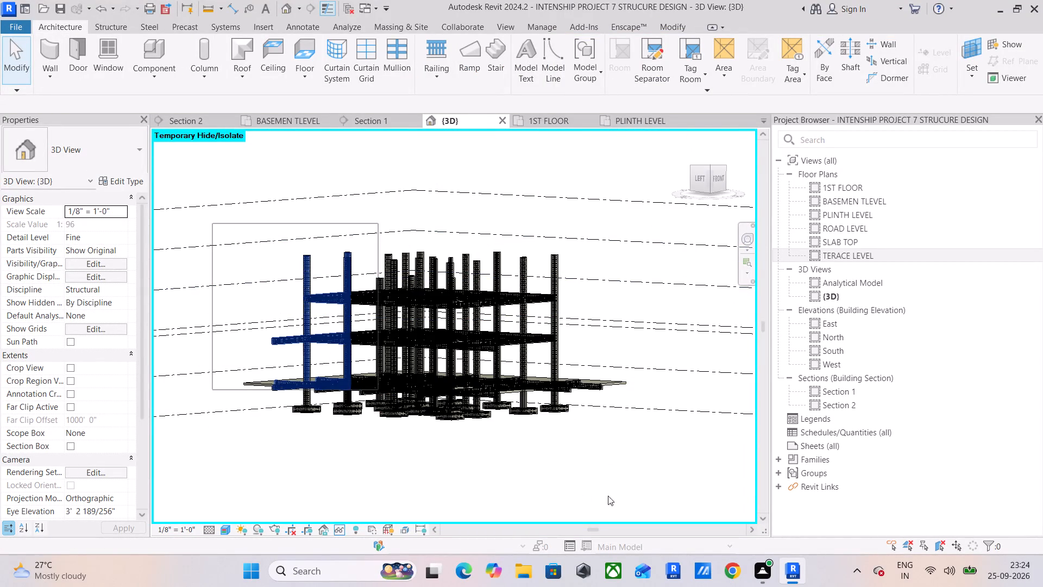
left_click_drag(608, 496, 666, 507)
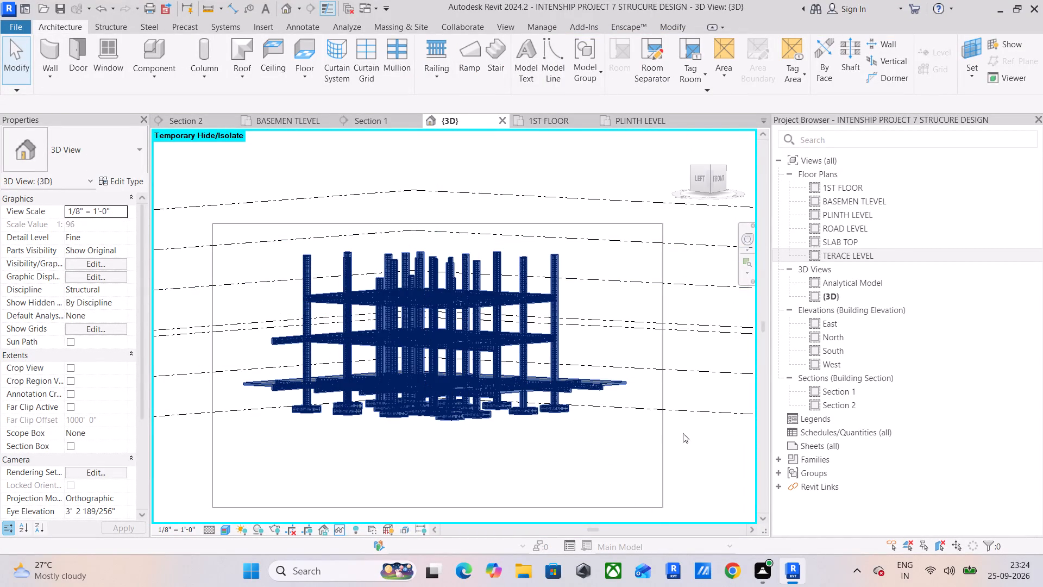
left_click(578, 61)
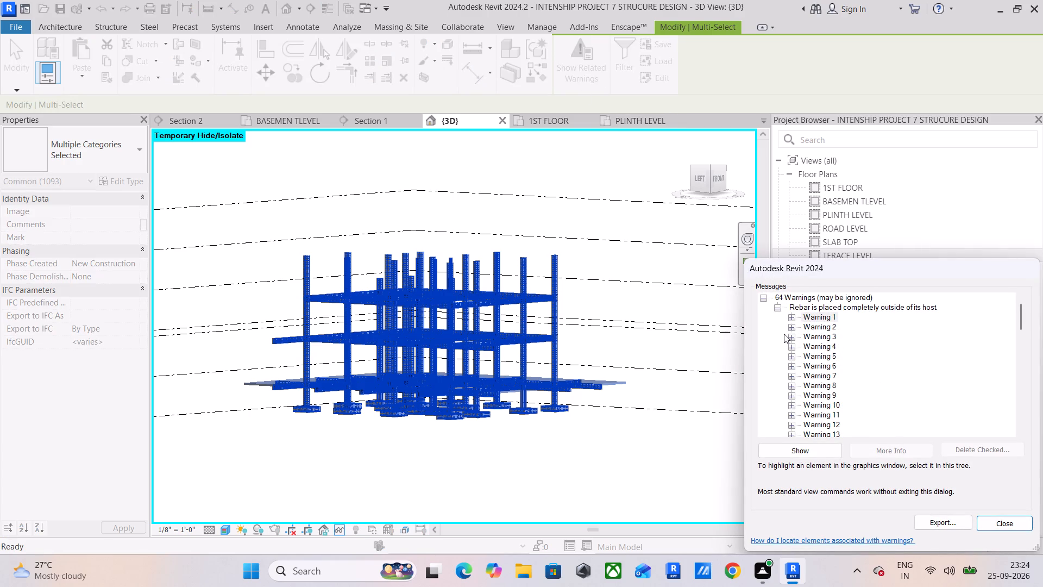
left_click(634, 171)
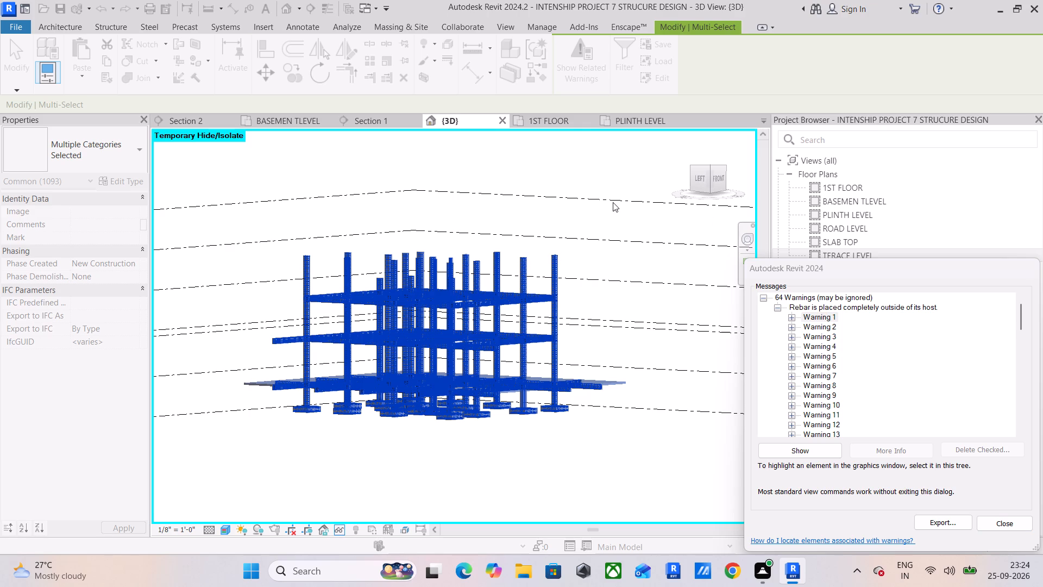
left_click(997, 520)
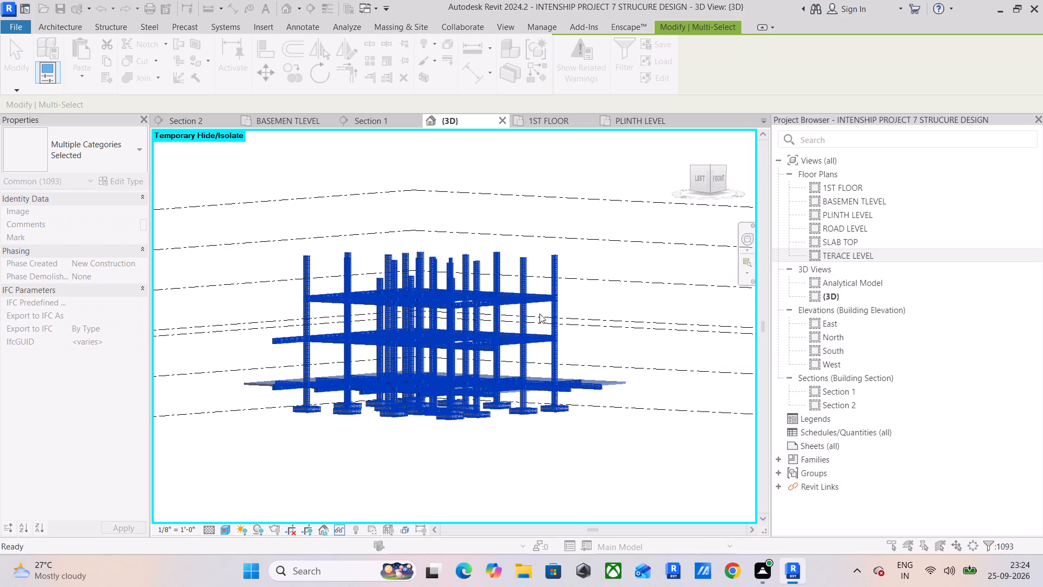
Undo the 6" Concrete basement floor, including its boundary sketch.
key("ctrl+z")
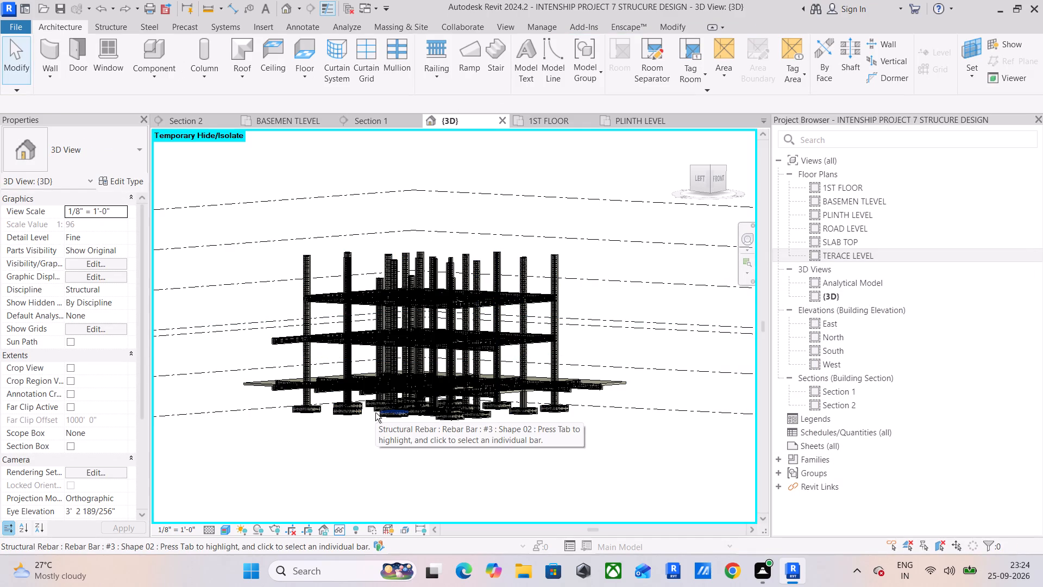
key("ctrl+z")
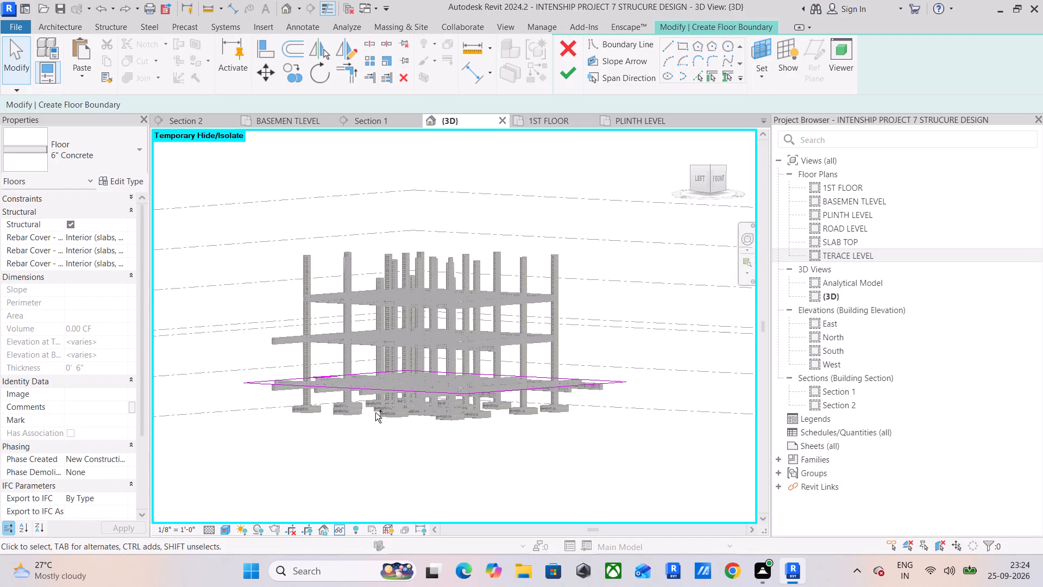
key("ctrl+z")
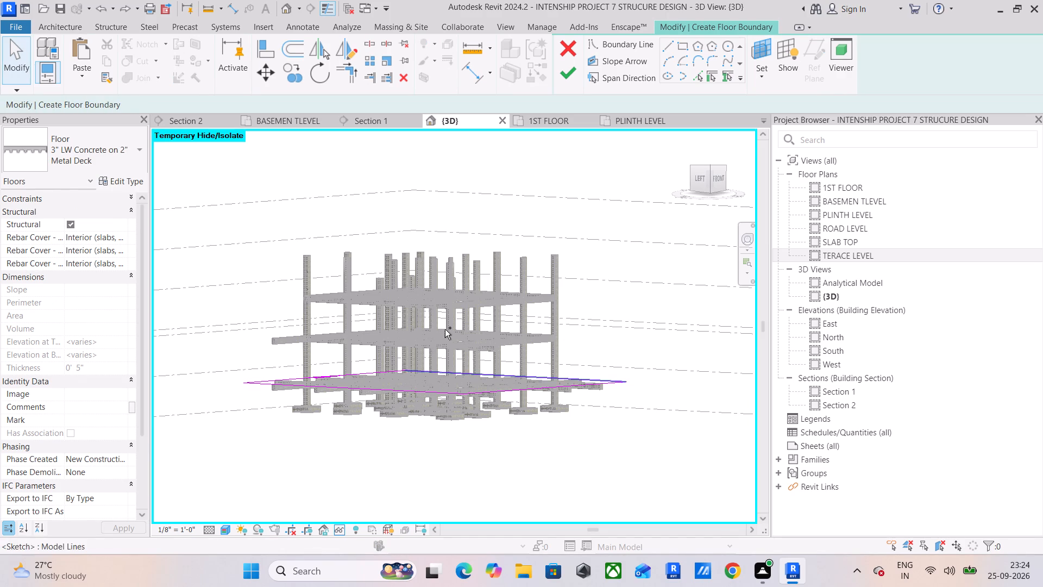
key("ctrl+z")
key("ctrl+z")
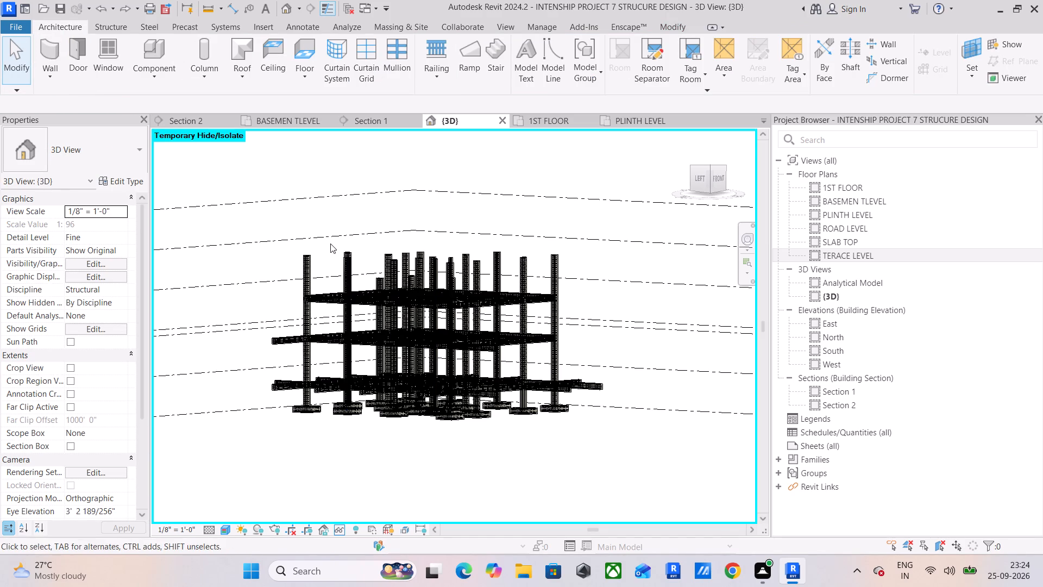
Select the whole frame in 3D, clear the selection, and examine the beam and footing reinforcement from several sides.
left_click_drag(208, 212, 652, 524)
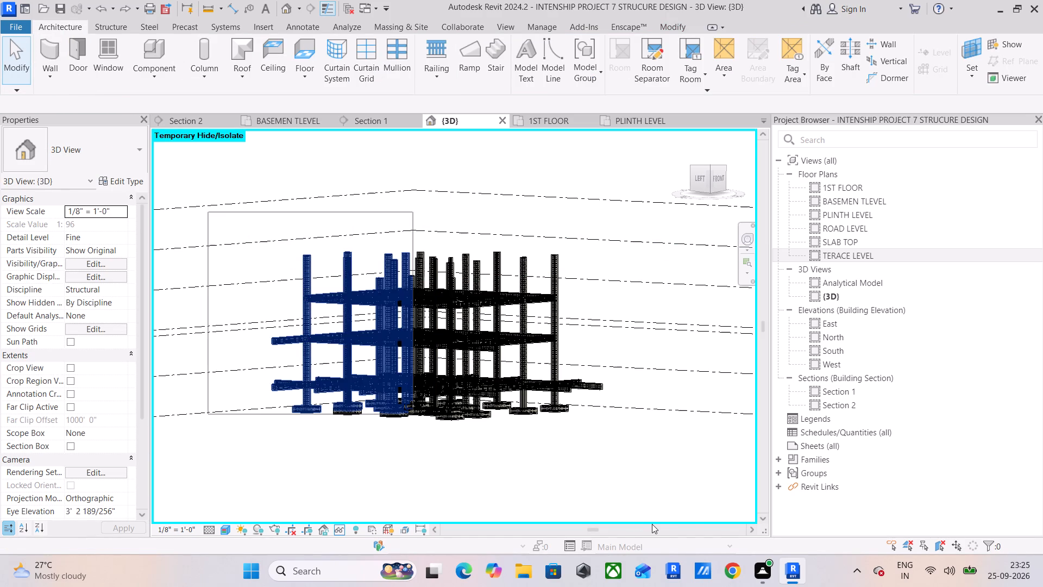
left_click_drag(652, 524, 727, 533)
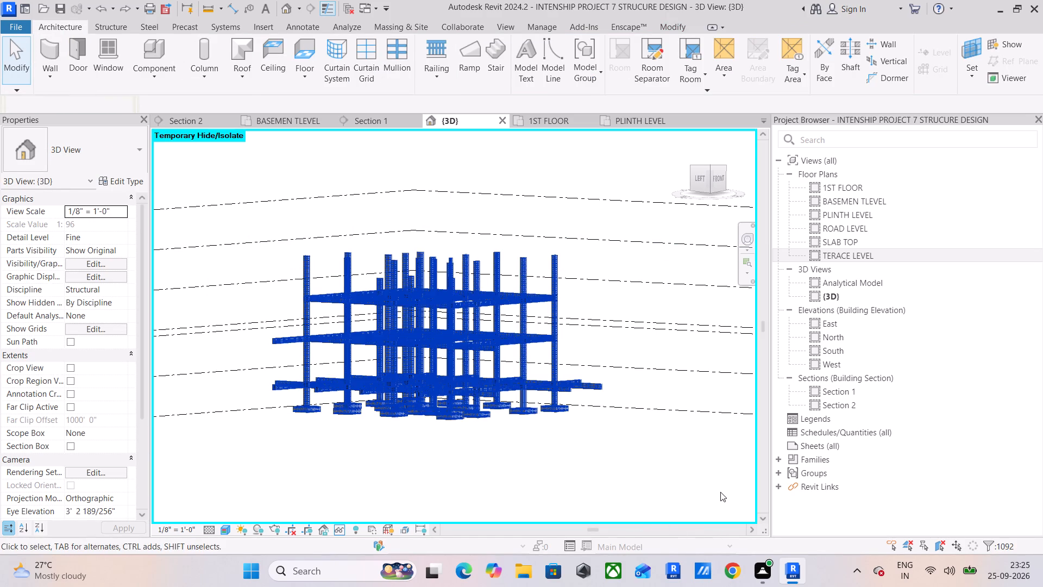
left_click(588, 214)
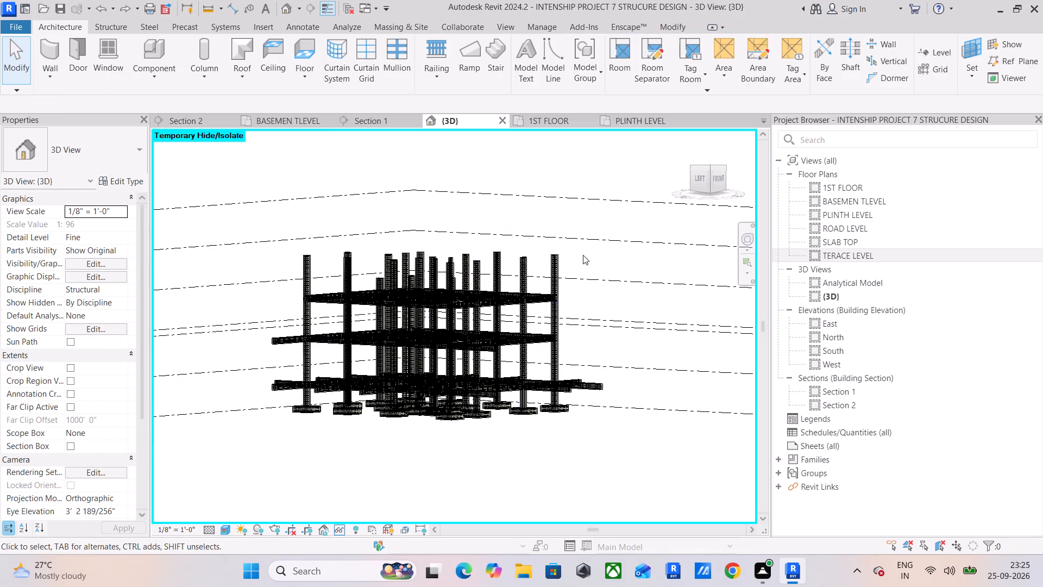
scroll(521, 398, "down", 4)
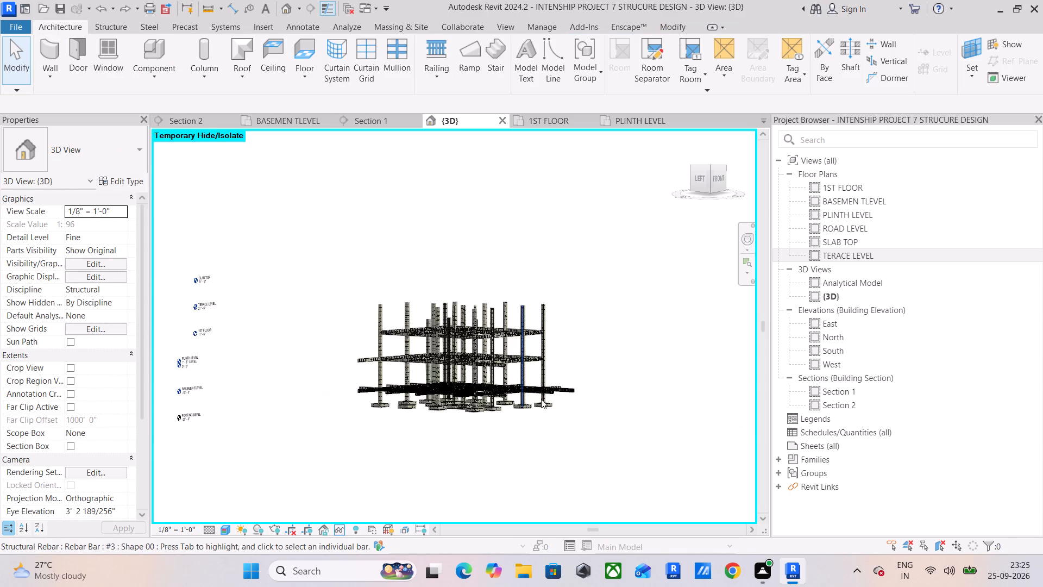
middle_click_drag(552, 405, 481, 492, "shift")
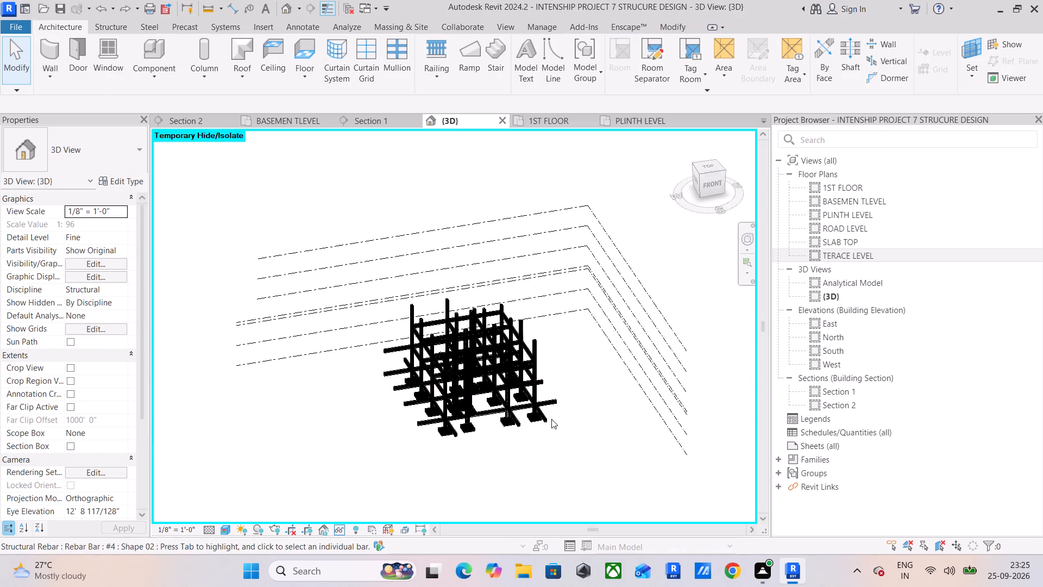
scroll(487, 411, "up", 4)
scroll(389, 449, "up", 1, "shift")
middle_click_drag(389, 449, 457, 417, "shift")
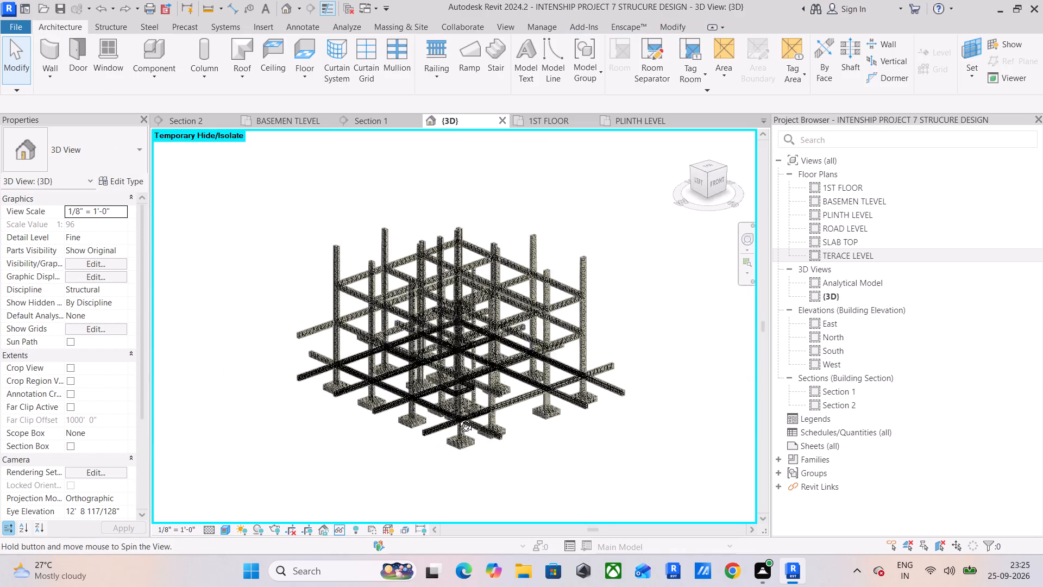
middle_click_drag(457, 417, 466, 372, "shift")
scroll(374, 363, "up", 8)
scroll(403, 410, "up", 1, "shift")
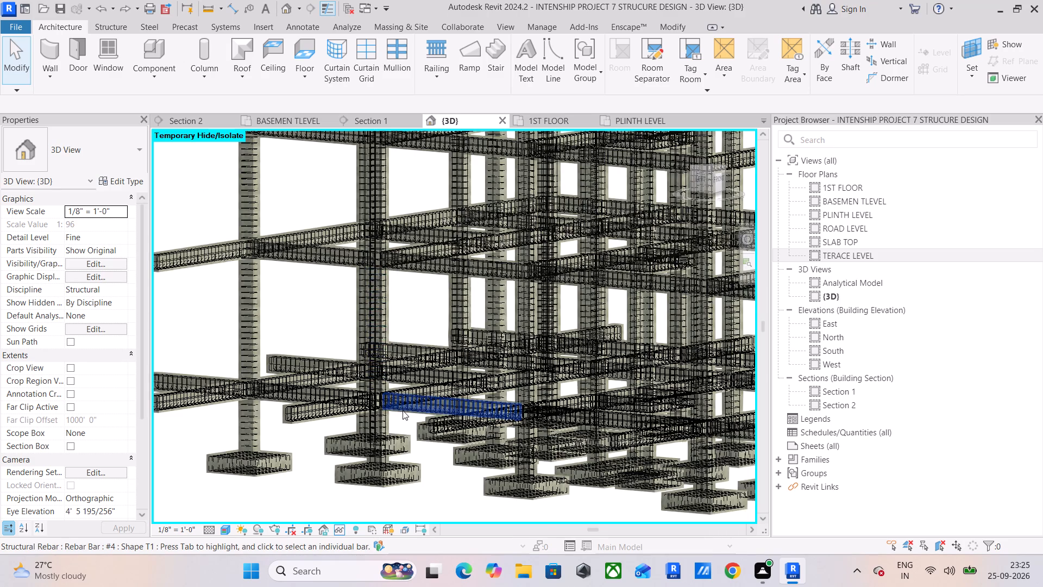
middle_click_drag(403, 410, 477, 390, "shift")
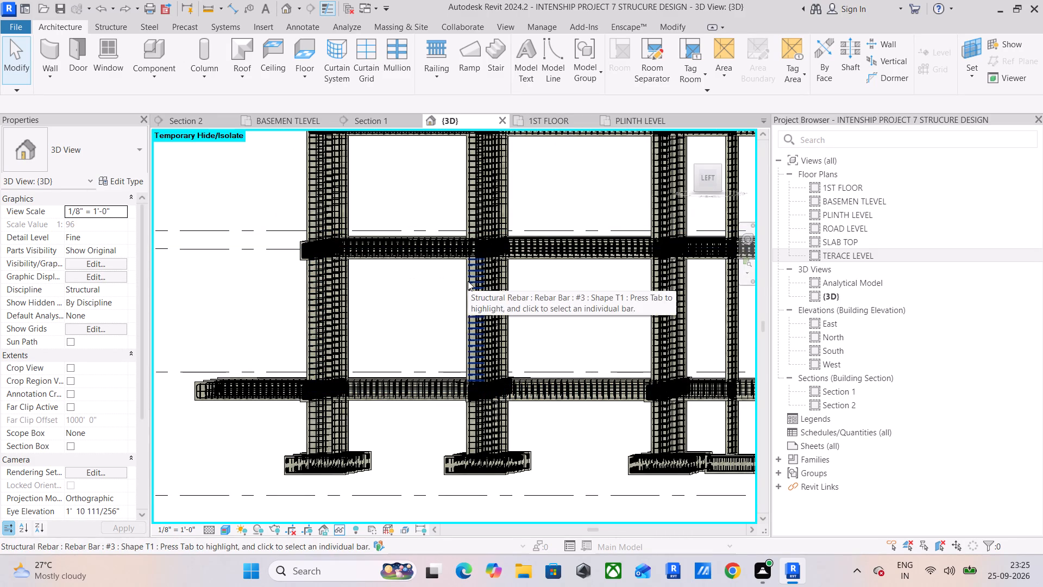
Reset the temporary hide/isolate in the 3D view and in Section 1.
type("HR")
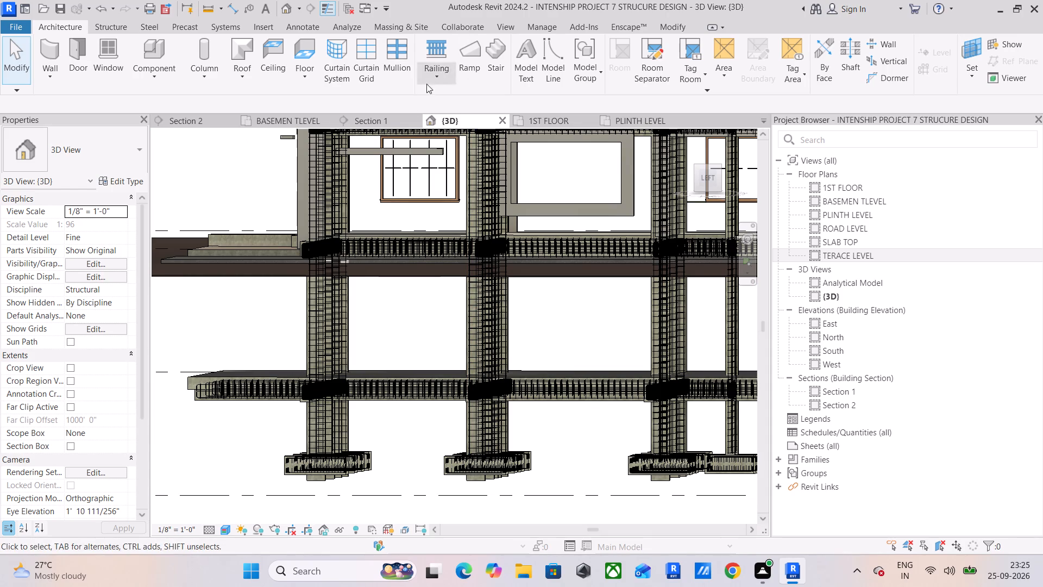
left_click(381, 121)
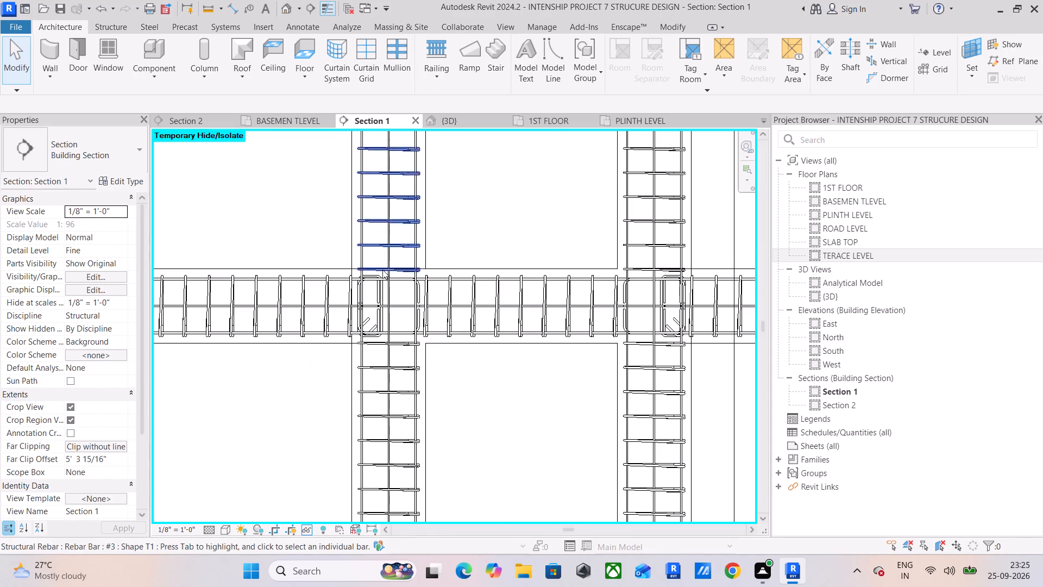
scroll(382, 270, "down", 6)
middle_click_drag(384, 273, 481, 173)
scroll(398, 323, "down", 4)
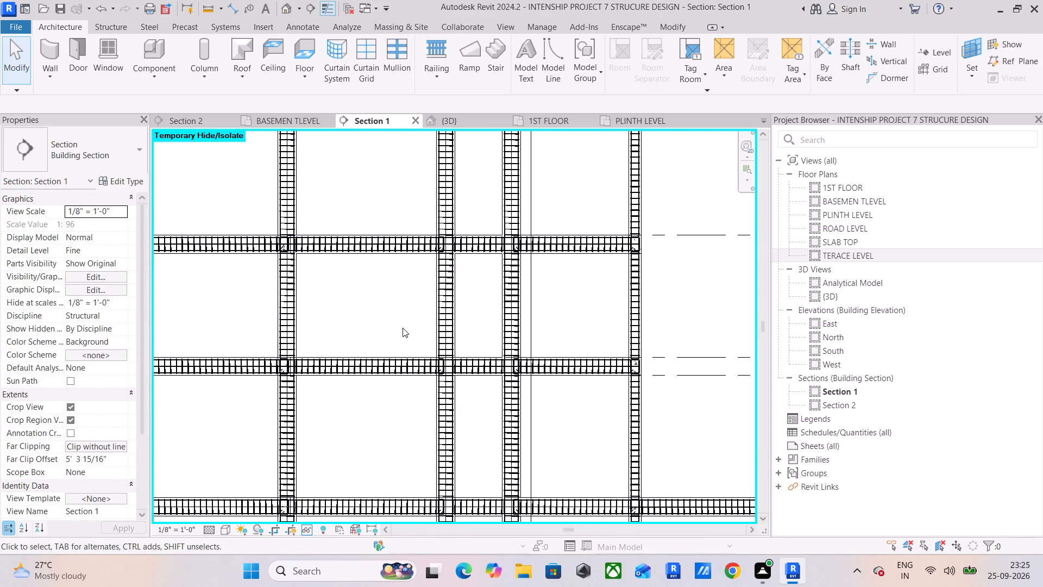
key("h")
key("r")
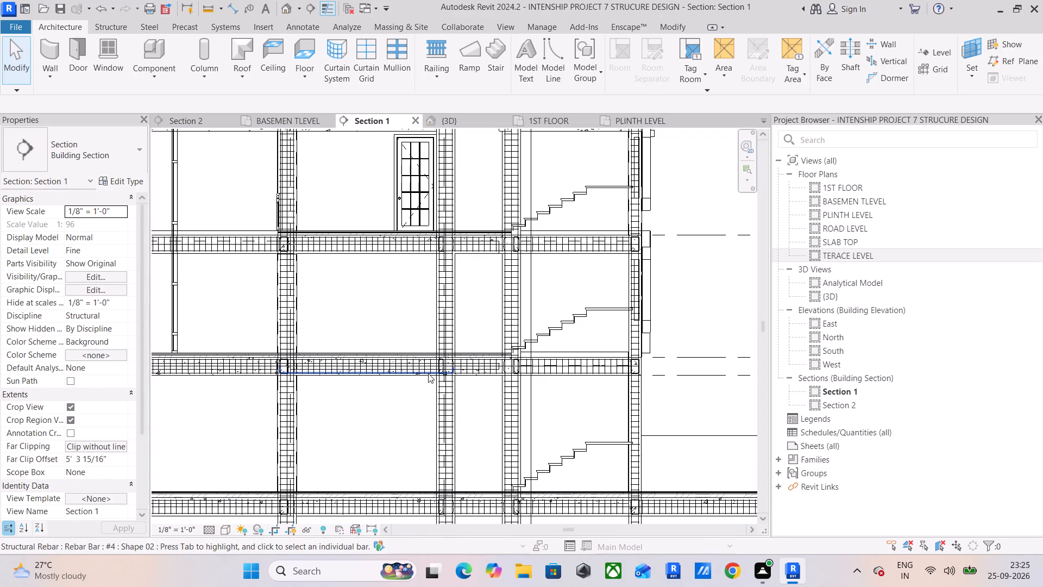
Measure the linked model's basement slab thickness in Section 1 with an aligned dimension, without placing it.
middle_click_drag(488, 417, 593, 326)
scroll(388, 382, "up", 10)
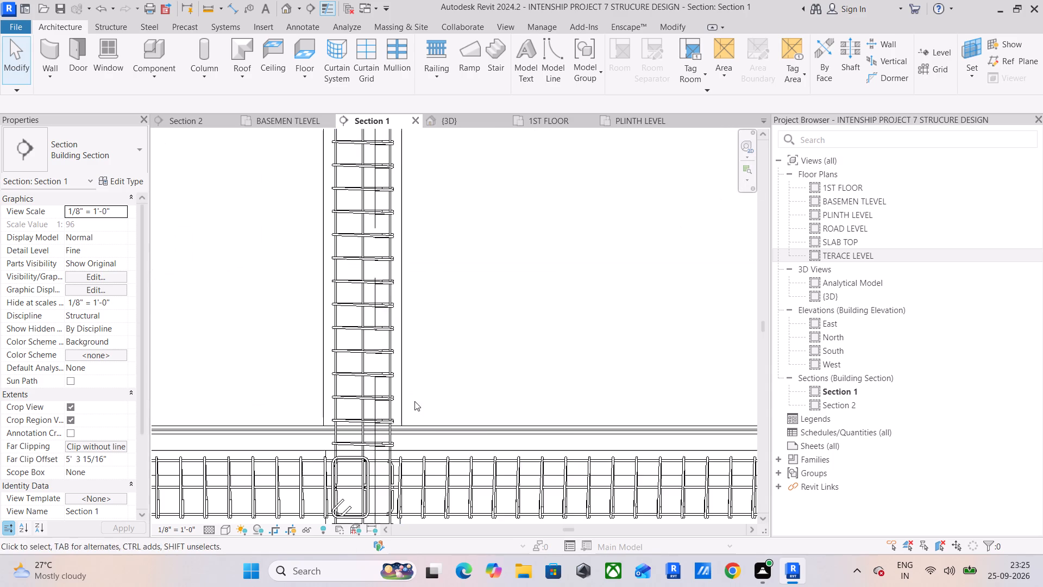
middle_click_drag(444, 442, 457, 371)
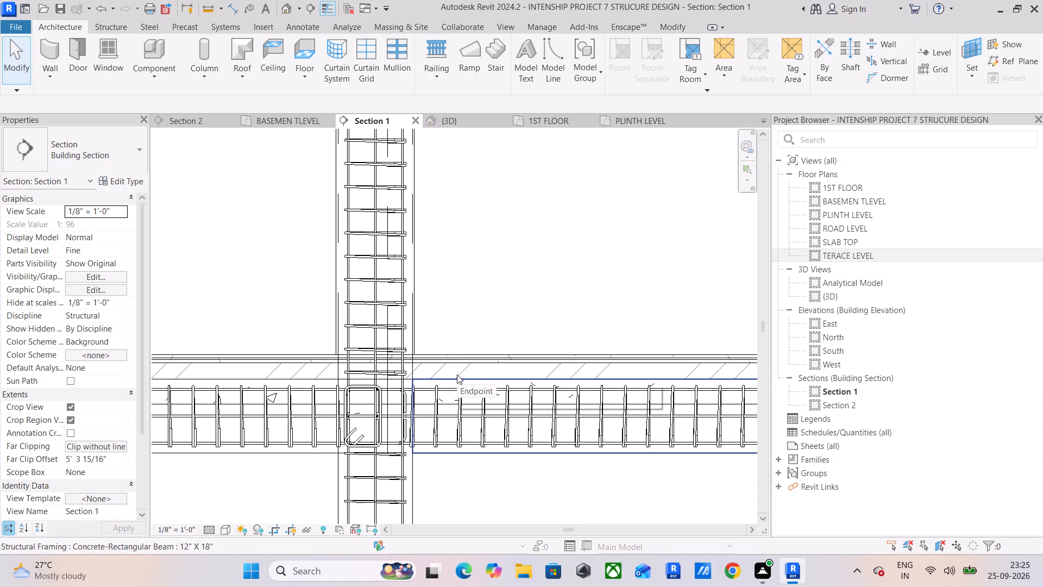
scroll(457, 374, "up", 4)
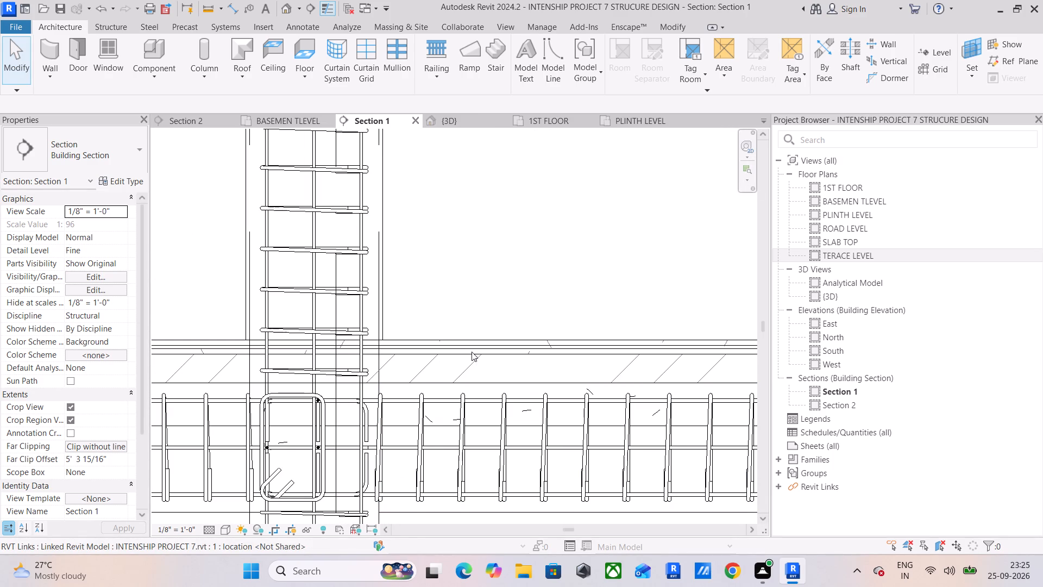
scroll(472, 352, "up", 1)
middle_click_drag(491, 358, 611, 388)
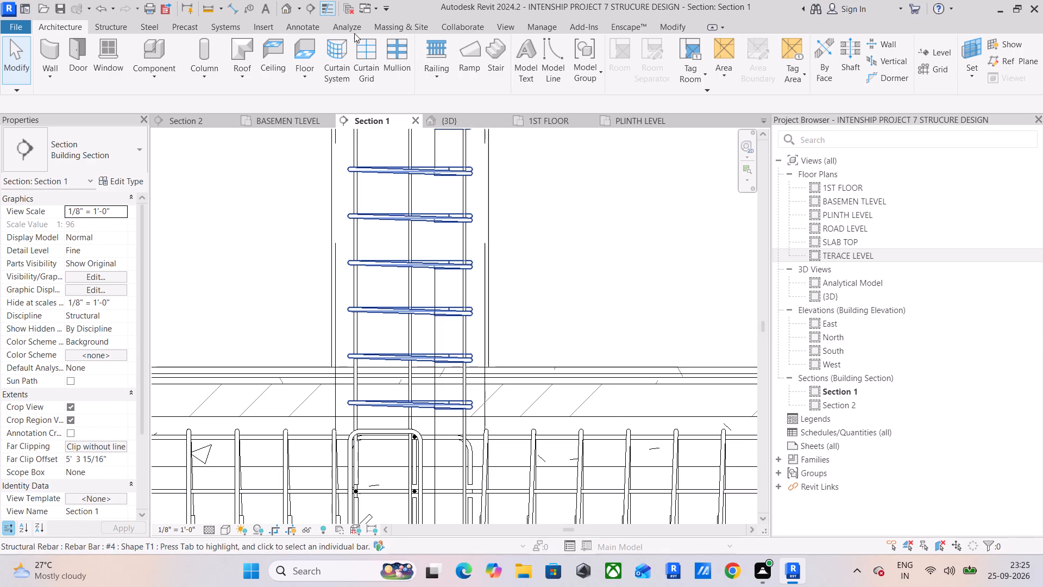
left_click(234, 6)
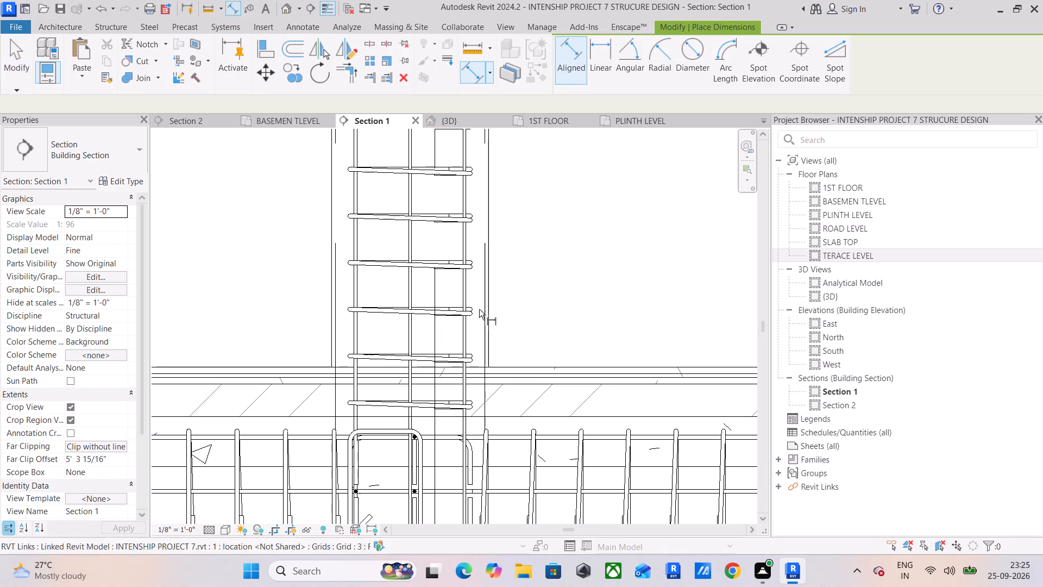
left_click(563, 416)
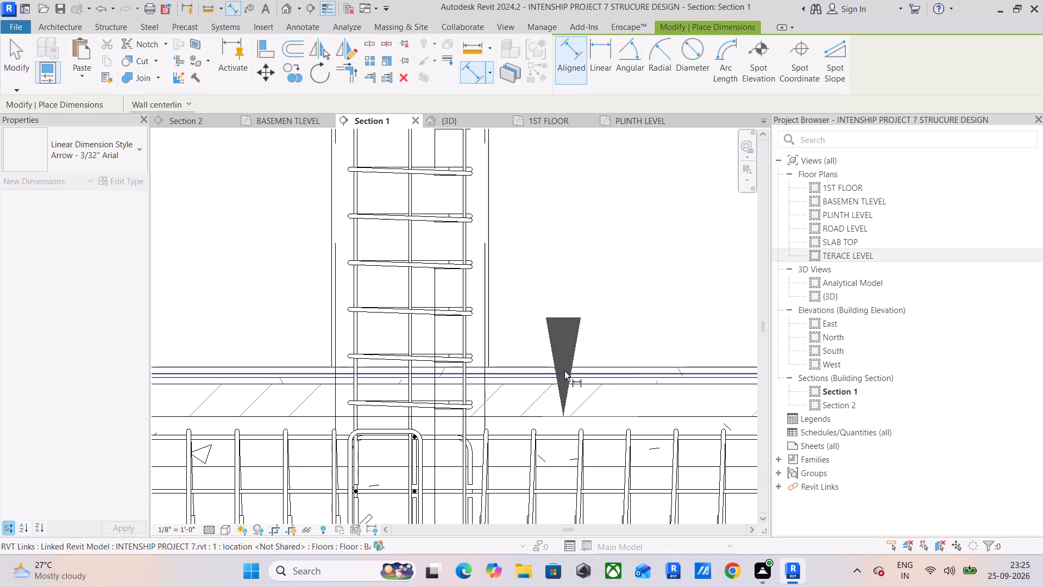
left_click(567, 366)
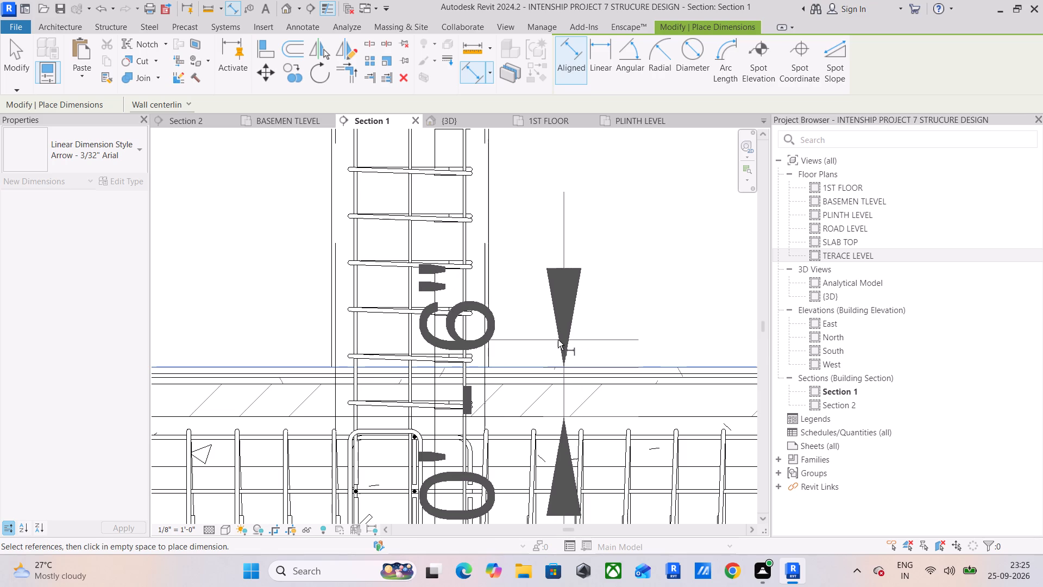
key("Escape")
key("Escape")
key("Escape")
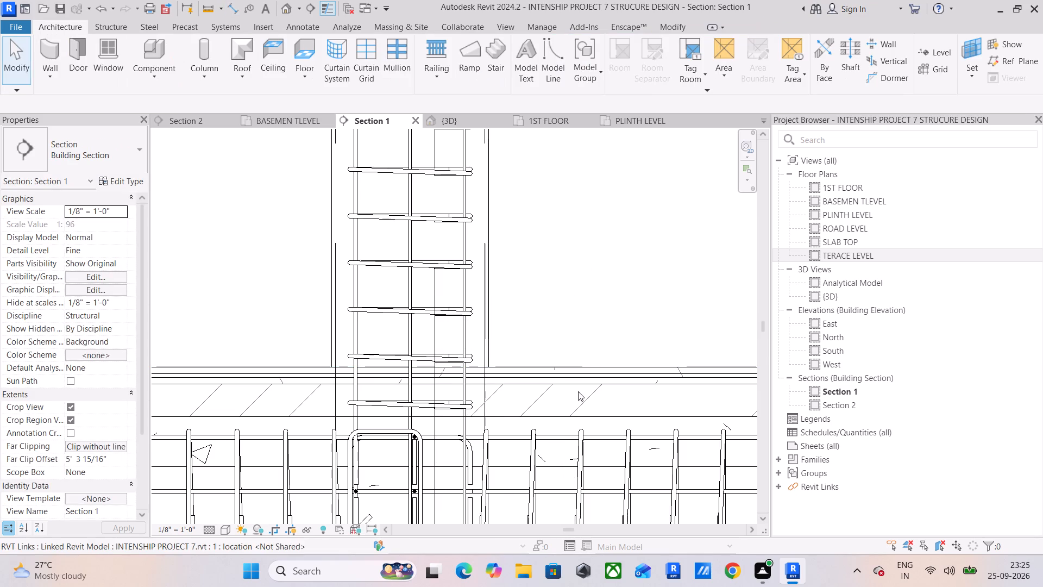
Start a structural floor in the BASEMEN TLEVEL plan with a rectangular boundary and the 6" Concrete type.
left_click(299, 76)
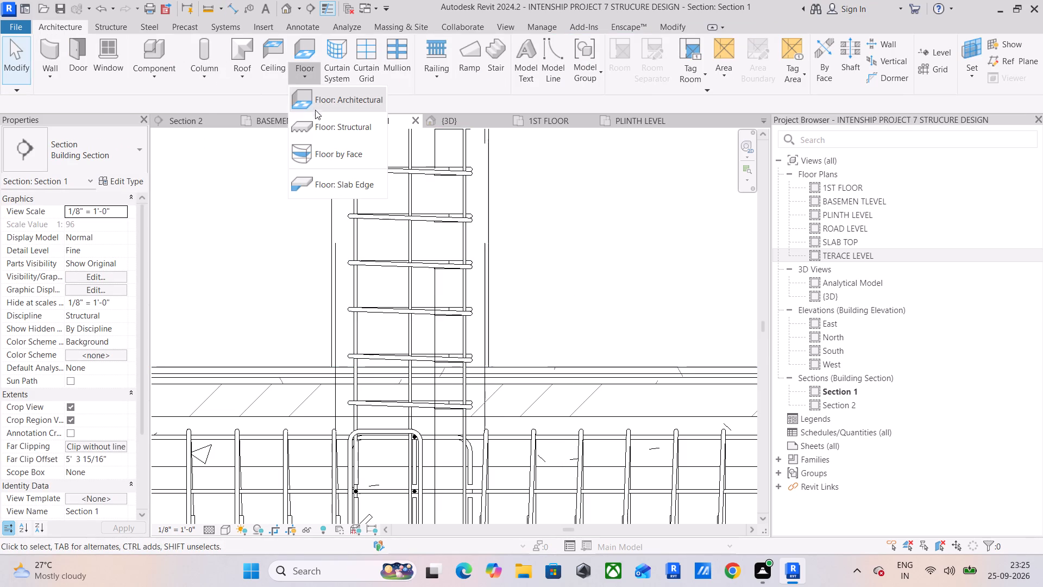
left_click(317, 121)
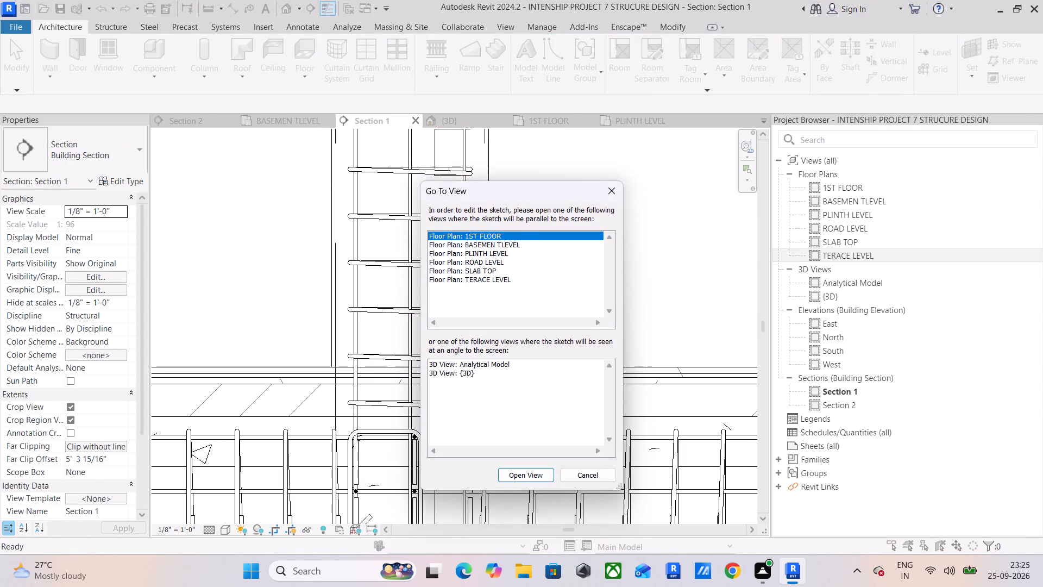
left_click(488, 244)
left_click(520, 475)
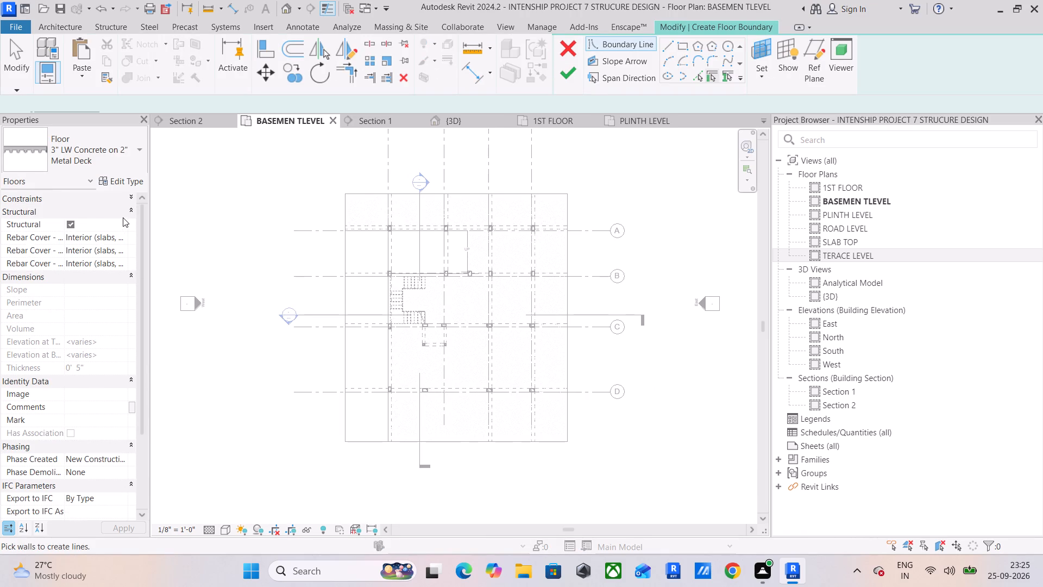
left_click(681, 49)
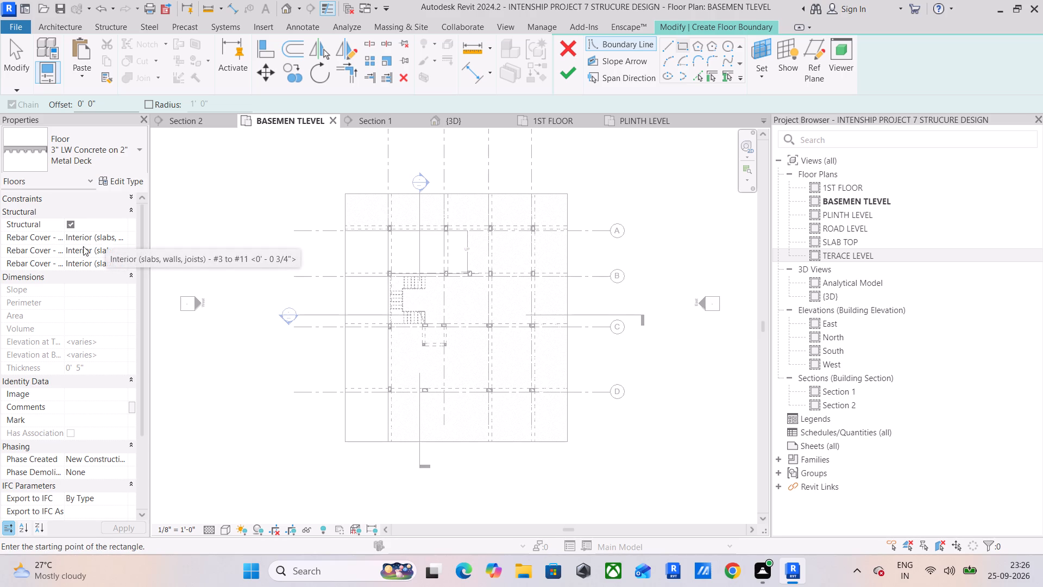
left_click(122, 154)
left_click(57, 324)
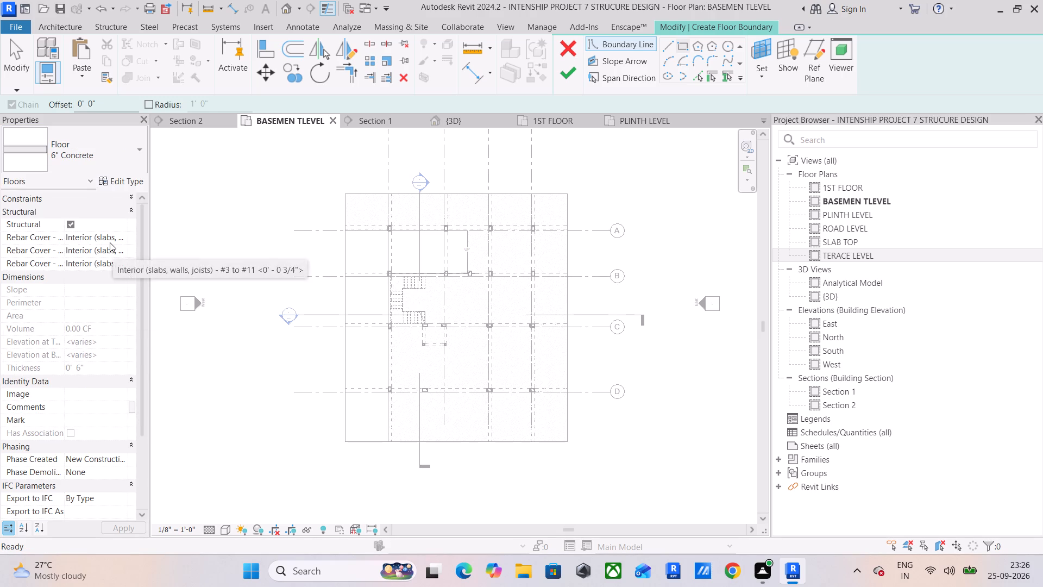
left_click(123, 237)
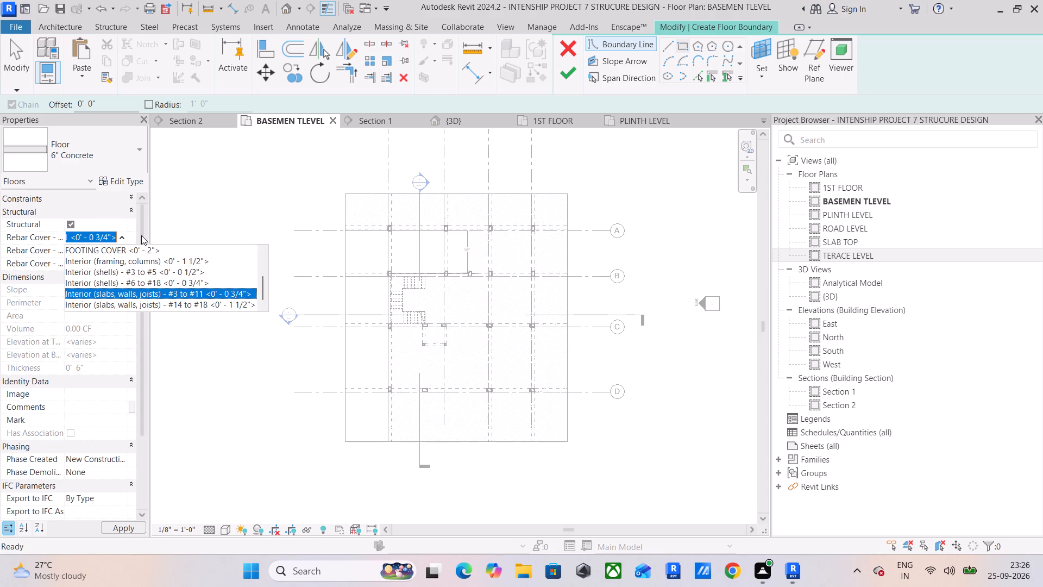
left_click(98, 205)
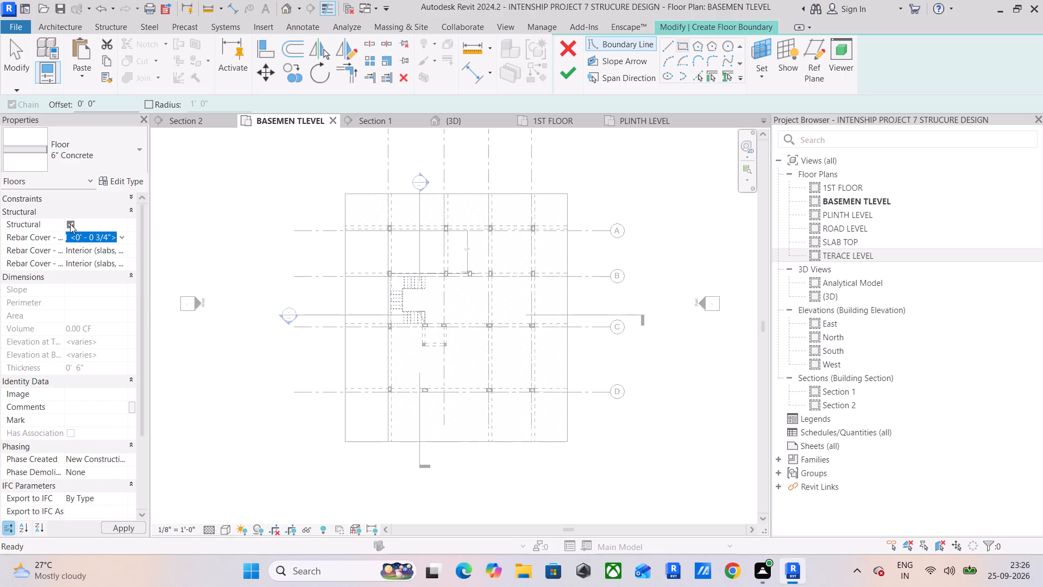
left_click(70, 224)
left_click(76, 223)
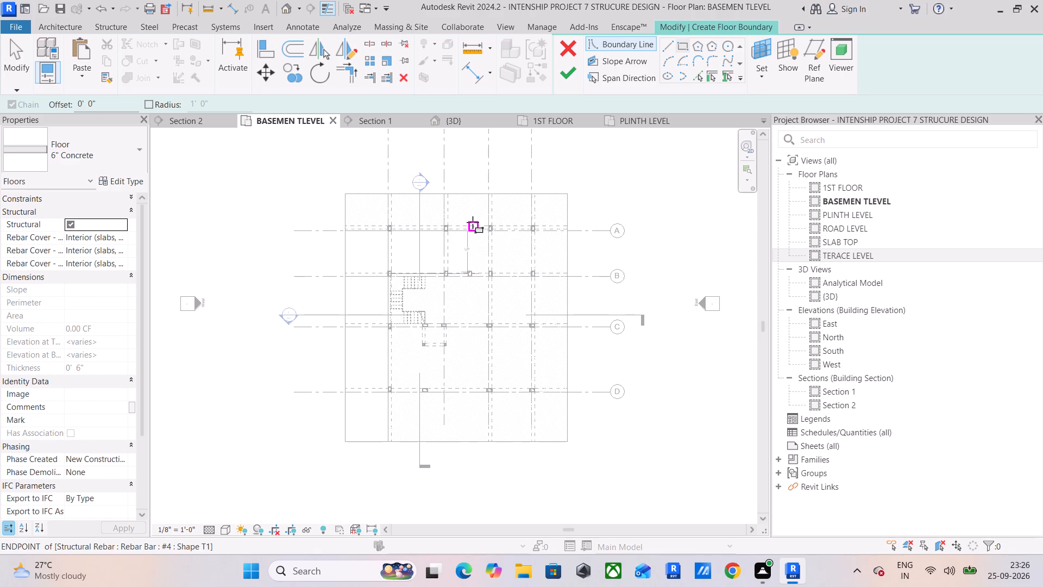
Sketch the floor boundary as a 70' 10" long rectangle between opposite corners of the linked slab's outline and finish the floor.
scroll(397, 222, "up", 8)
scroll(394, 221, "down", 5)
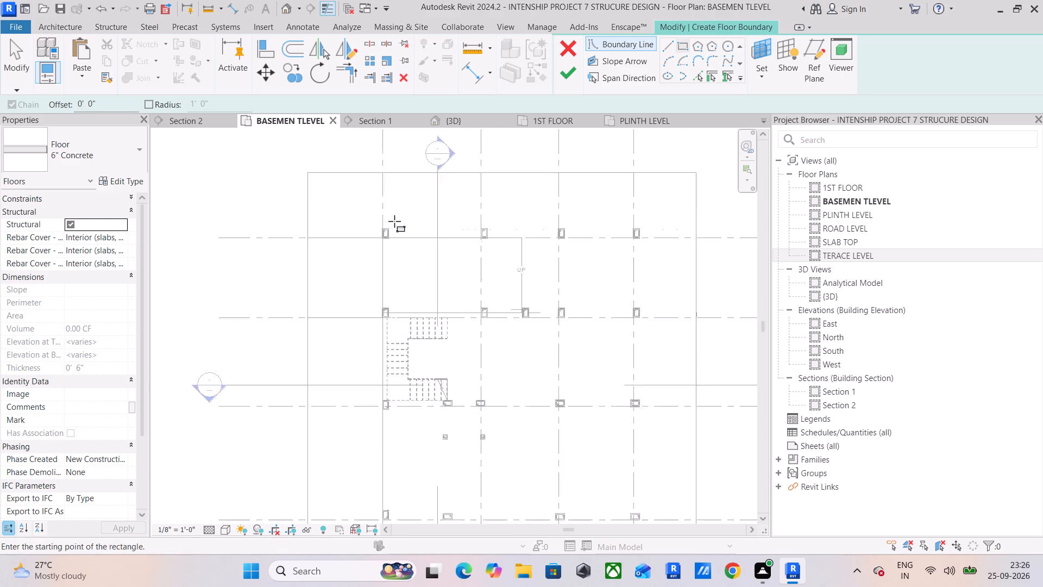
left_click(319, 182)
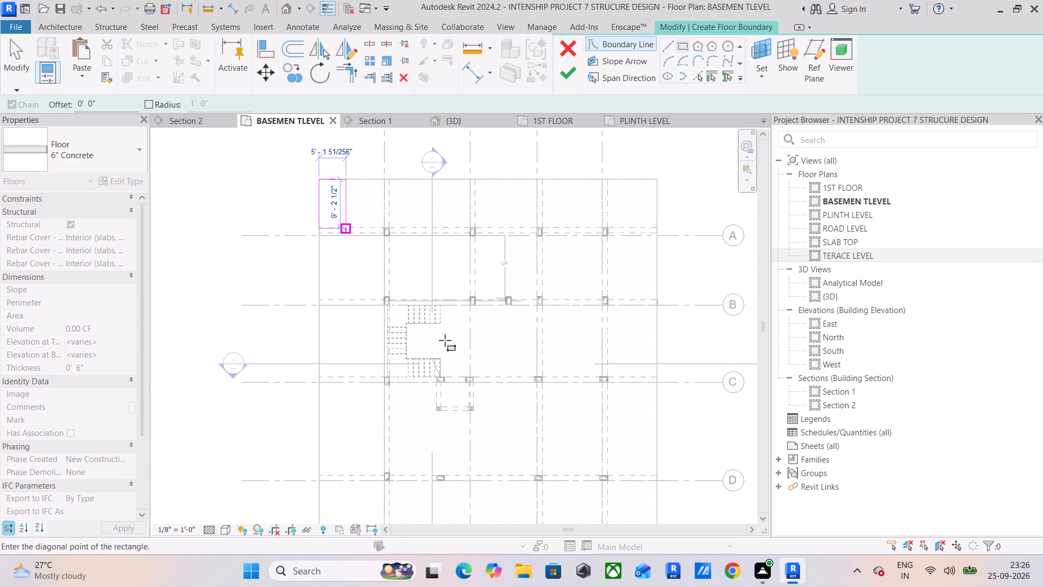
scroll(463, 350, "down", 1)
middle_click_drag(469, 354, 499, 230)
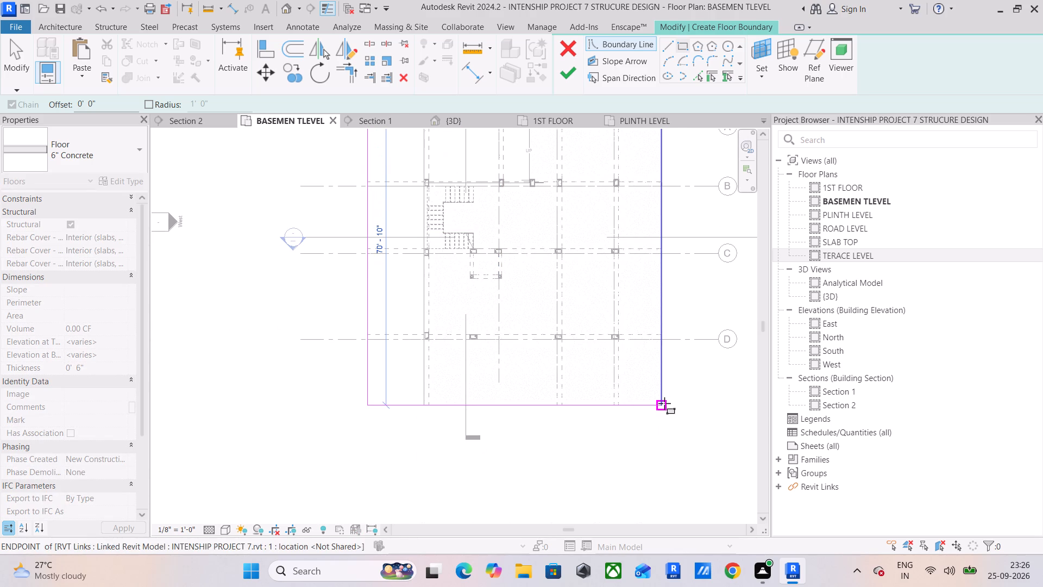
left_click(664, 403)
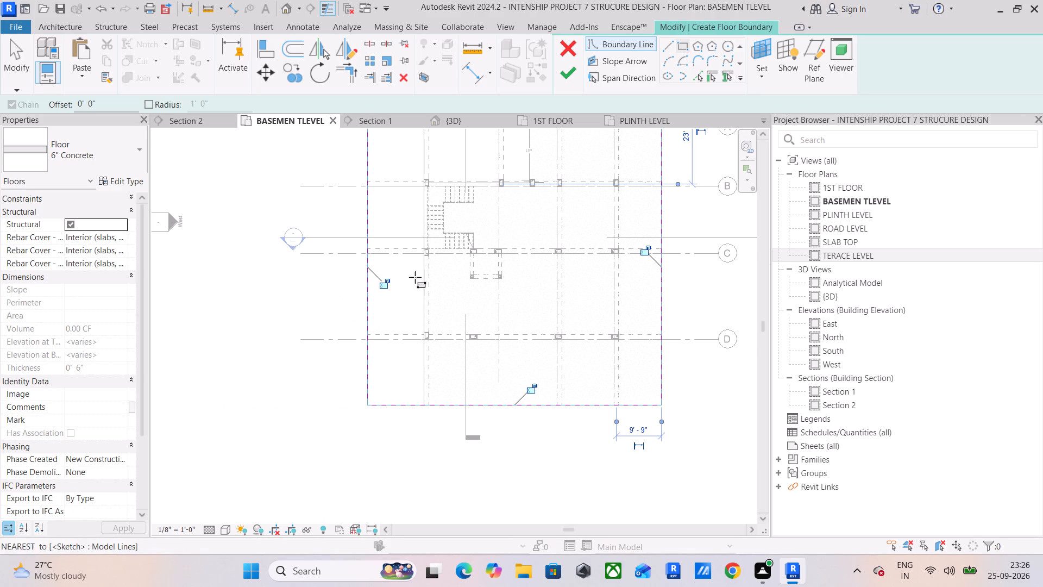
left_click(567, 80)
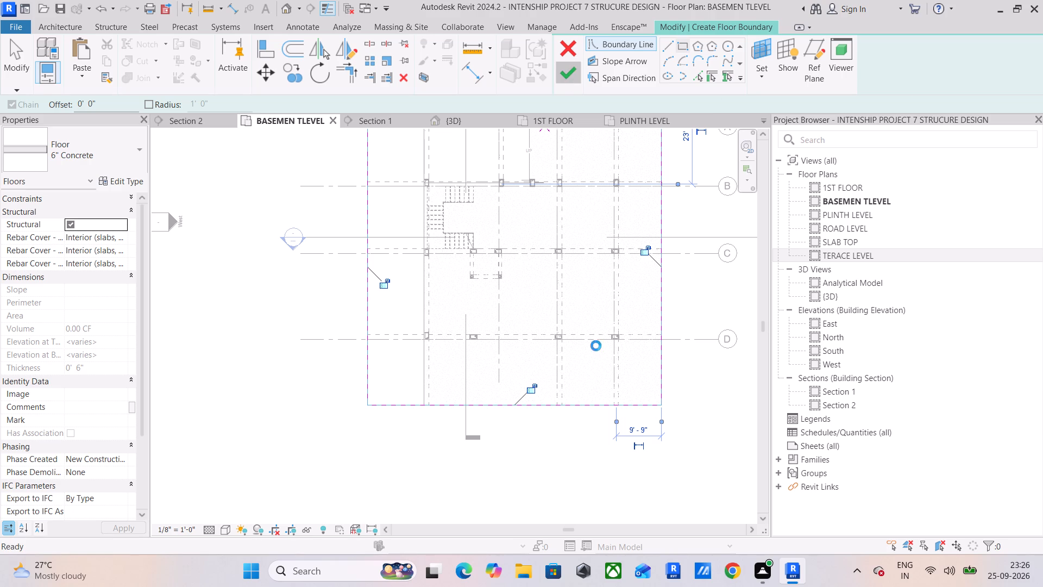
left_click_drag(1027, 486, 1019, 485)
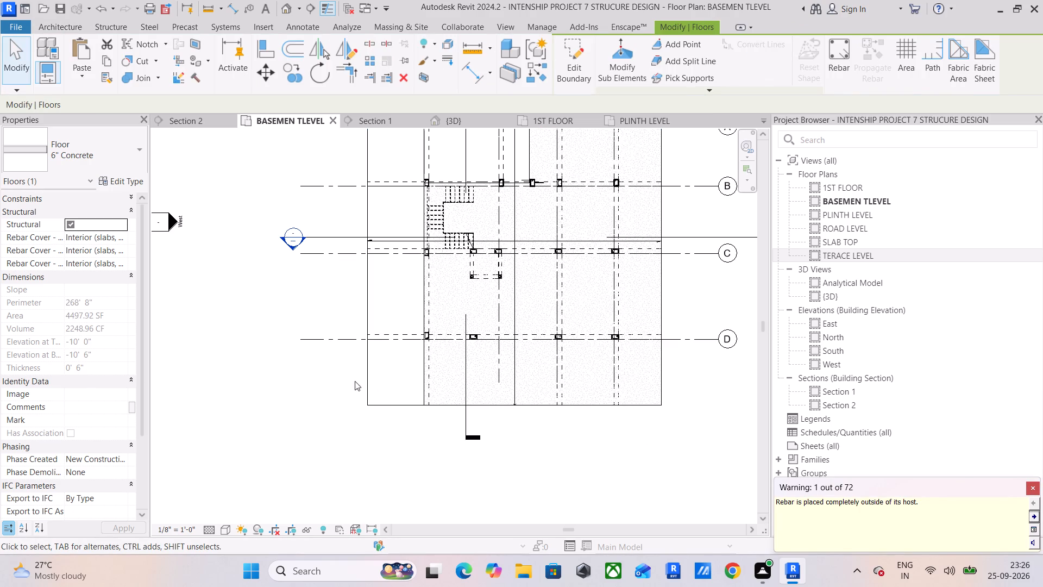
scroll(361, 305, "down", 3)
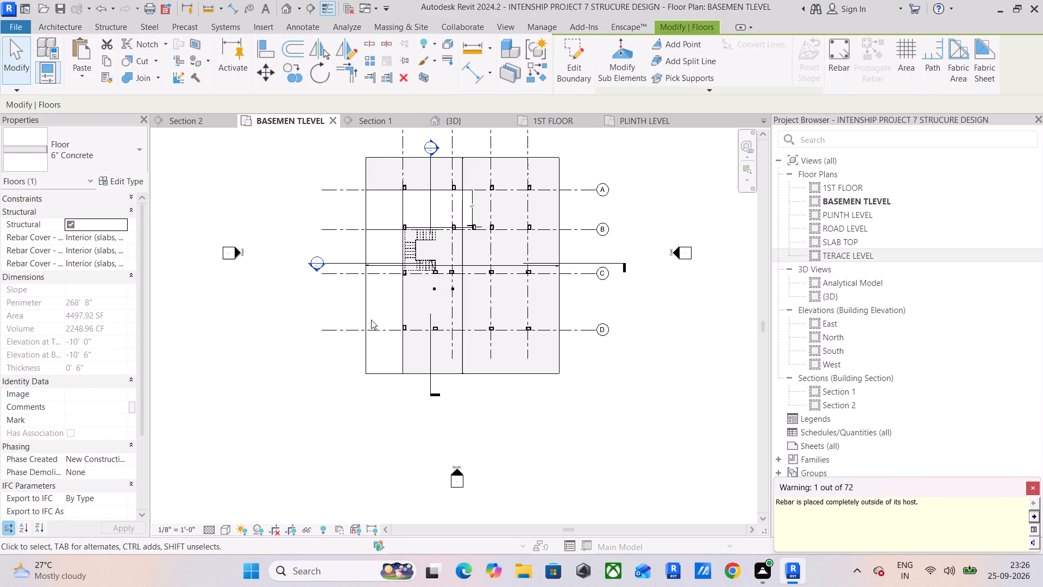
left_click(1028, 488)
left_click(361, 367)
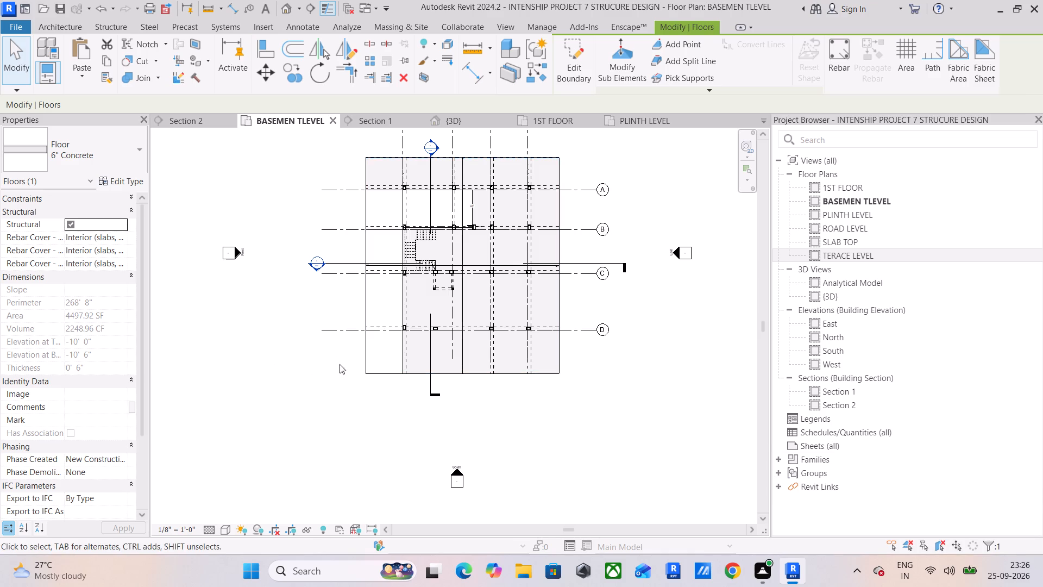
middle_click_drag(271, 365, 305, 345, "shift")
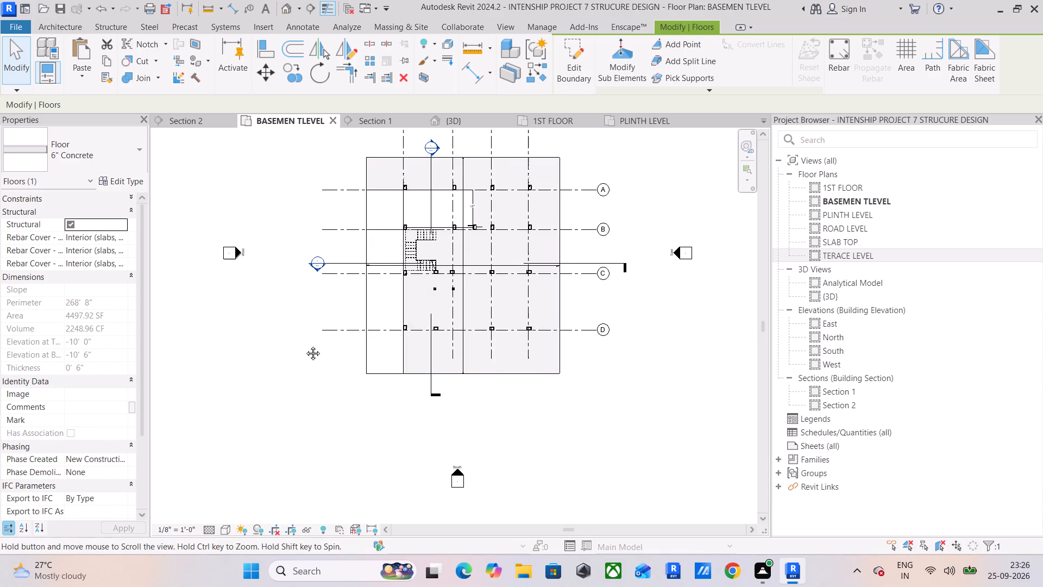
middle_click_drag(305, 345, 317, 265, "shift")
In Section 1, move the new basement floor up from the linked slab's underside to its top face, accepting the element deletion.
left_click(440, 120)
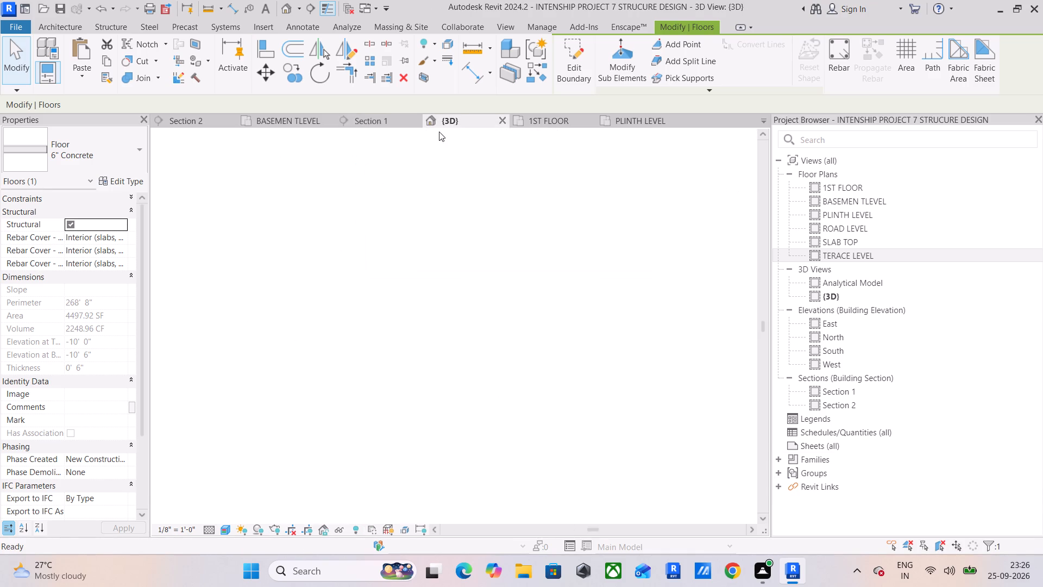
middle_click_drag(380, 346, 290, 259)
scroll(363, 310, "down", 4)
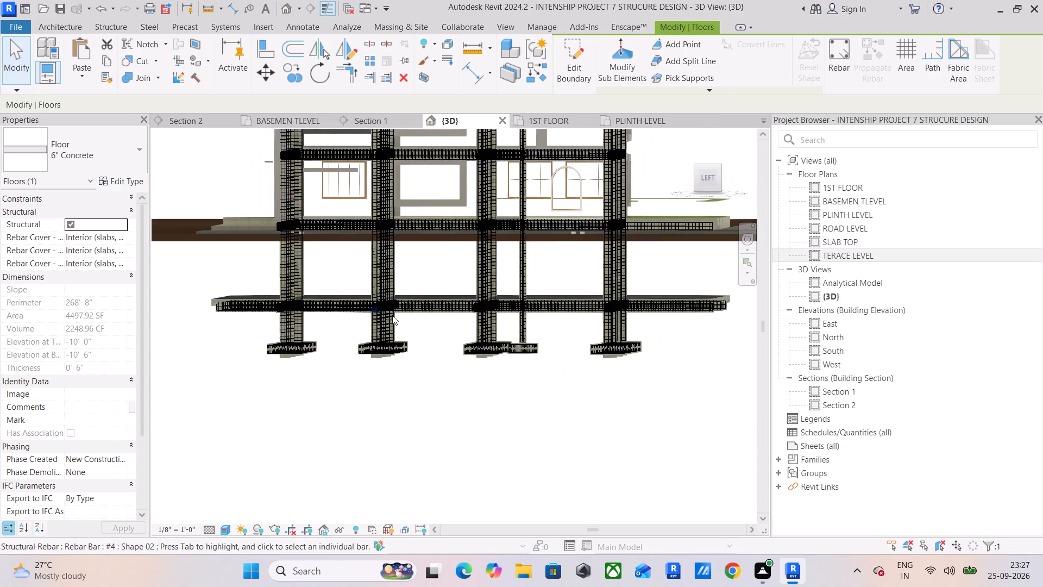
middle_click_drag(409, 309, 375, 334, "shift")
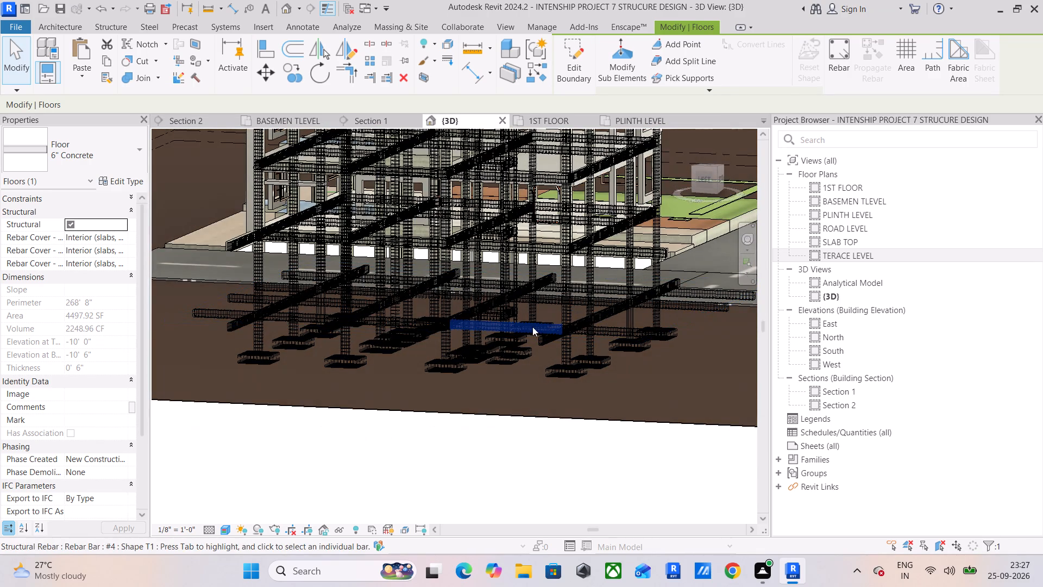
left_click(382, 121)
scroll(529, 370, "down", 5)
middle_click_drag(530, 369, 373, 342)
scroll(411, 345, "up", 8)
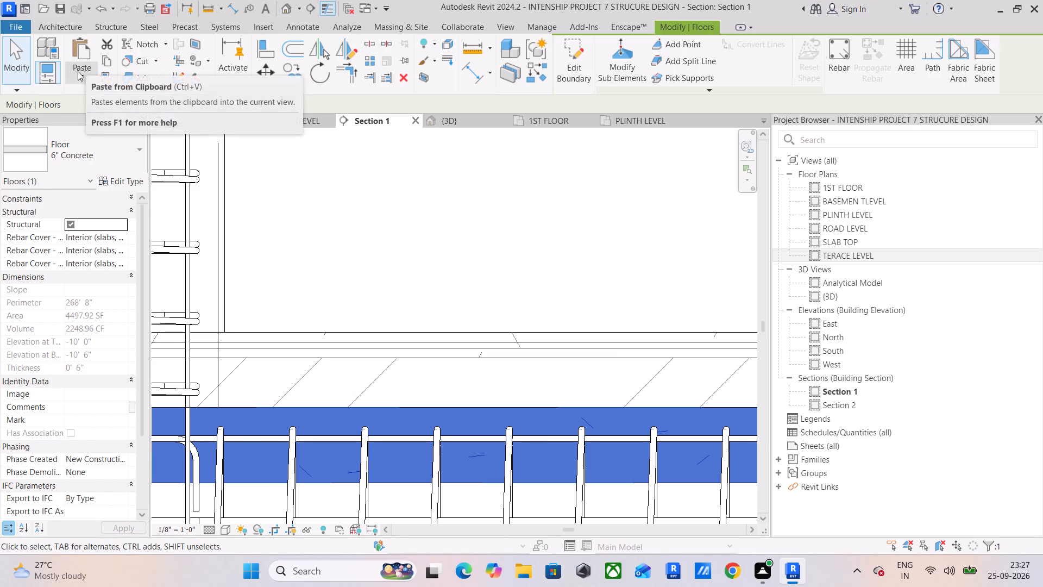
left_click(274, 74)
left_click(348, 407)
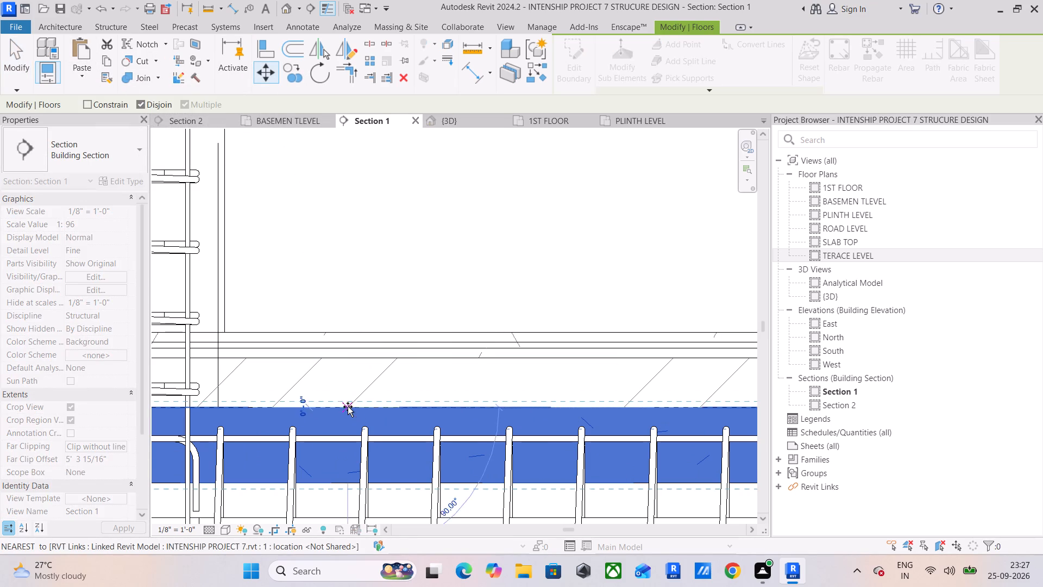
left_click(354, 335)
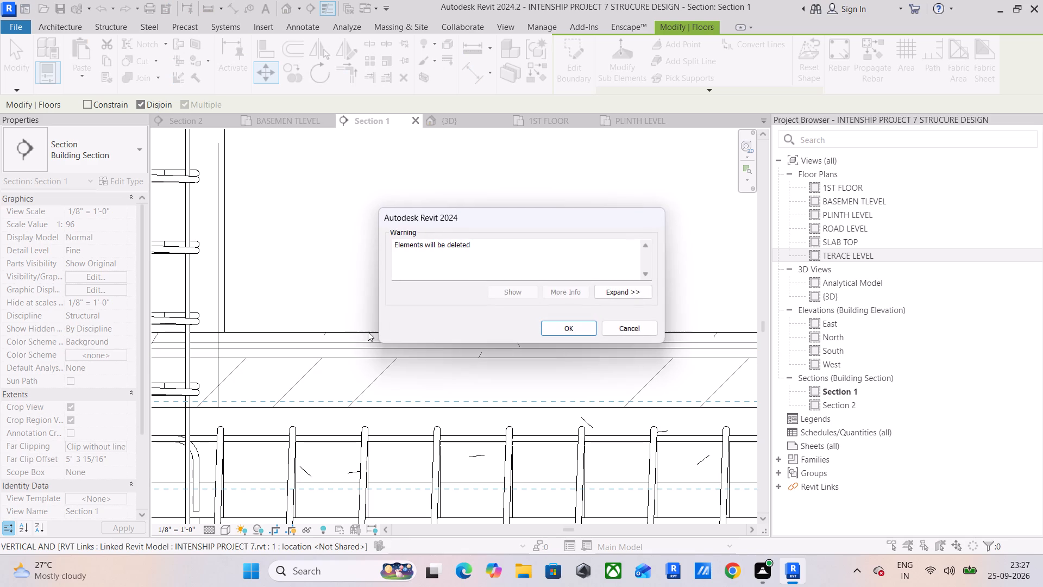
left_click(577, 327)
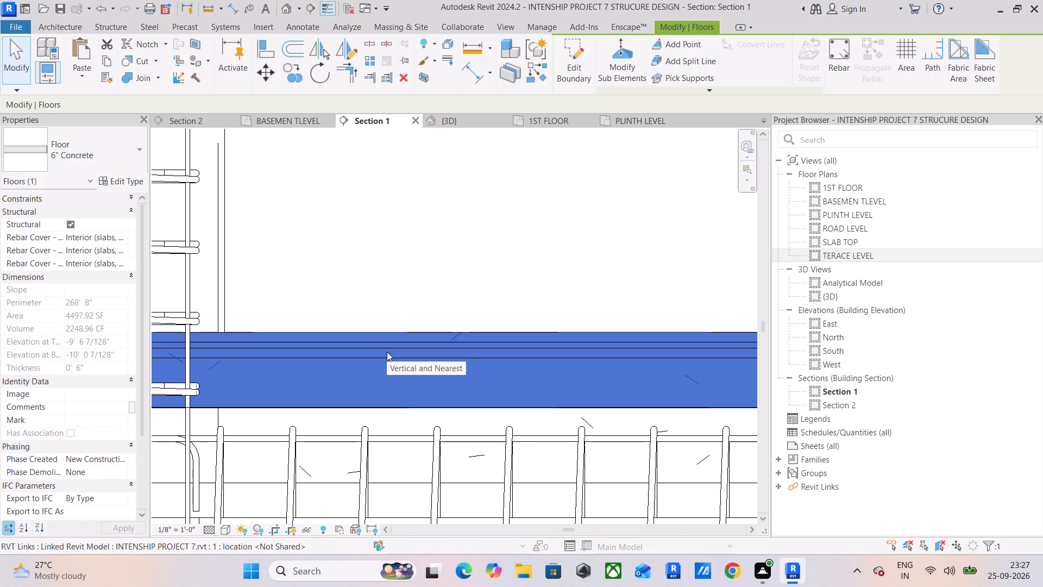
scroll(472, 395, "down", 2)
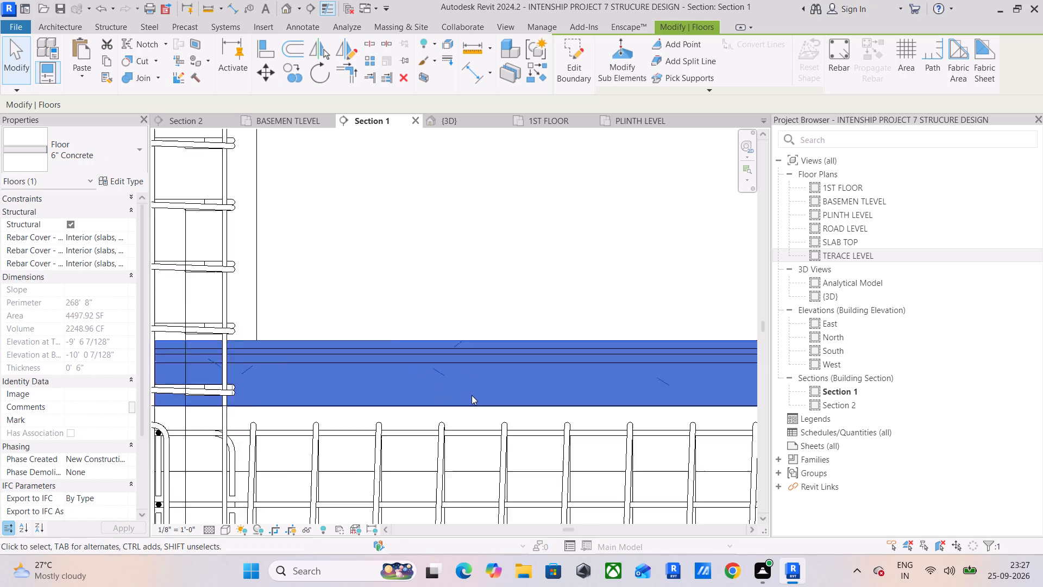
scroll(472, 395, "down", 2)
left_click(488, 325)
scroll(488, 325, "down", 6)
scroll(483, 327, "up", 5)
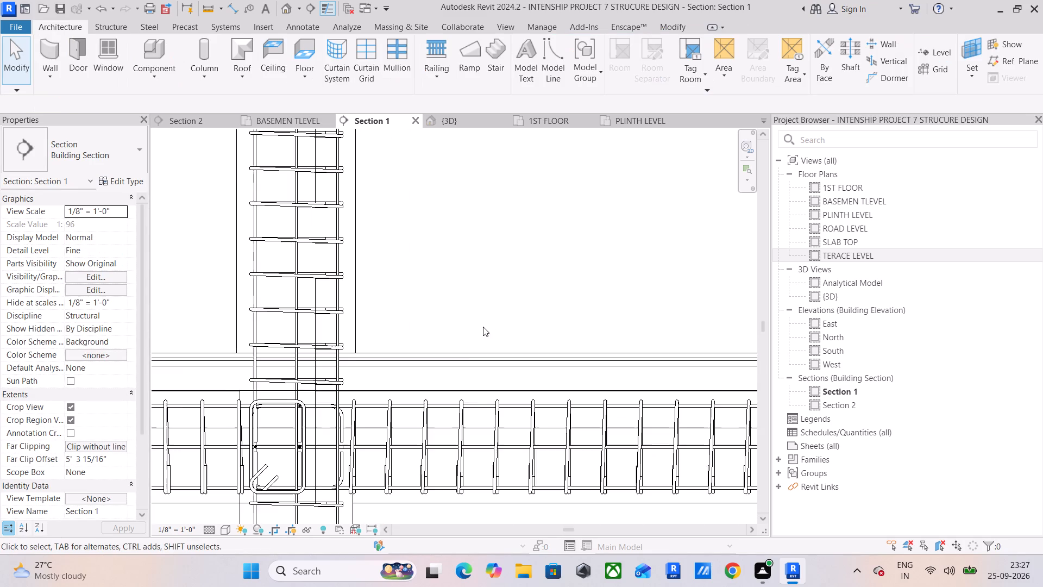
scroll(479, 333, "down", 5)
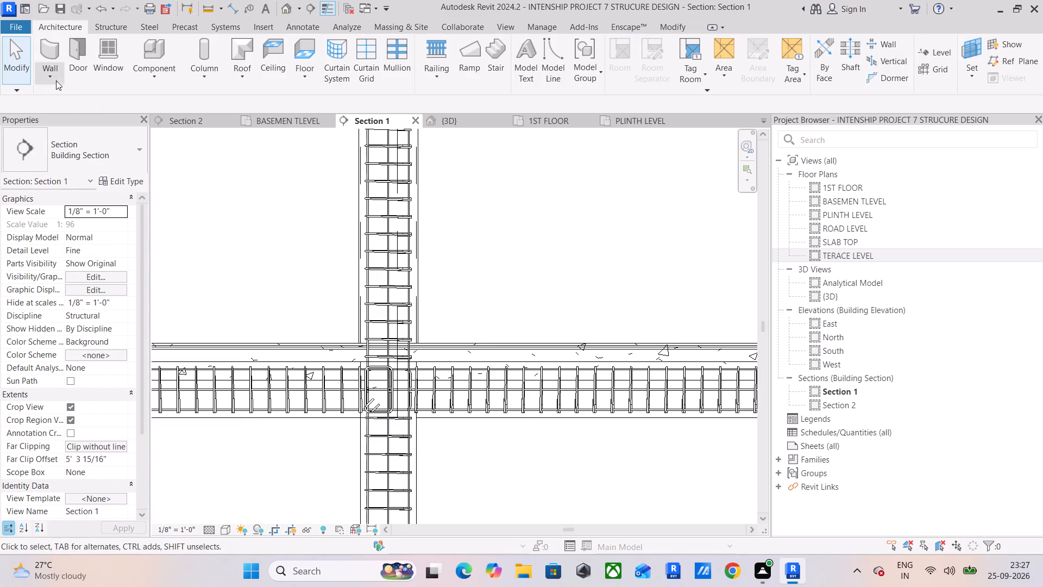
Temporarily hide the linked architectural model in the {3D} view, then close and reopen that view.
left_click(484, 122)
scroll(482, 224, "down", 2)
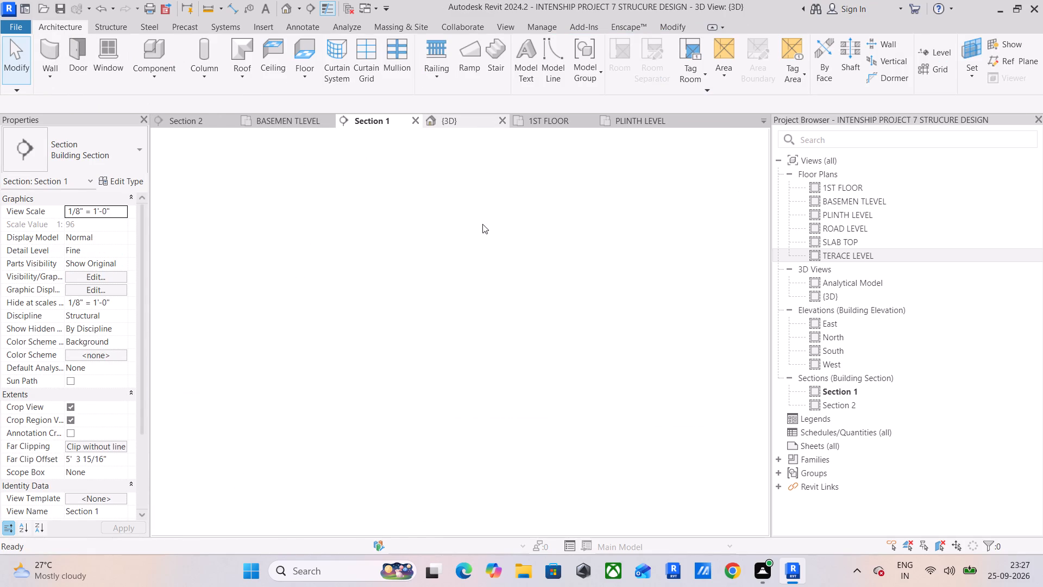
scroll(482, 224, "down", 8)
left_click(577, 279)
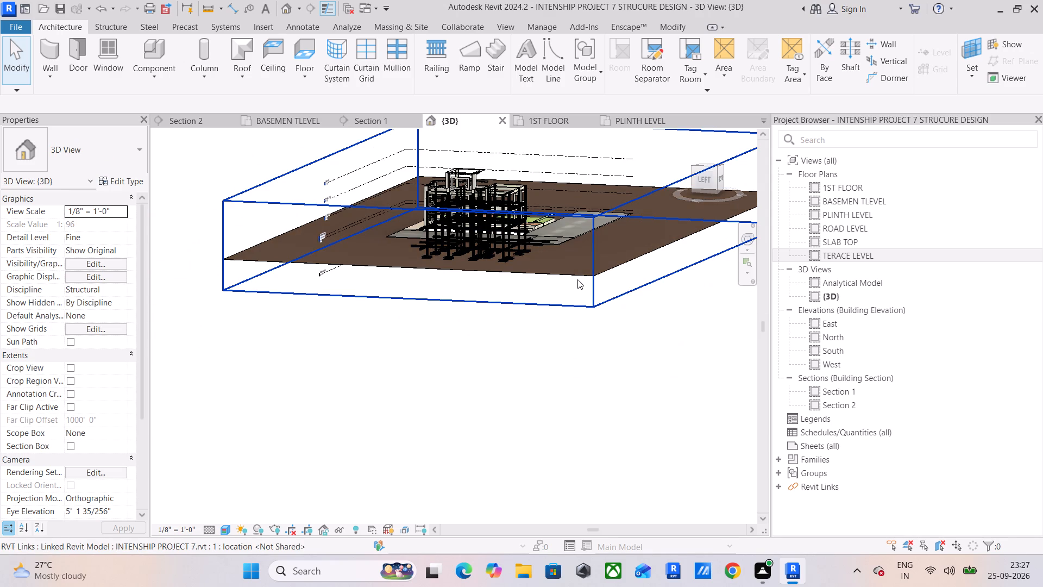
type("HH")
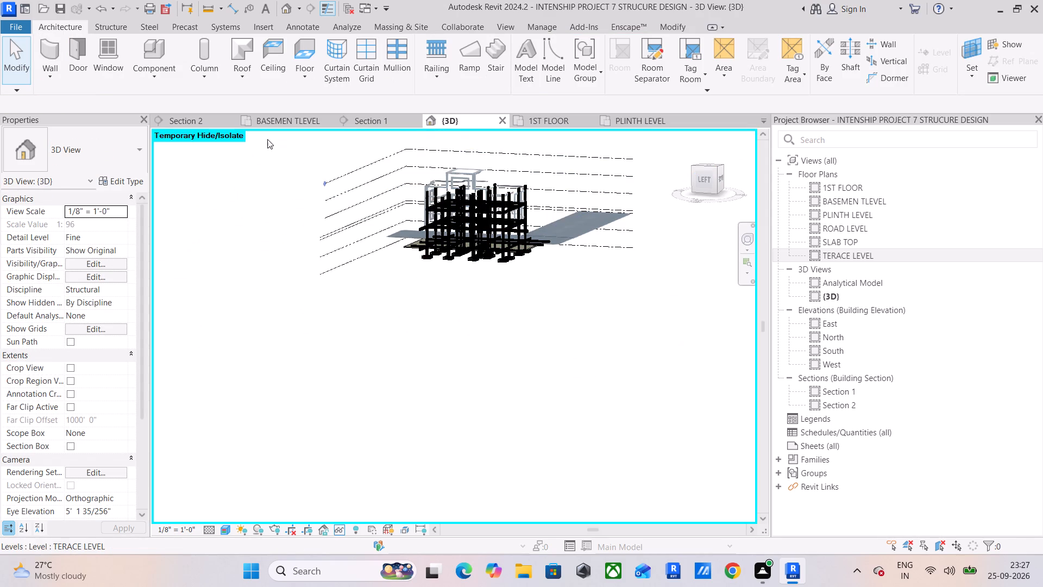
left_click(504, 121)
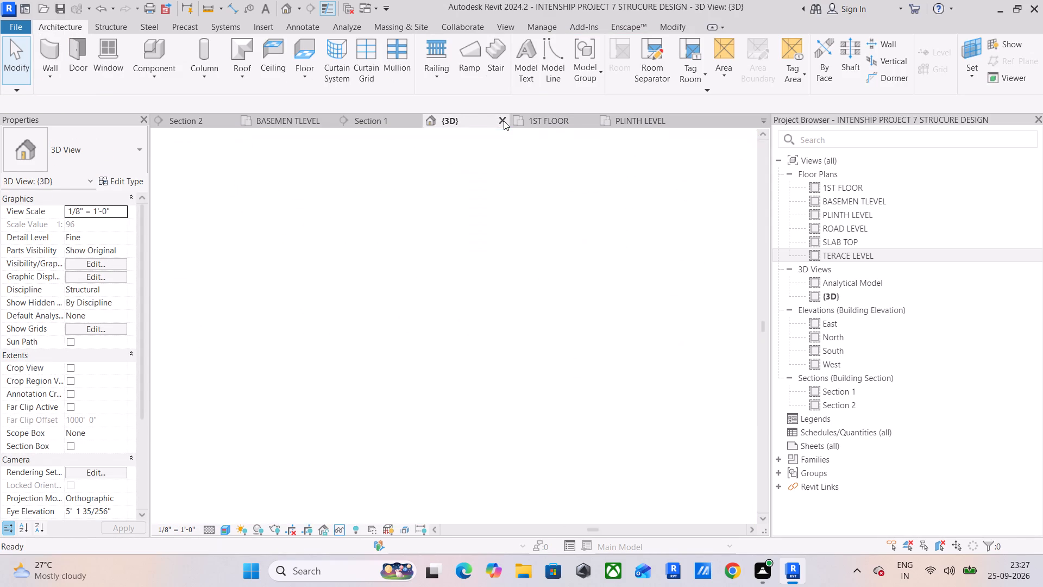
left_click(290, 11)
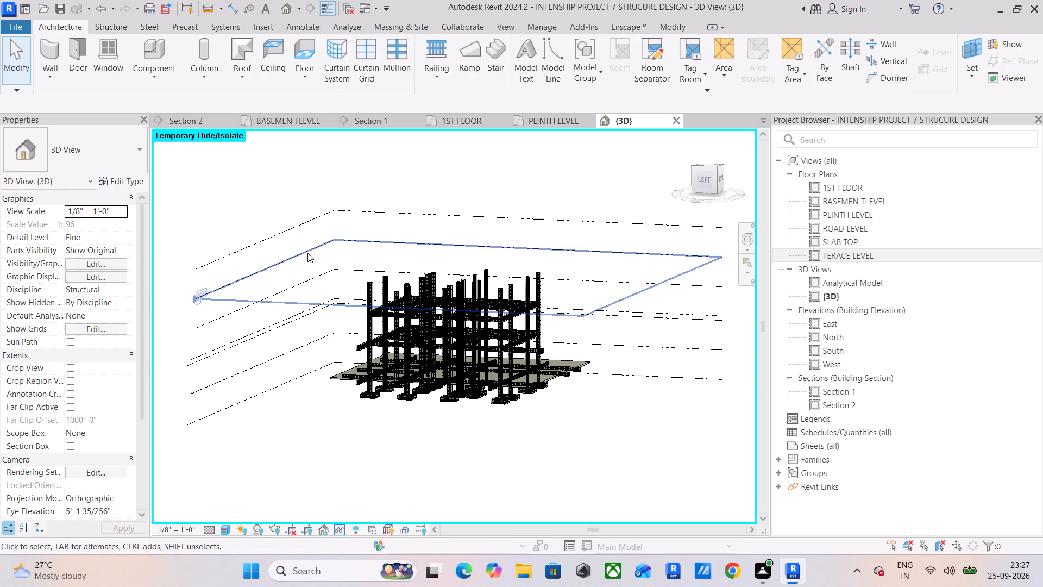
Examine the structural frame and the new 6" Concrete basement floor in 3D from several angles and from directly above.
left_click_drag(294, 248, 678, 473)
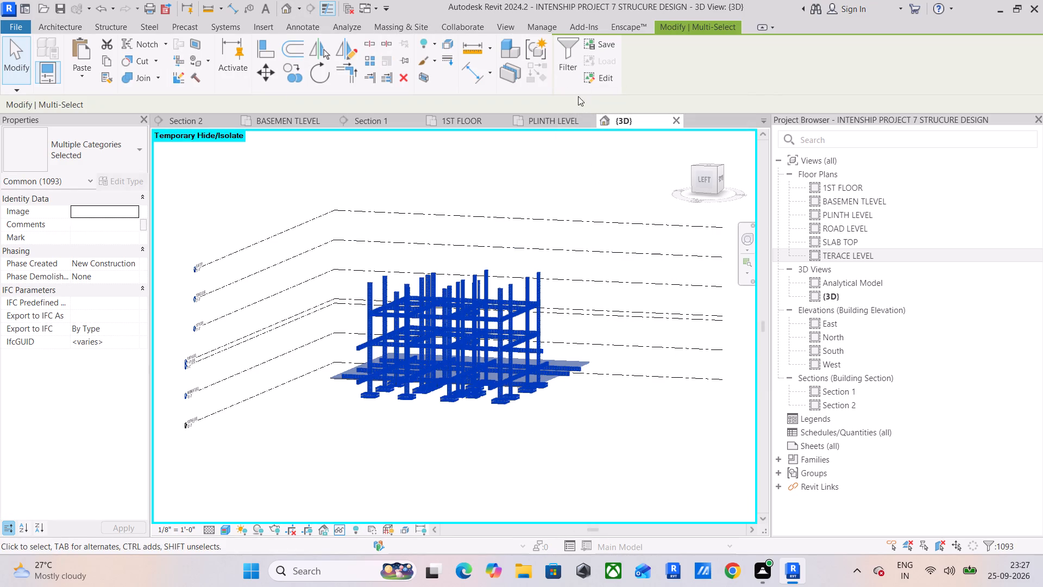
left_click(596, 426)
scroll(510, 376, "up", 3)
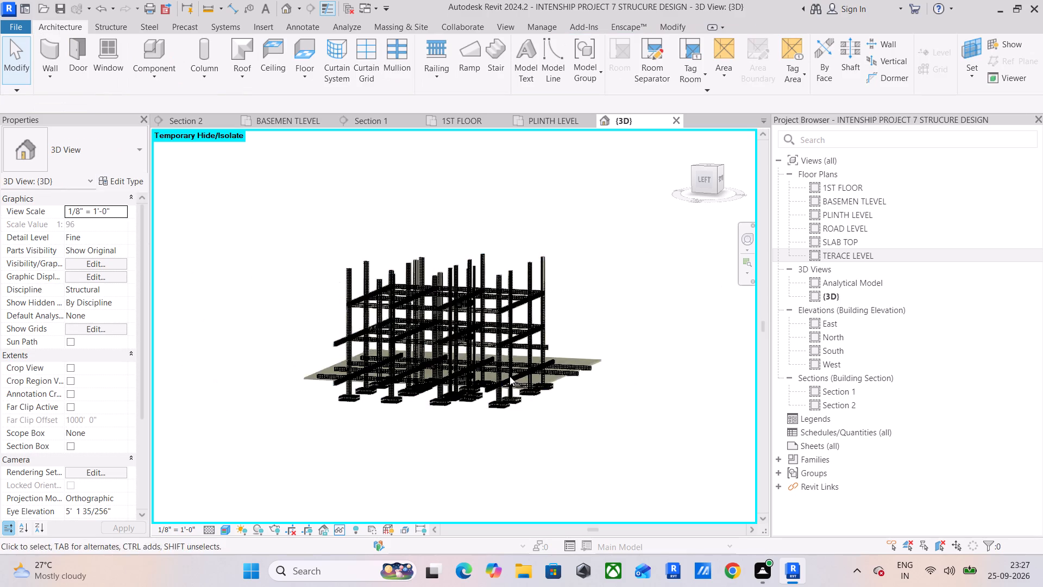
scroll(510, 376, "up", 6)
left_click(623, 377)
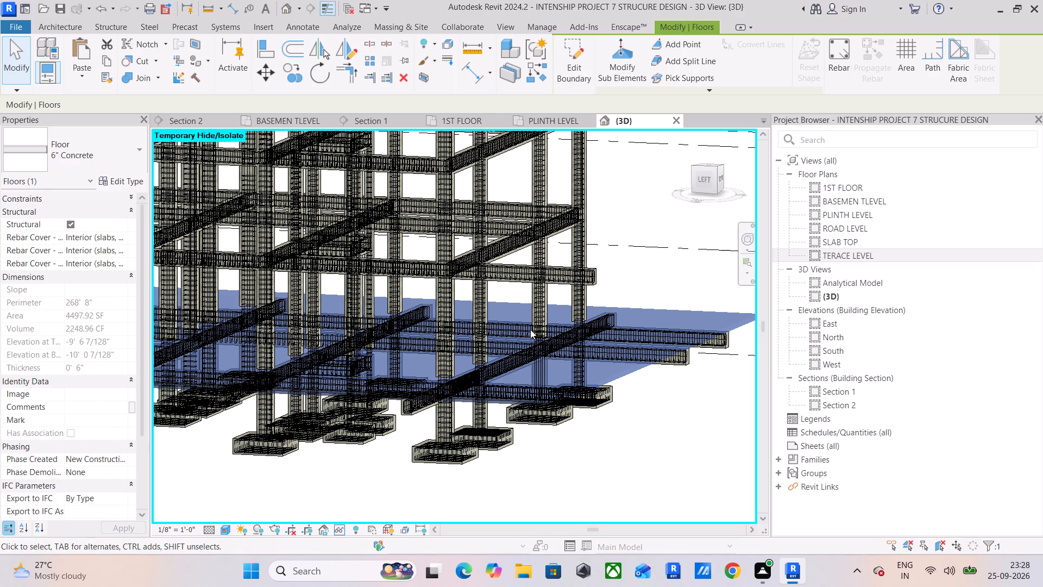
scroll(451, 359, "down", 4)
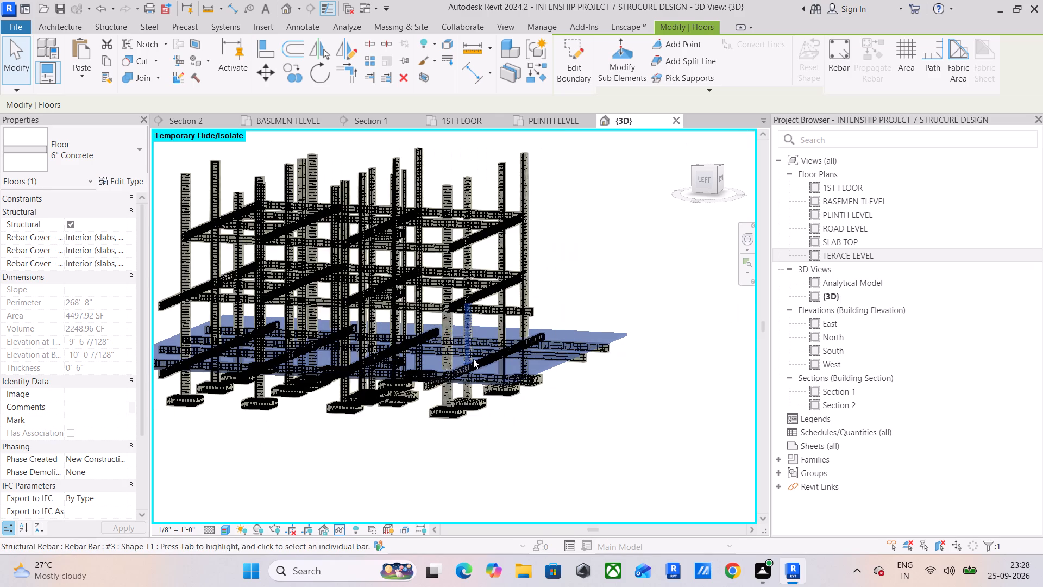
middle_click_drag(482, 362, 273, 366, "shift")
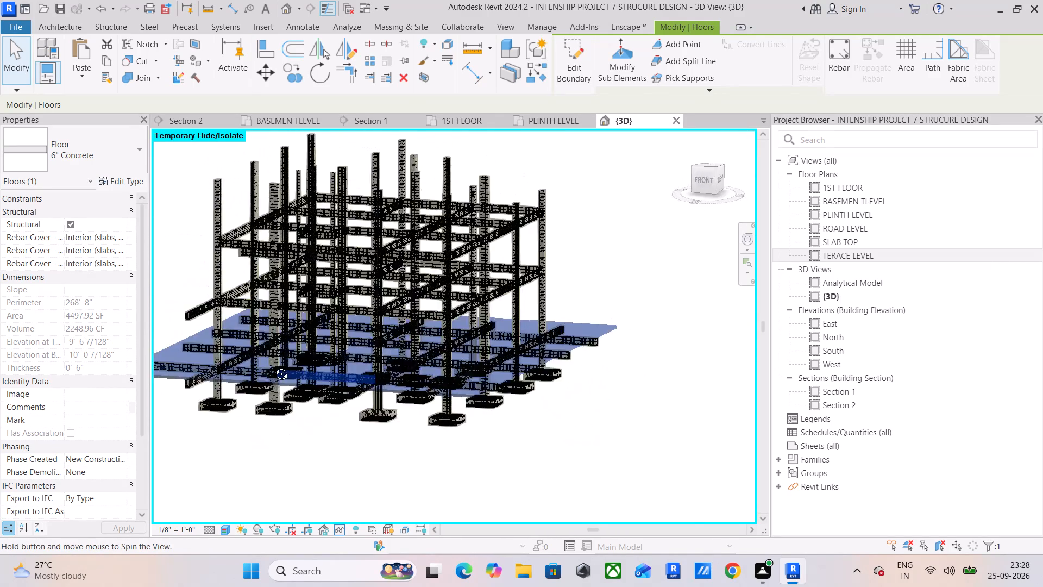
middle_click_drag(273, 366, 392, 474, "shift")
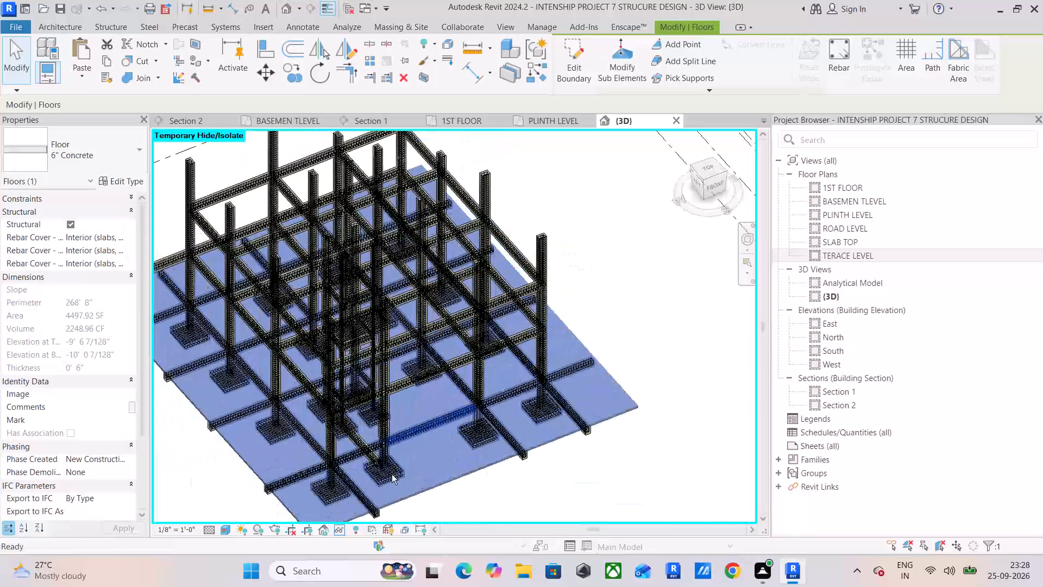
middle_click_drag(392, 464, 459, 347)
scroll(459, 347, "down", 4)
middle_click_drag(480, 344, 465, 376, "shift")
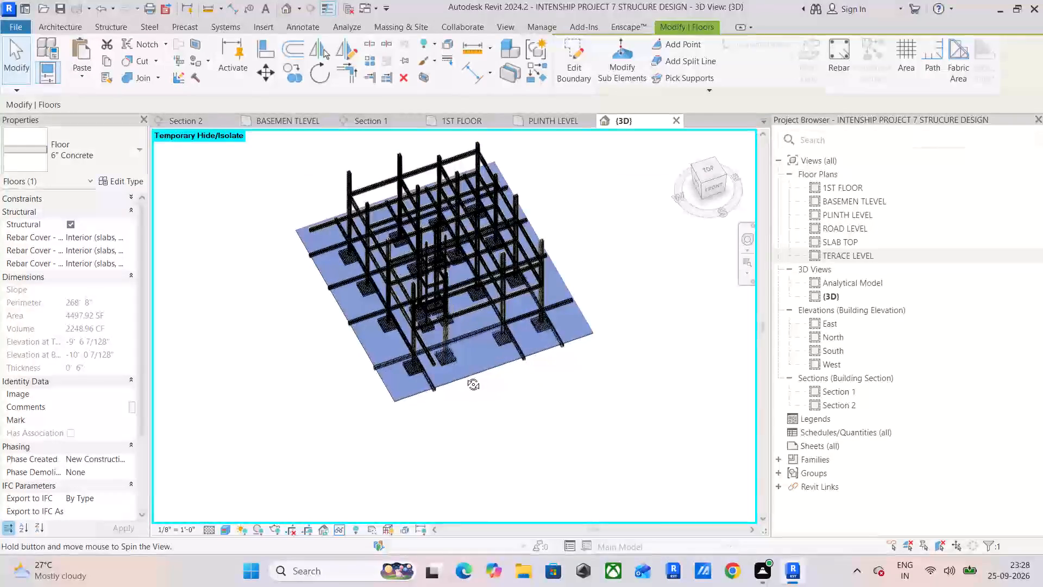
middle_click_drag(465, 376, 452, 408, "shift")
middle_click_drag(475, 397, 458, 434, "shift")
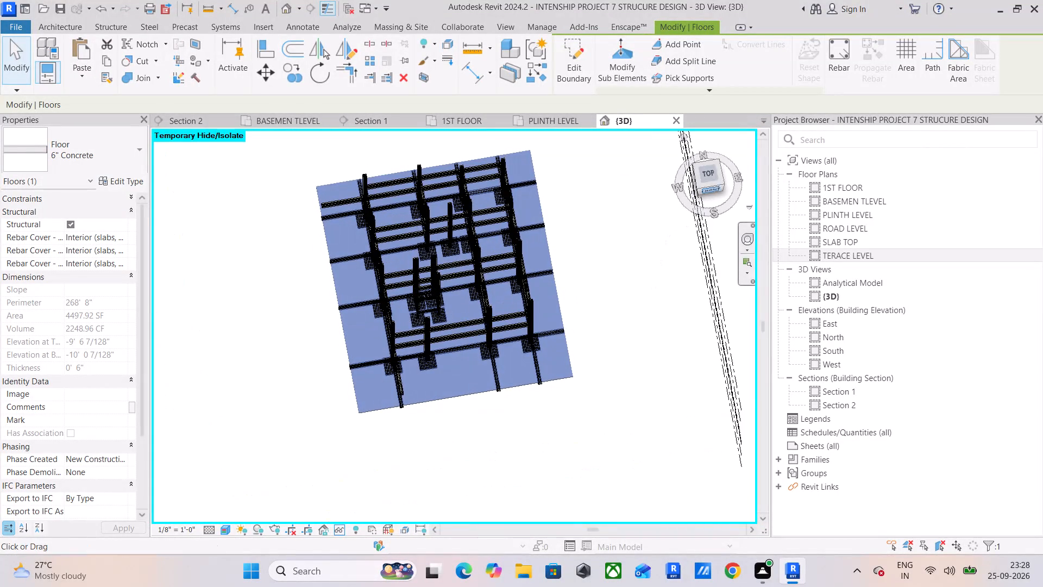
left_click(714, 170)
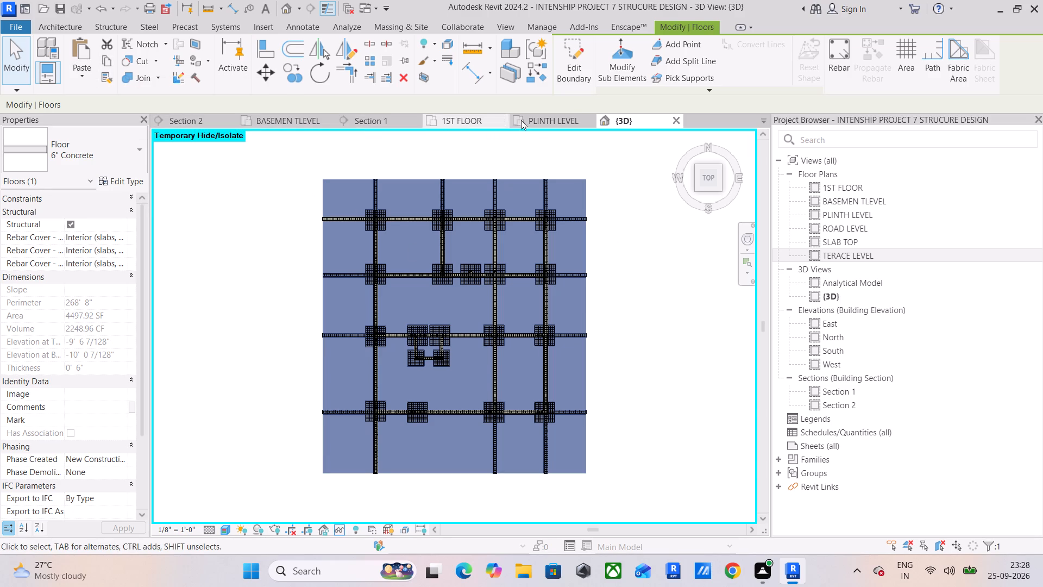
Start a structural floor in the PLINTH LEVEL plan with a rectangular boundary and the 6" Concrete type.
left_click(535, 121)
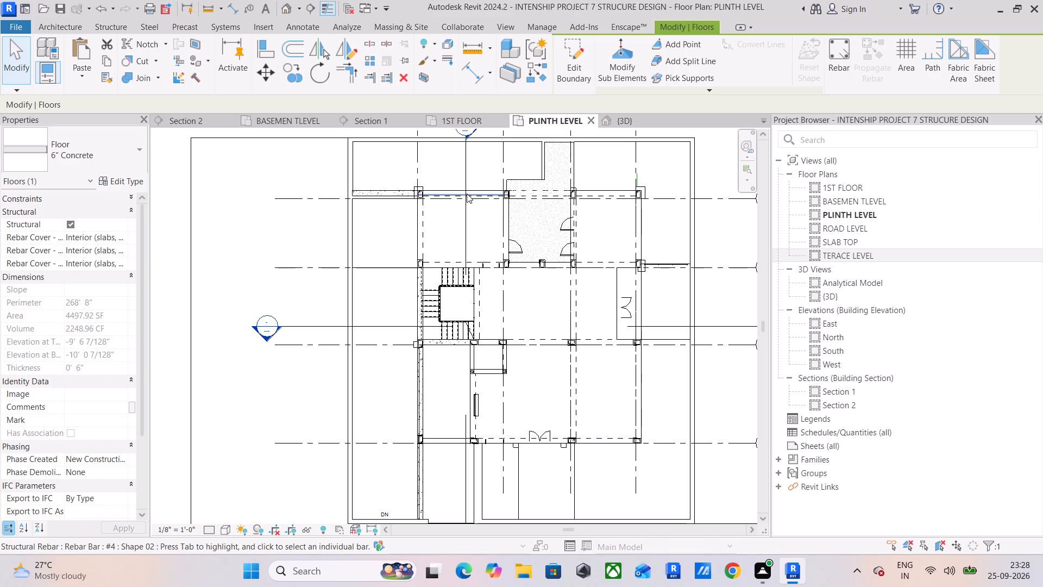
scroll(459, 187, "up", 4)
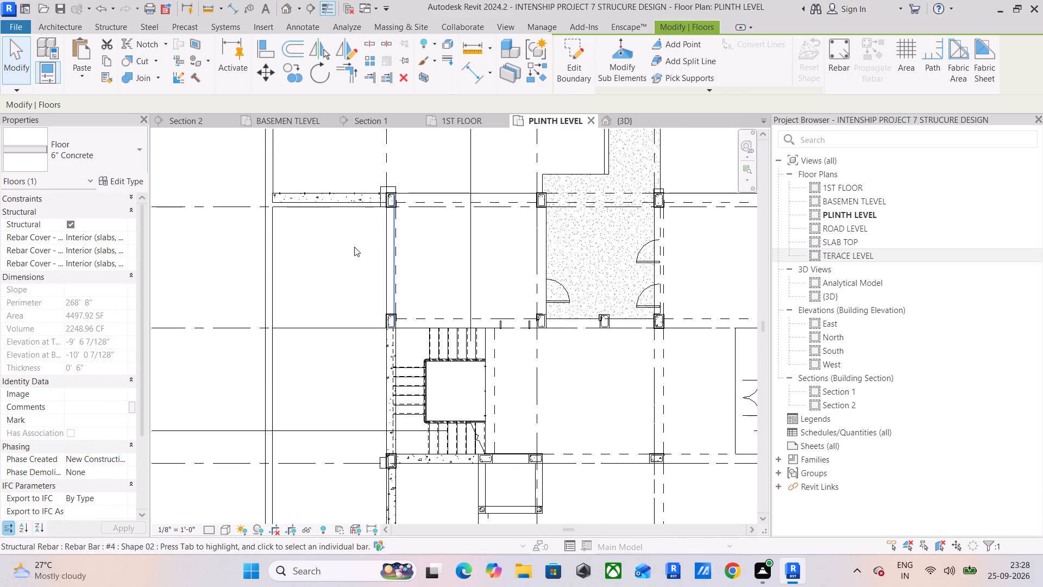
scroll(406, 216, "down", 3)
middle_click_drag(406, 216, 431, 280)
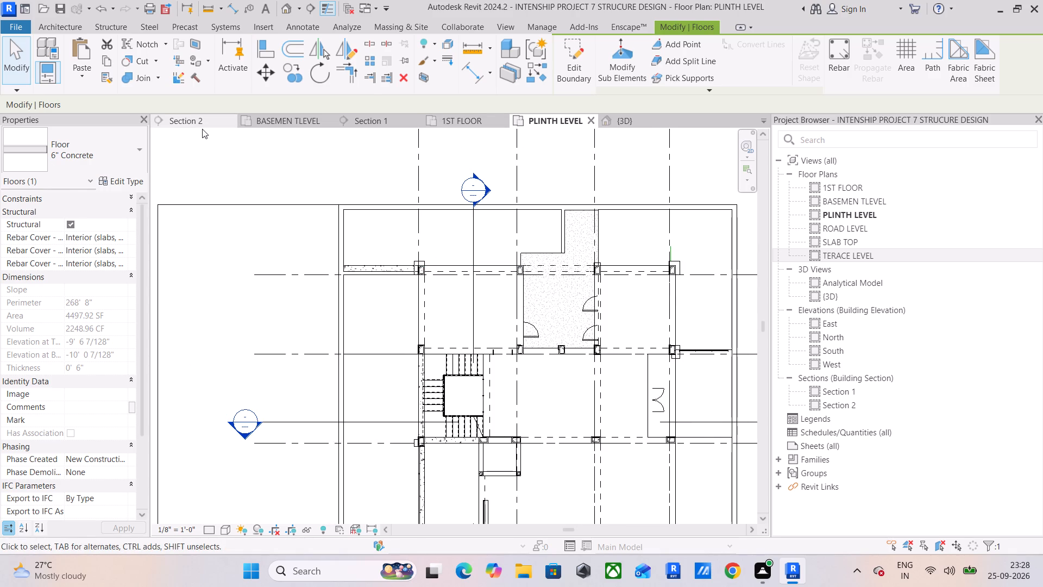
key("Escape")
key("Escape")
key("Escape")
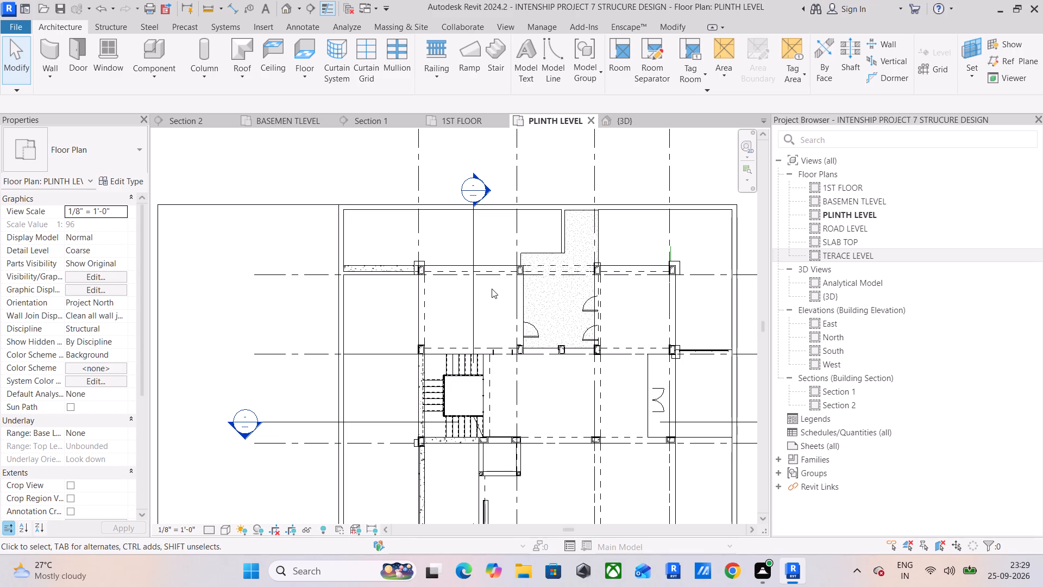
scroll(441, 272, "up", 5)
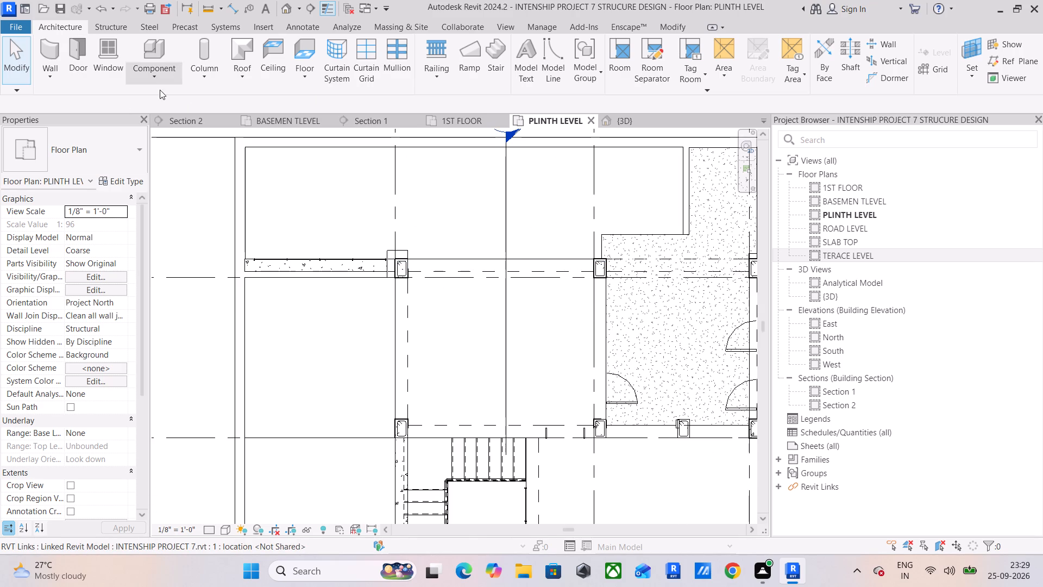
left_click(243, 76)
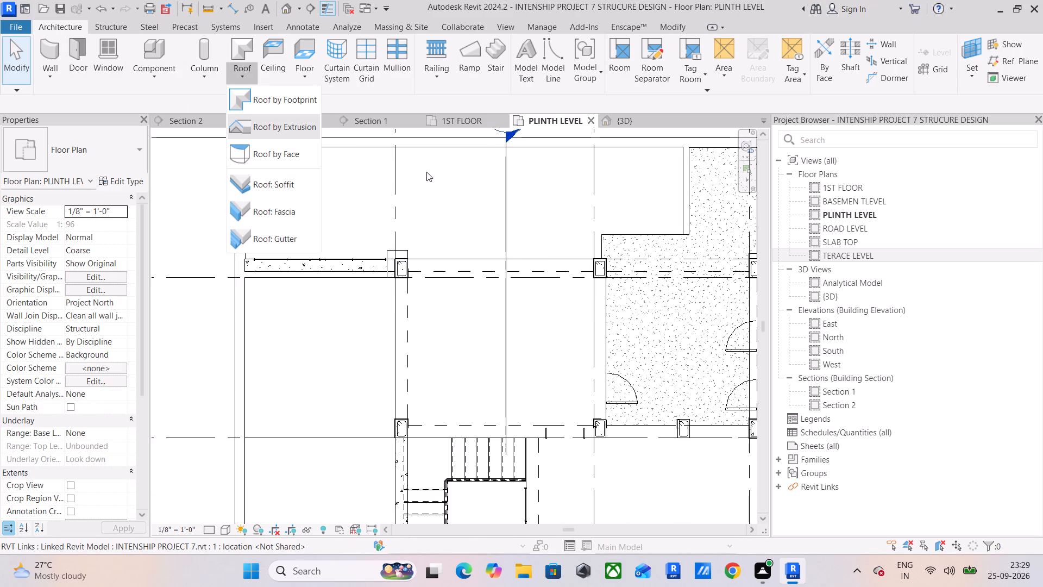
left_click(311, 73)
left_click(325, 123)
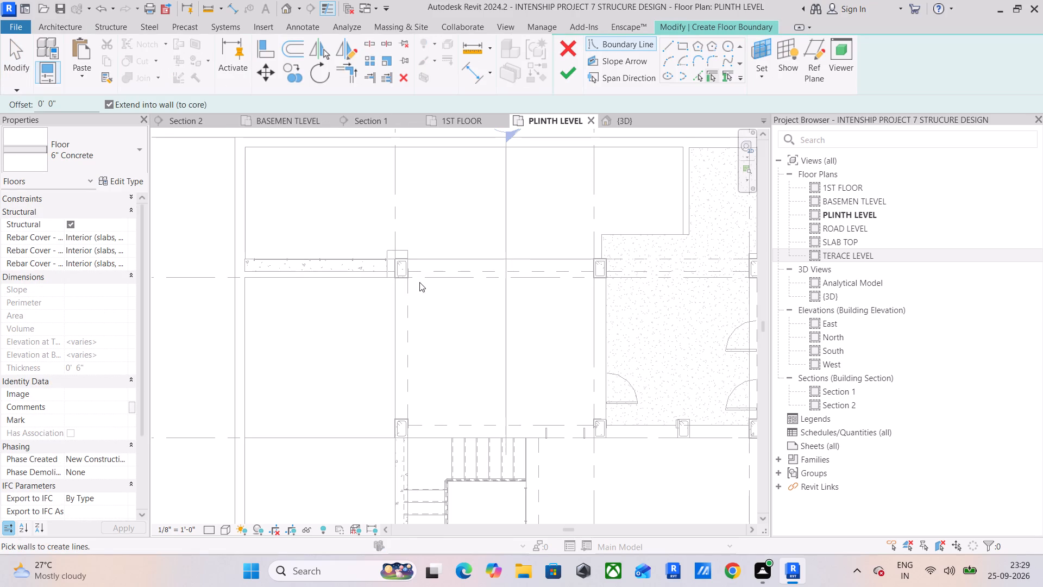
left_click(681, 51)
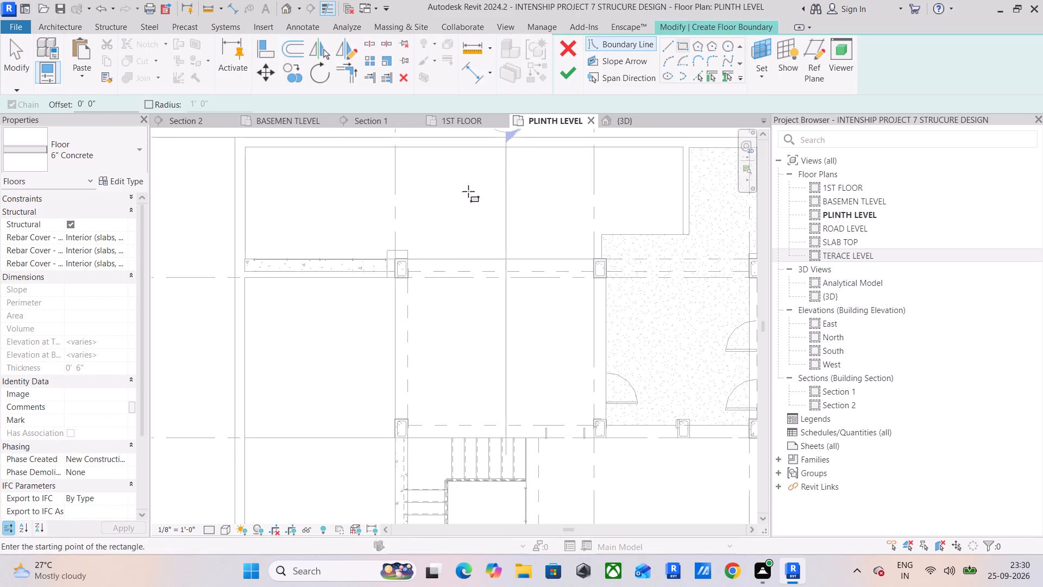
Sketch the plinth floor boundary as a rectangle from the outer corner of column 1/A to the diagonally opposite outer column corner on grid D; finish the floor.
scroll(381, 255, "up", 8)
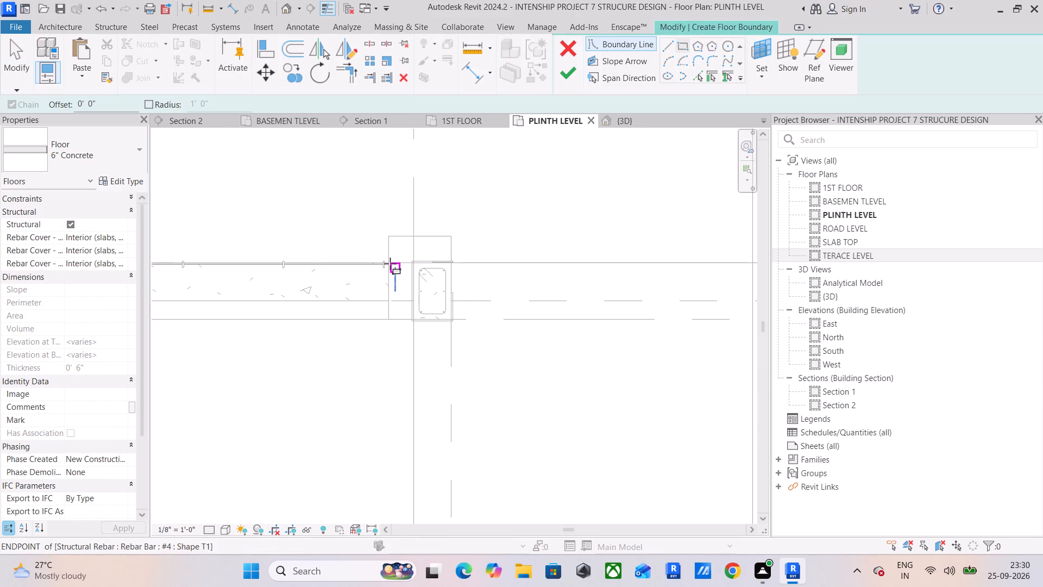
scroll(402, 259, "up", 5)
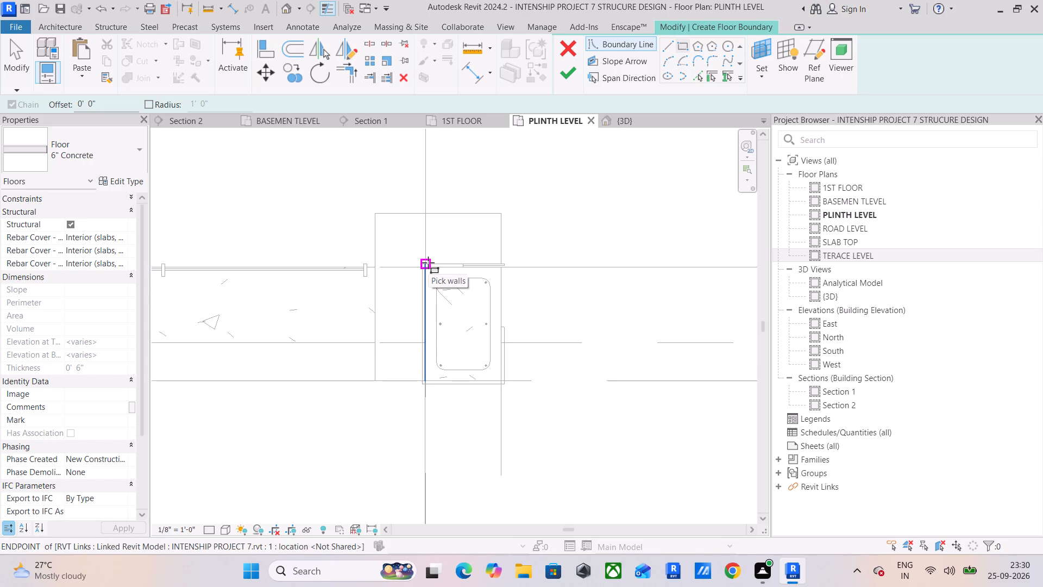
scroll(428, 263, "up", 4)
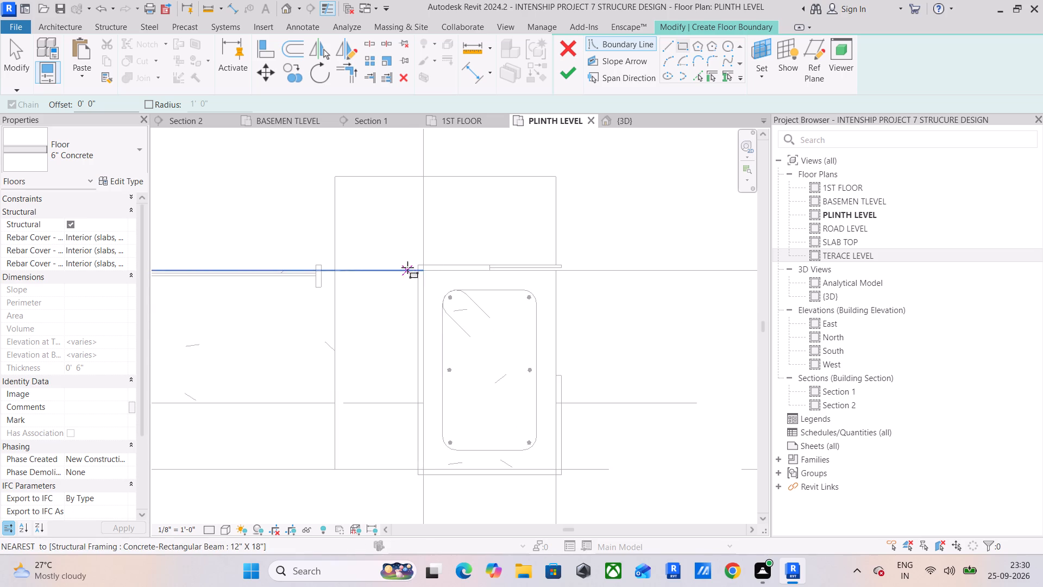
scroll(433, 291, "up", 4)
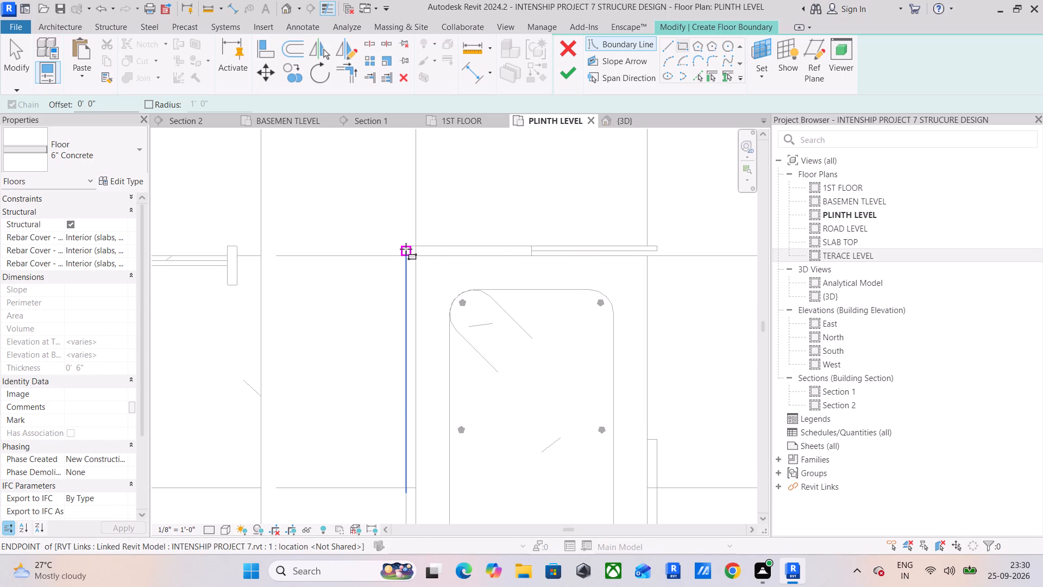
left_click_drag(406, 249, 410, 259)
scroll(488, 328, "down", 5)
scroll(531, 334, "down", 2)
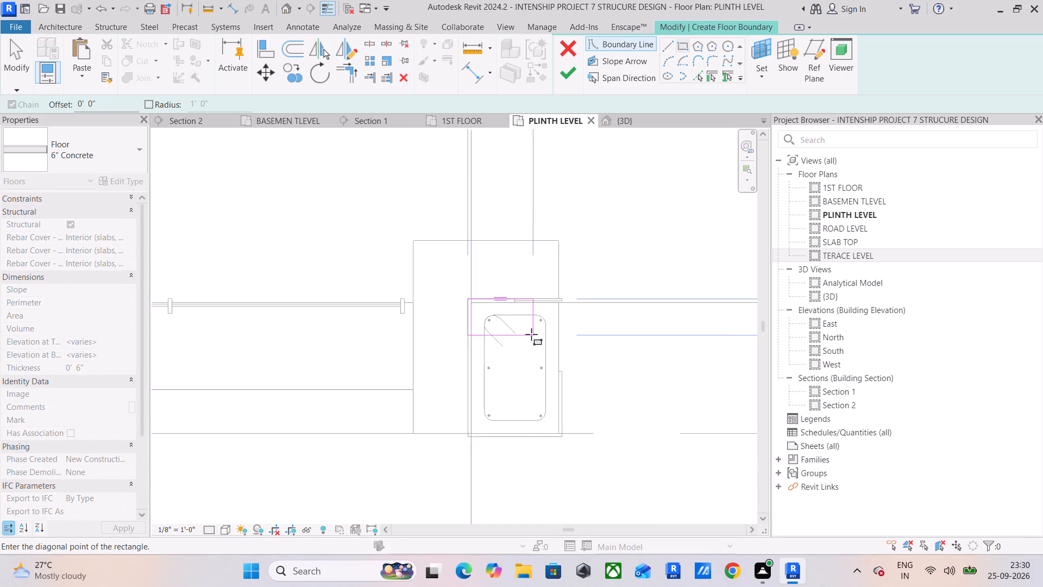
scroll(531, 334, "down", 15)
scroll(577, 330, "down", 5)
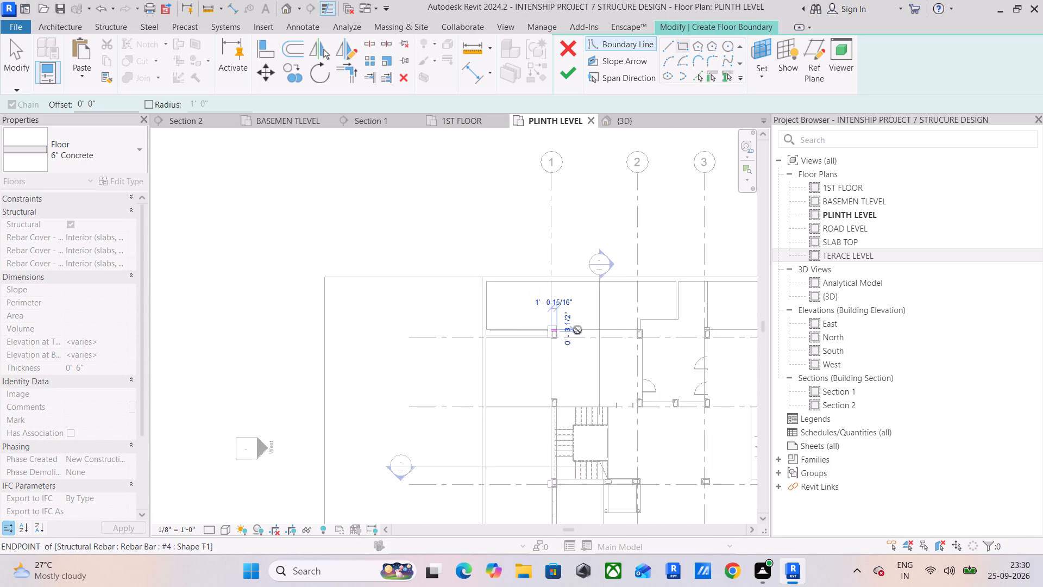
middle_click_drag(577, 330, 436, 217)
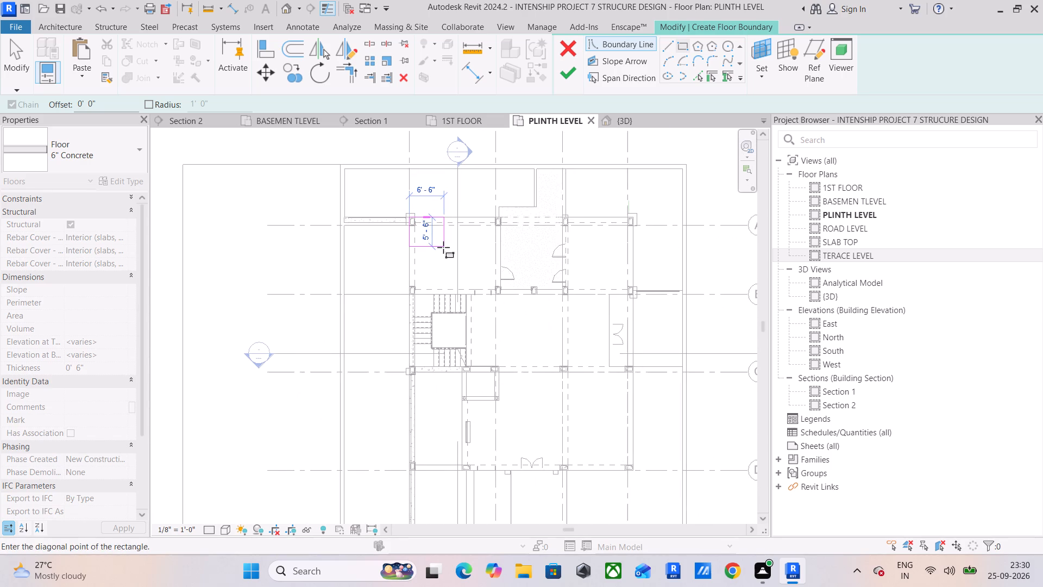
middle_click_drag(562, 369, 539, 239)
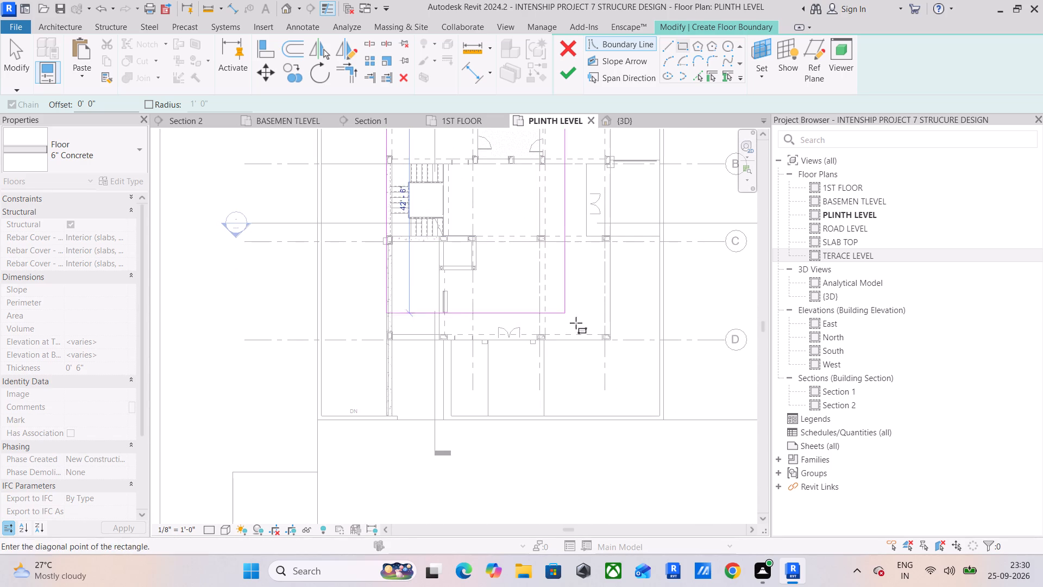
scroll(602, 341, "up", 14)
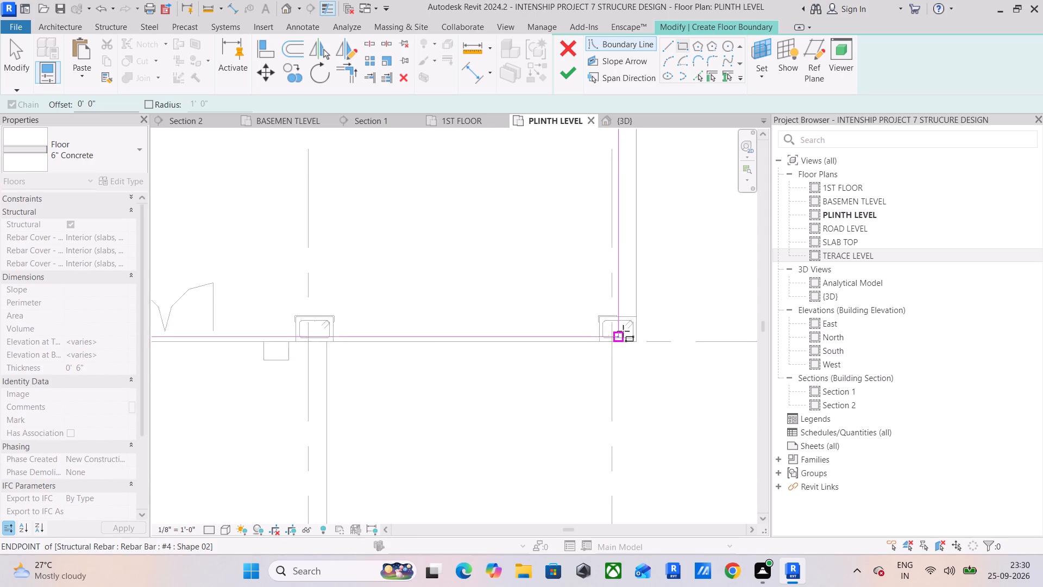
scroll(623, 331, "up", 7)
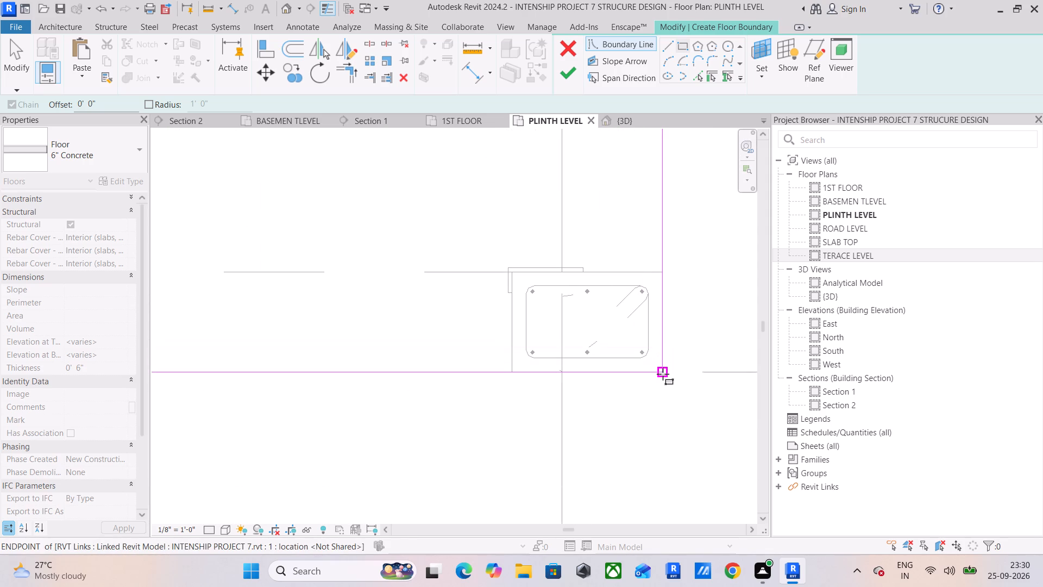
left_click(663, 374)
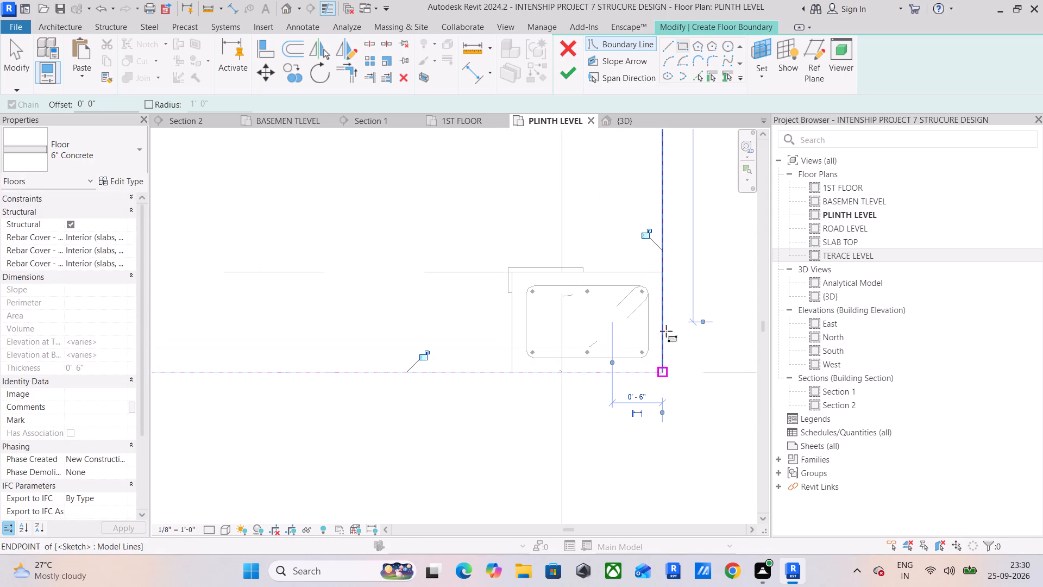
left_click(564, 76)
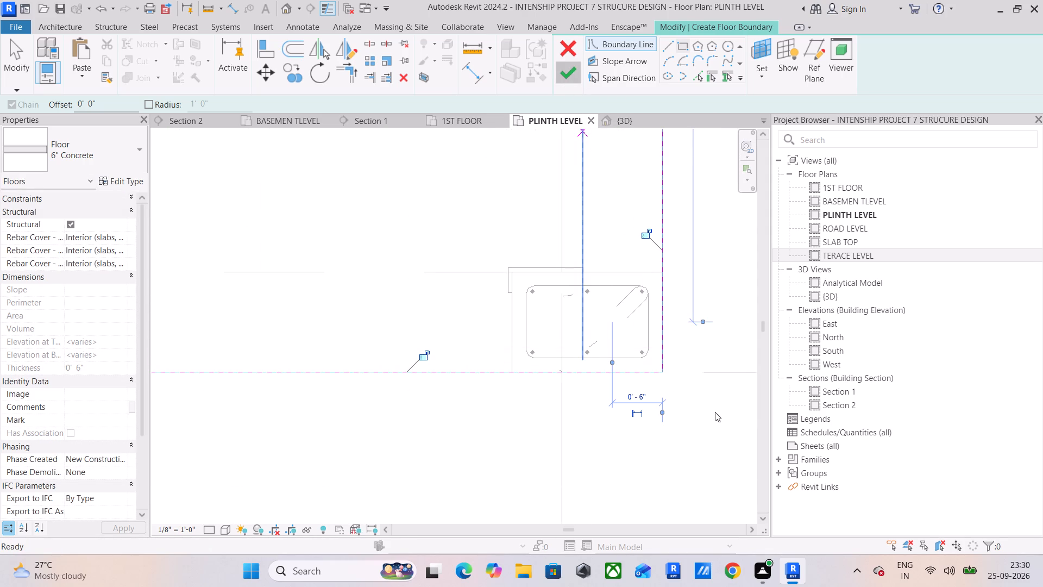
left_click(1032, 486)
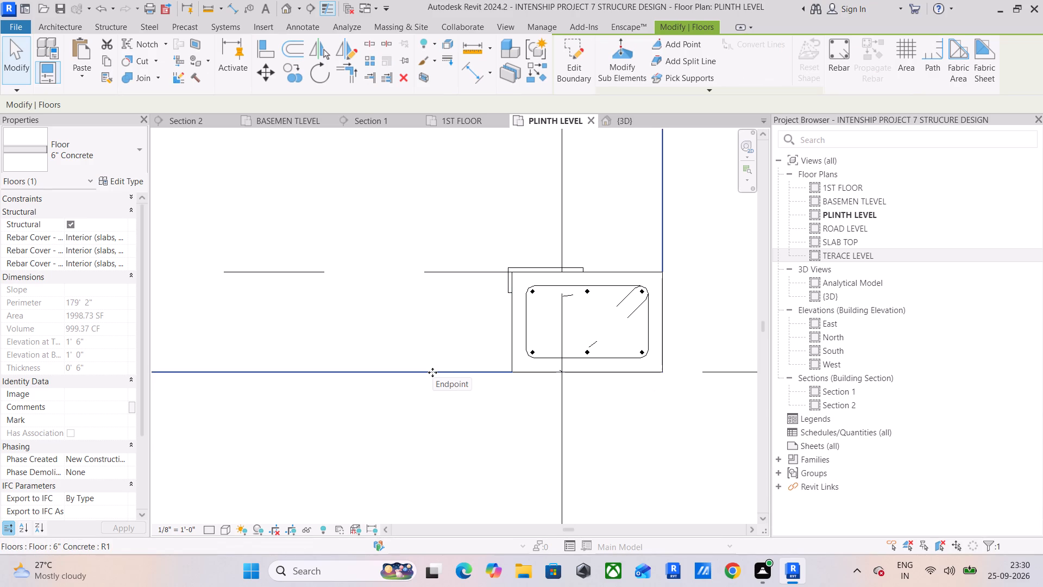
In Section 1, move the plinth floor up from its top face to the top line of the linked model's floor.
left_click(666, 221)
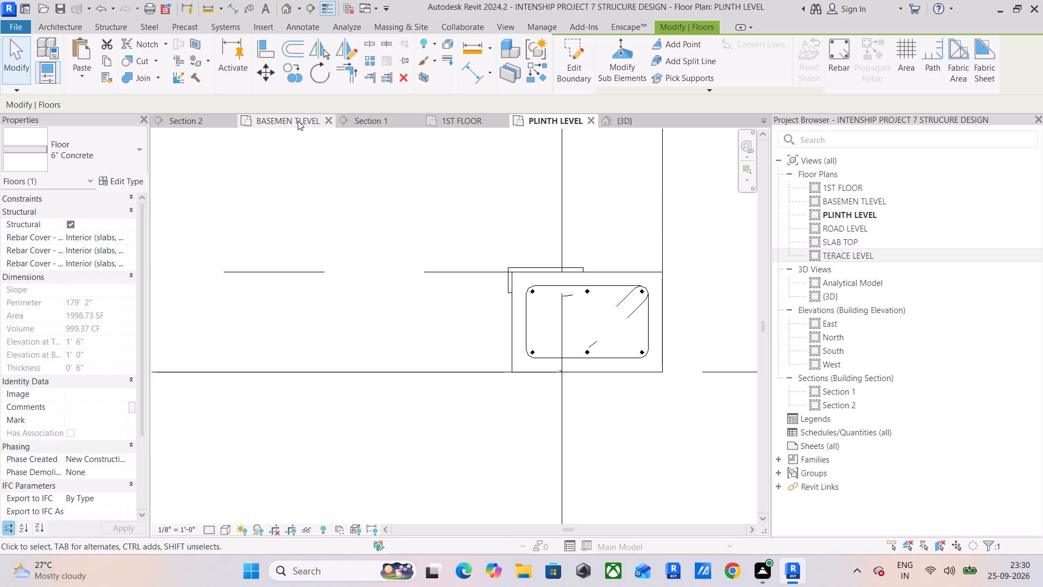
left_click(381, 127)
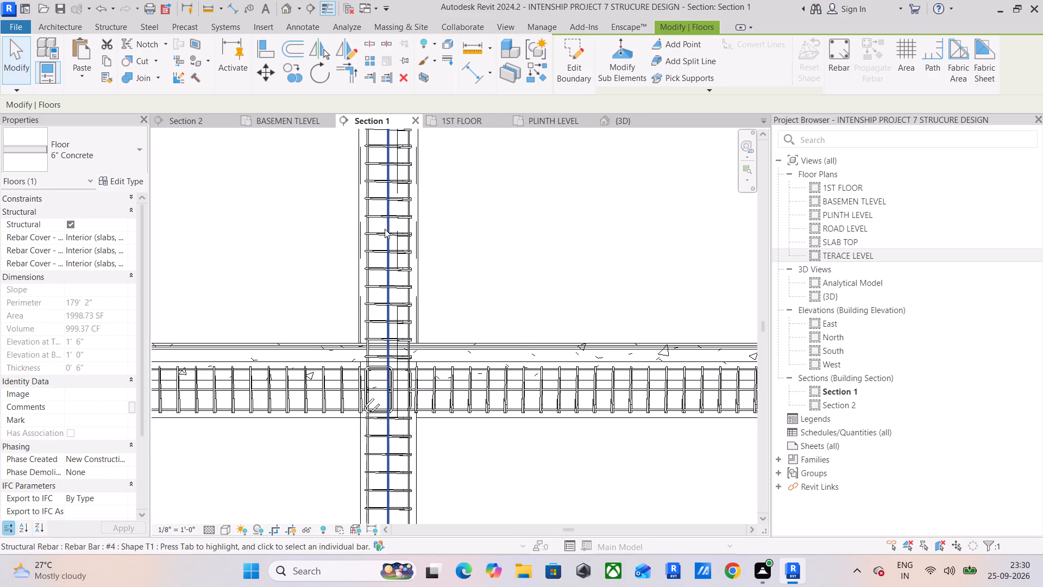
scroll(389, 228, "down", 6)
scroll(476, 272, "down", 4)
middle_click_drag(480, 273, 469, 373)
scroll(439, 263, "up", 8)
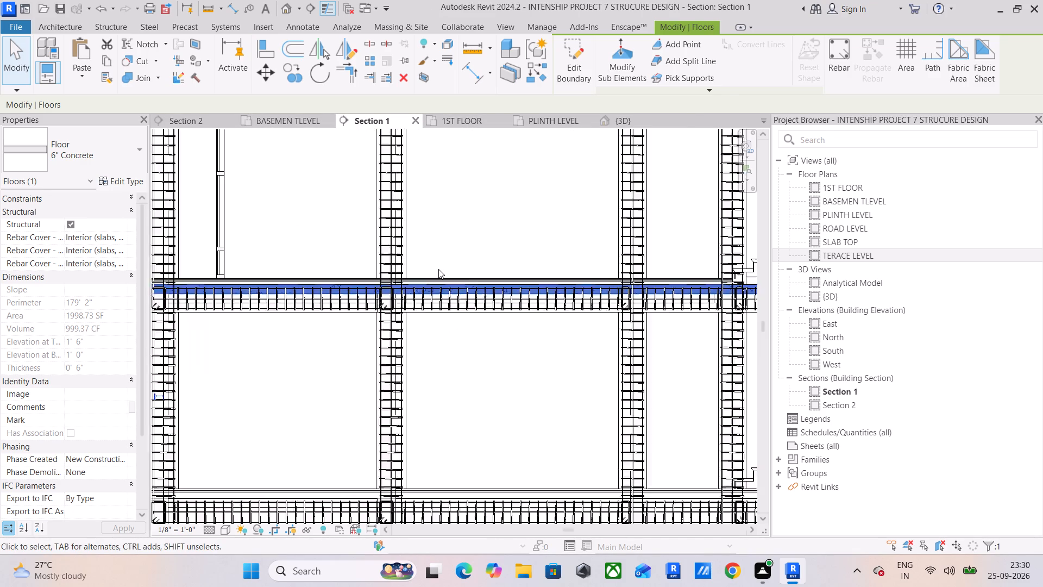
scroll(438, 269, "up", 12)
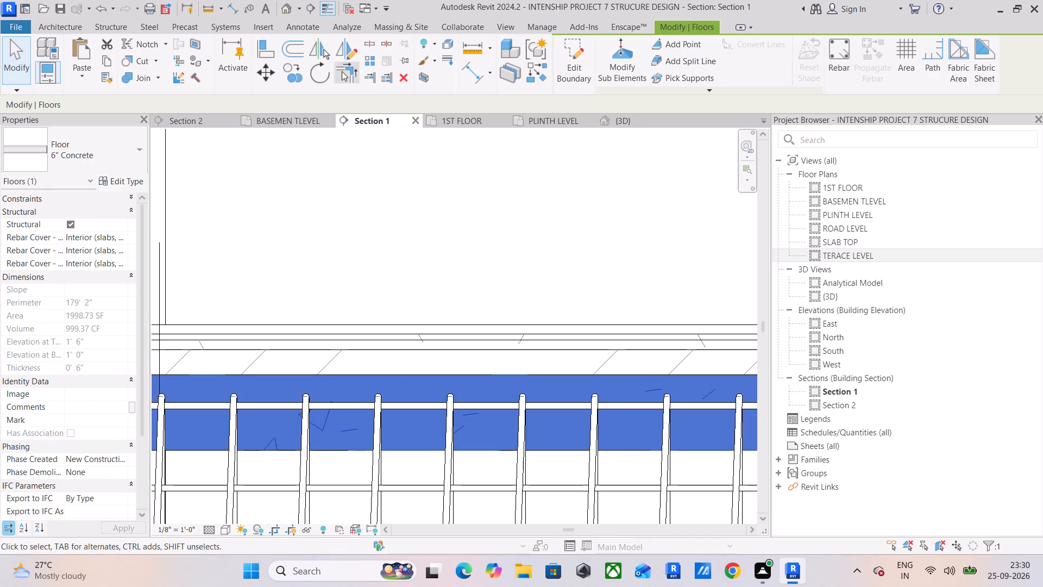
left_click(262, 71)
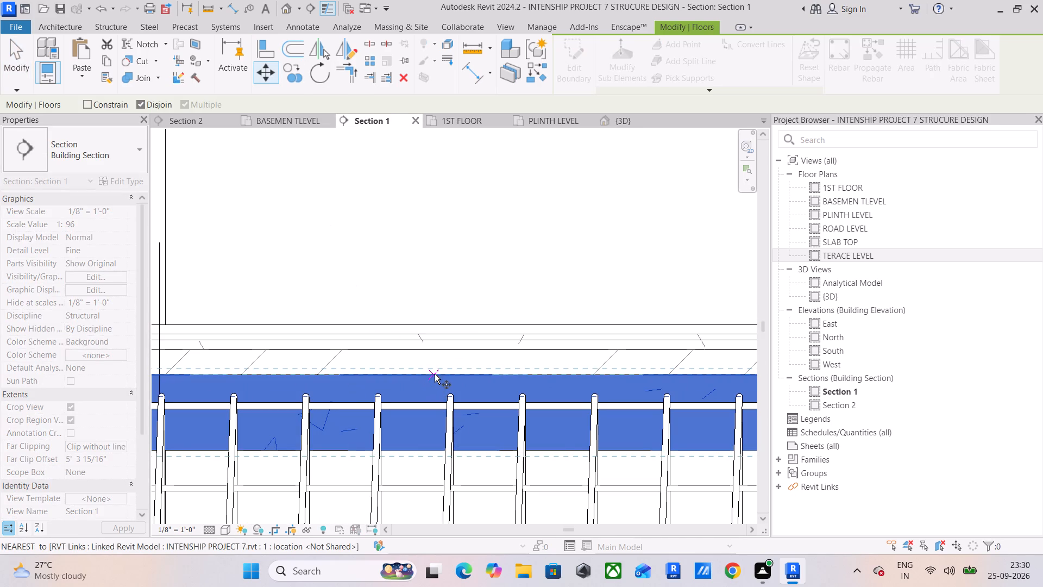
left_click(435, 374)
left_click(445, 324)
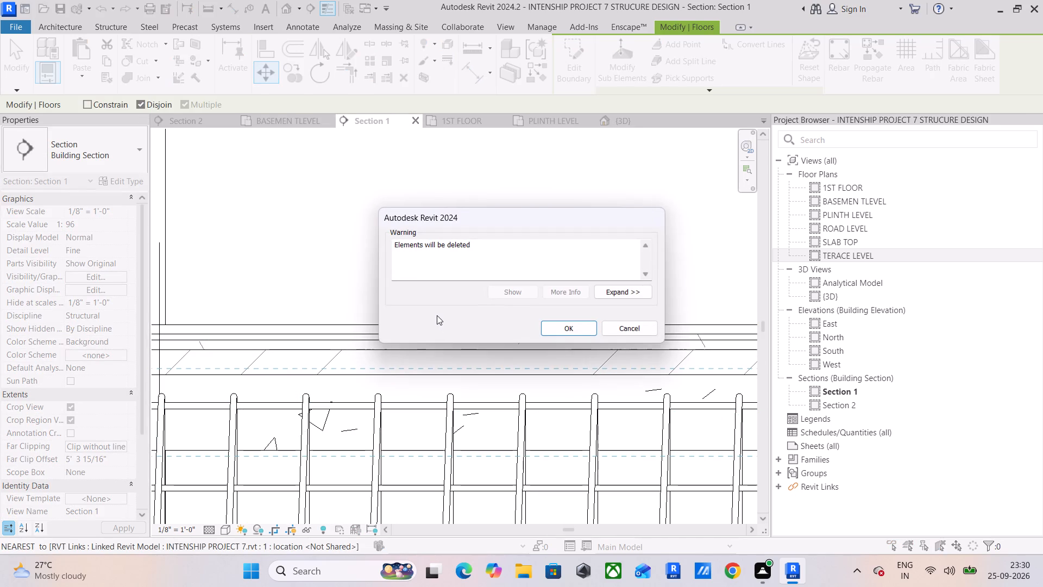
left_click(567, 334)
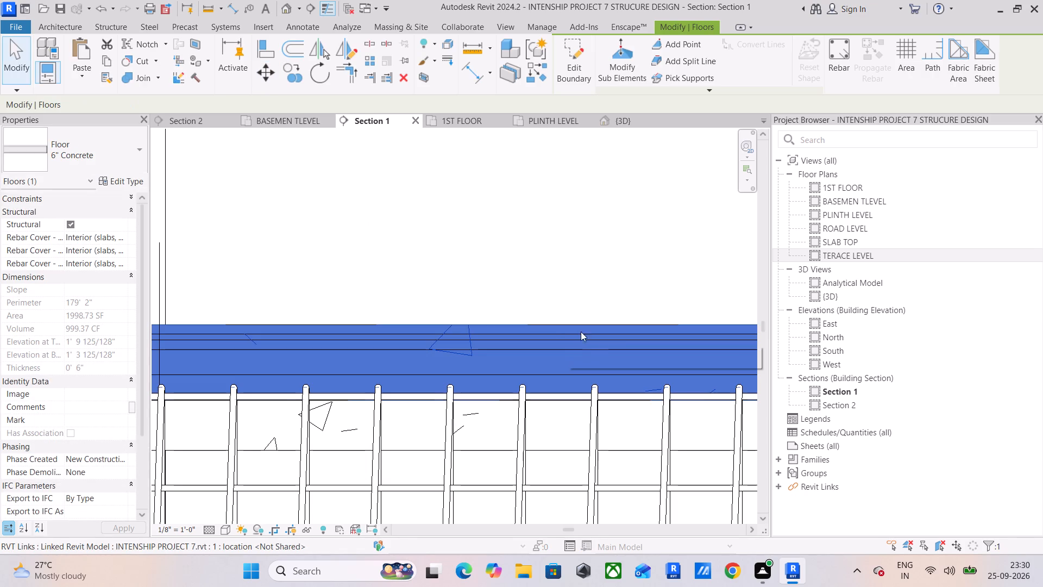
Measure the vertical distance from PLINTH LEVEL to the top of the raised floor with an aligned dimension.
left_click(228, 7)
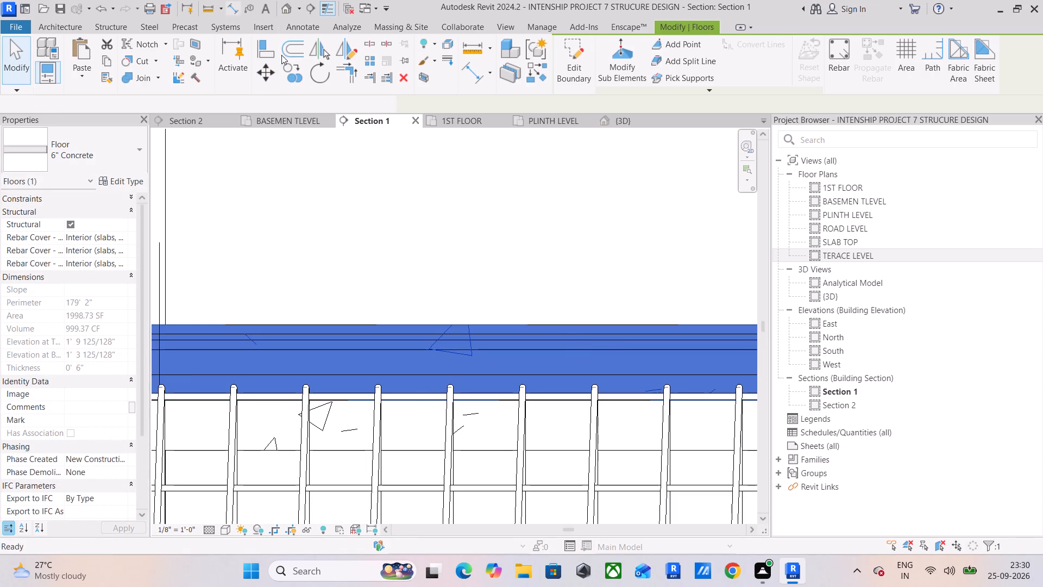
left_click(451, 376)
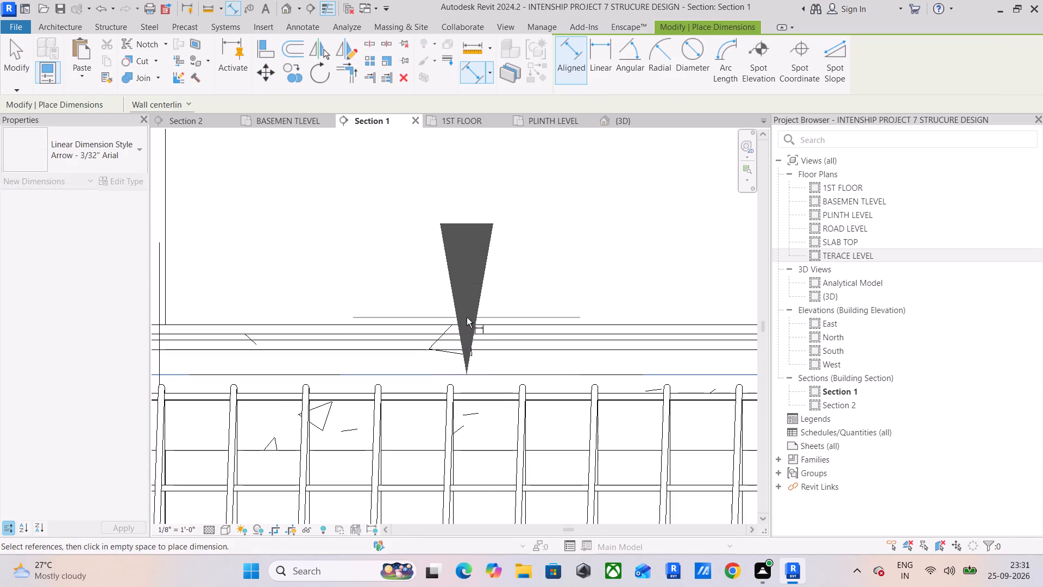
left_click(466, 323)
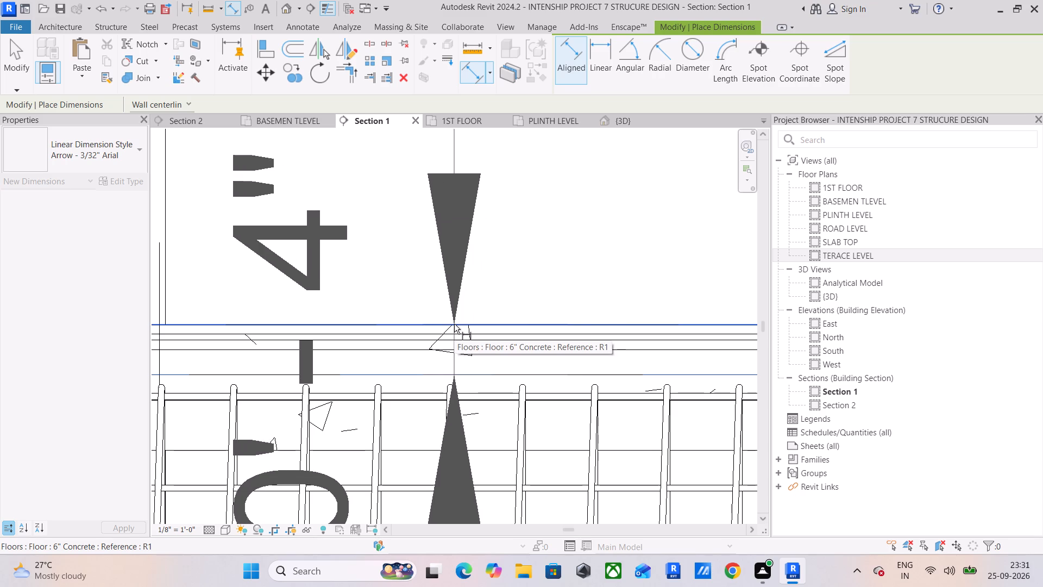
key("Escape")
scroll(469, 372, "down", 4)
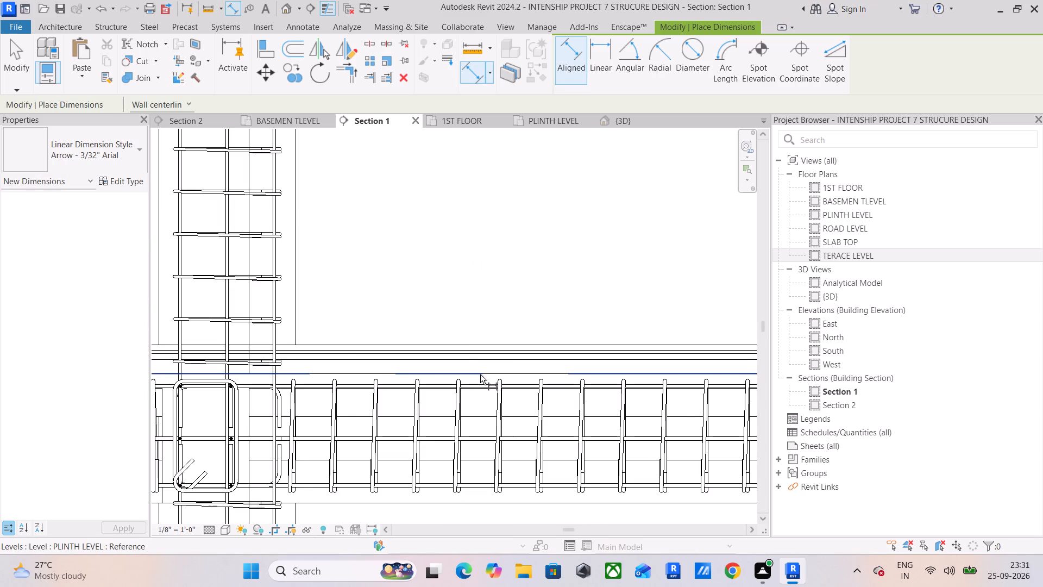
key("Escape")
Duplicate the raised floor's type as 4" and set the new type's structure layer thickness to 4".
left_click(504, 346)
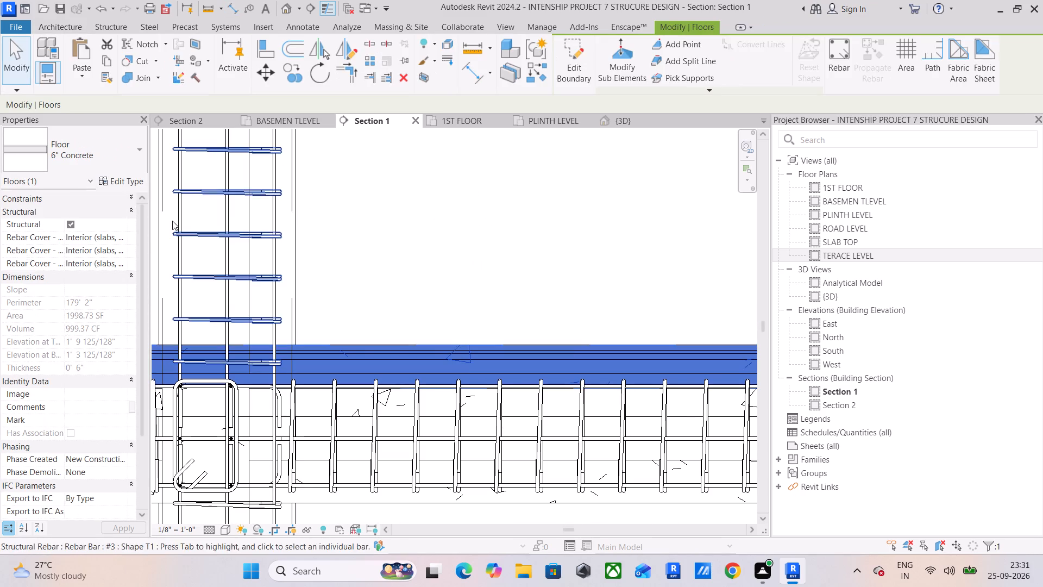
left_click(128, 186)
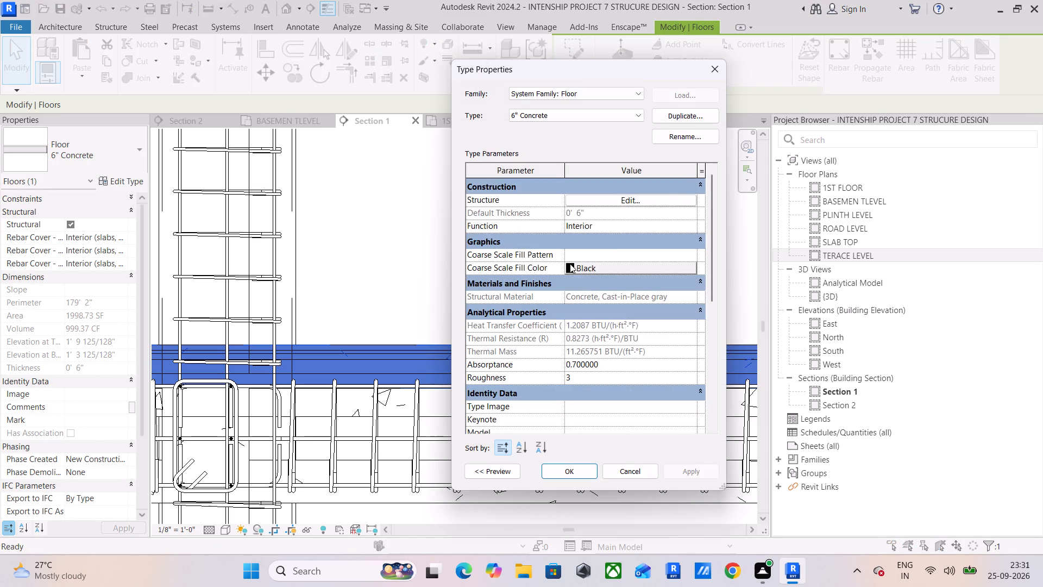
left_click(678, 118)
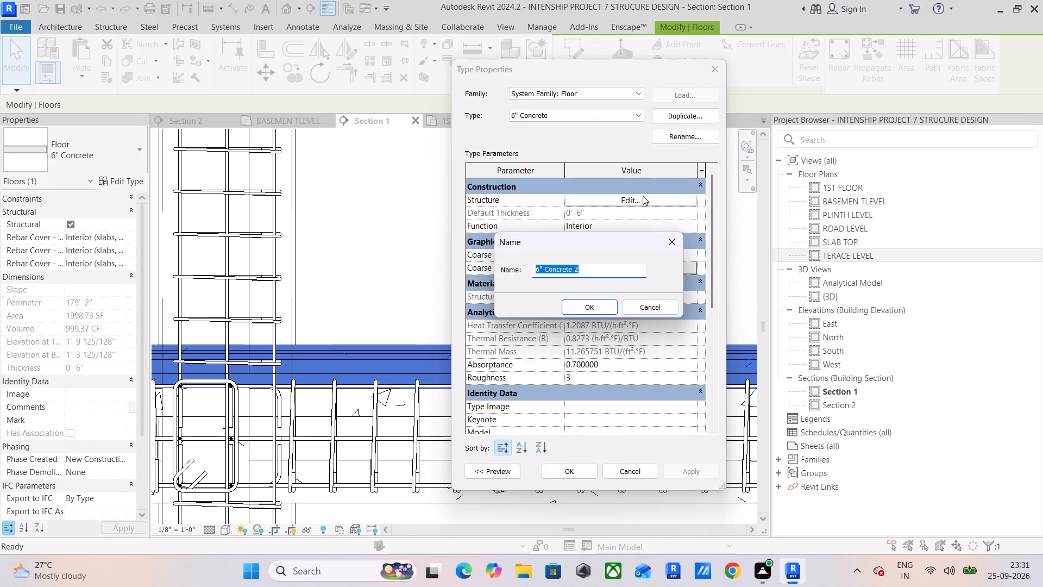
type("4\"")
key("Return")
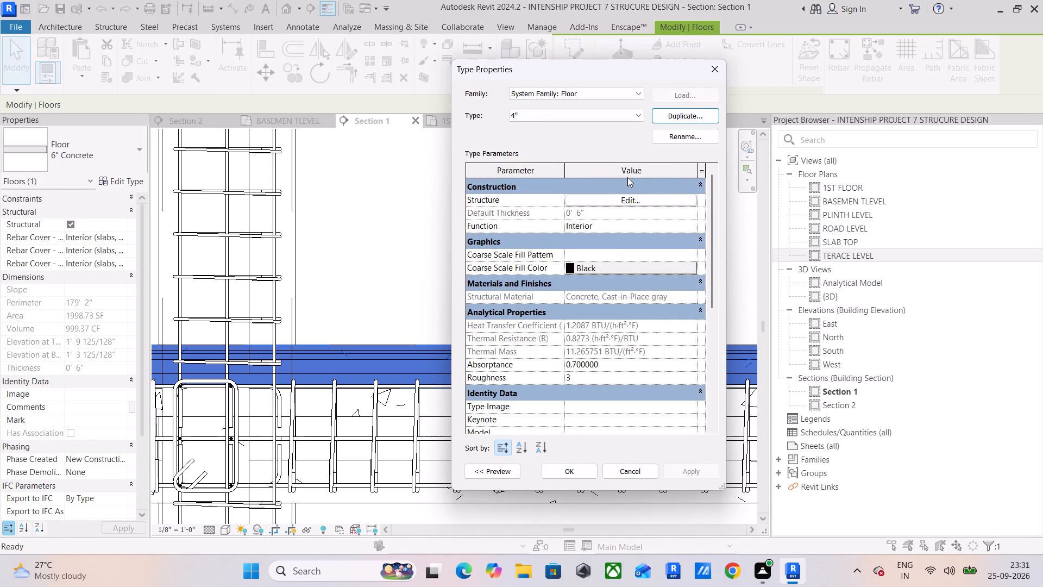
left_click(647, 200)
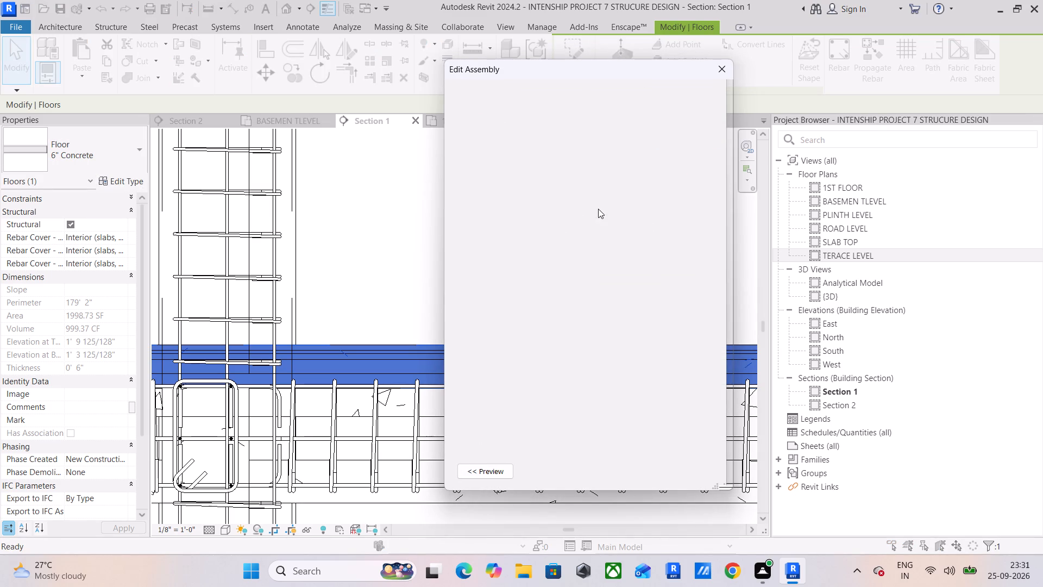
left_click(598, 209)
type("4\"")
key("Return")
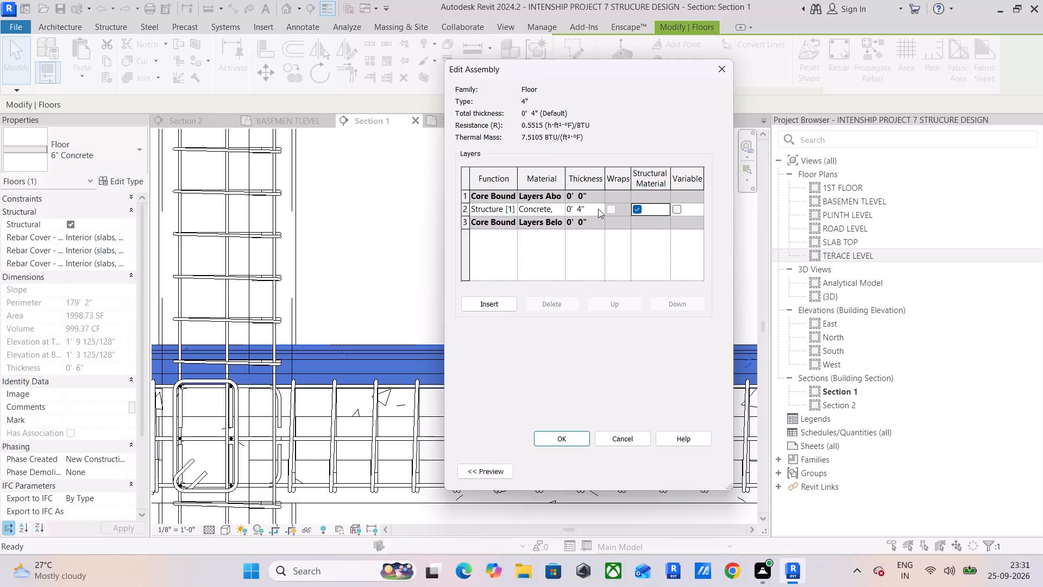
left_click(567, 439)
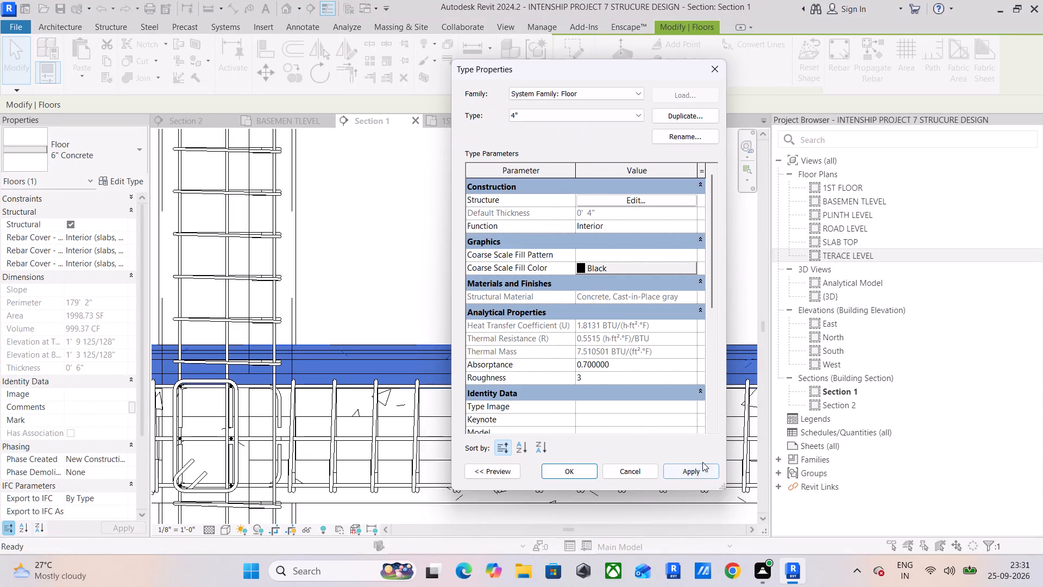
left_click(702, 471)
left_click(561, 476)
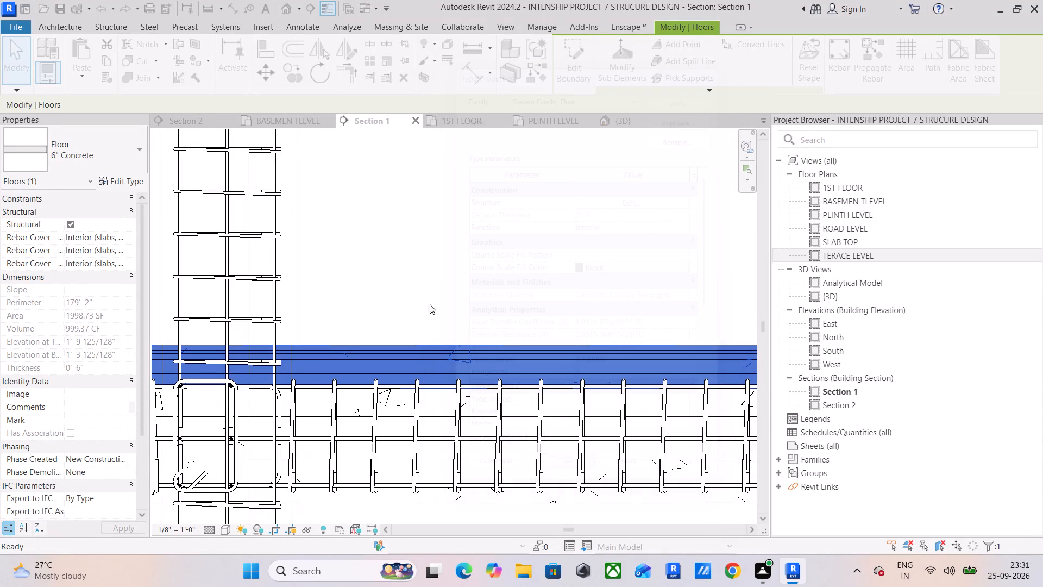
Undo the raised floor's change to the 4" type.
scroll(482, 288, "up", 4)
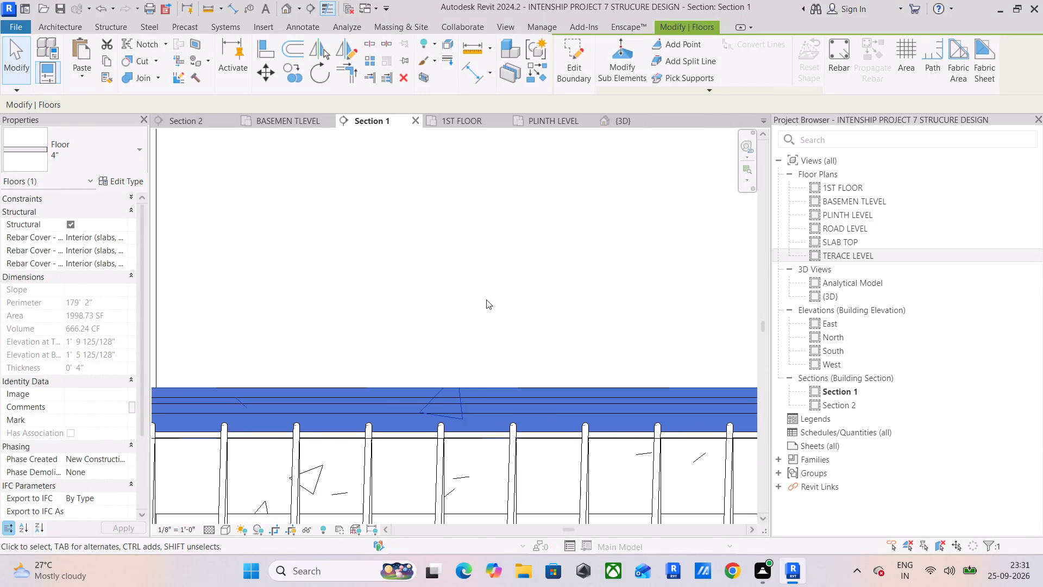
middle_click_drag(486, 299, 594, 167)
scroll(594, 166, "down", 3)
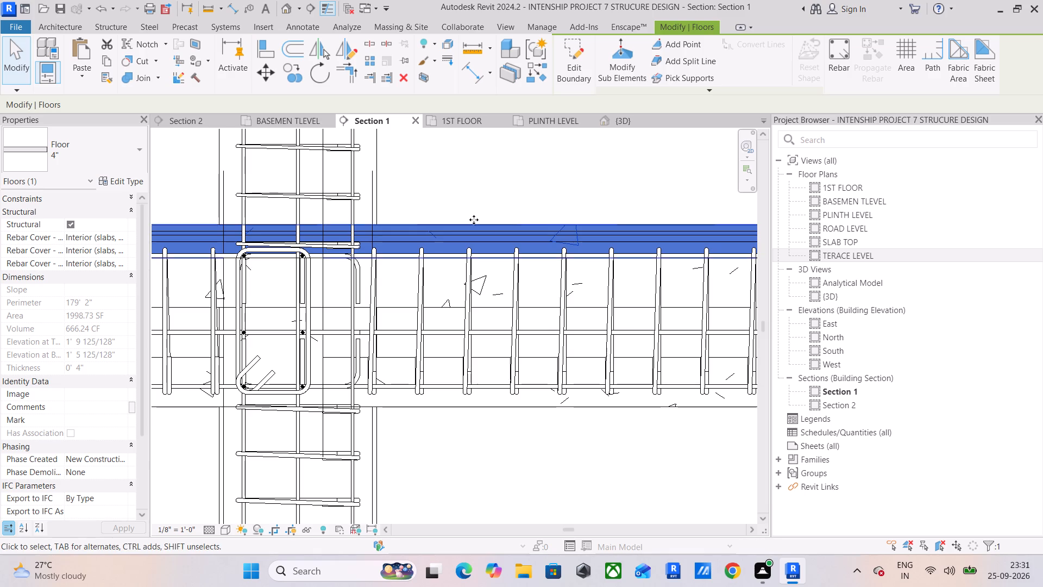
scroll(466, 217, "up", 5)
key("ctrl+z")
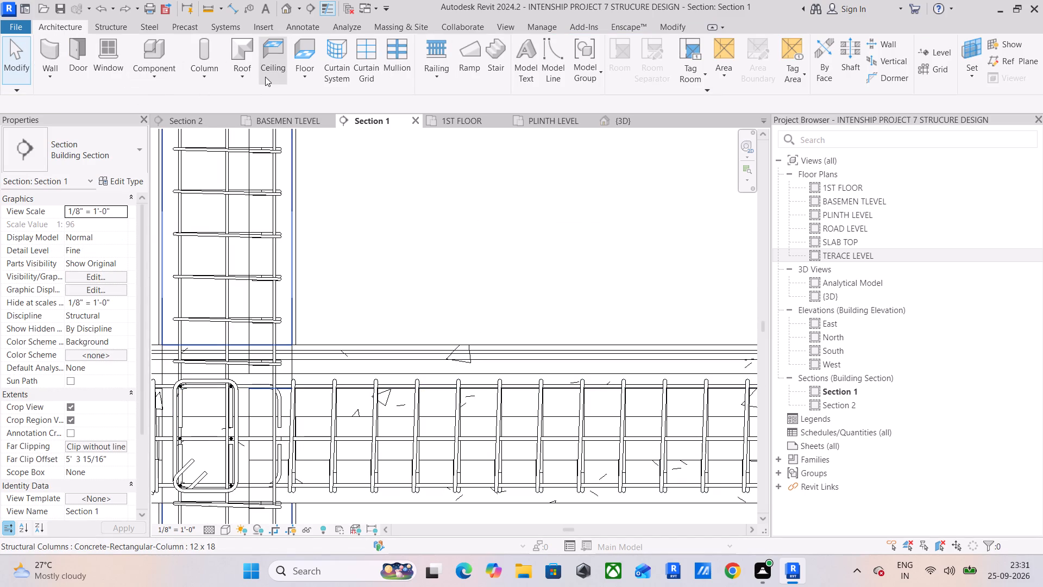
Start a new structural floor and open the PLINTH LEVEL floor plan for sketching its boundary.
left_click(307, 82)
left_click(332, 141)
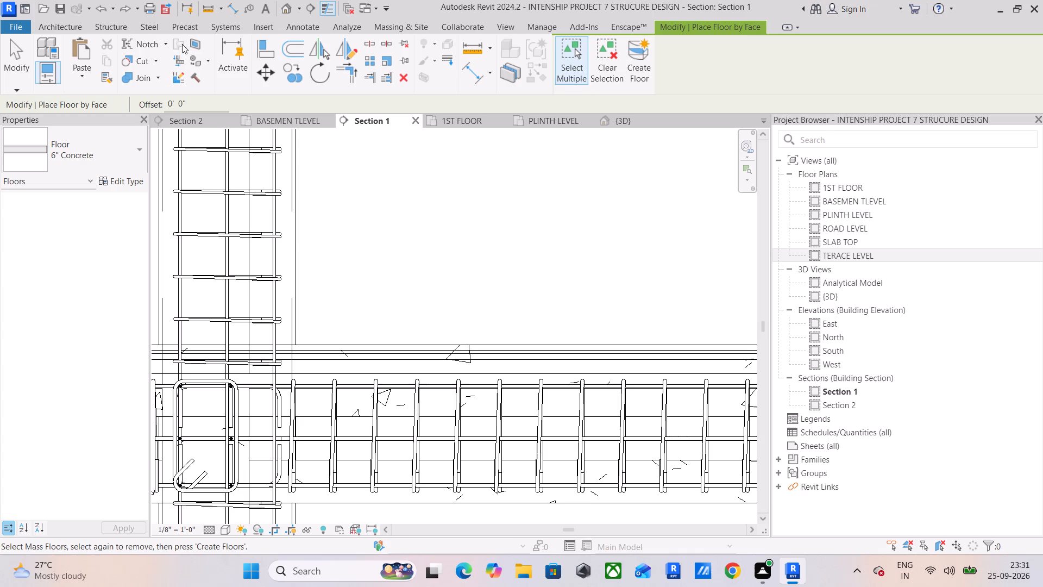
left_click(60, 28)
left_click(307, 76)
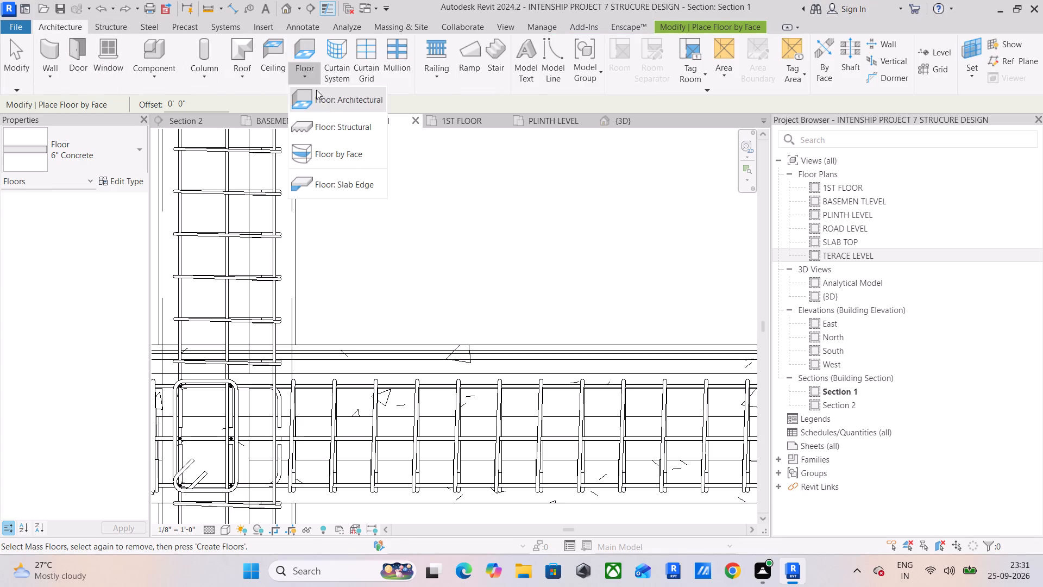
left_click(335, 122)
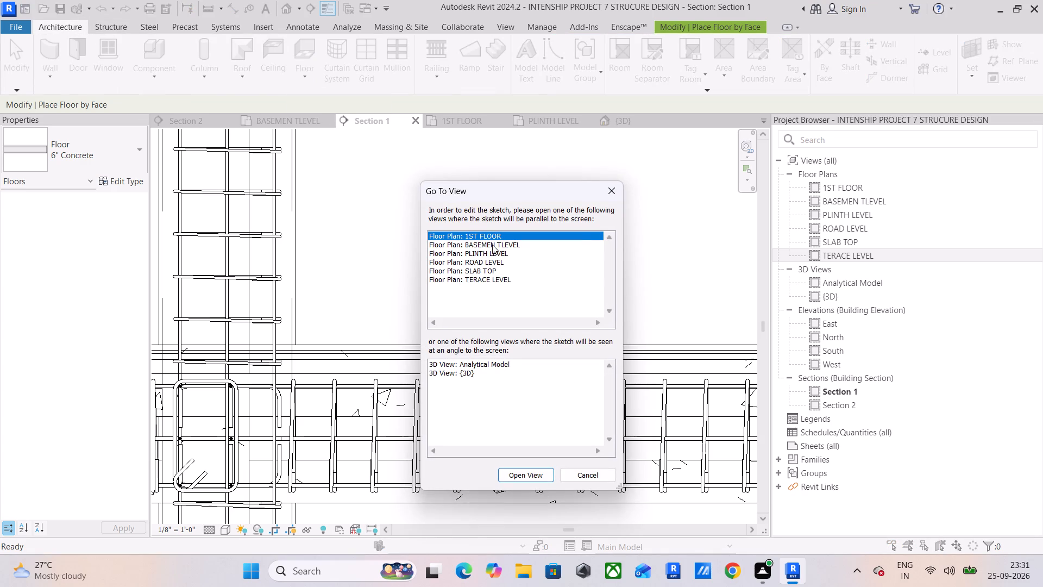
left_click(490, 255)
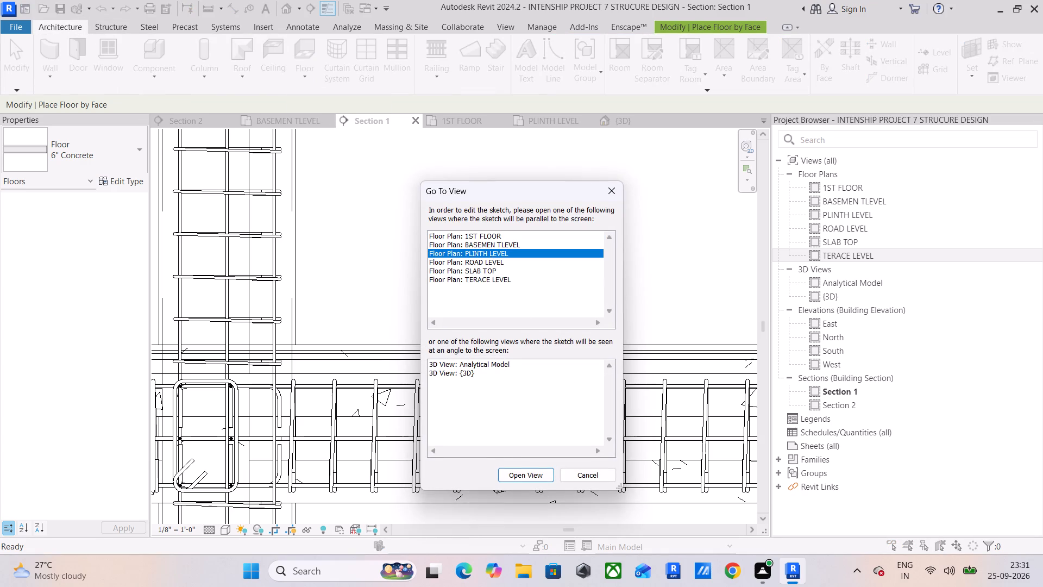
left_click(533, 470)
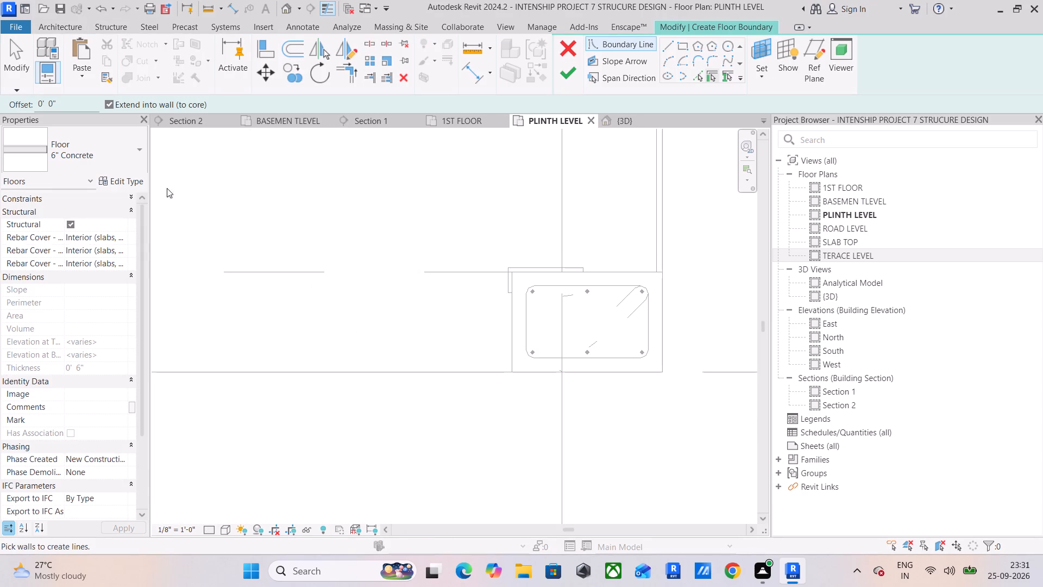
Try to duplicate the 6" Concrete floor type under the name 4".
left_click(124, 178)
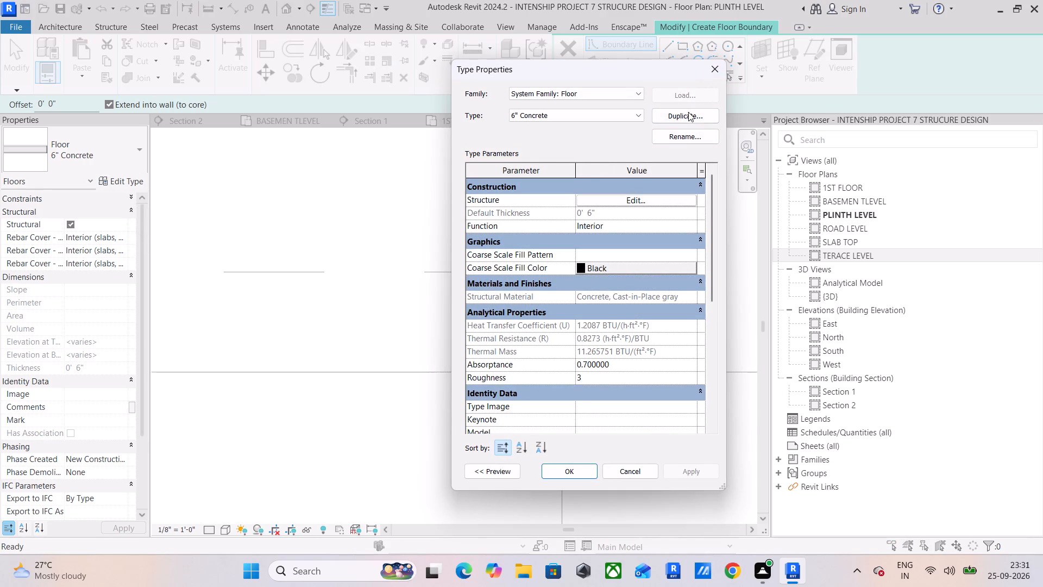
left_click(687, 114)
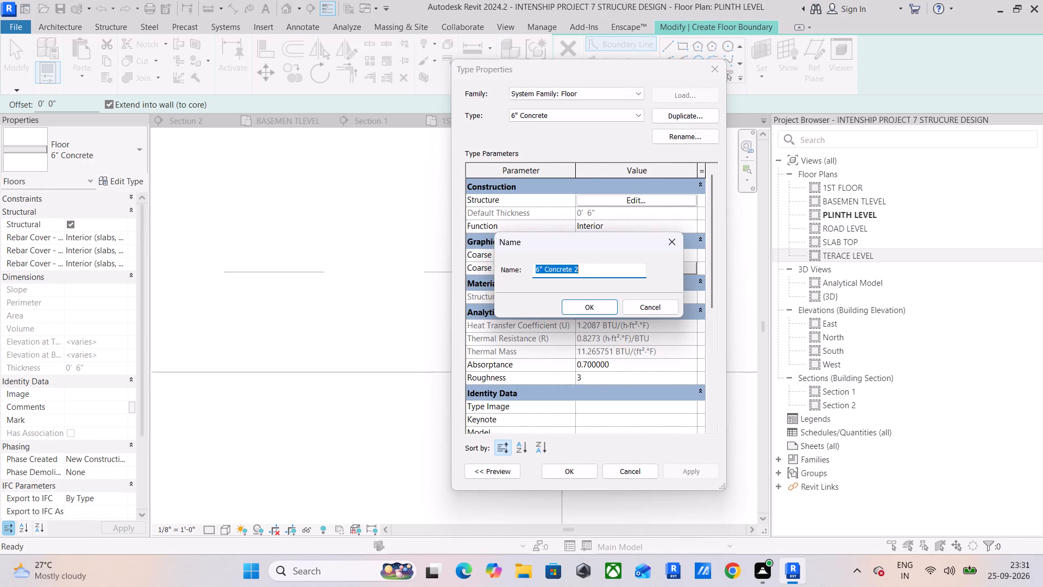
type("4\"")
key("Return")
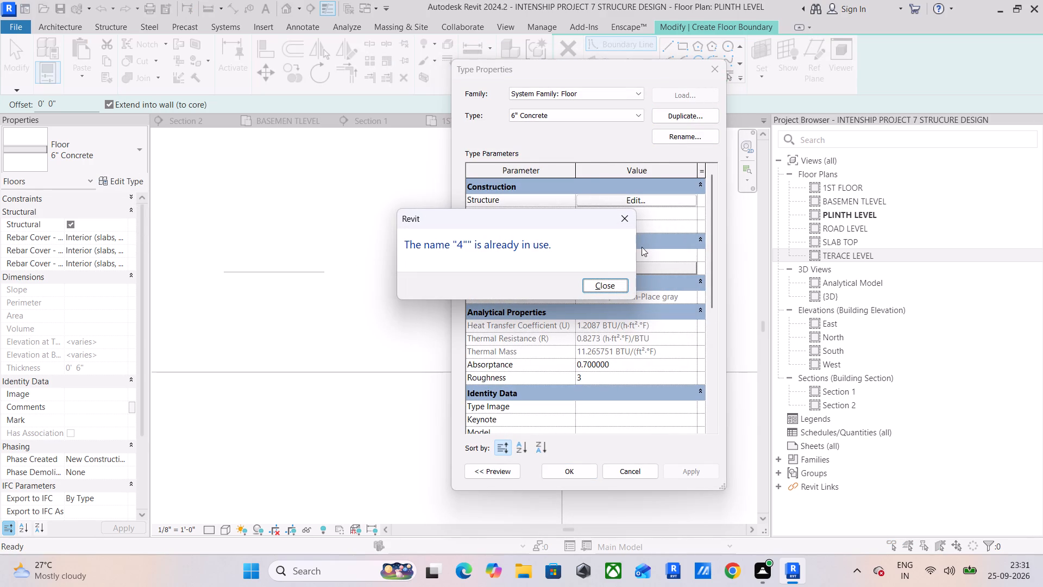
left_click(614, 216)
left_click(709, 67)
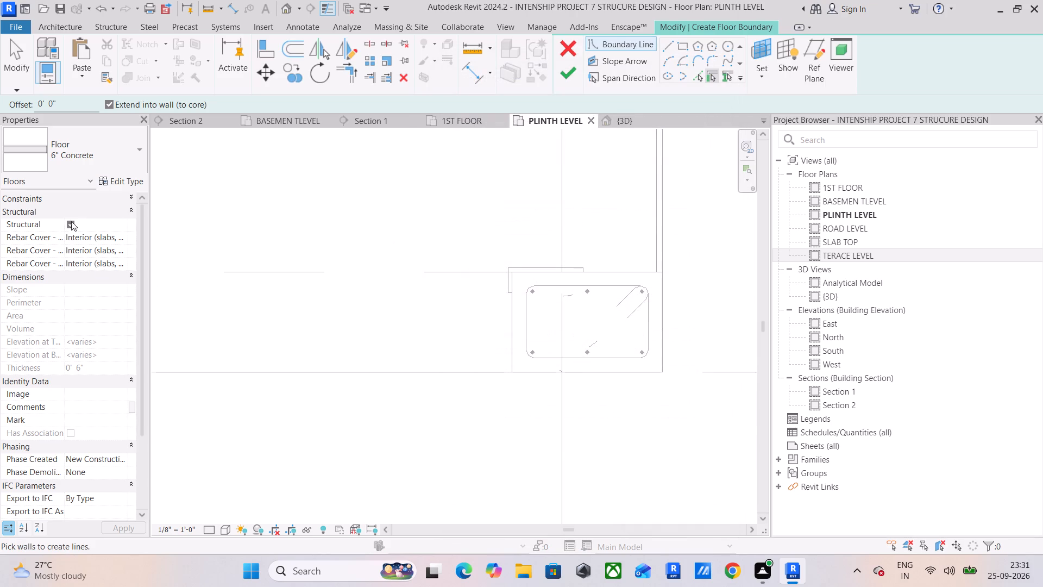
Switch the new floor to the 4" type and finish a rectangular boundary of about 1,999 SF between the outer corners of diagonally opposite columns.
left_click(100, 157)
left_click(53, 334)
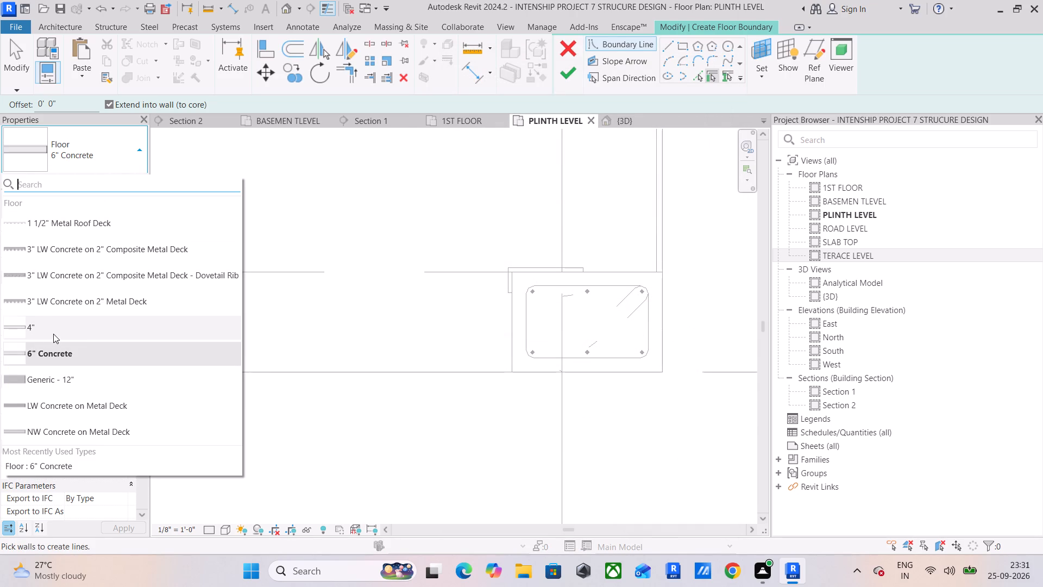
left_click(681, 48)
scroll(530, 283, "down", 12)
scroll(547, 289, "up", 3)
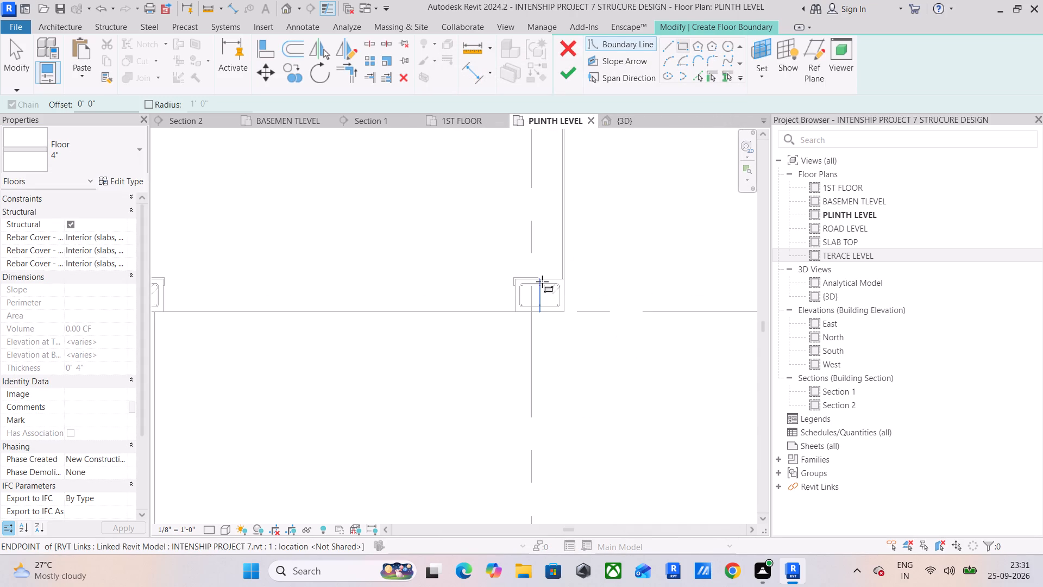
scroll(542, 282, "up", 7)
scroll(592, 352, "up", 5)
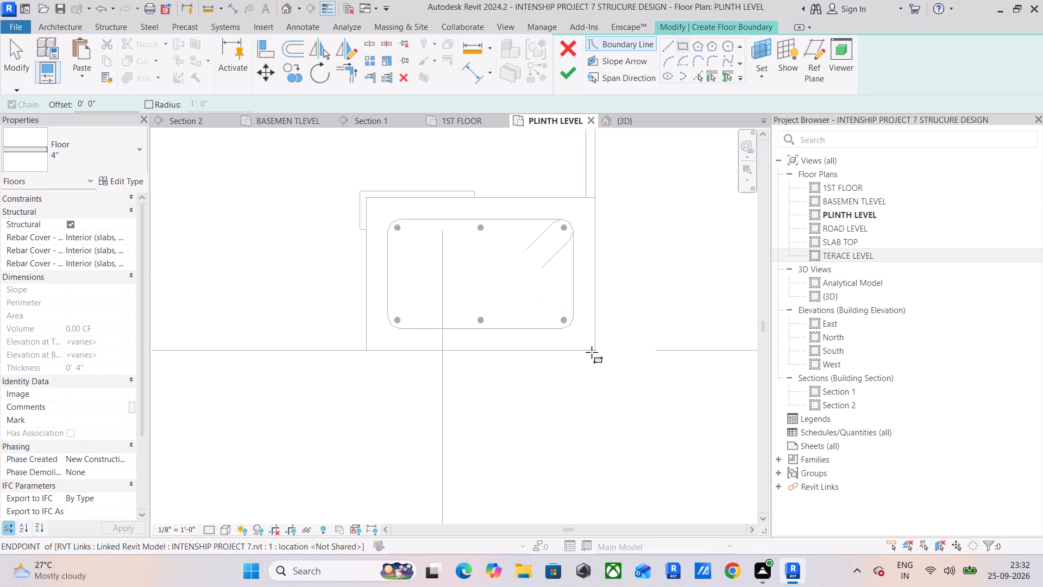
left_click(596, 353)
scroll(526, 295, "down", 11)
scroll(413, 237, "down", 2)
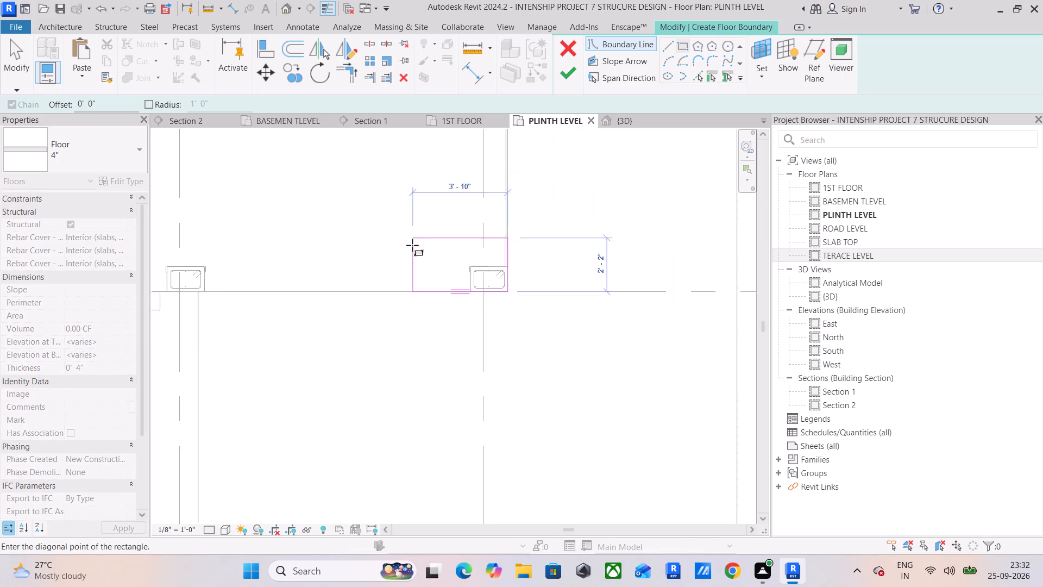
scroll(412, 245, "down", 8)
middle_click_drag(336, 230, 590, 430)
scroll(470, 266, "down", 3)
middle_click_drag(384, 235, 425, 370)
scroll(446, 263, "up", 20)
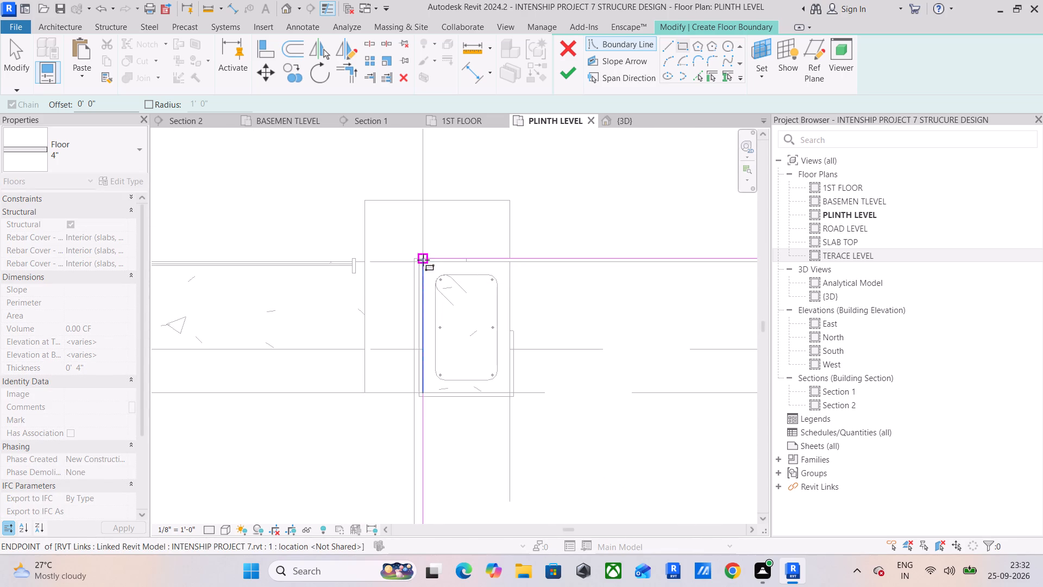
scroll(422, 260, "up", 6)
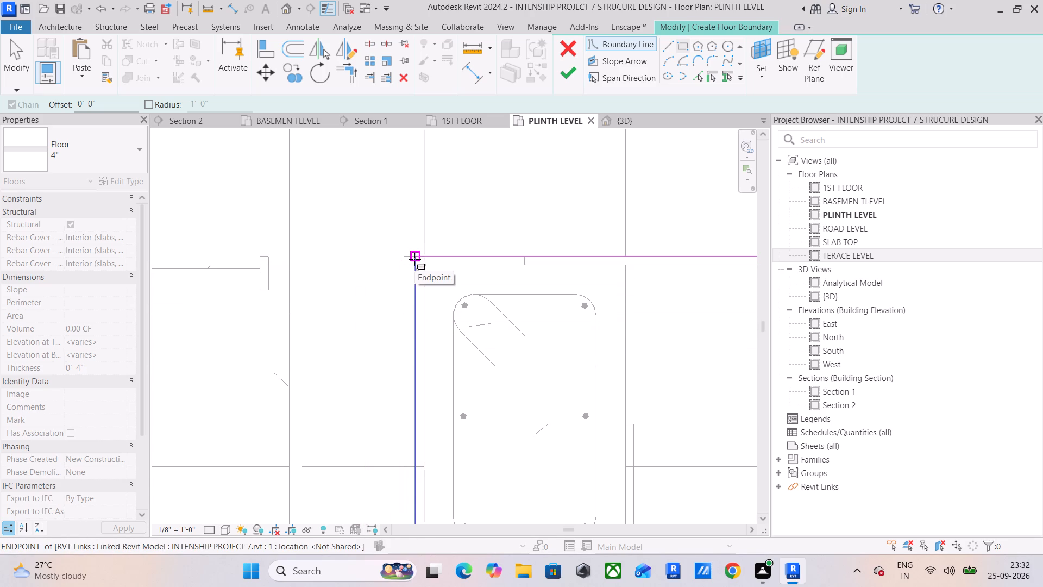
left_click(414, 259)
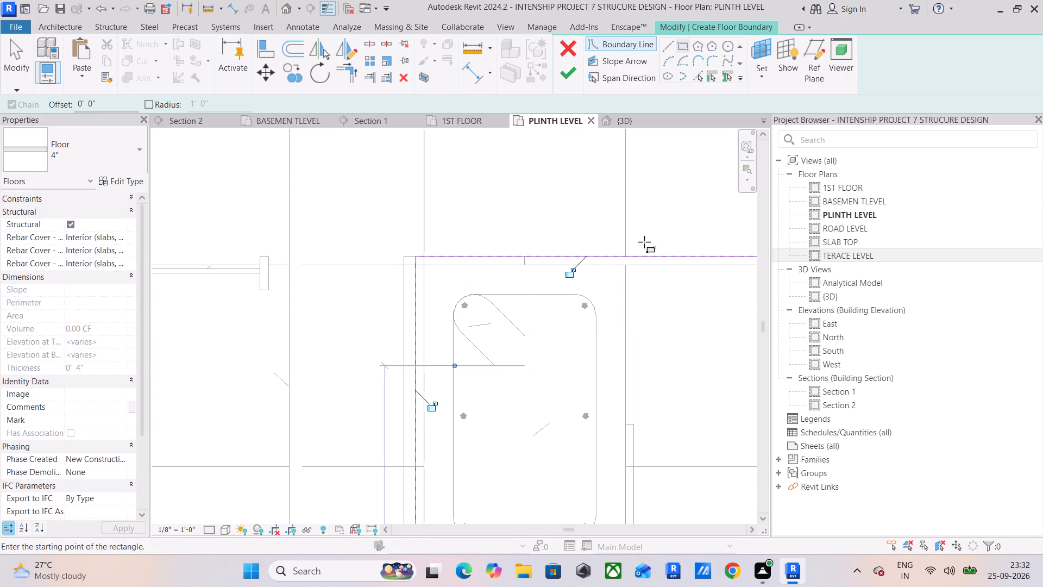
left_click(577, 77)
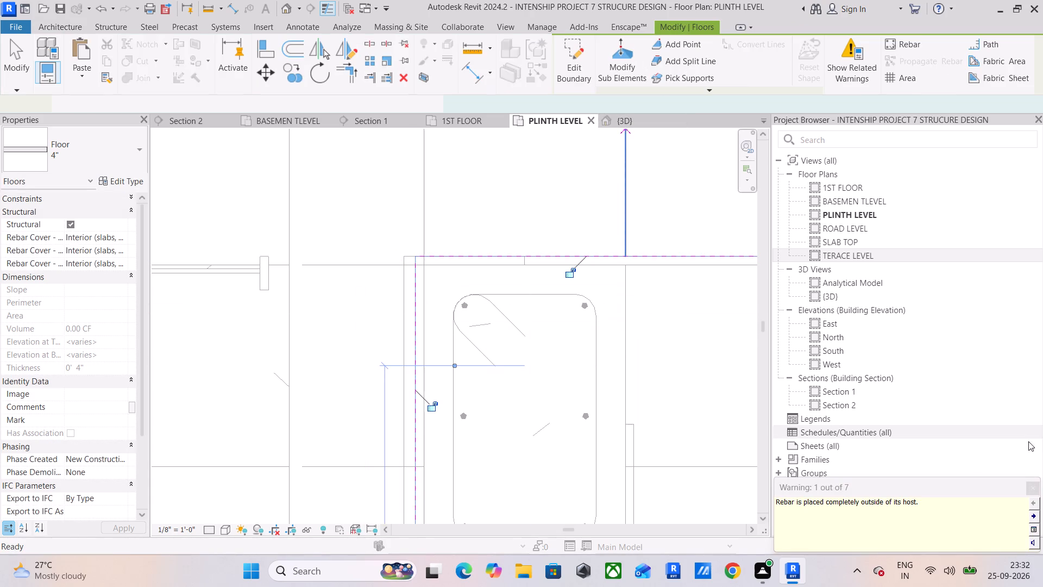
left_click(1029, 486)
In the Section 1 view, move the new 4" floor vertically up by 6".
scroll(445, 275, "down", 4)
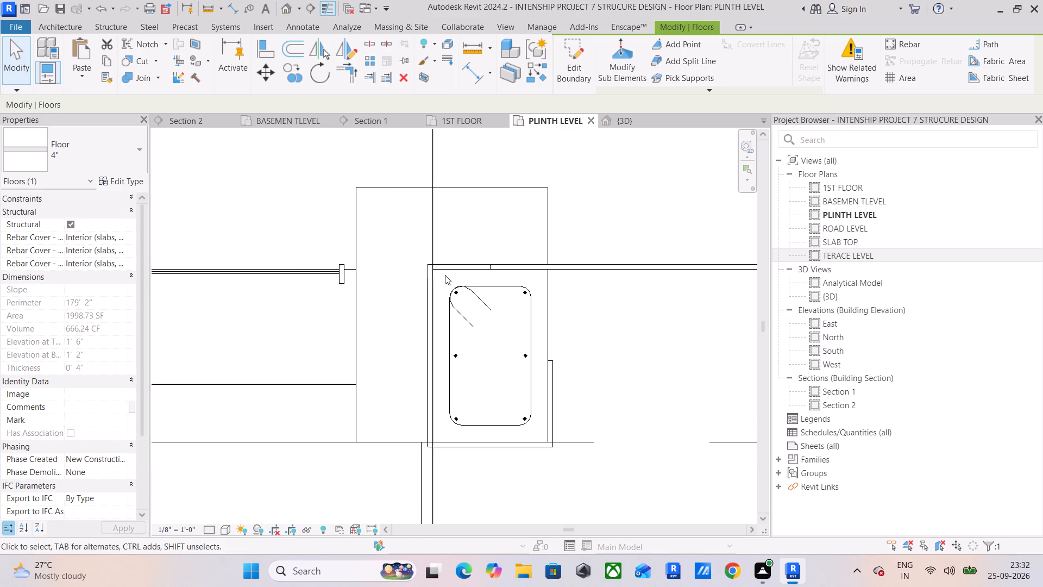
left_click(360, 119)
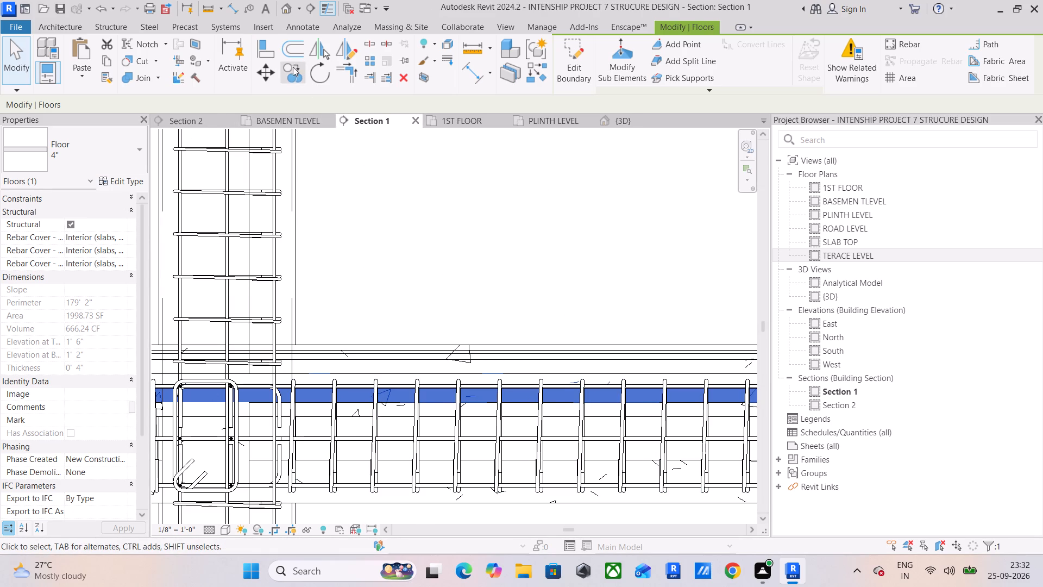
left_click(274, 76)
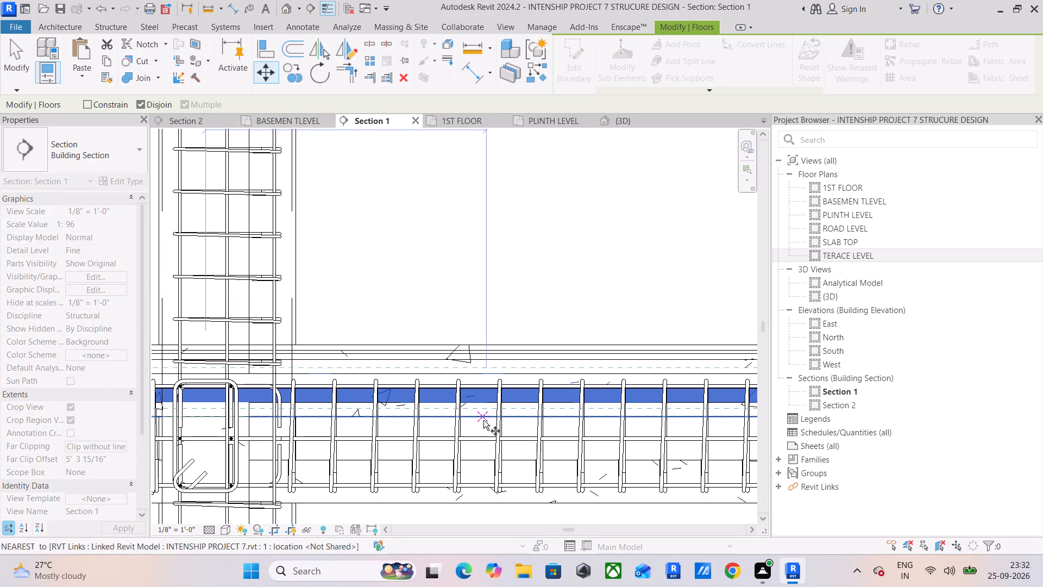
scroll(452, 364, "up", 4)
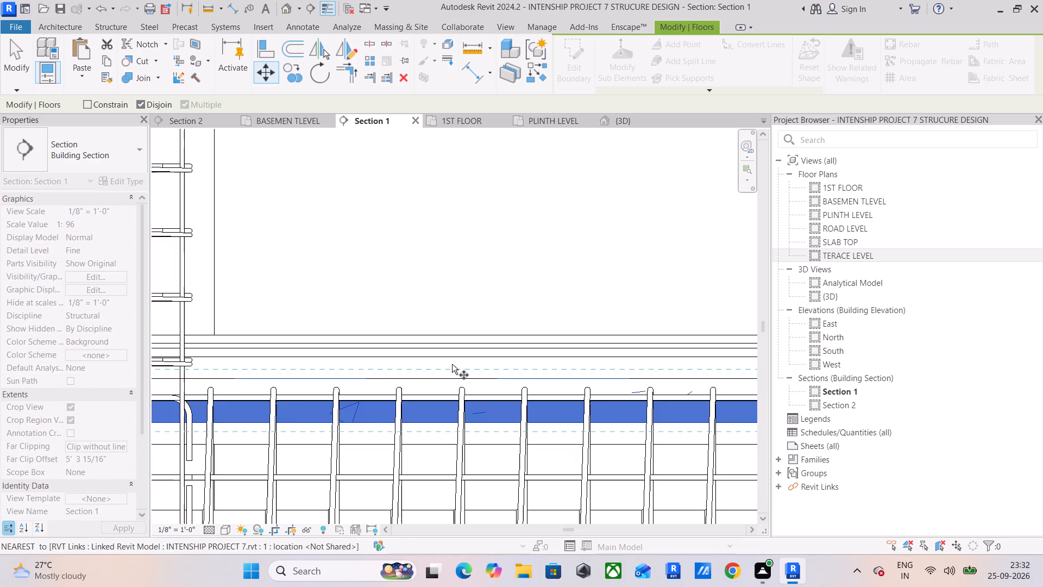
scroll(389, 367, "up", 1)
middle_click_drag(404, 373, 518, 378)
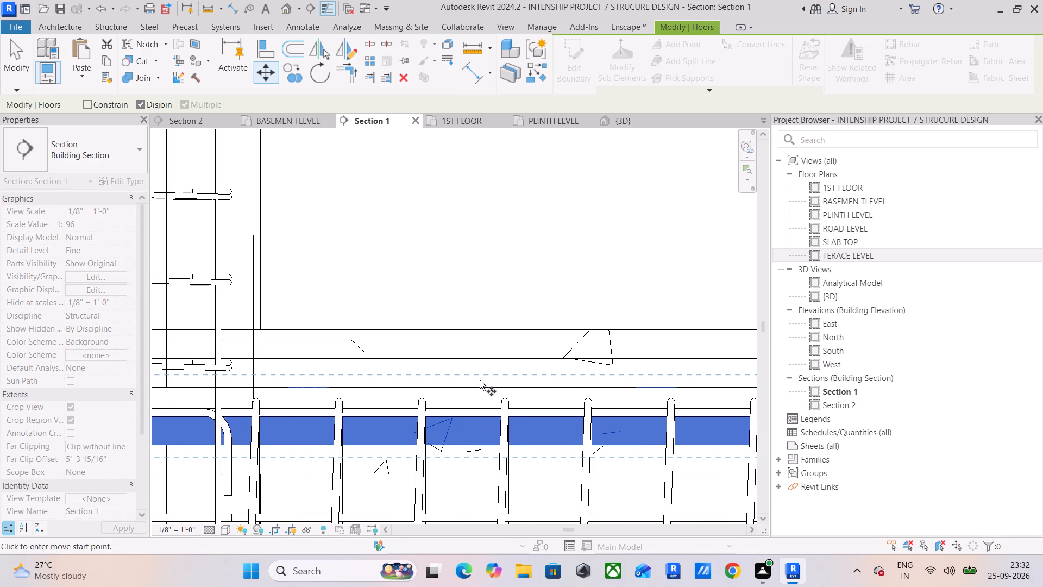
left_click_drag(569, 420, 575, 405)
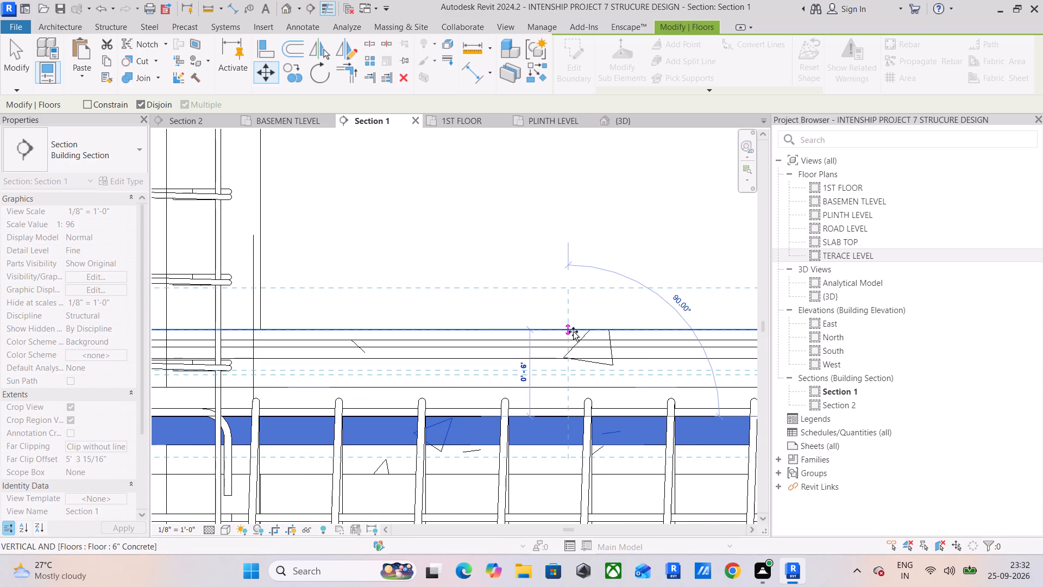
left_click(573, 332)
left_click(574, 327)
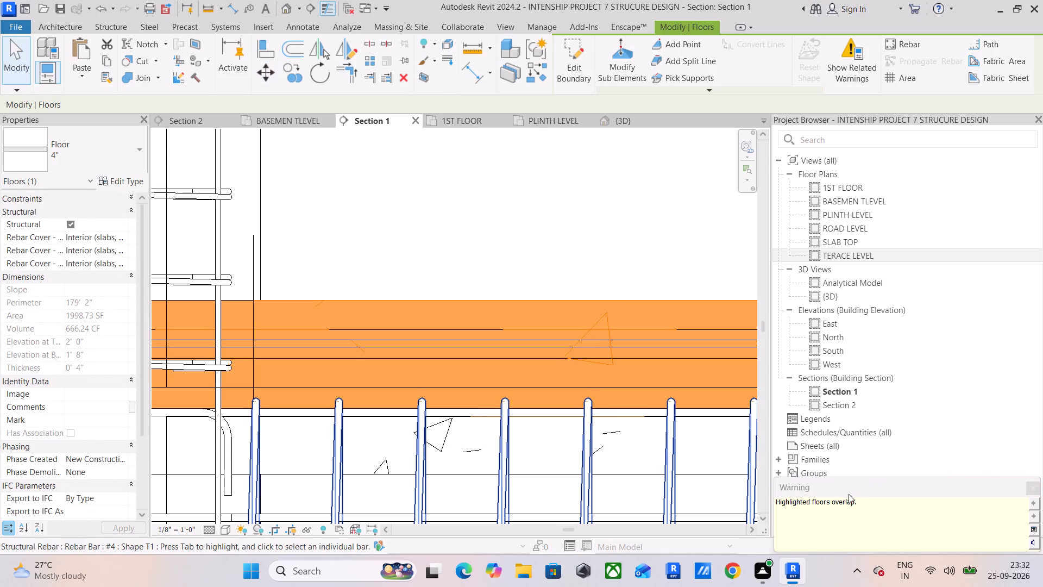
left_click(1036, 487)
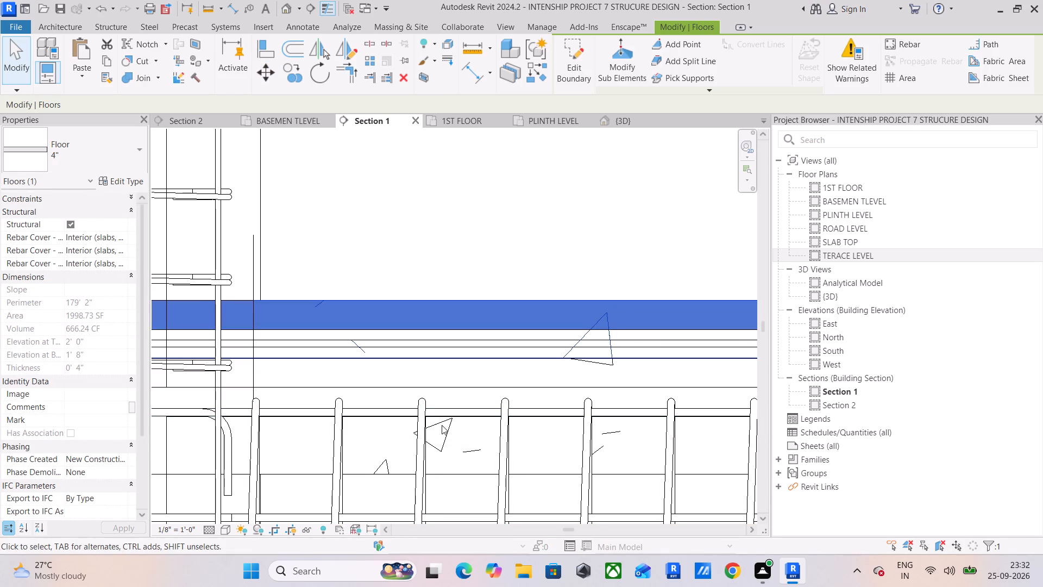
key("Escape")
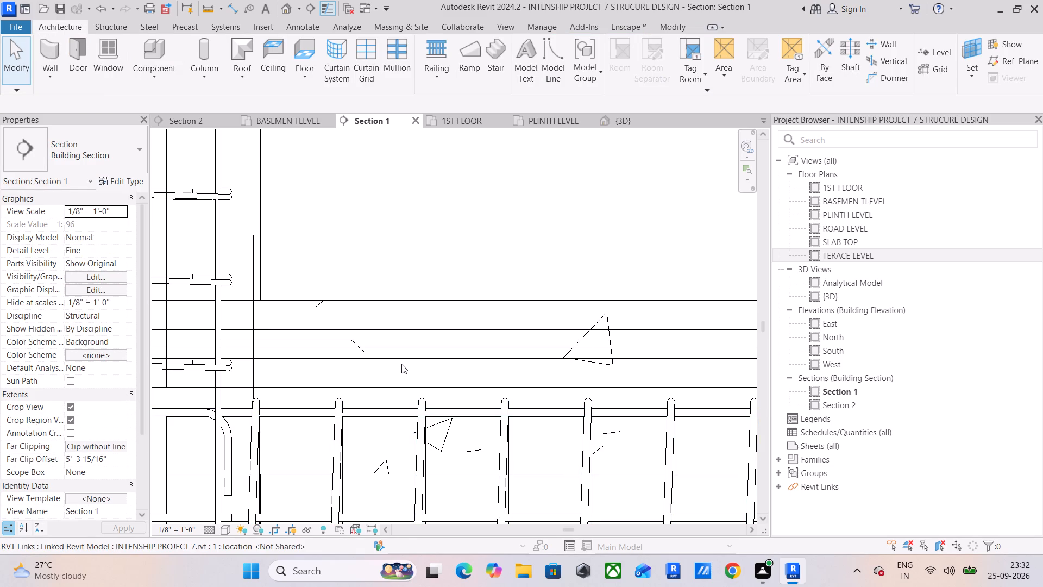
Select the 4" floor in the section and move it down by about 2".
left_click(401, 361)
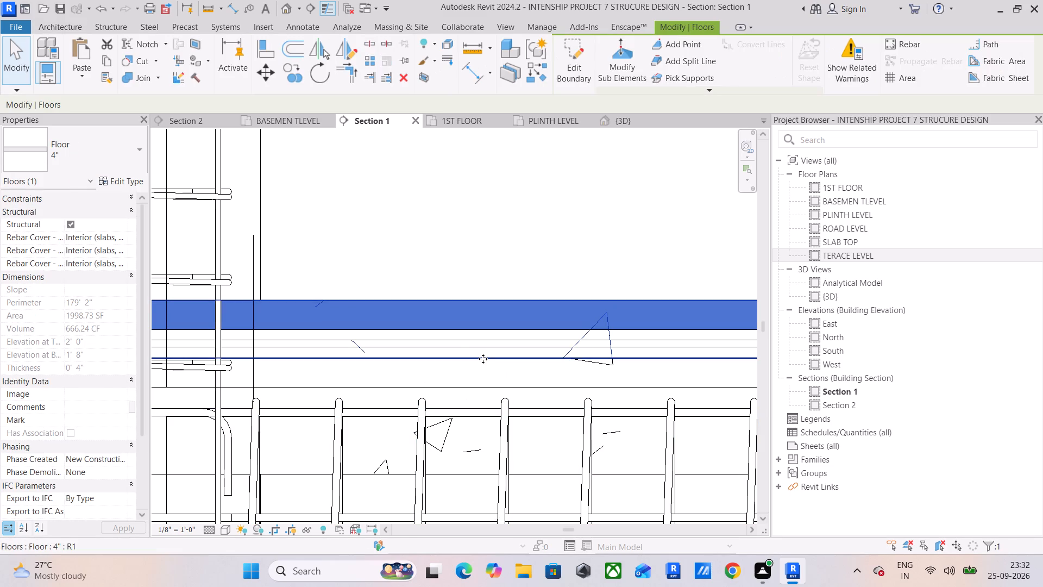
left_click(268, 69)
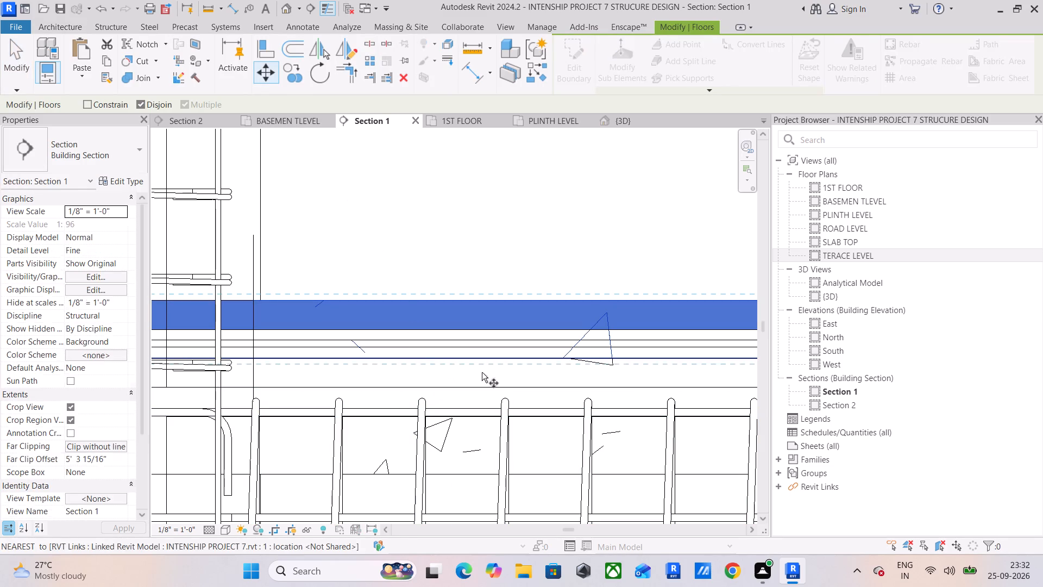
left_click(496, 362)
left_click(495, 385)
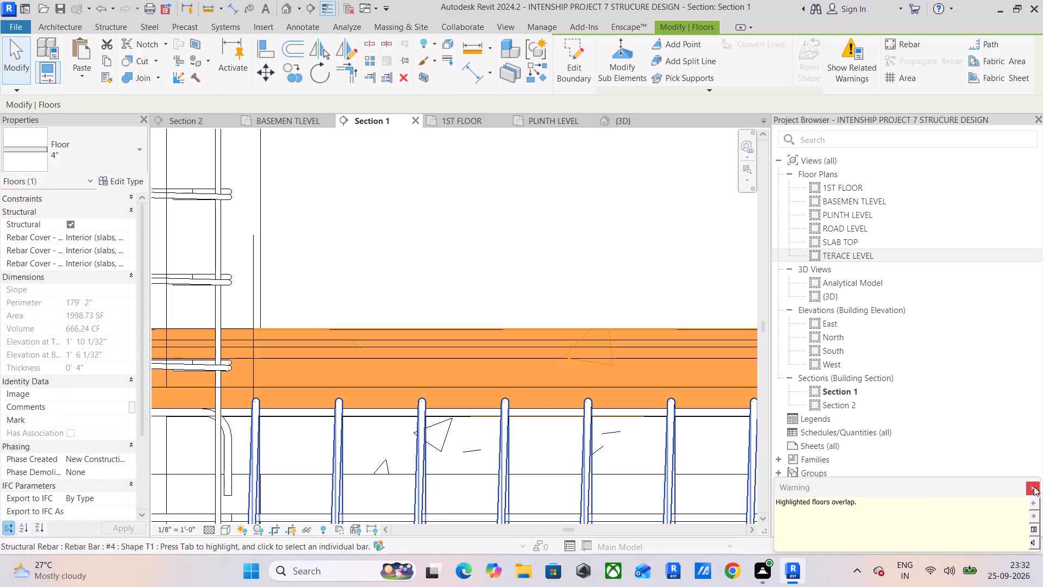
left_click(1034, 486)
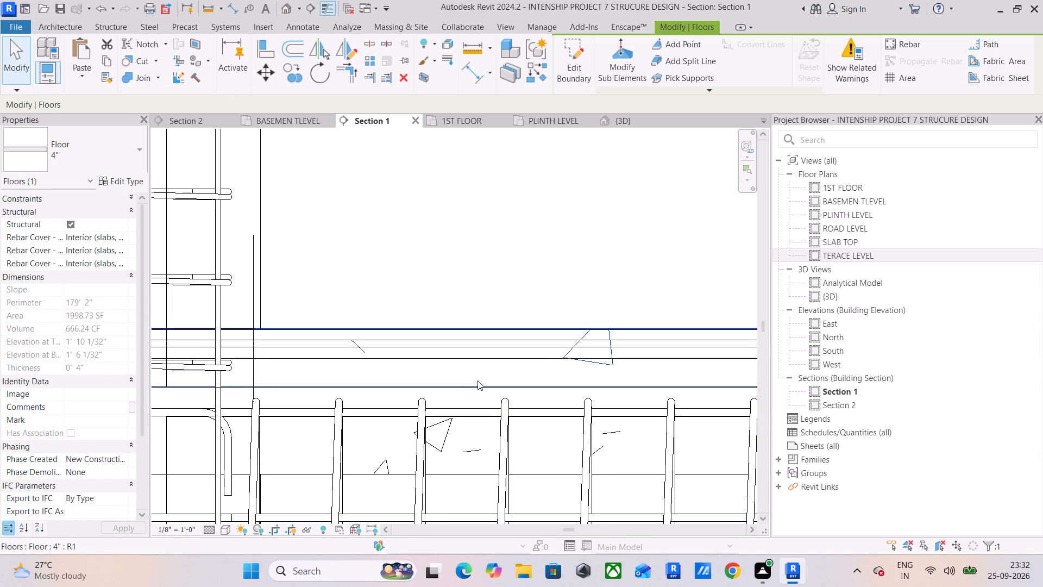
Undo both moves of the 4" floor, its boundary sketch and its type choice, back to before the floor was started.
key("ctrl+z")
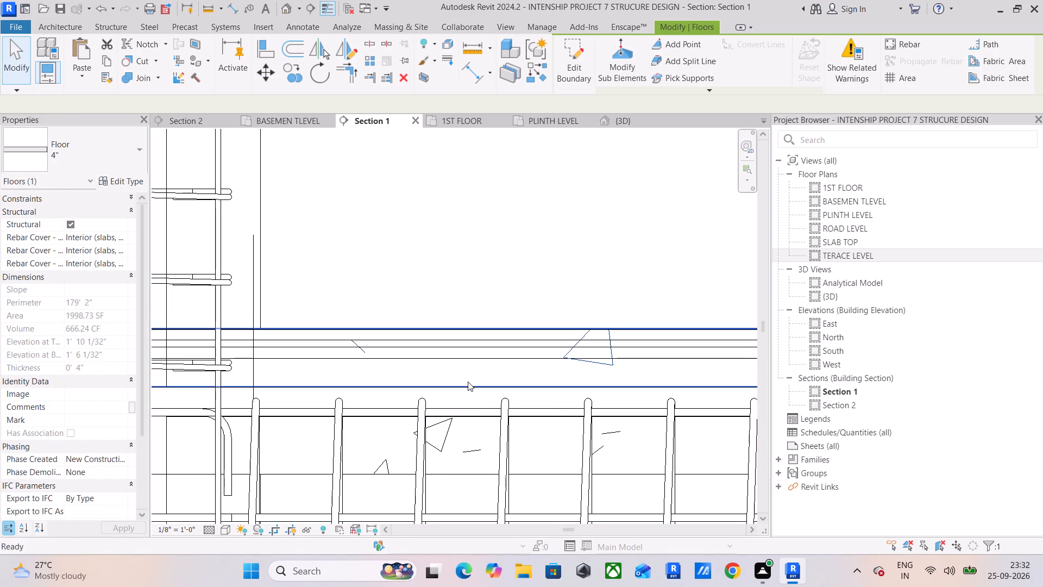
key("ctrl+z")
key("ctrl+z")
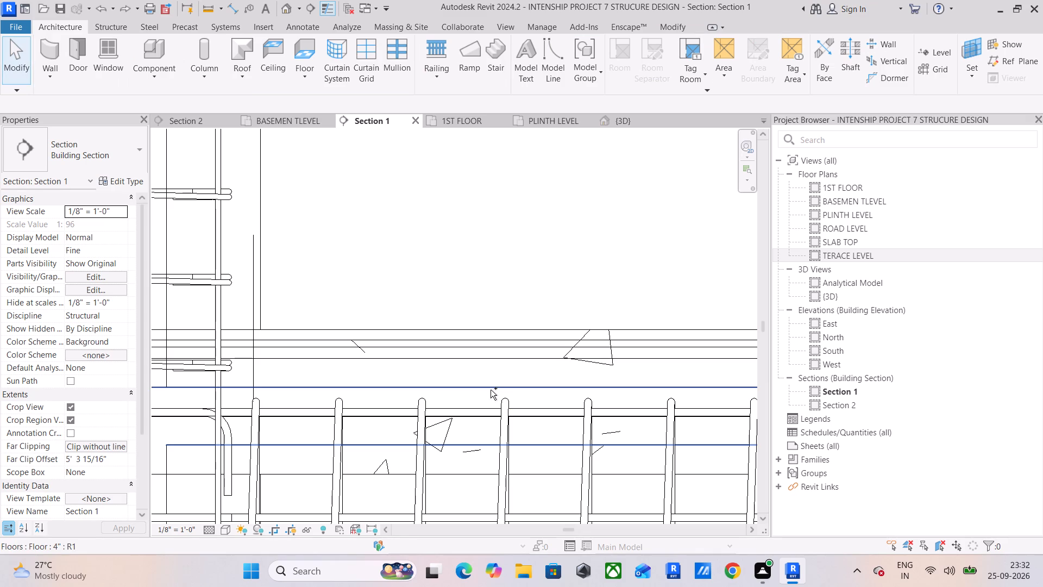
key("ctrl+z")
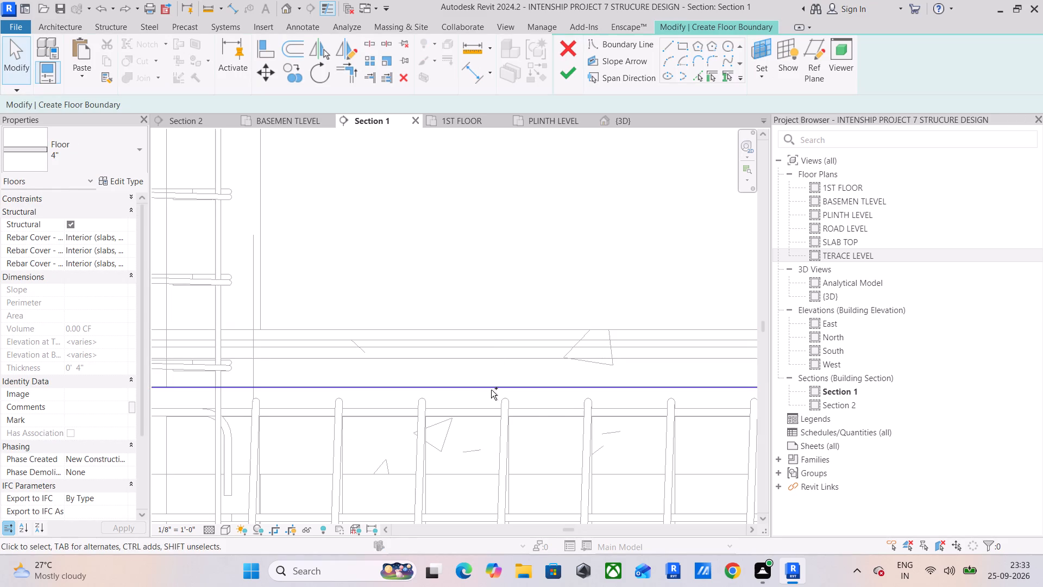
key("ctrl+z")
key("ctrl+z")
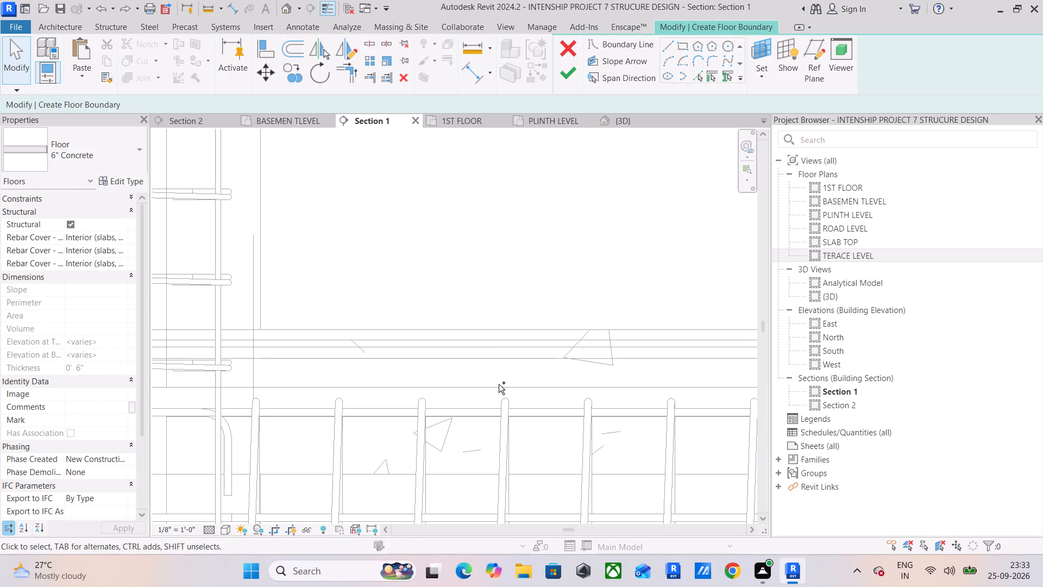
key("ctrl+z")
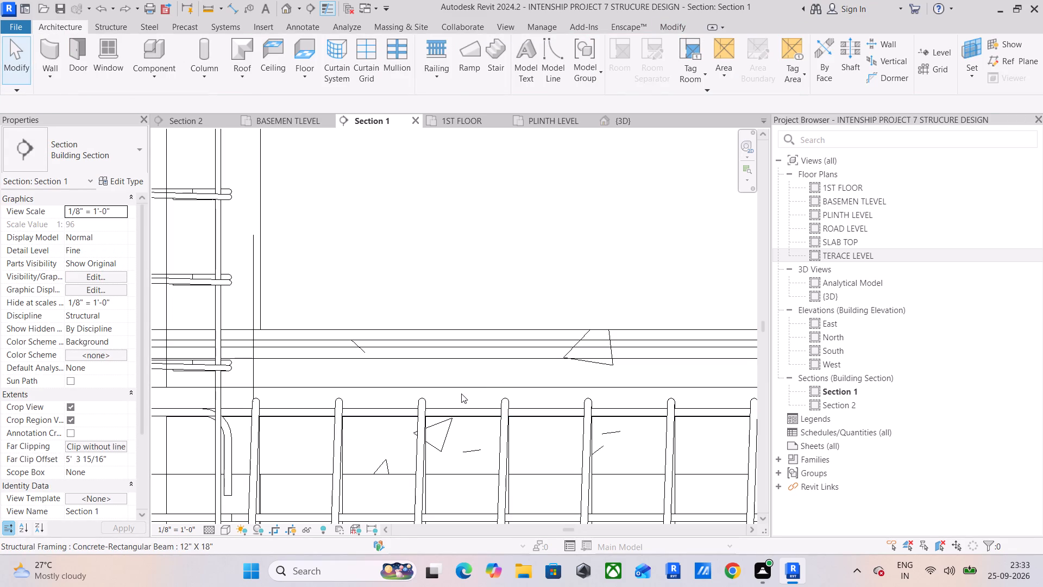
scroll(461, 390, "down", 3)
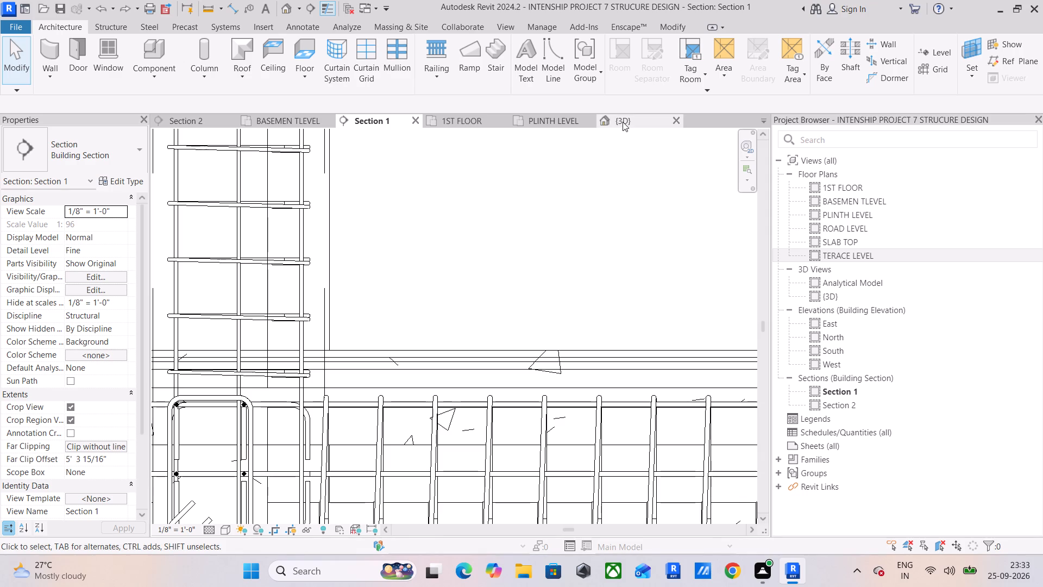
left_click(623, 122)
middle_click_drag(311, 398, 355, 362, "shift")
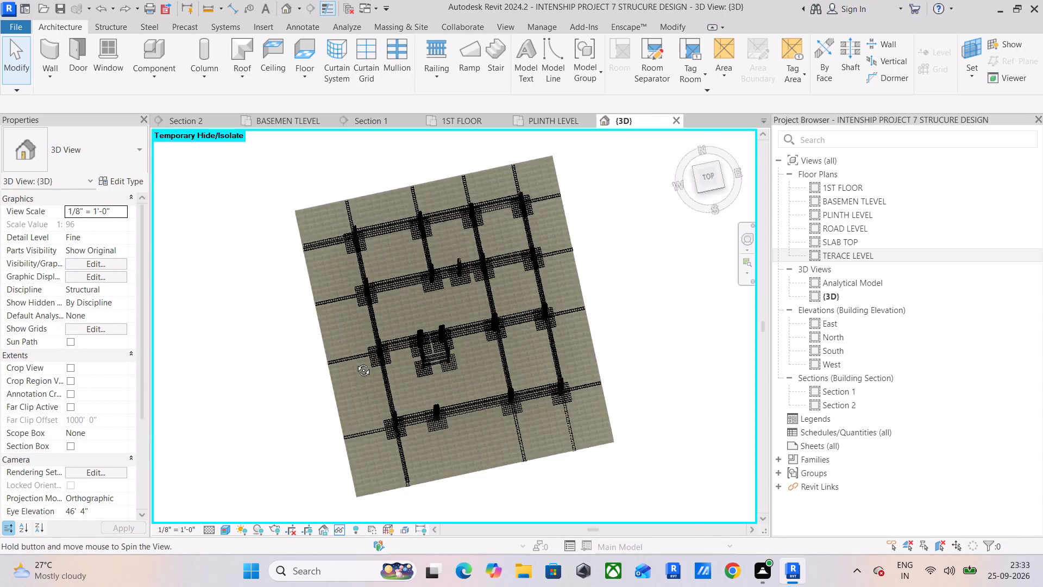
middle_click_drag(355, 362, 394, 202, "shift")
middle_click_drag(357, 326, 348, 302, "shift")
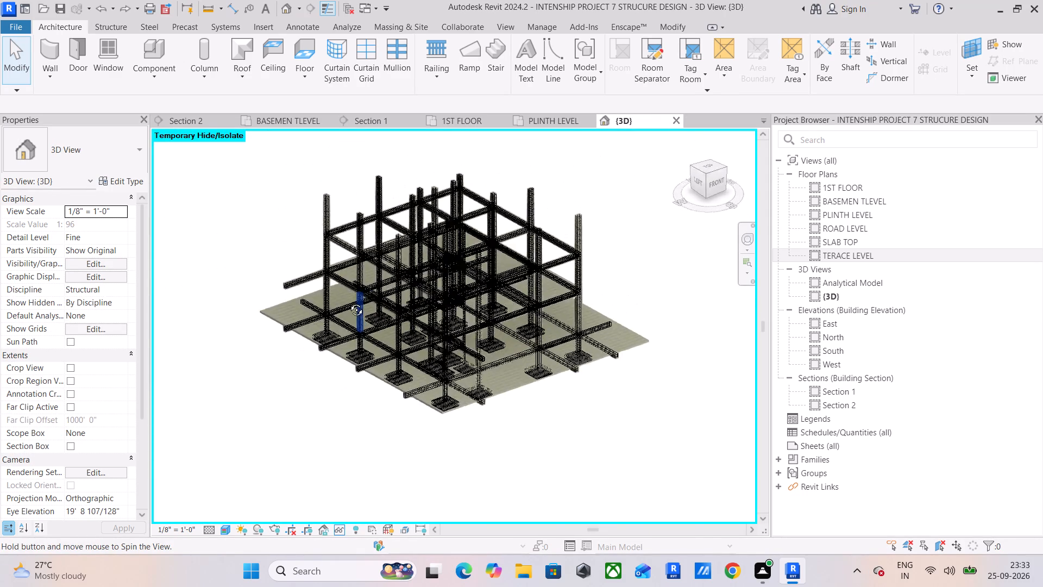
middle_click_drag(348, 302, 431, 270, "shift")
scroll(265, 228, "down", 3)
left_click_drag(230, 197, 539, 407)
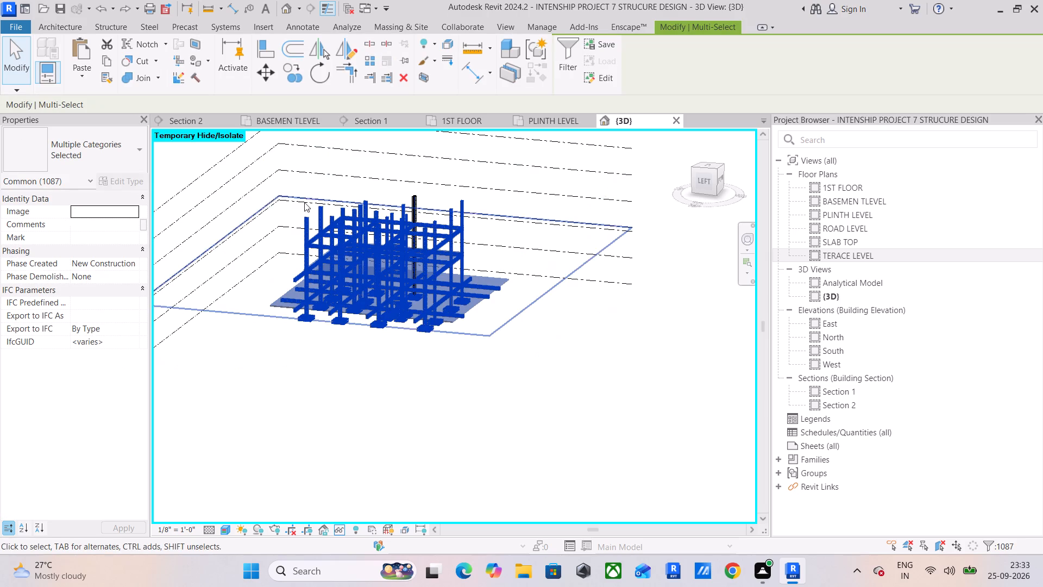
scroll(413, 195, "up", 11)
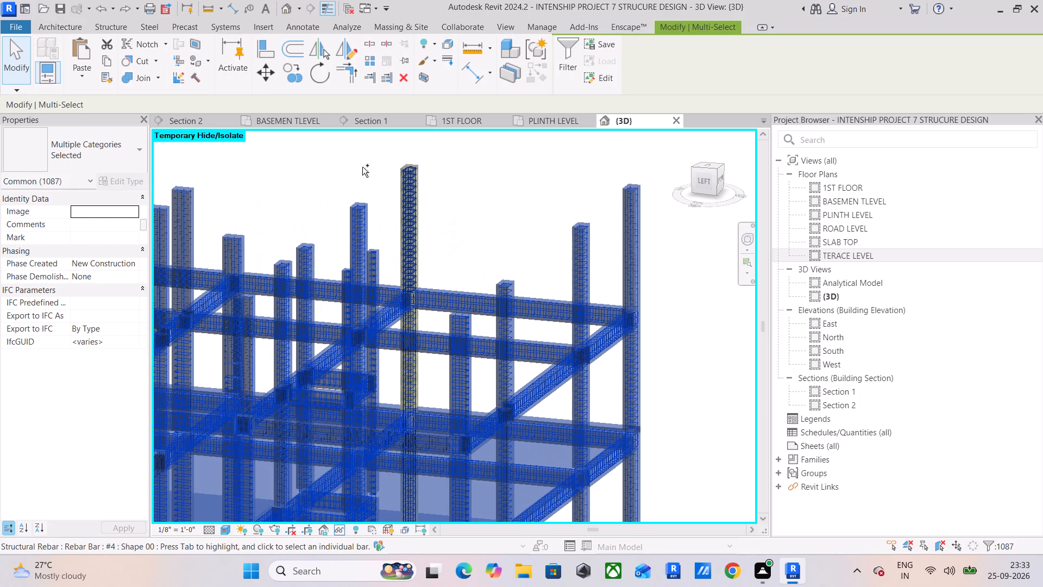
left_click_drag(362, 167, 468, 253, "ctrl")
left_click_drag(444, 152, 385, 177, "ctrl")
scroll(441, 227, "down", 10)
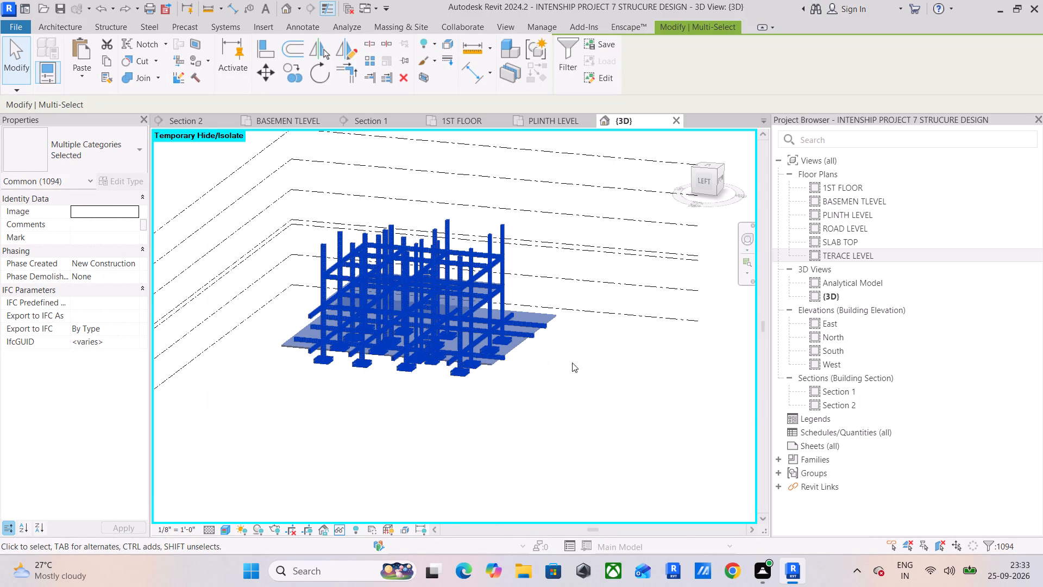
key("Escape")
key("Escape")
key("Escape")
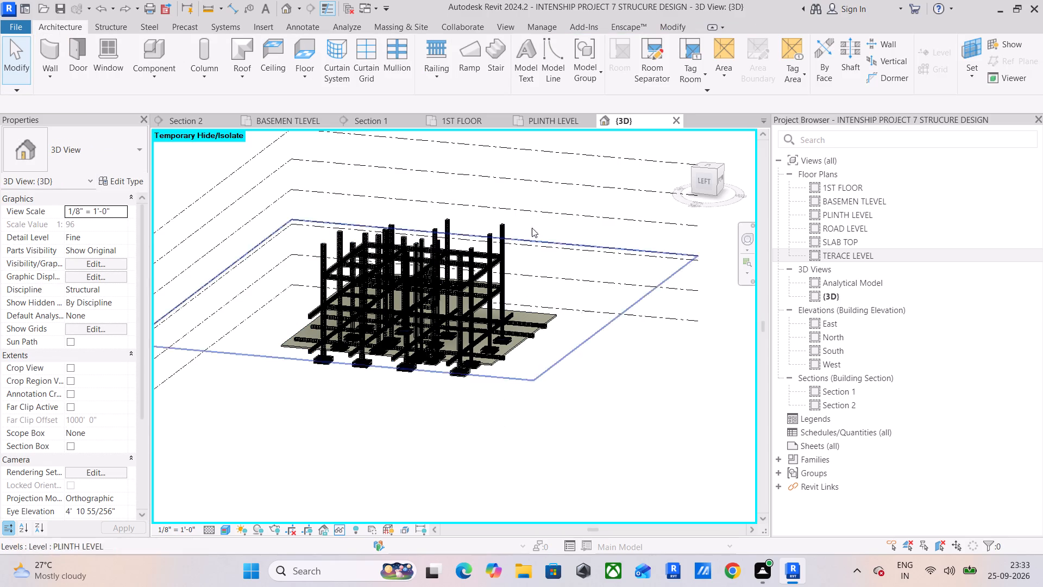
At PLINTH LEVEL, create a structural 4" floor with a rectangular boundary of about 1,999 SF between diagonally opposite corner columns.
left_click(550, 118)
scroll(492, 333, "down", 4)
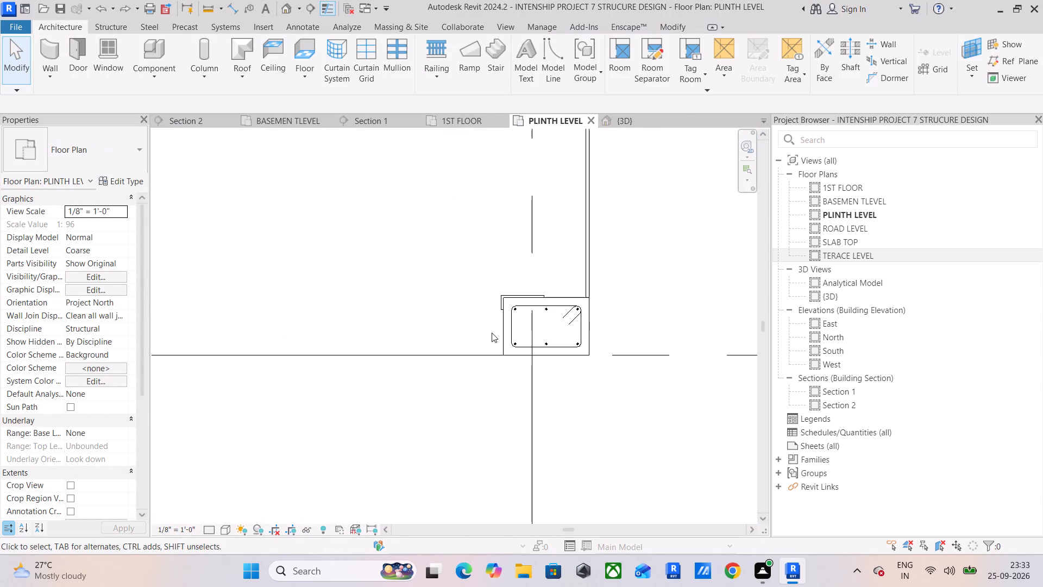
left_click(168, 73)
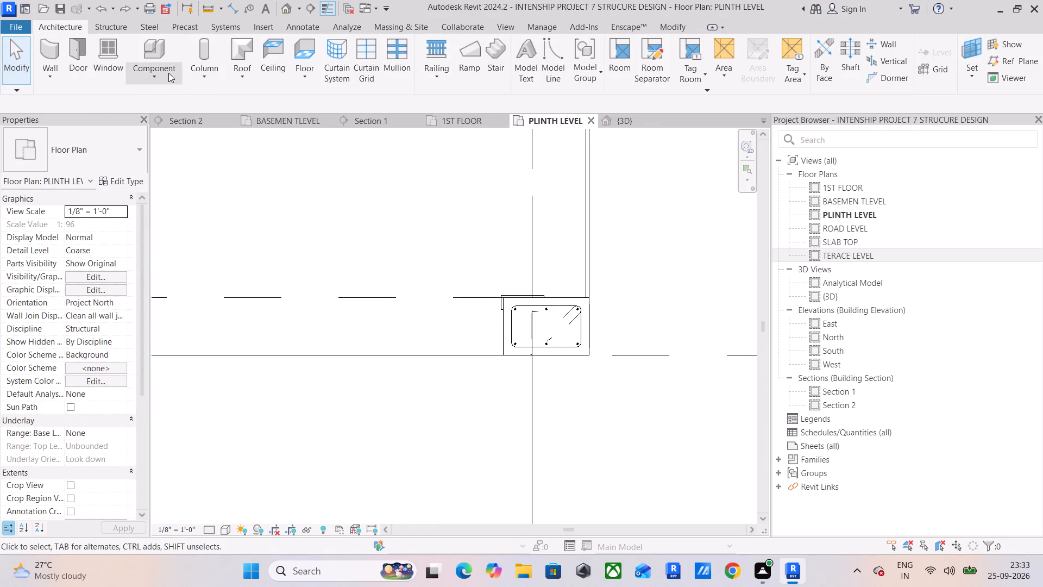
left_click(168, 73)
left_click(311, 76)
left_click(329, 128)
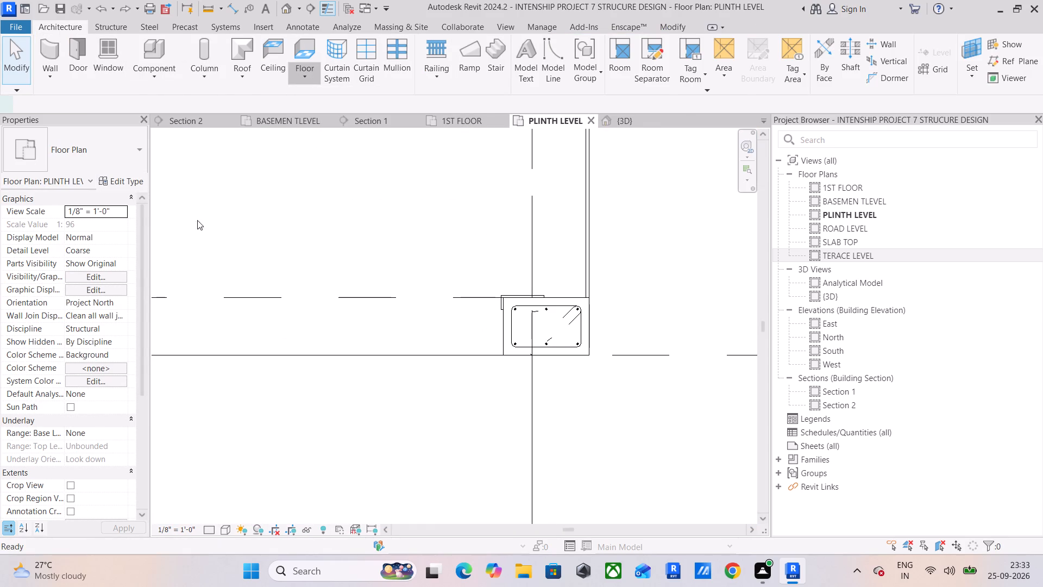
left_click(135, 157)
left_click(90, 331)
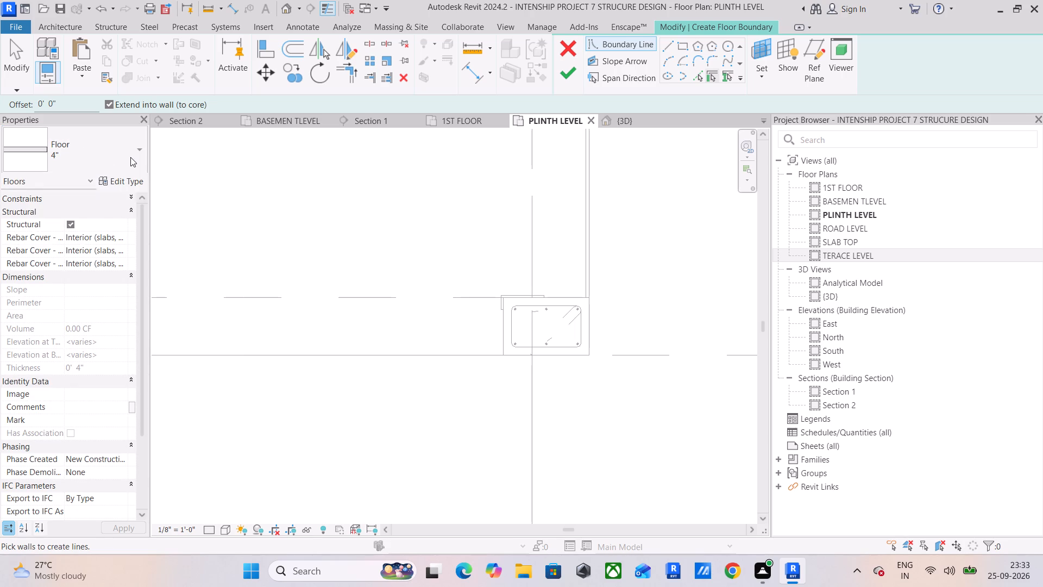
left_click(687, 46)
left_click(586, 357)
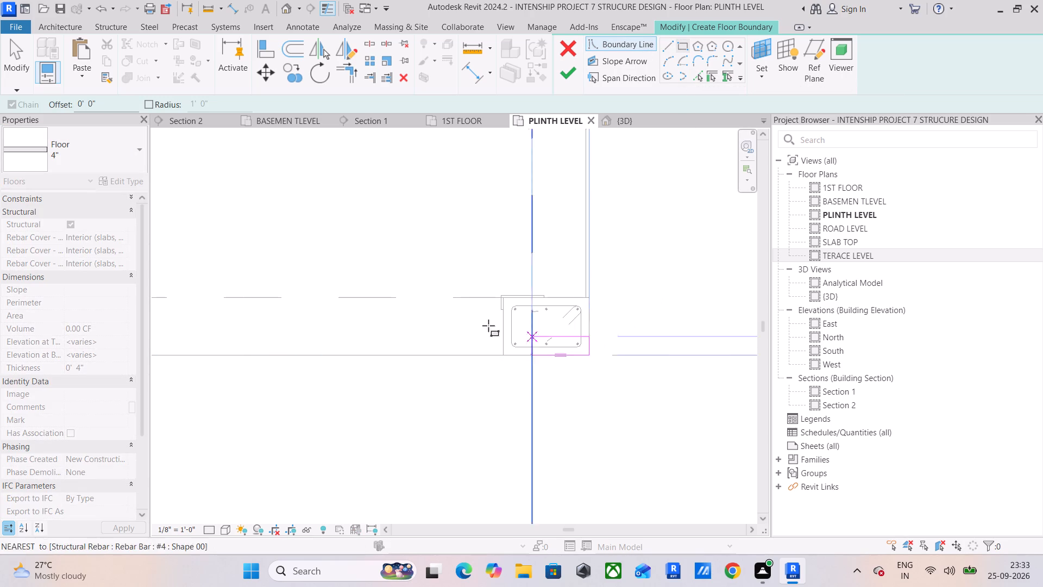
scroll(459, 320, "down", 12)
middle_click_drag(431, 288, 681, 484)
scroll(491, 352, "down", 6)
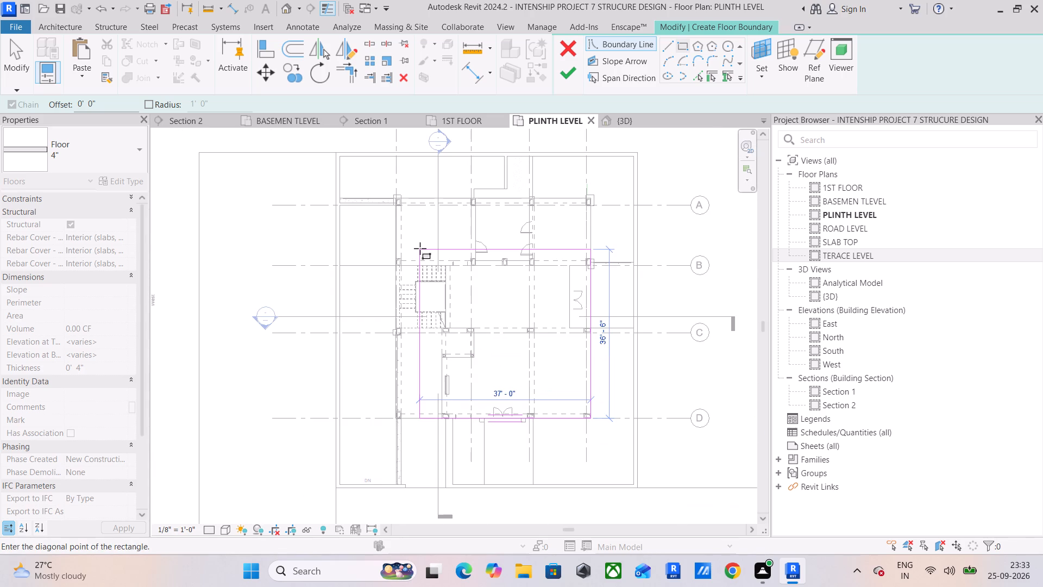
scroll(384, 193, "up", 17)
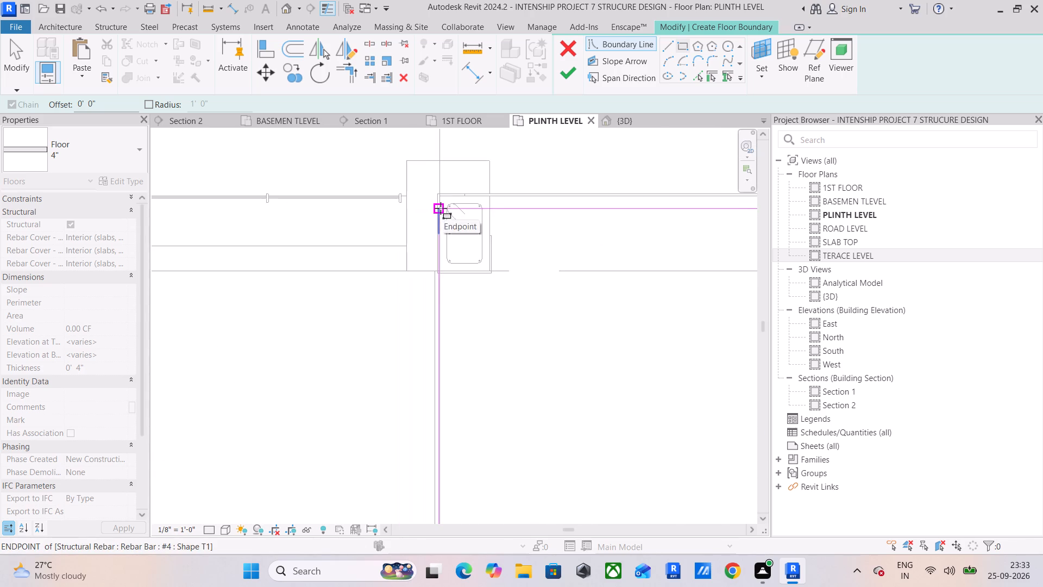
scroll(441, 208, "up", 10)
left_click(430, 172)
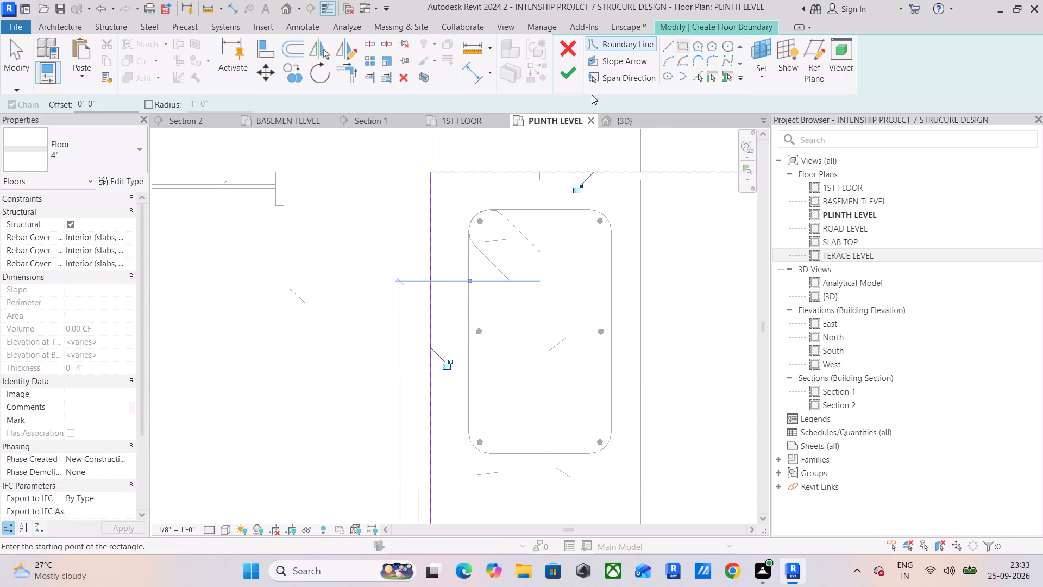
left_click(569, 74)
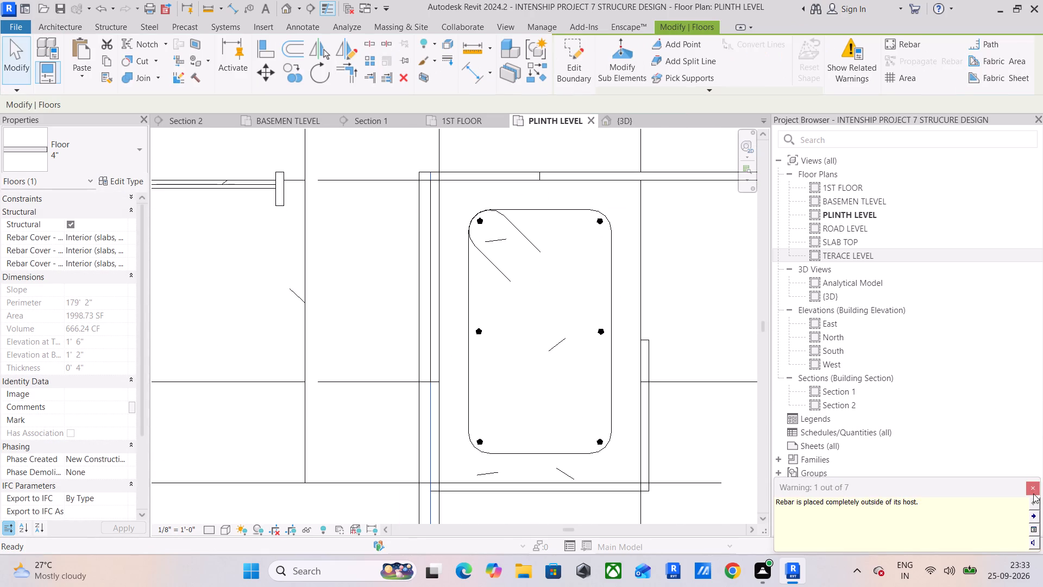
left_click(1033, 494)
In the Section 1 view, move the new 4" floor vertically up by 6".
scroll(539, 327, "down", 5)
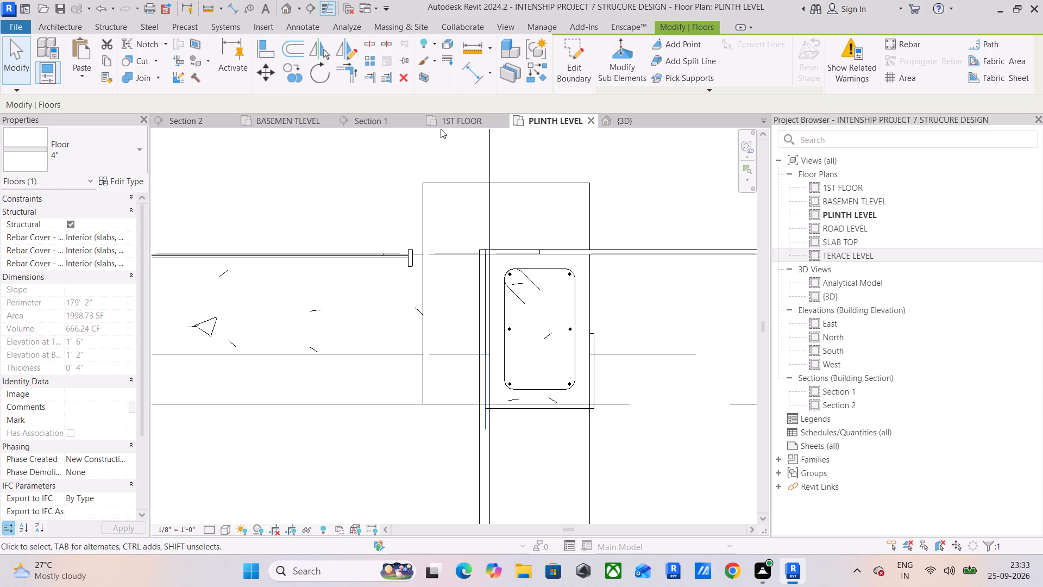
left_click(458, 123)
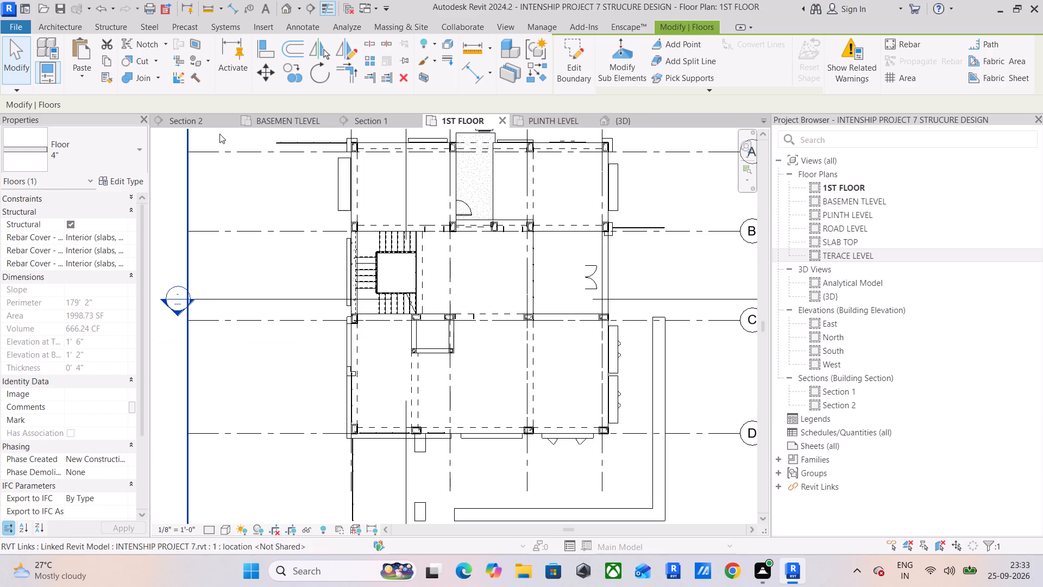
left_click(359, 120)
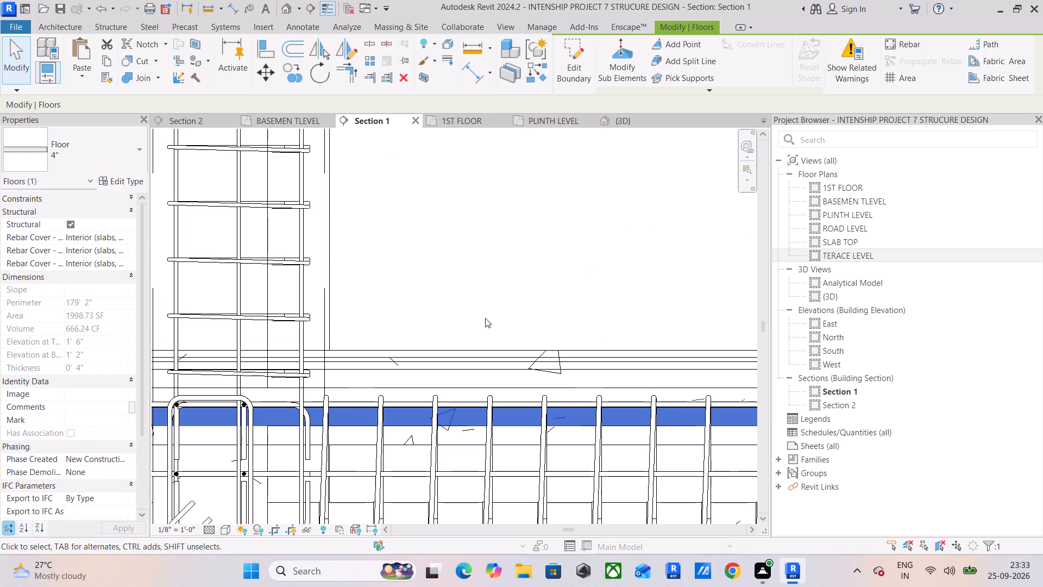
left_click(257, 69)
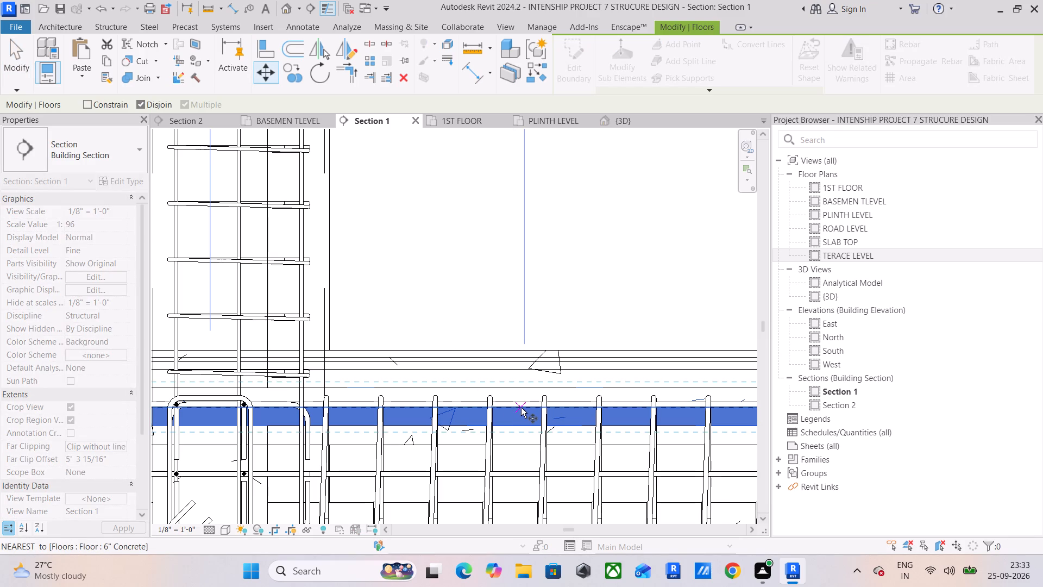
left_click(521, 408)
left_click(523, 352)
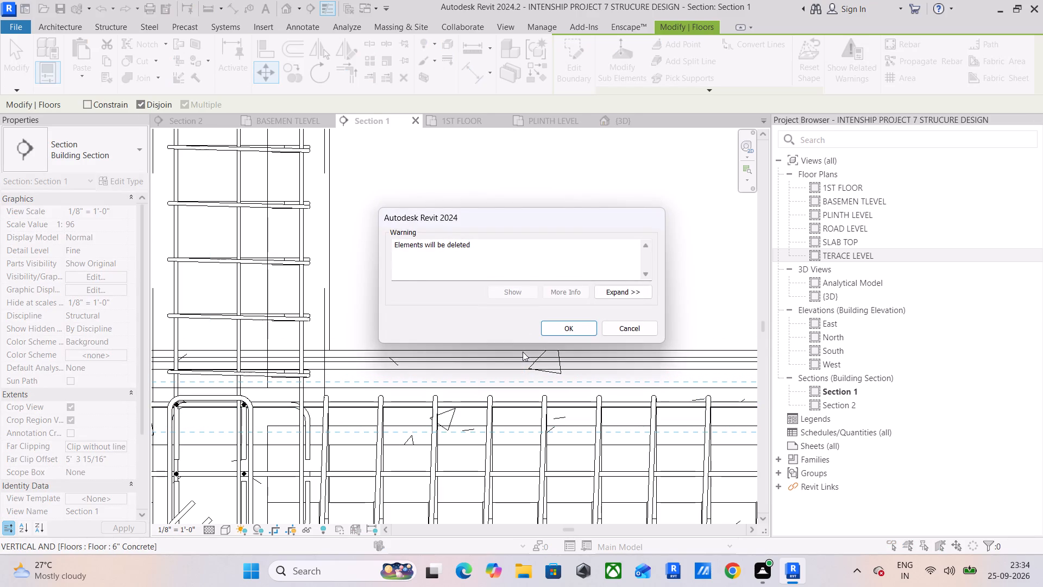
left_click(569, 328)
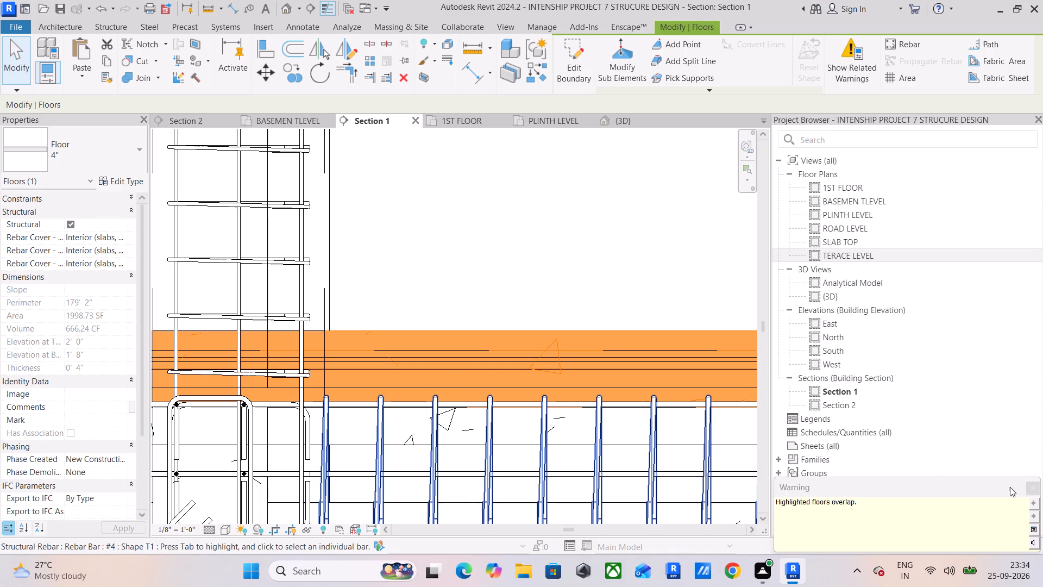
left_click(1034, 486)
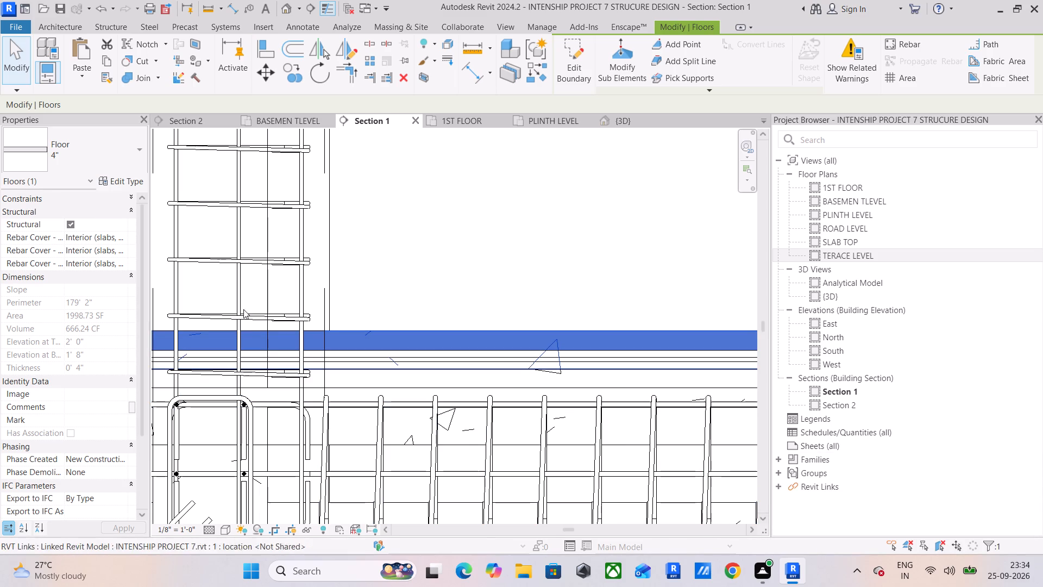
Set the structure layer thickness of the 4" floor type to 4" and apply it.
left_click(127, 178)
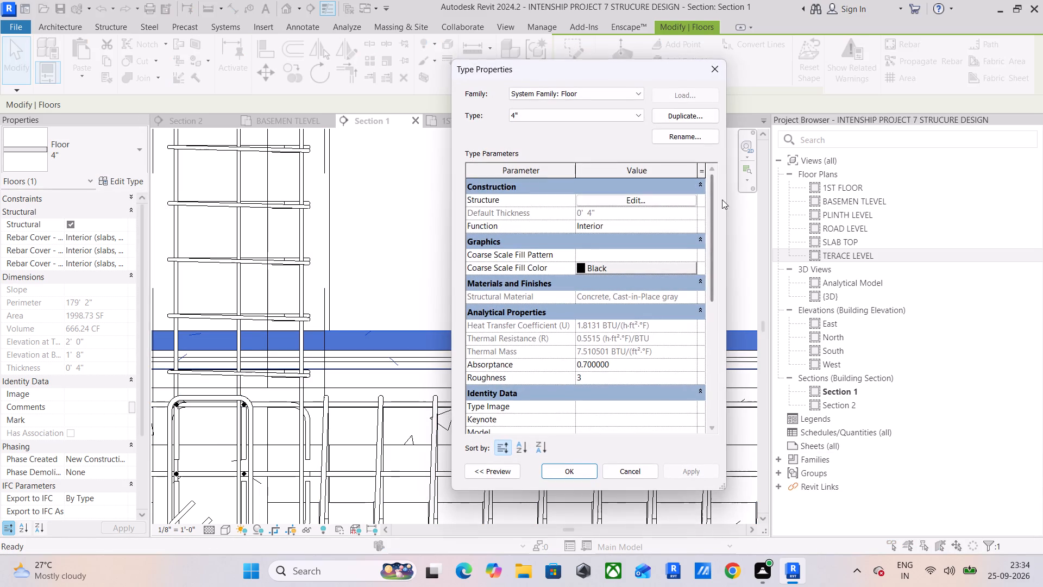
left_click(665, 199)
left_click(593, 206)
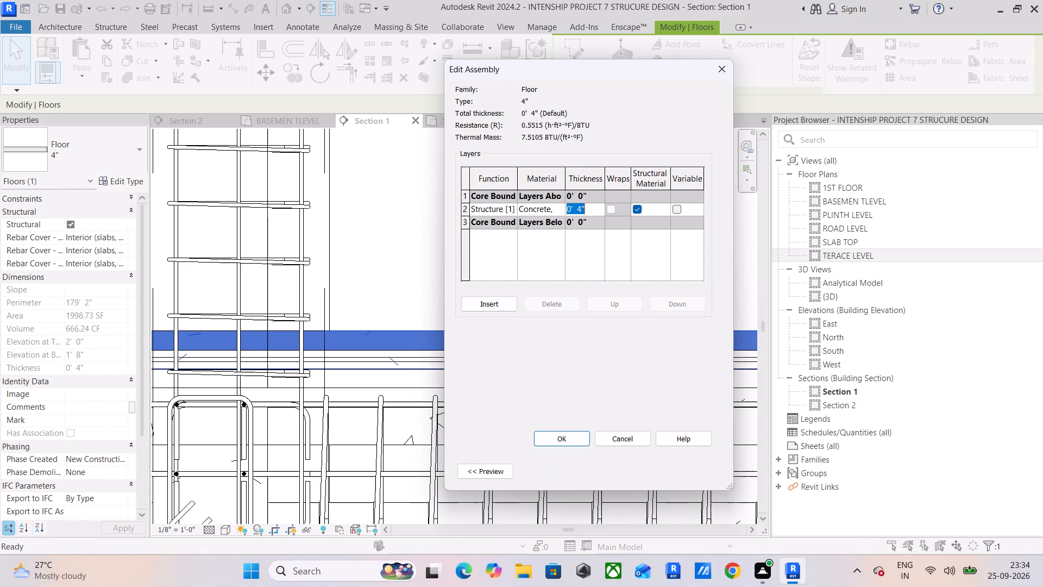
type("4\"")
key("Return")
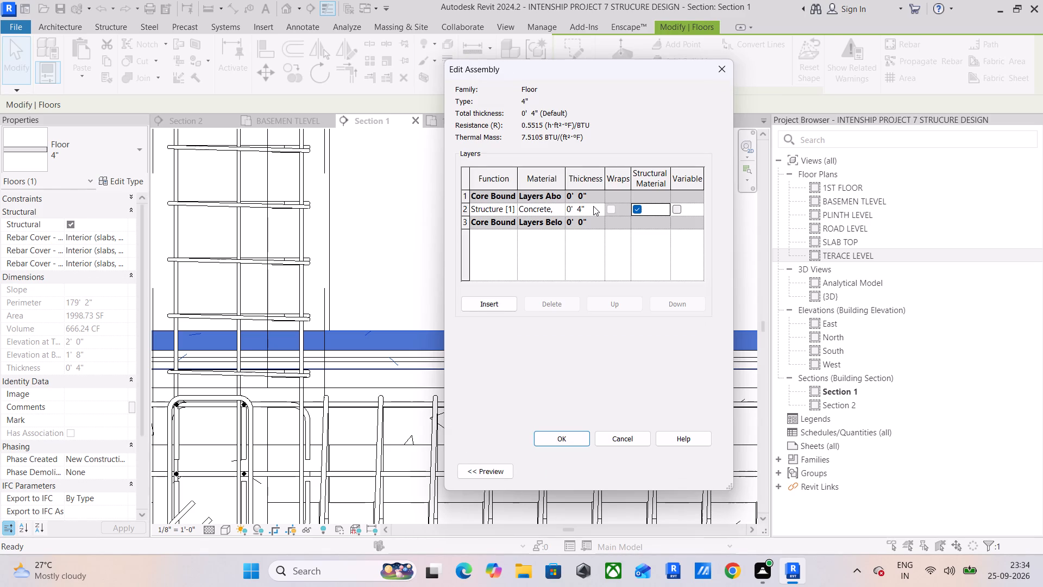
left_click(552, 432)
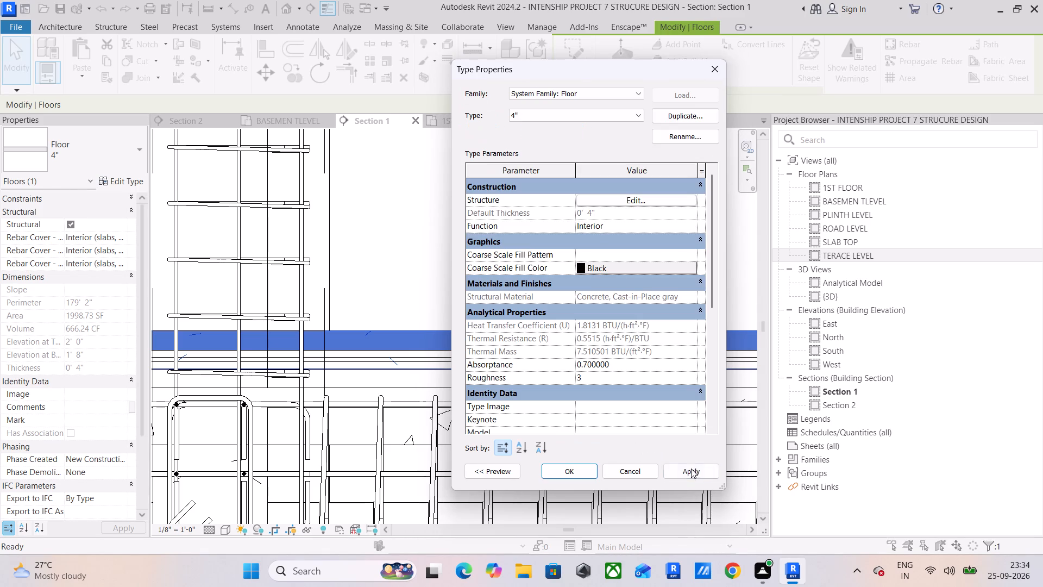
left_click(692, 470)
left_click(579, 472)
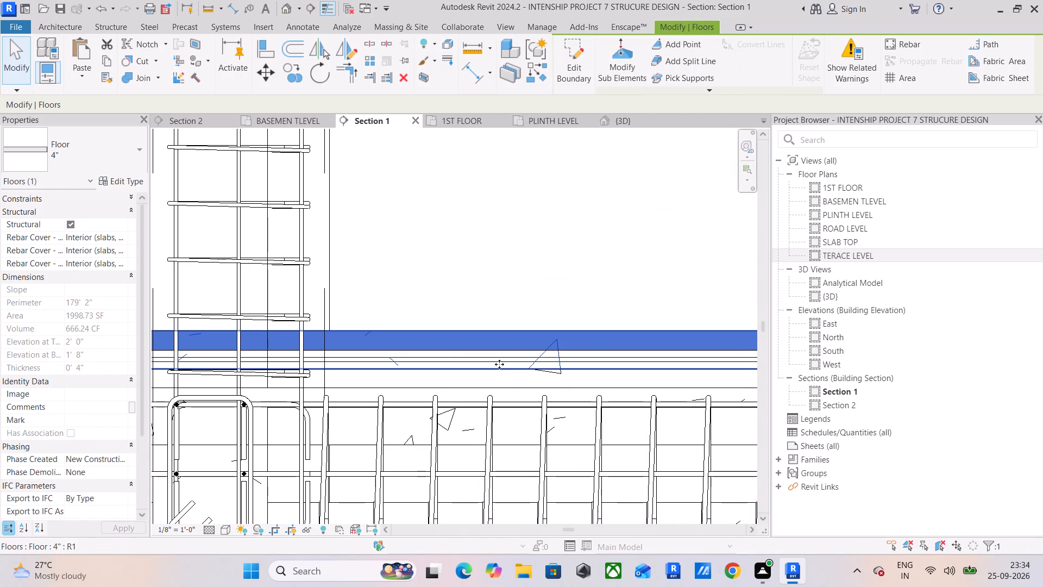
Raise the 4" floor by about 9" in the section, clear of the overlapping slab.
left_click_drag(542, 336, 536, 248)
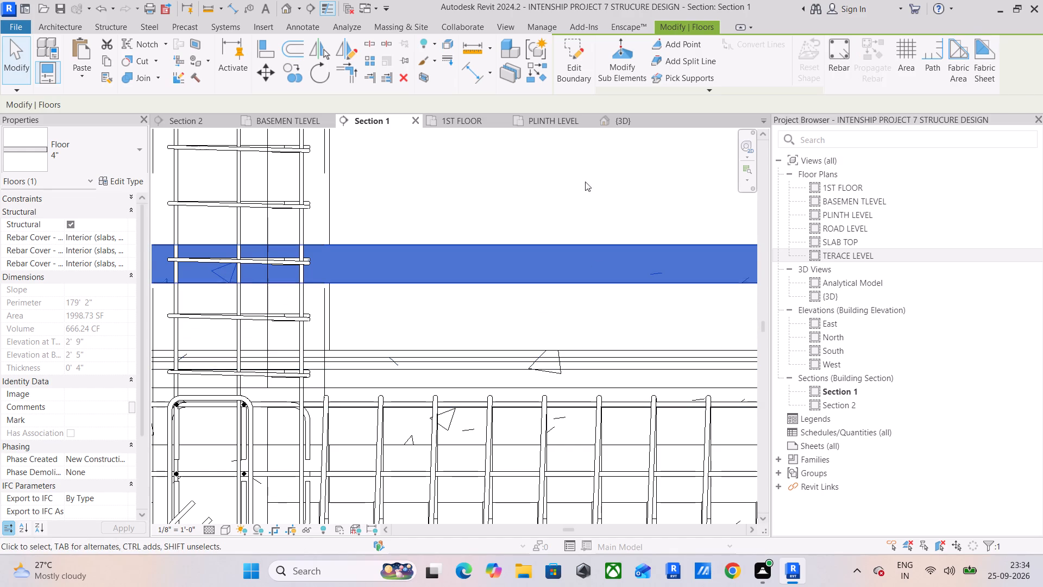
Measure the vertical distance from the plinth beam's top edge to the top of the slab lines above it.
left_click(235, 9)
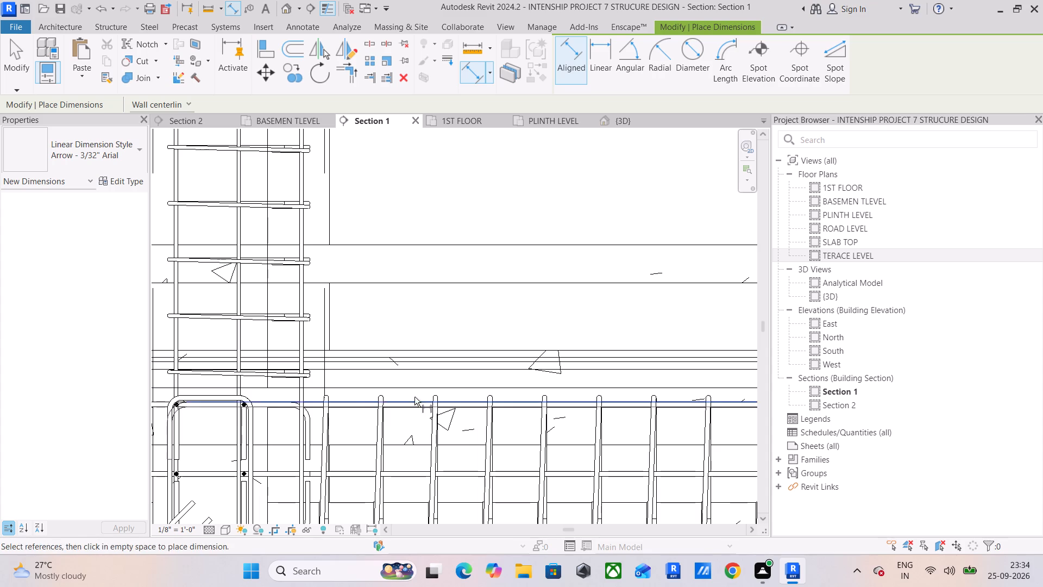
middle_click_drag(304, 403, 592, 395)
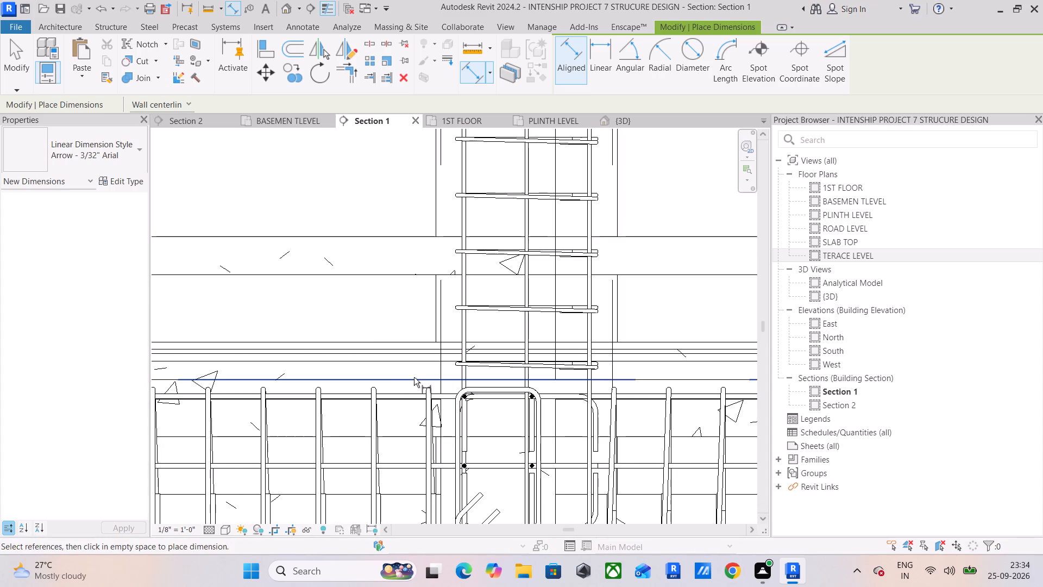
left_click_drag(403, 379, 403, 374)
left_click(406, 343)
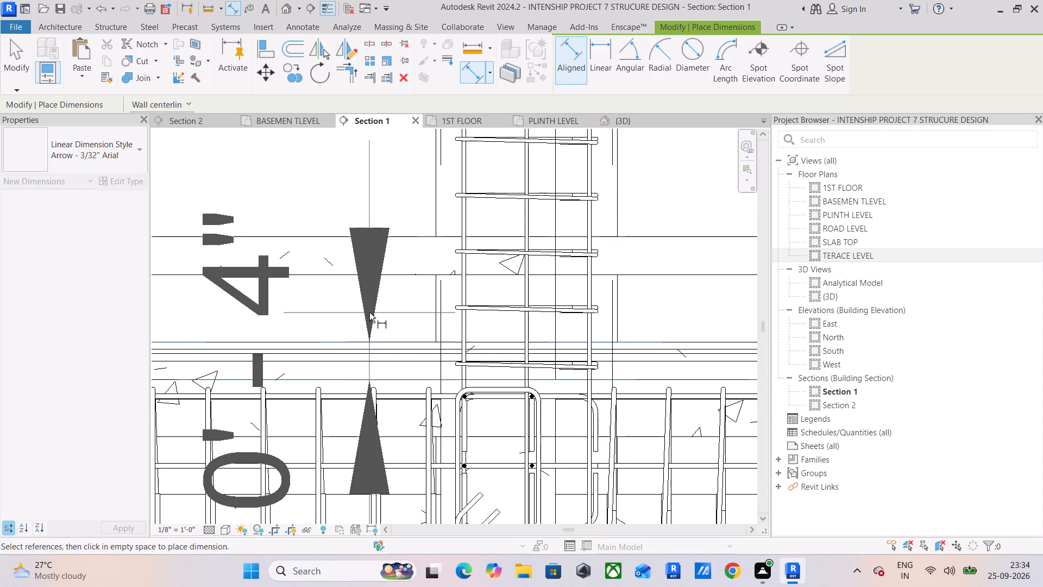
key("Escape")
middle_click_drag(517, 366, 249, 363)
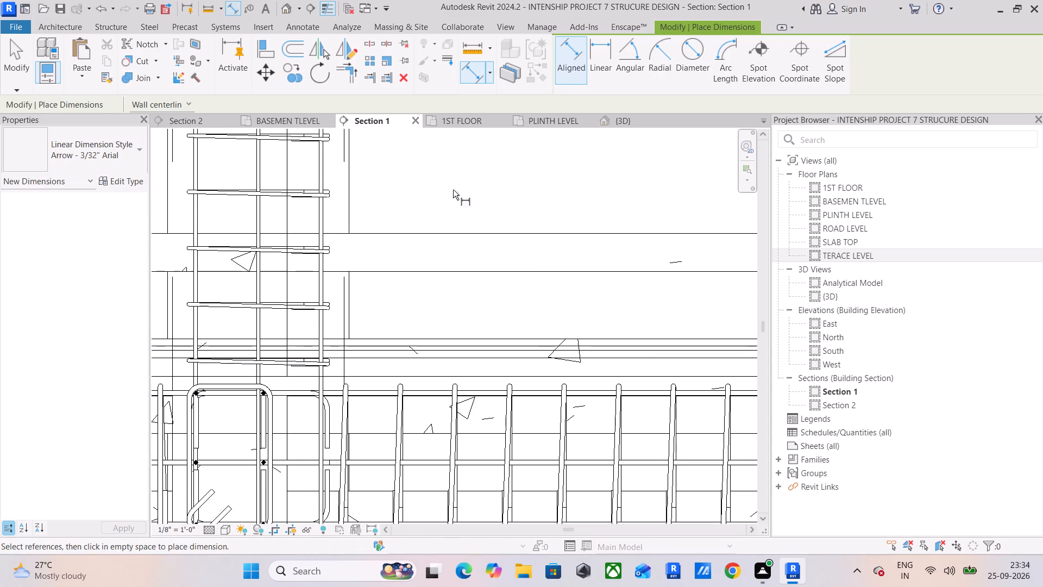
Align the underside of the 4" floor with the top edge of the plinth beam in Section 1.
left_click(261, 48)
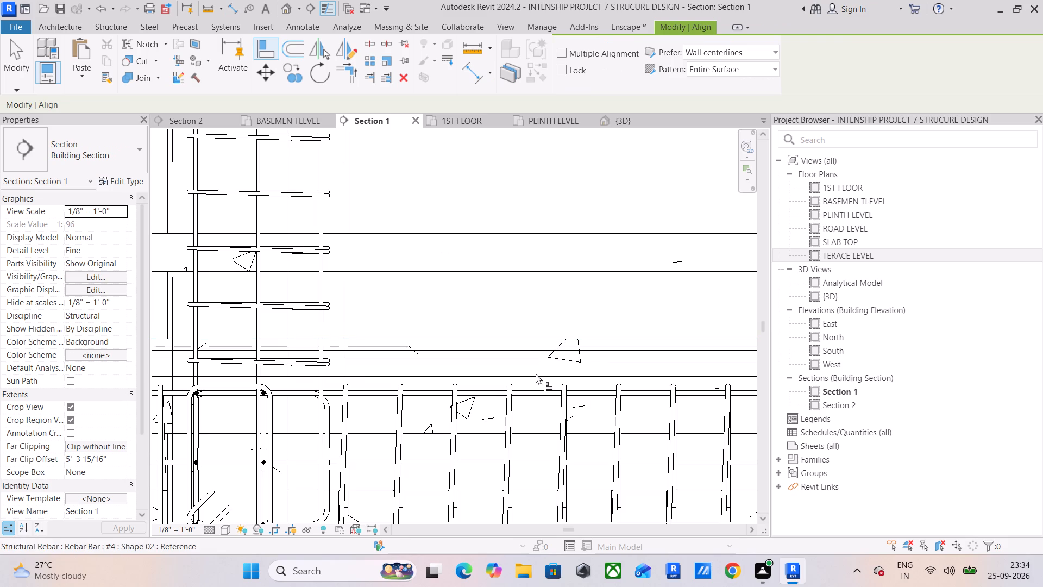
left_click(536, 373)
left_click(556, 270)
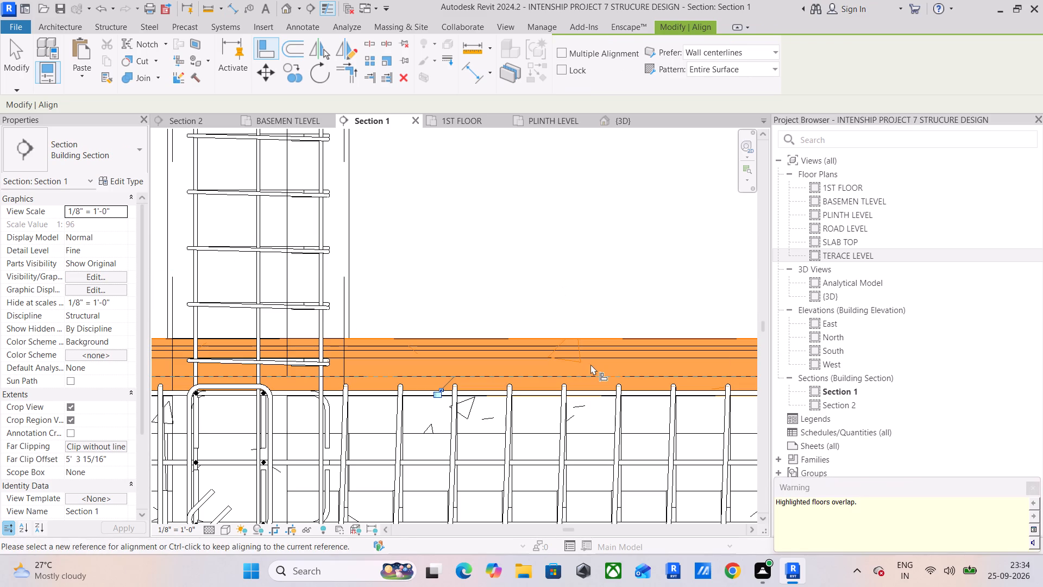
left_click(1035, 488)
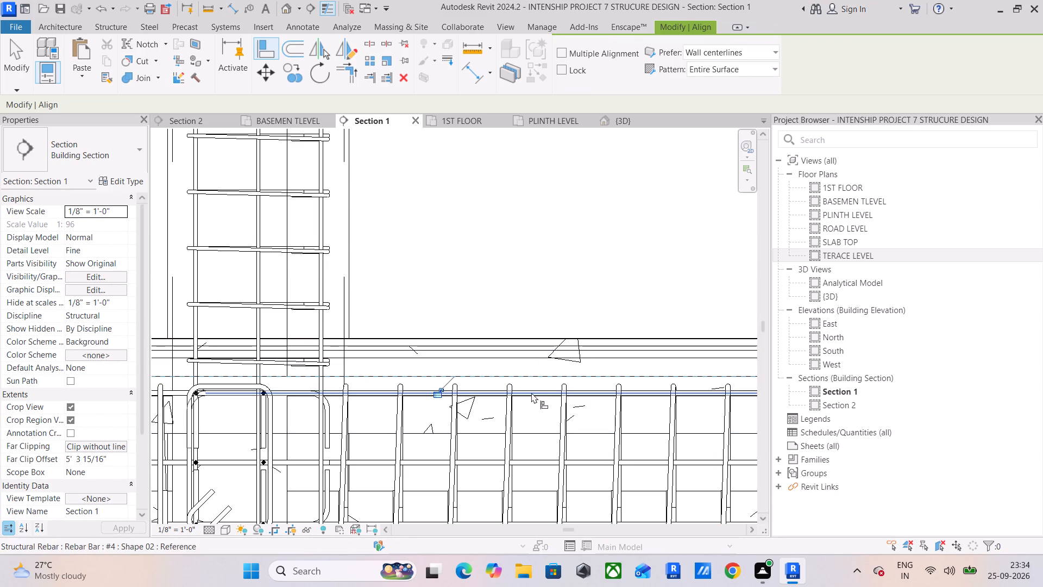
key("Escape")
key("Escape")
key("Escape")
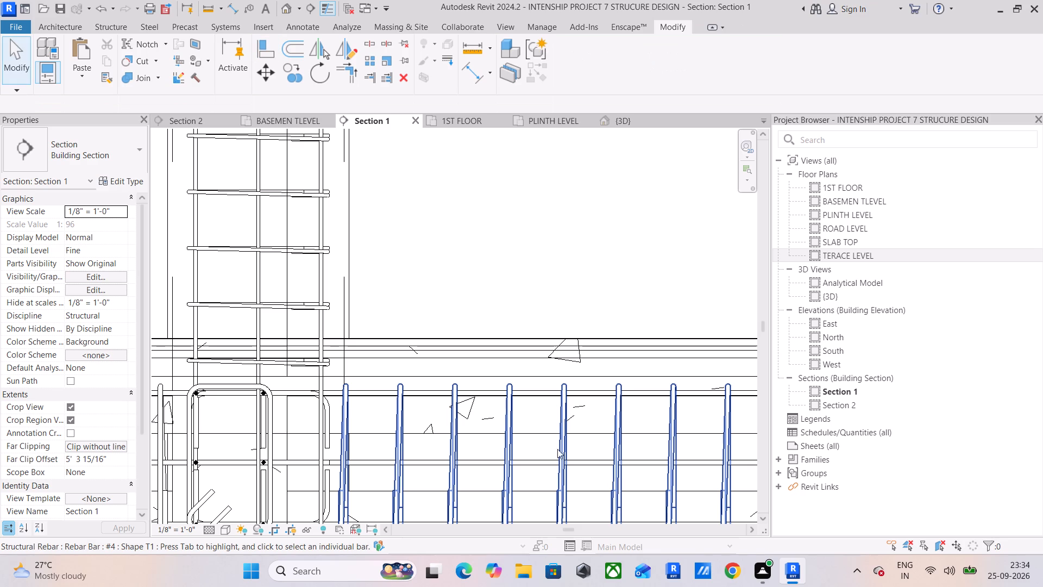
left_click(535, 396)
key("Escape")
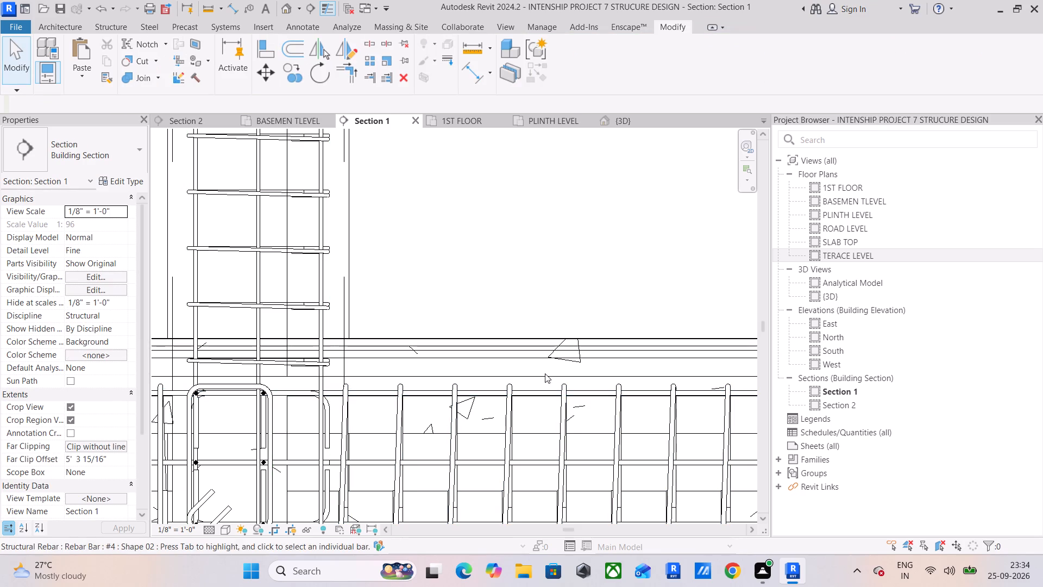
Select the 4" floor and examine how it sits over the plinth beams and columns in Section 1.
left_click(554, 339)
scroll(439, 341, "down", 13)
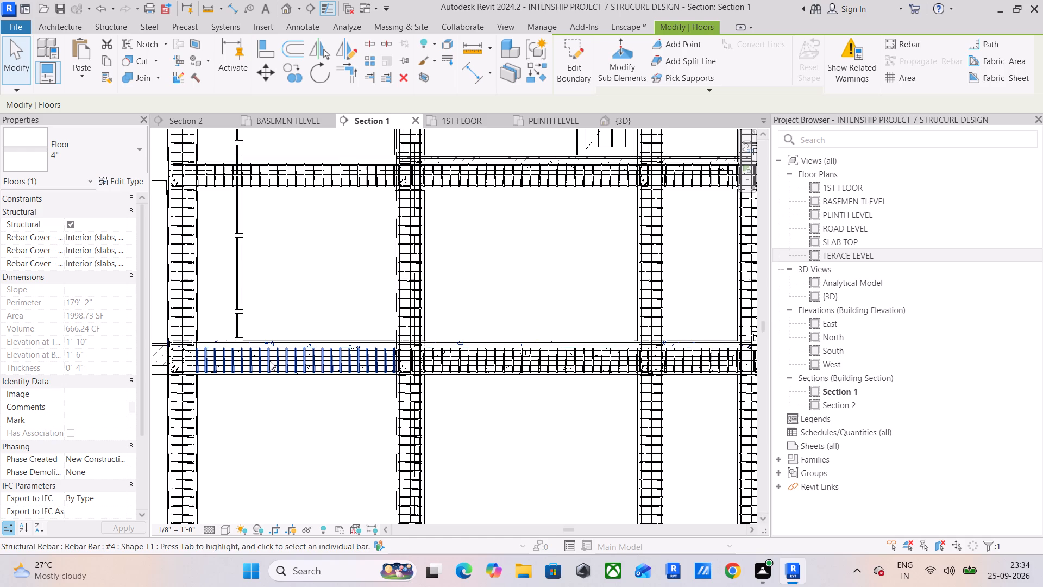
scroll(495, 328, "up", 9)
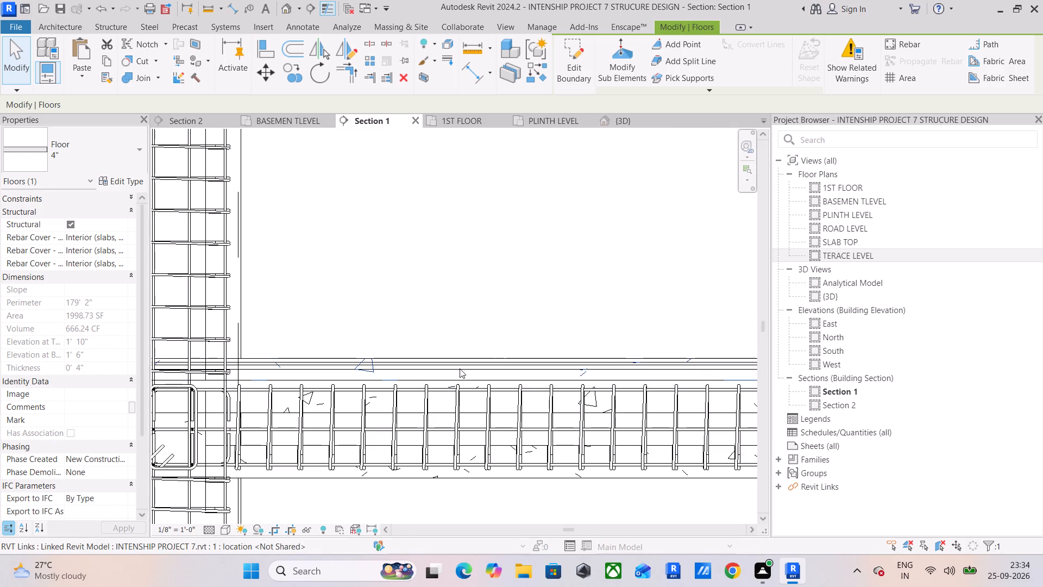
scroll(462, 362, "down", 12)
scroll(469, 359, "up", 5)
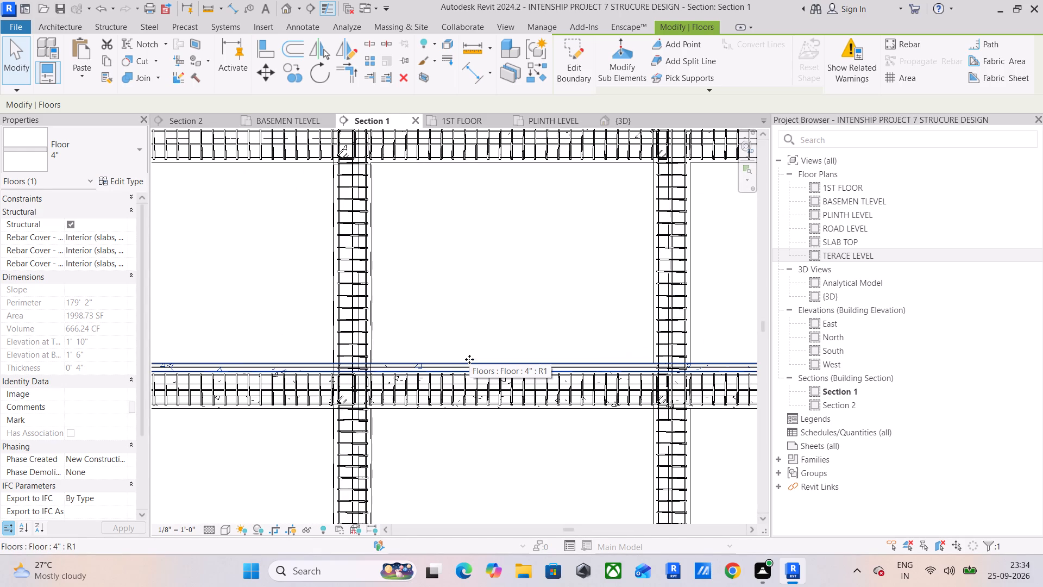
scroll(469, 359, "up", 6)
scroll(469, 358, "down", 6)
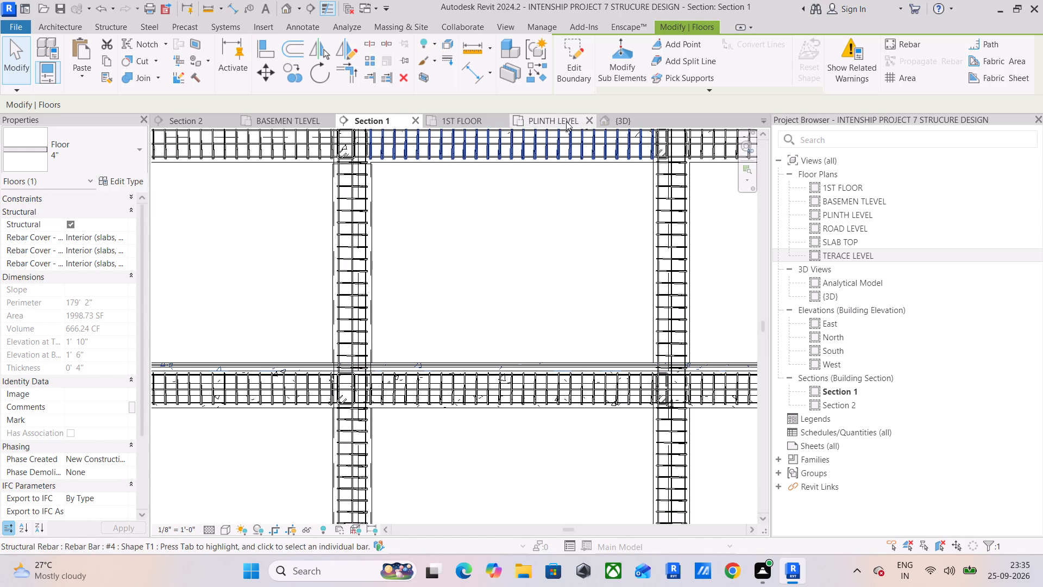
Examine in the 3D view, including from the top, how the 4" floor covers the plinth beams and columns.
left_click(610, 124)
scroll(354, 290, "up", 10)
scroll(317, 340, "up", 10)
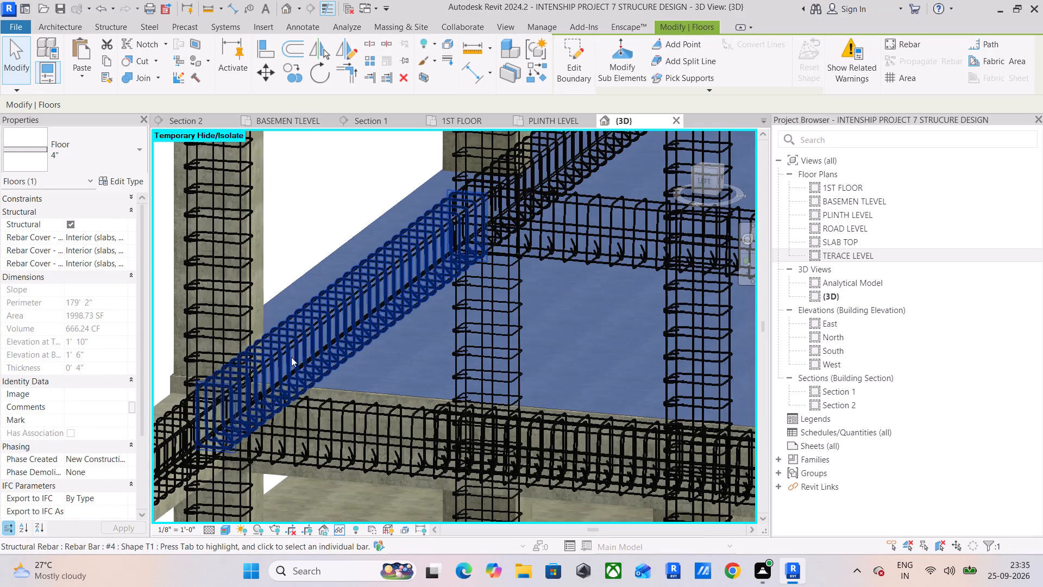
scroll(395, 410, "up", 6)
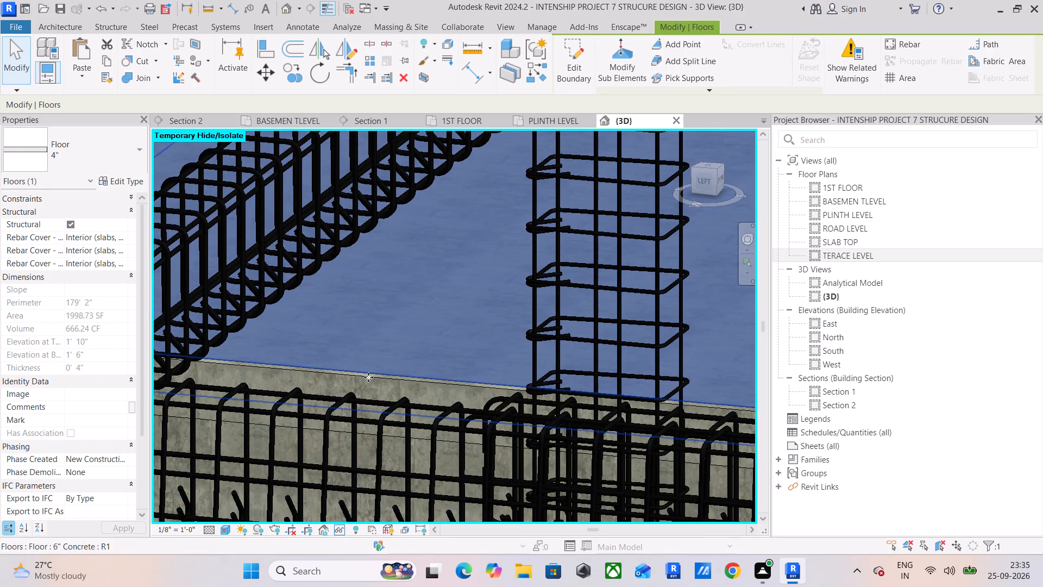
scroll(369, 399, "down", 10)
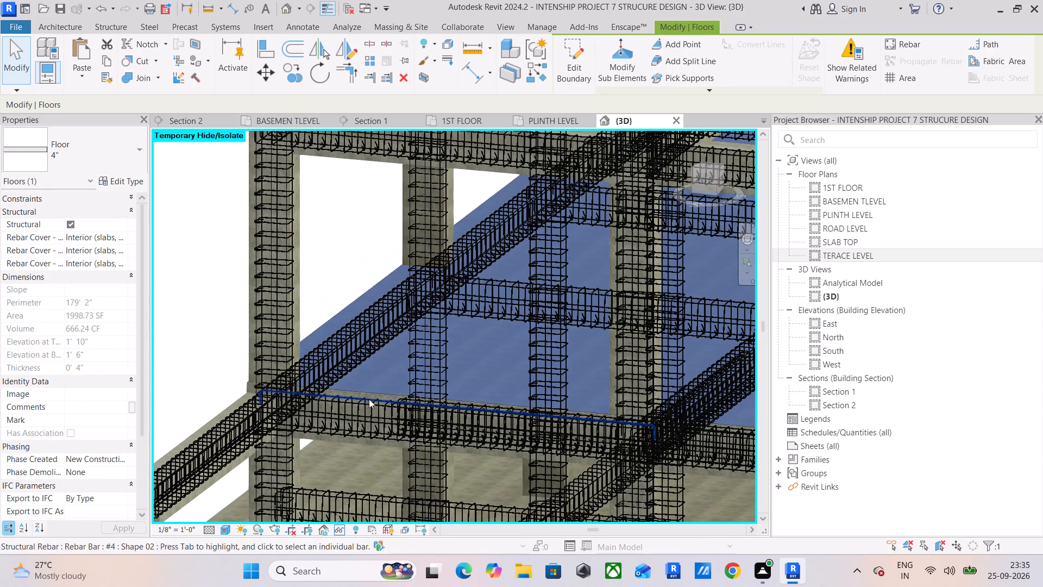
middle_click_drag(388, 408, 310, 451, "shift")
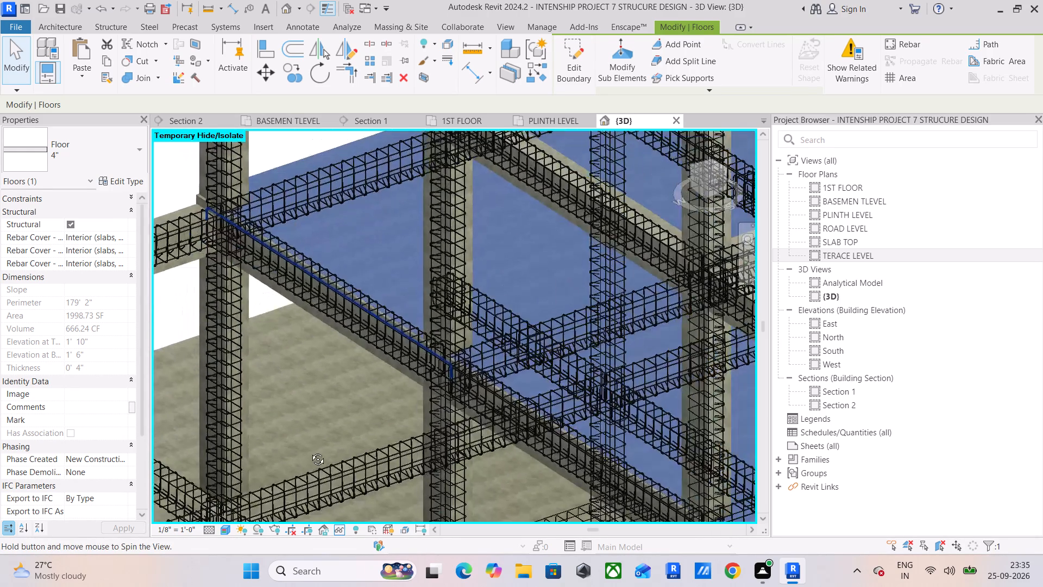
middle_click_drag(310, 451, 264, 430, "shift")
middle_click_drag(423, 341, 423, 376, "shift")
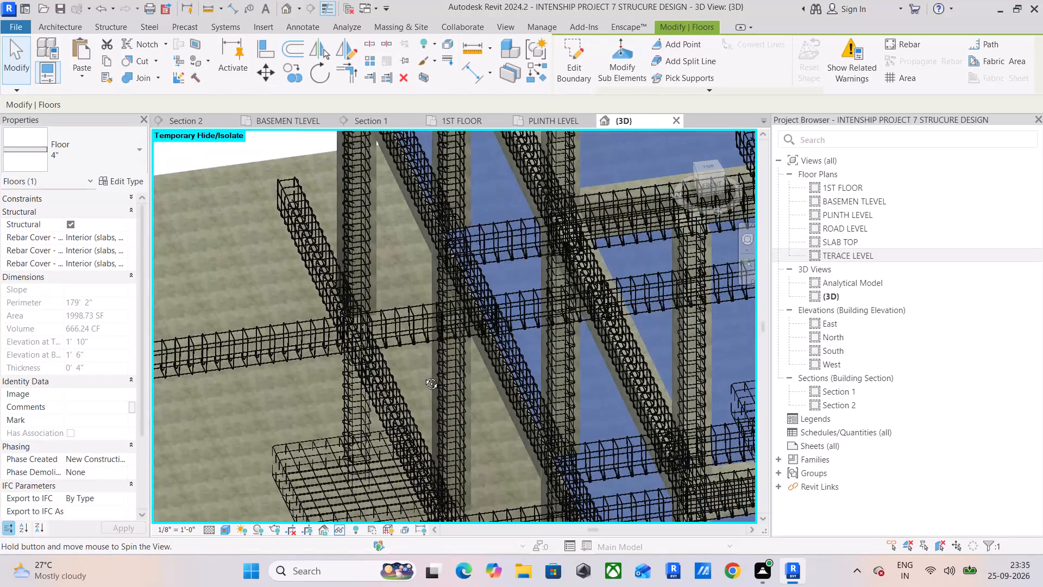
middle_click_drag(423, 376, 441, 409, "shift")
scroll(463, 311, "down", 5)
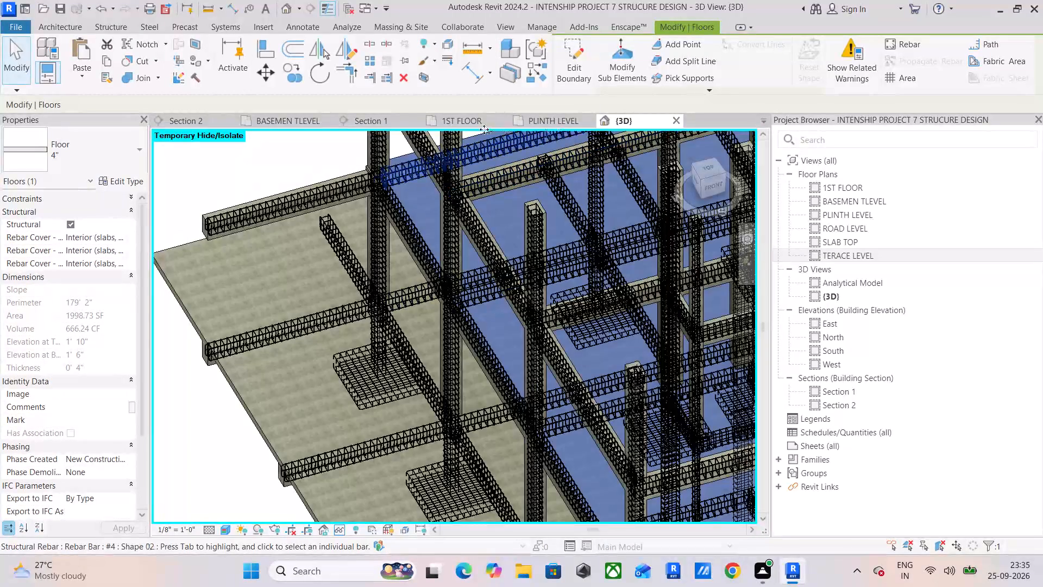
left_click(704, 168)
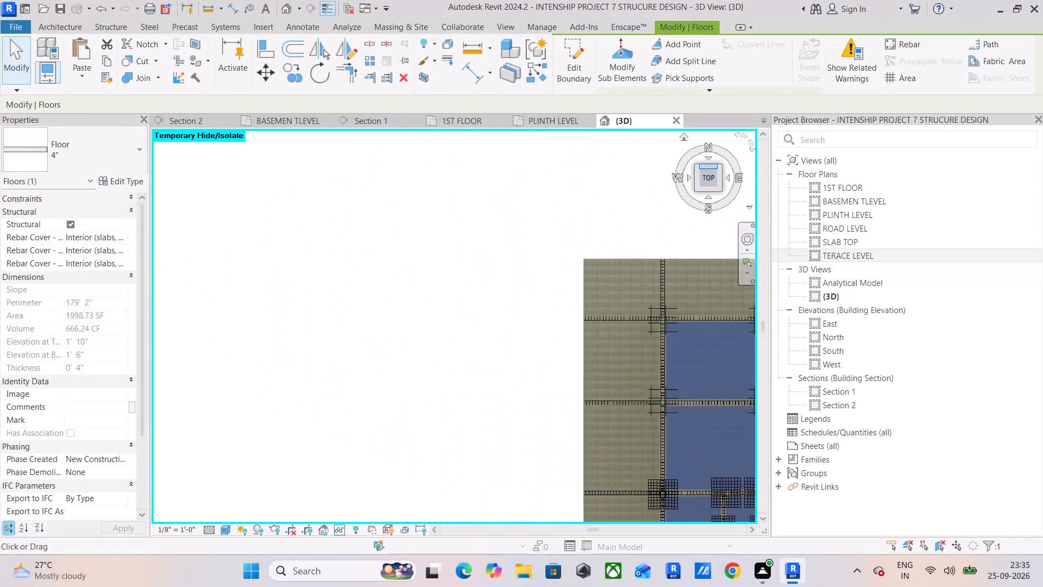
scroll(319, 203, "up", 10)
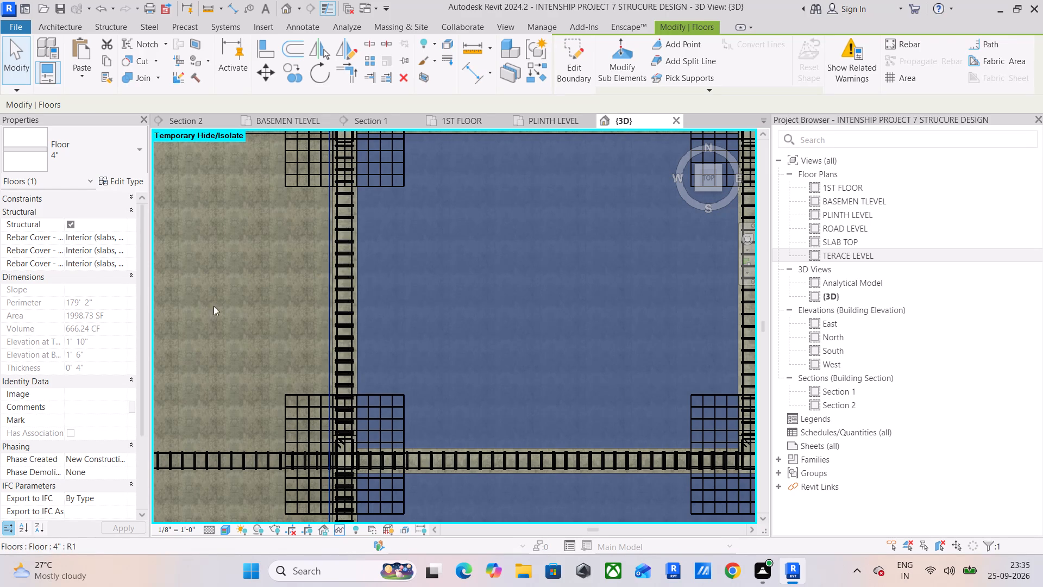
scroll(197, 295, "down", 12)
middle_click_drag(290, 340, 333, 286, "shift")
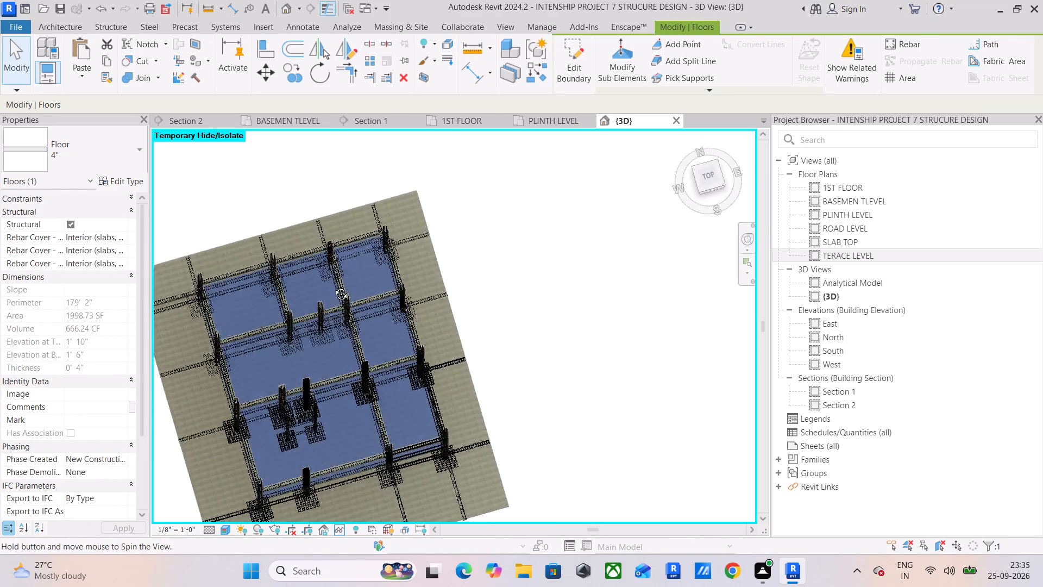
middle_click_drag(333, 286, 351, 222, "shift")
middle_click_drag(253, 333, 365, 267)
middle_click_drag(297, 304, 341, 223, "shift")
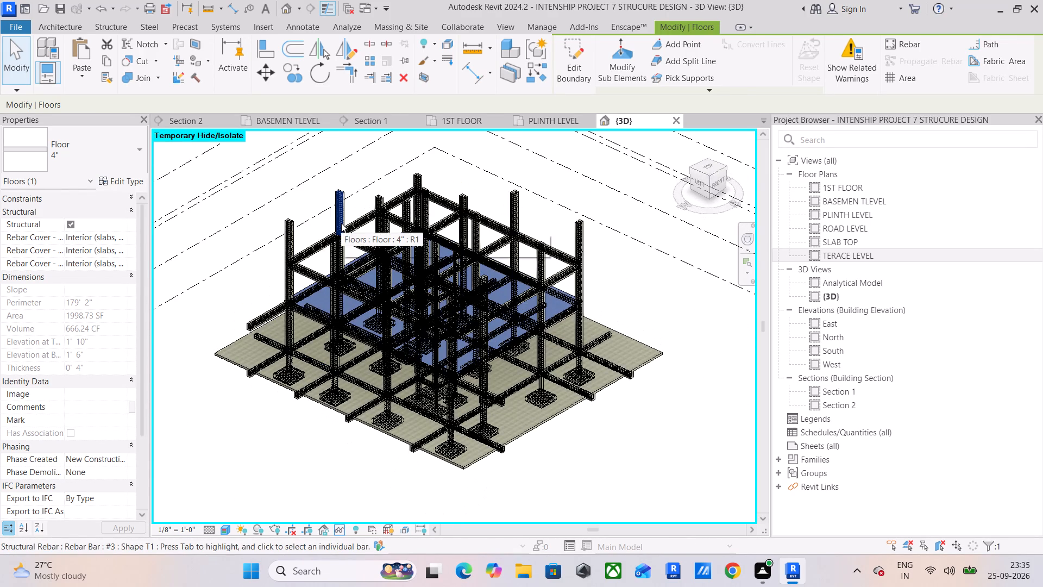
Undo the placement of the 4" plinth floor.
key("ctrl+z")
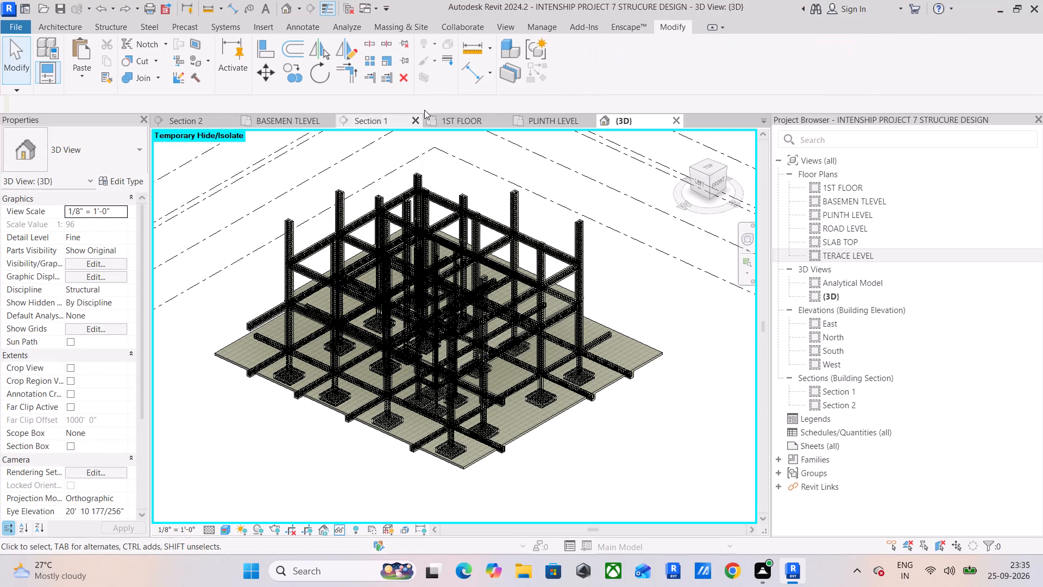
Inspect the 12 x 18 corner column in the PLINTH LEVEL plan and locate it in the 3D view.
left_click(542, 118)
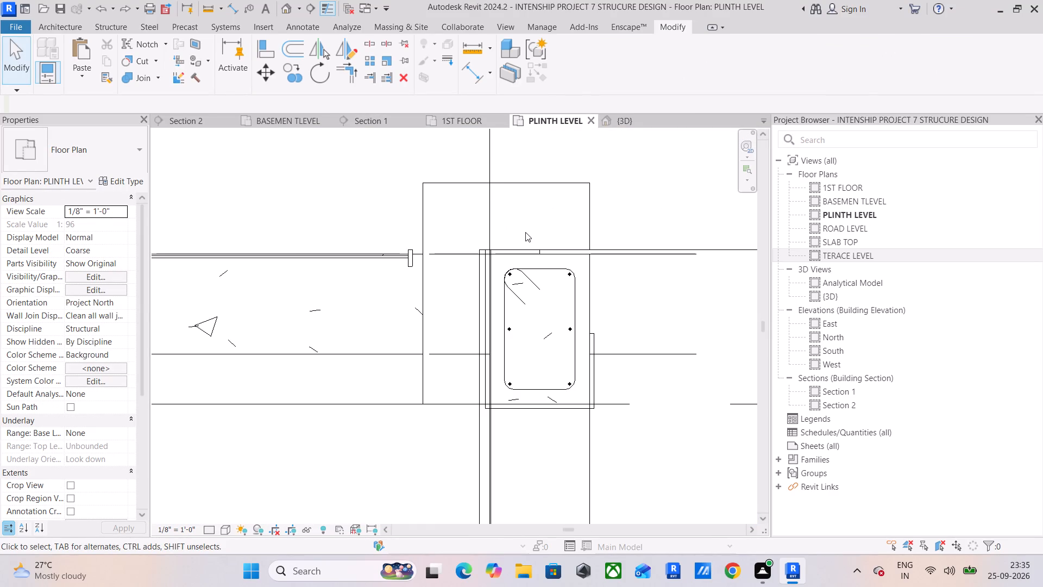
scroll(502, 294, "up", 8)
middle_click_drag(501, 252, 311, 285)
scroll(310, 284, "up", 1)
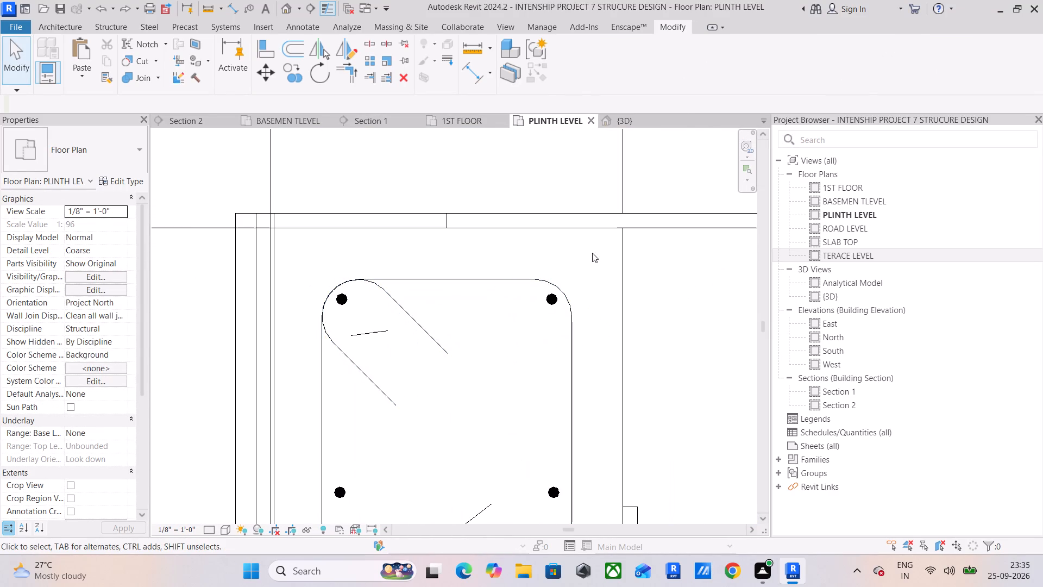
left_click(621, 268)
scroll(312, 294, "down", 5)
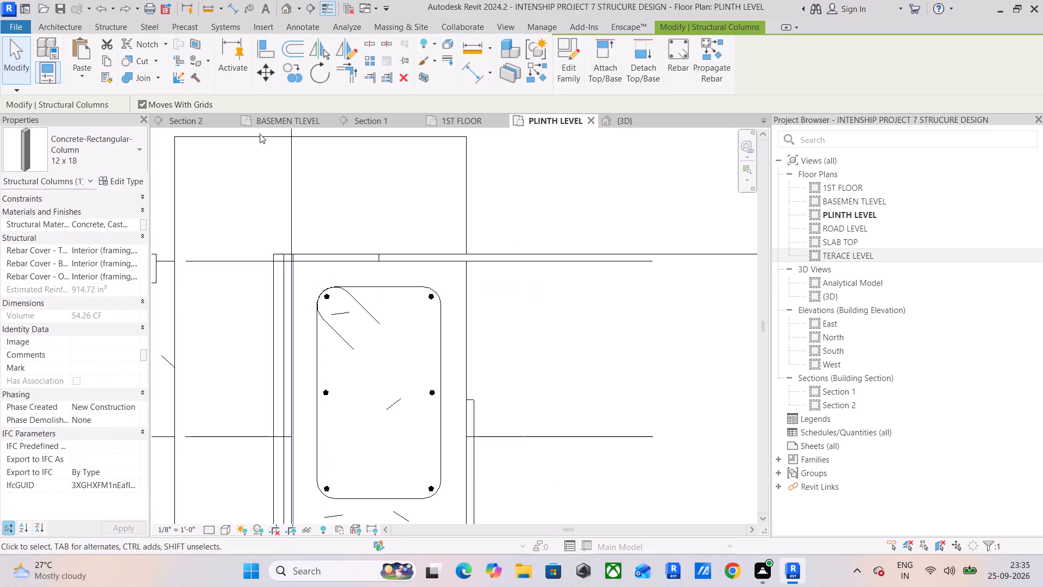
left_click(626, 128)
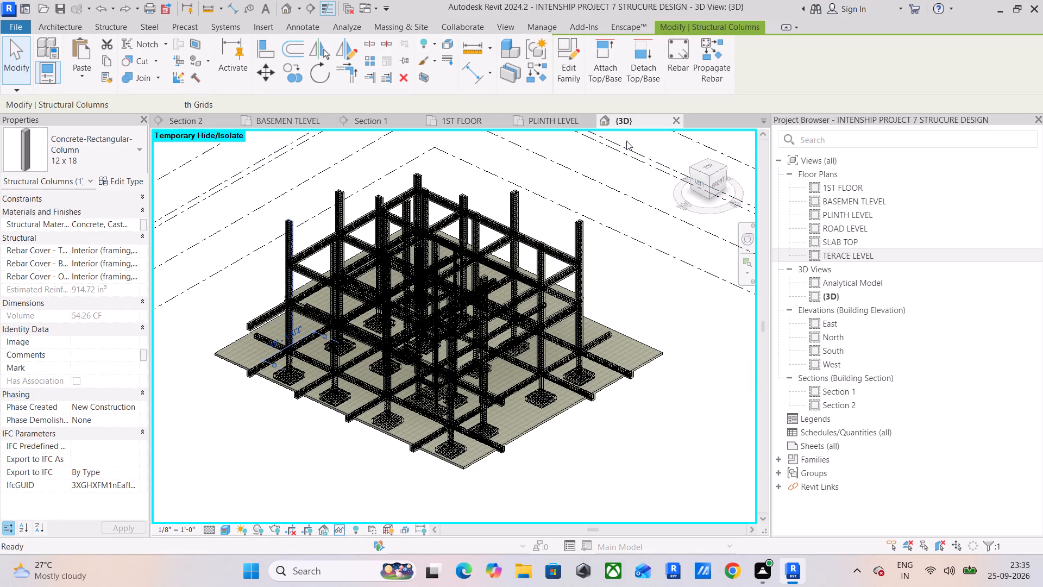
scroll(240, 312, "up", 5)
scroll(284, 349, "up", 5)
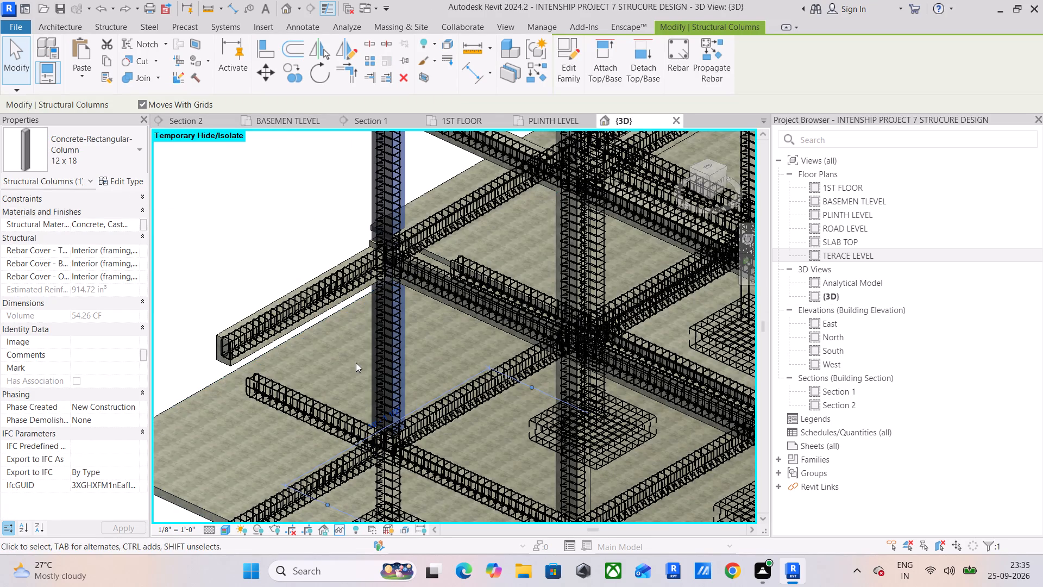
scroll(377, 344, "down", 5)
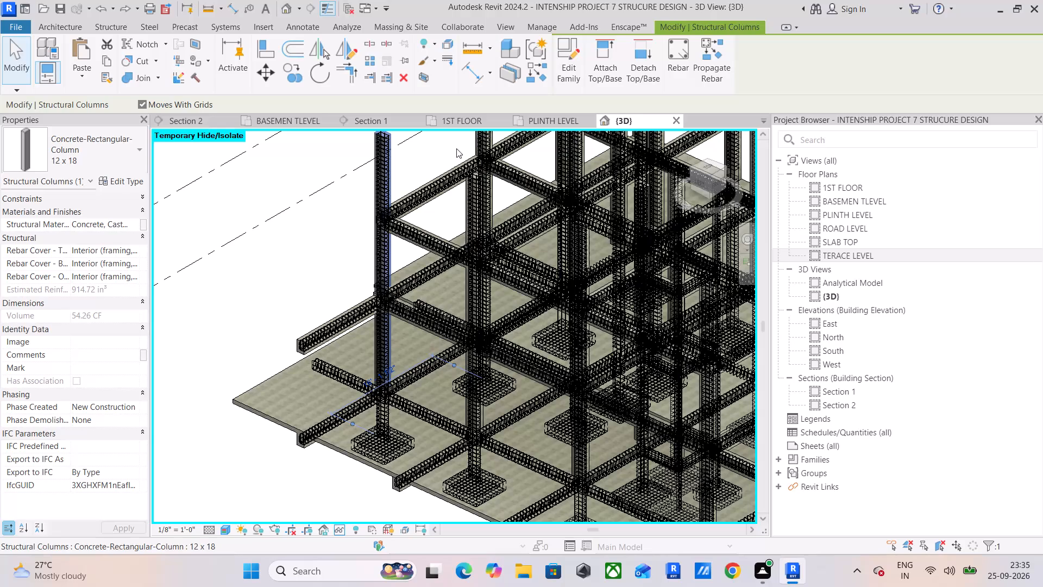
Create a 4" structural floor on PLINTH LEVEL with a rectangular boundary between the outer corners of diagonally opposite columns on grids A and D.
left_click(538, 120)
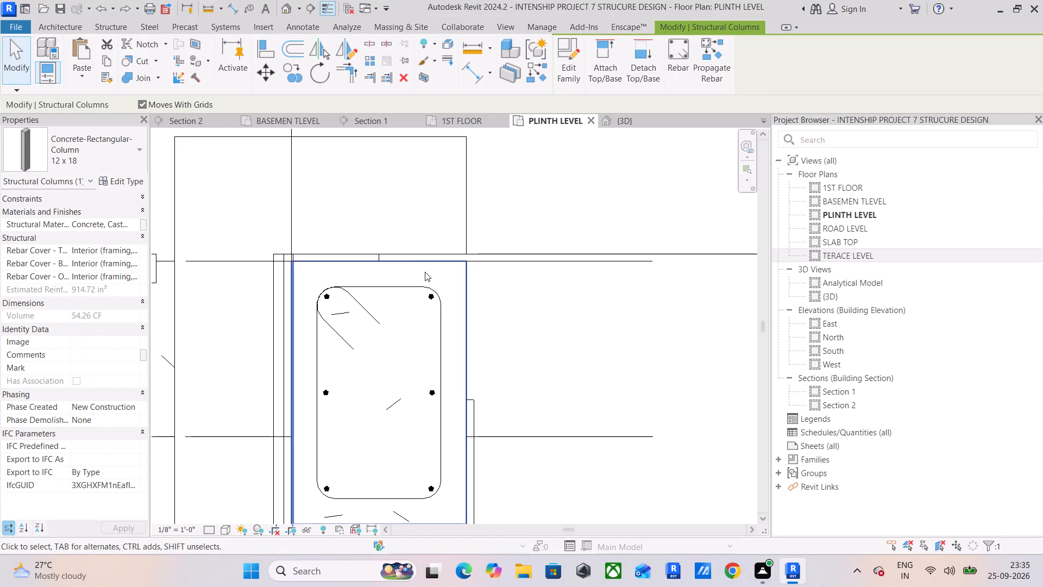
left_click(70, 29)
left_click(301, 75)
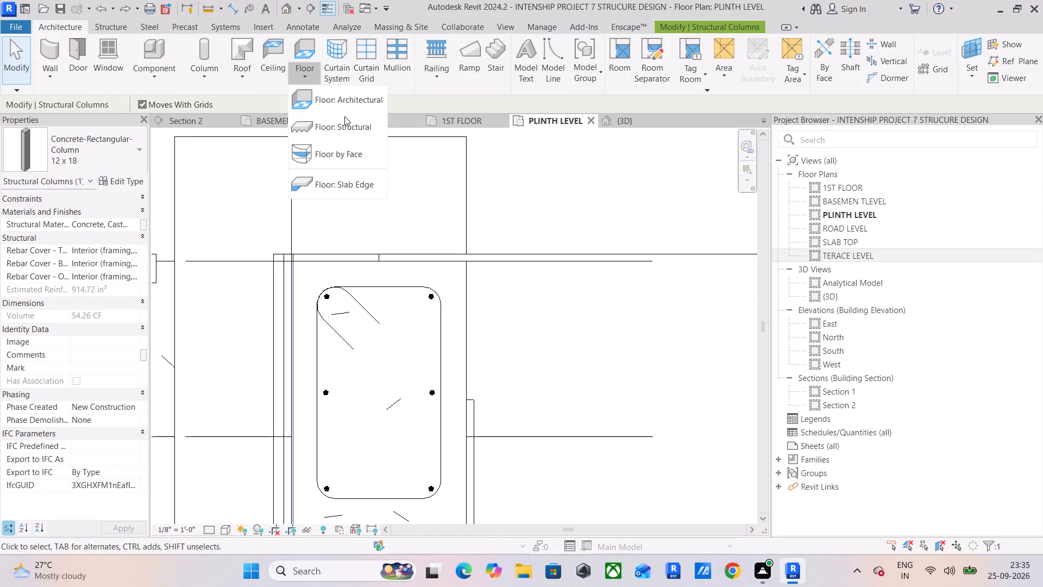
left_click(347, 122)
scroll(307, 265, "up", 4)
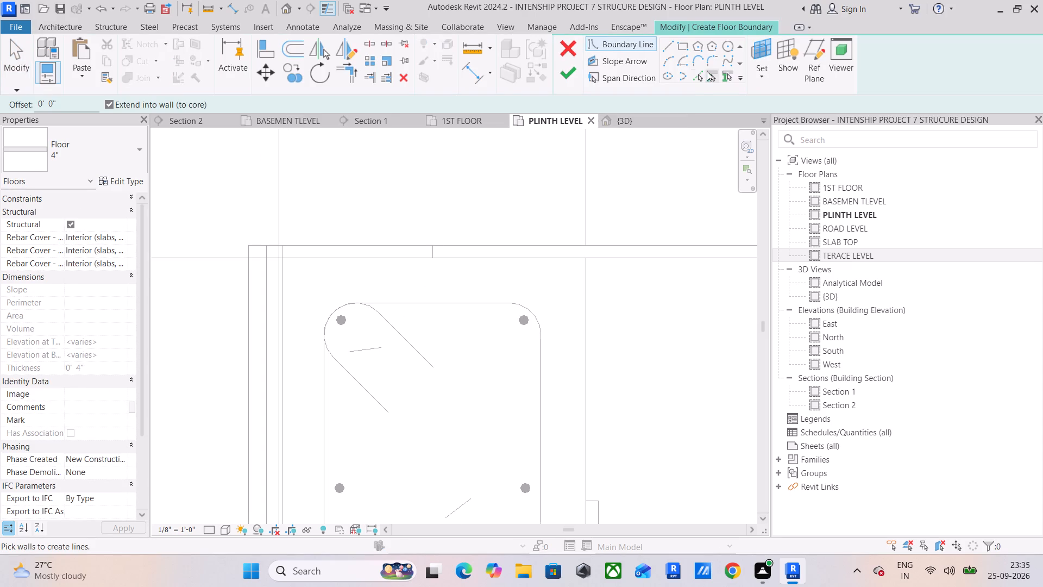
left_click(686, 52)
scroll(325, 251, "up", 5)
left_click_drag(249, 271, 268, 304)
scroll(388, 370, "down", 2)
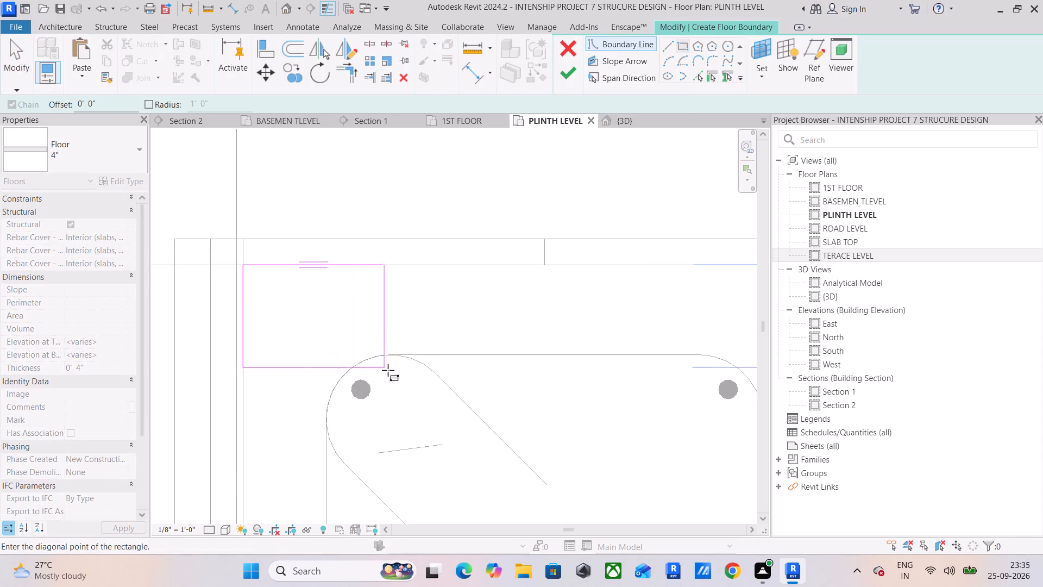
scroll(388, 370, "down", 11)
middle_click_drag(605, 399, 277, 149)
scroll(278, 151, "up", 1)
scroll(375, 348, "down", 12)
middle_click_drag(501, 401, 279, 160)
scroll(371, 285, "down", 6)
middle_click_drag(442, 359, 301, 182)
scroll(472, 389, "down", 5)
middle_click_drag(506, 394, 451, 244)
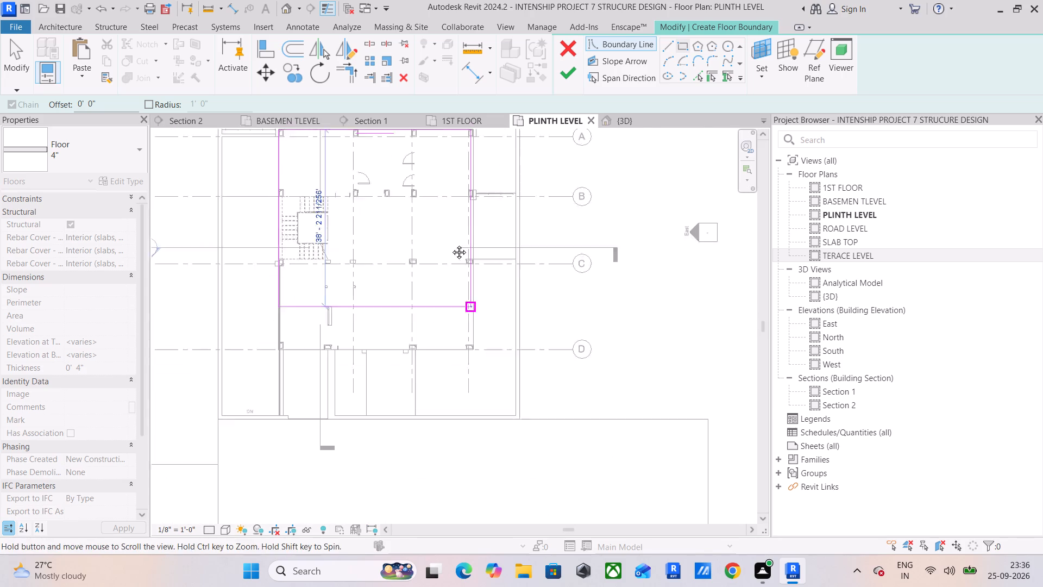
middle_click_drag(451, 244, 450, 233)
scroll(454, 257, "up", 20)
scroll(454, 257, "up", 9)
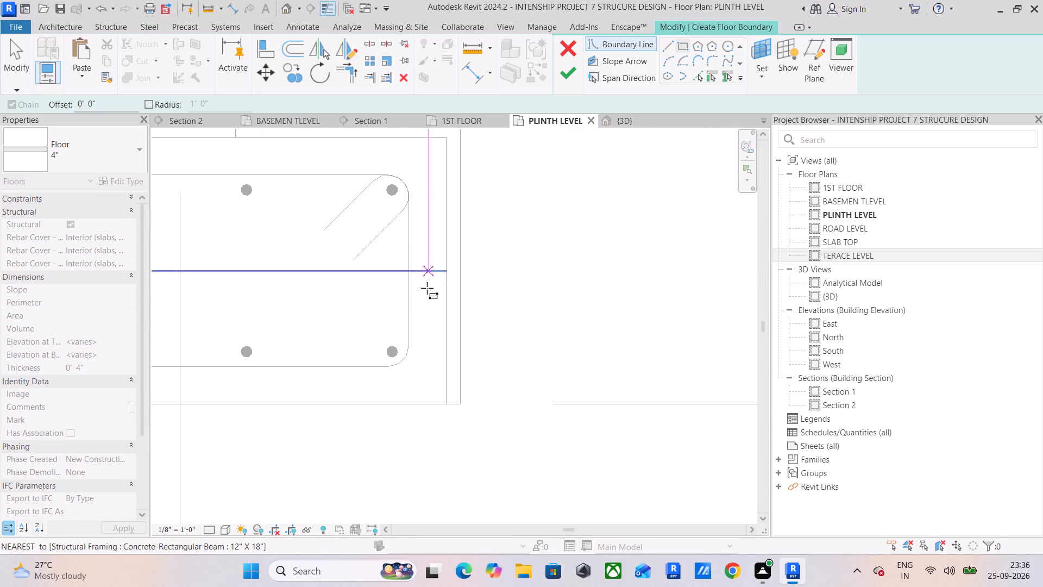
left_click(445, 402)
scroll(427, 227, "down", 6)
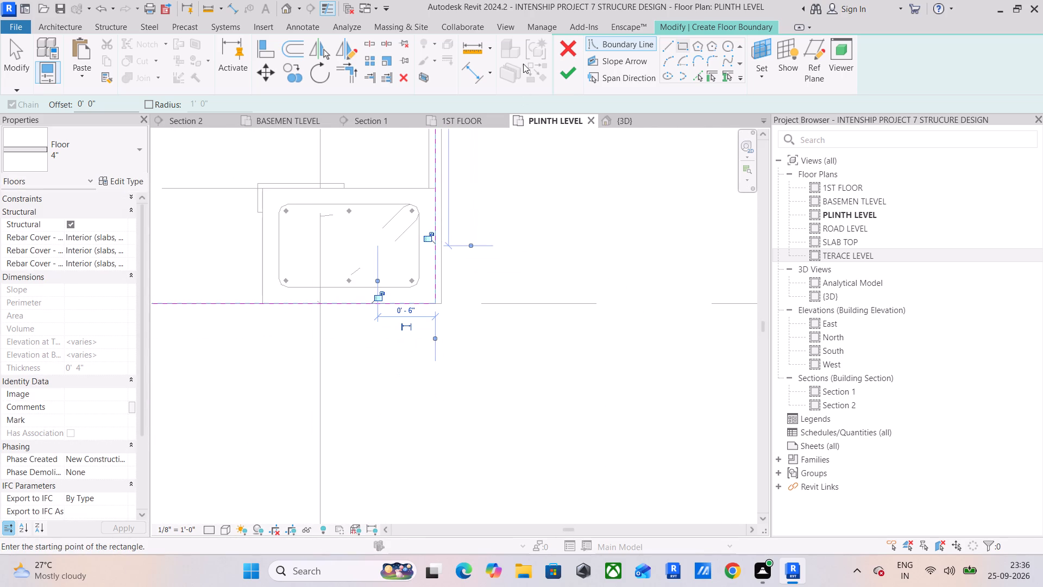
left_click(570, 77)
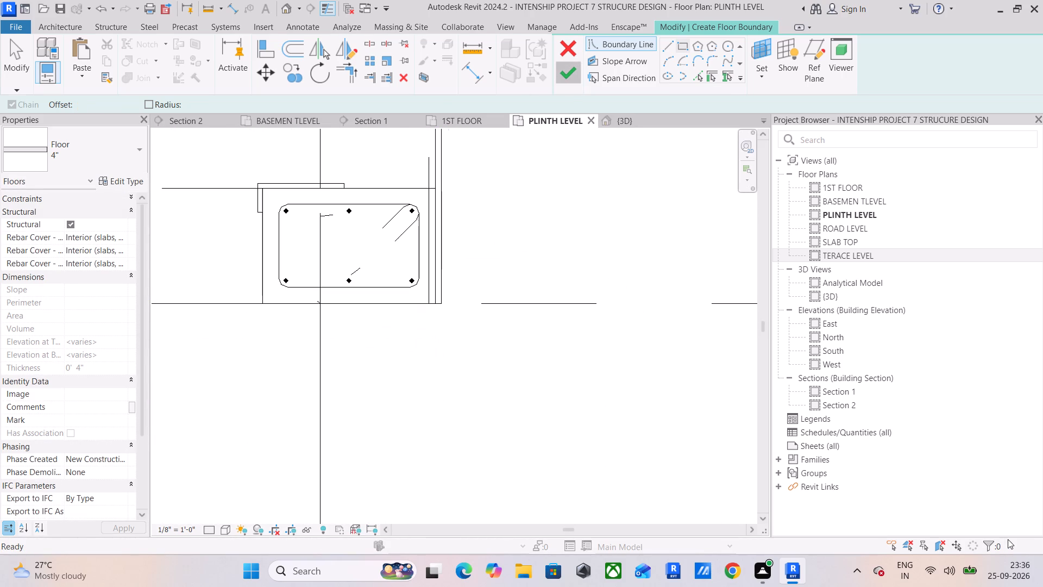
left_click(1028, 486)
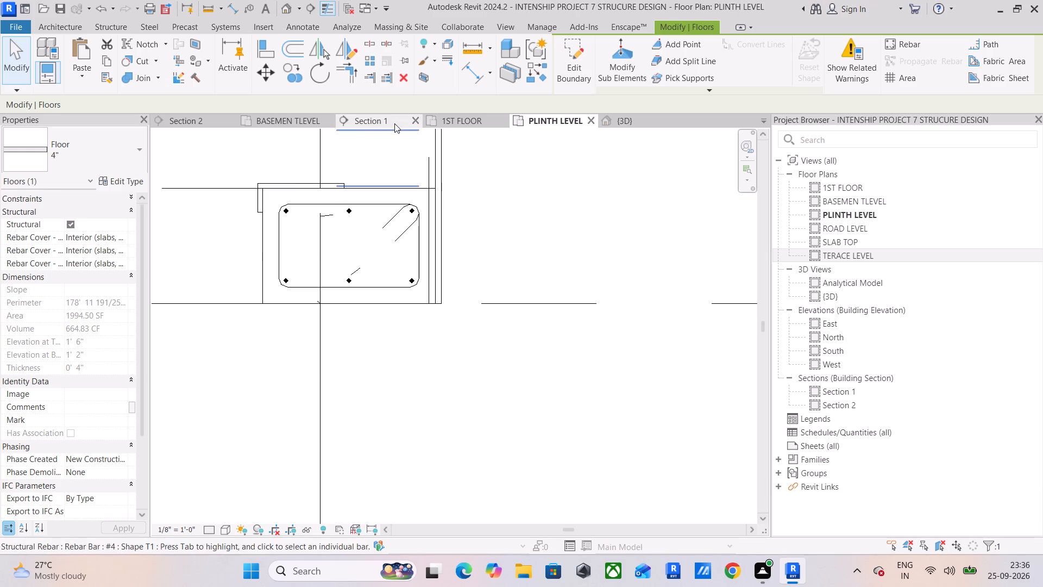
Move the new 4" floor up 4" in Section 1, from its underside to its top face level.
left_click(385, 123)
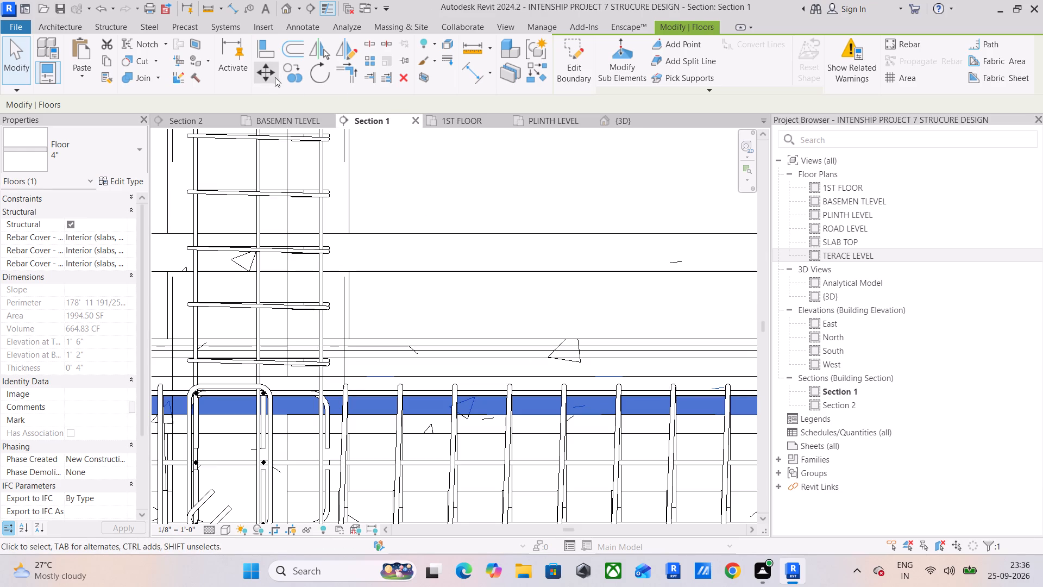
left_click(271, 71)
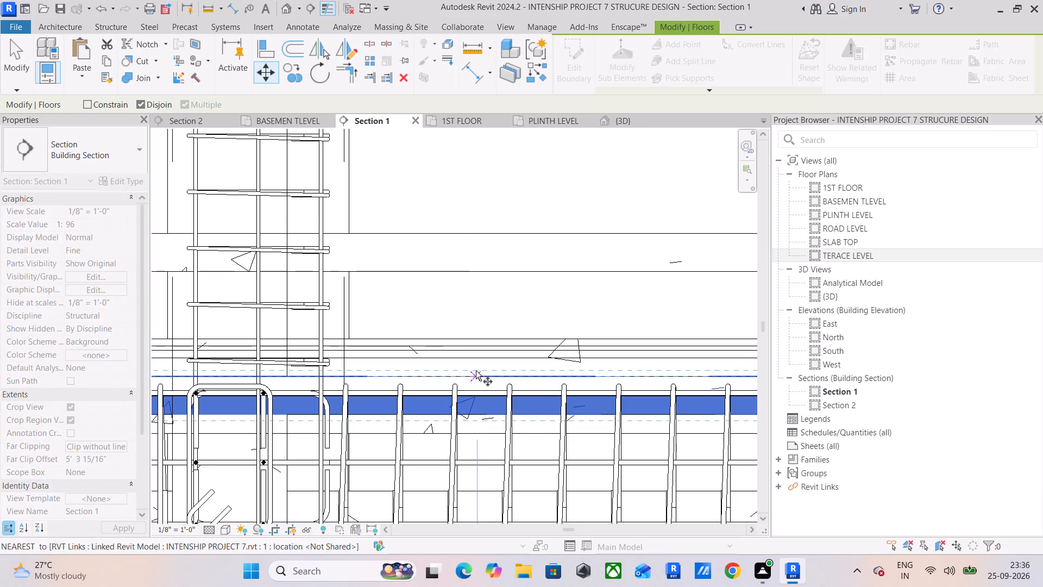
left_click(482, 414)
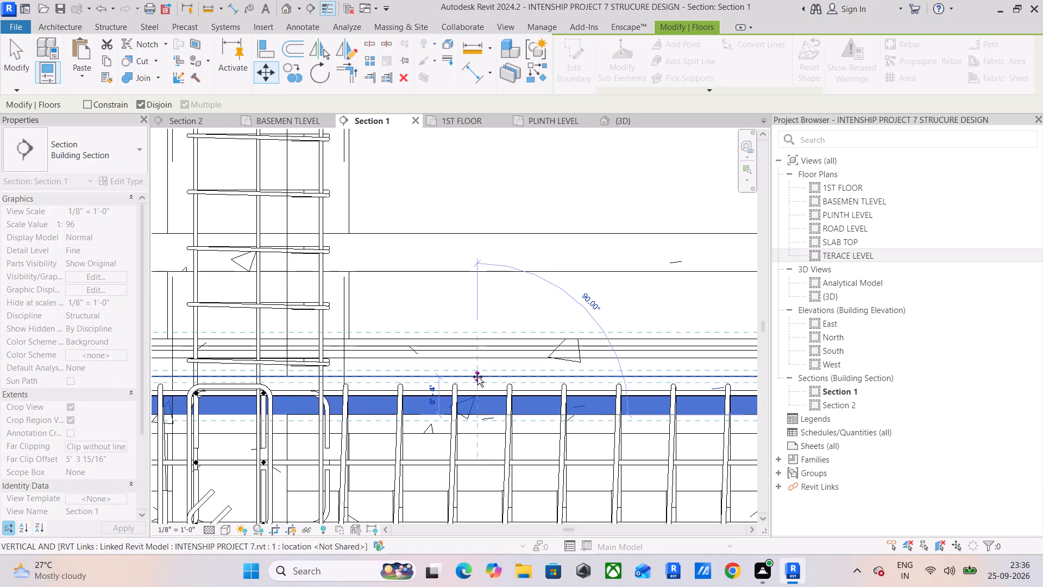
left_click(477, 377)
left_click(567, 324)
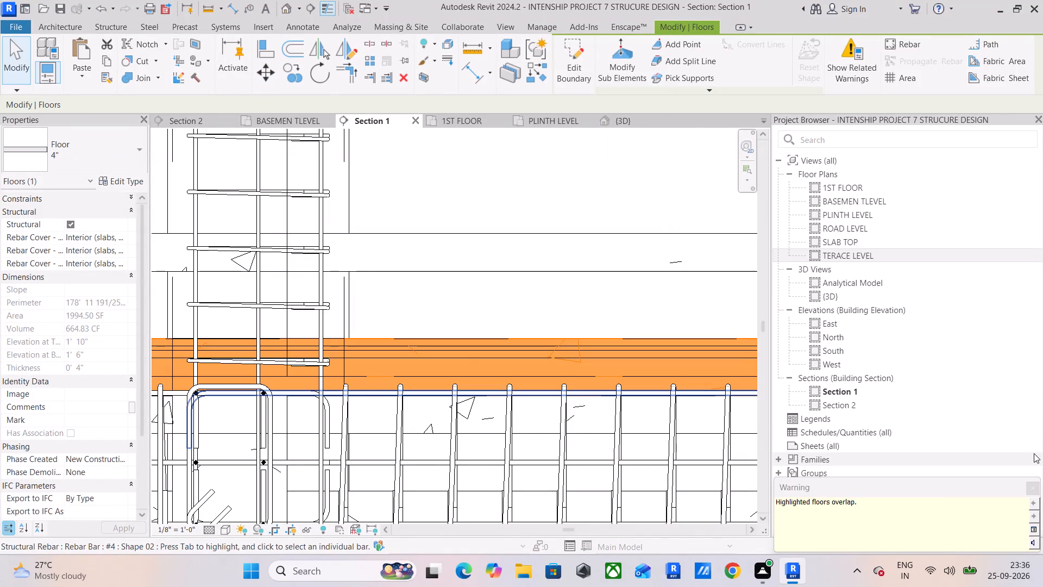
left_click(1036, 485)
Examine the building in Section 1 and the plinth beams near the corner column in the 3D view to check the raised floor.
scroll(555, 389, "down", 5)
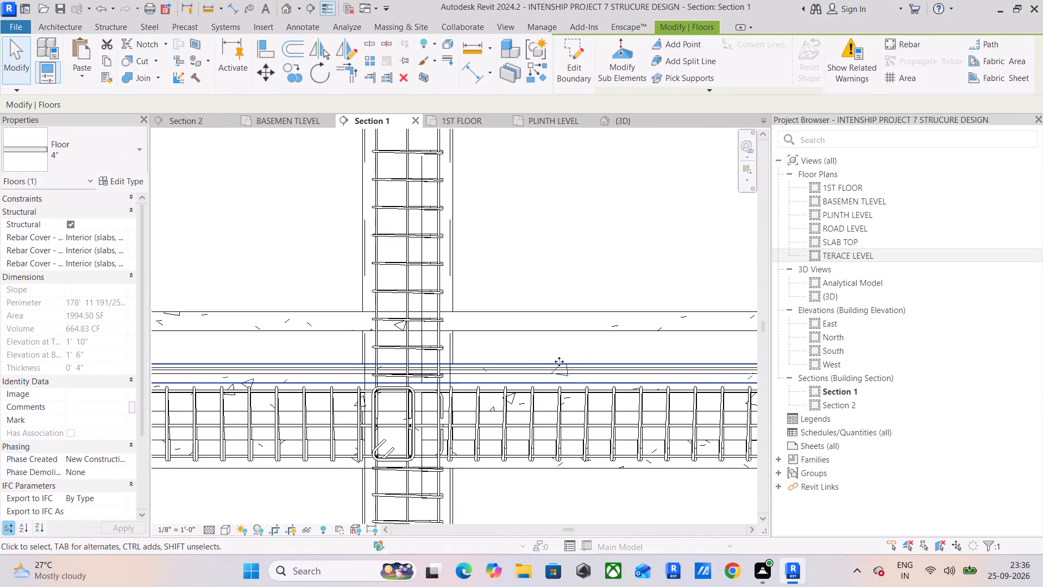
scroll(530, 365, "down", 17)
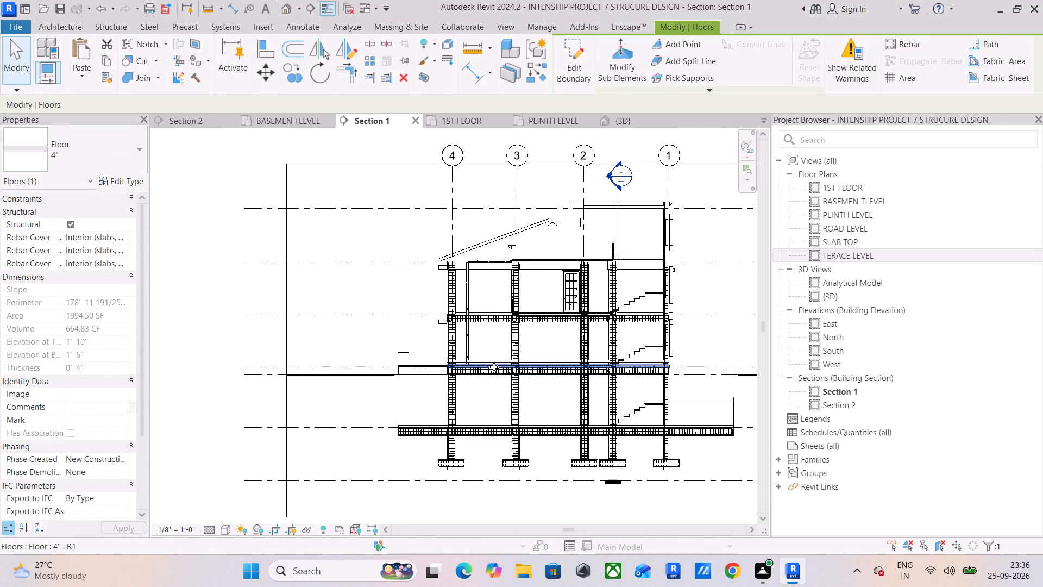
left_click(629, 125)
scroll(563, 223, "down", 7)
scroll(498, 284, "up", 11)
middle_click_drag(500, 279, 286, 407)
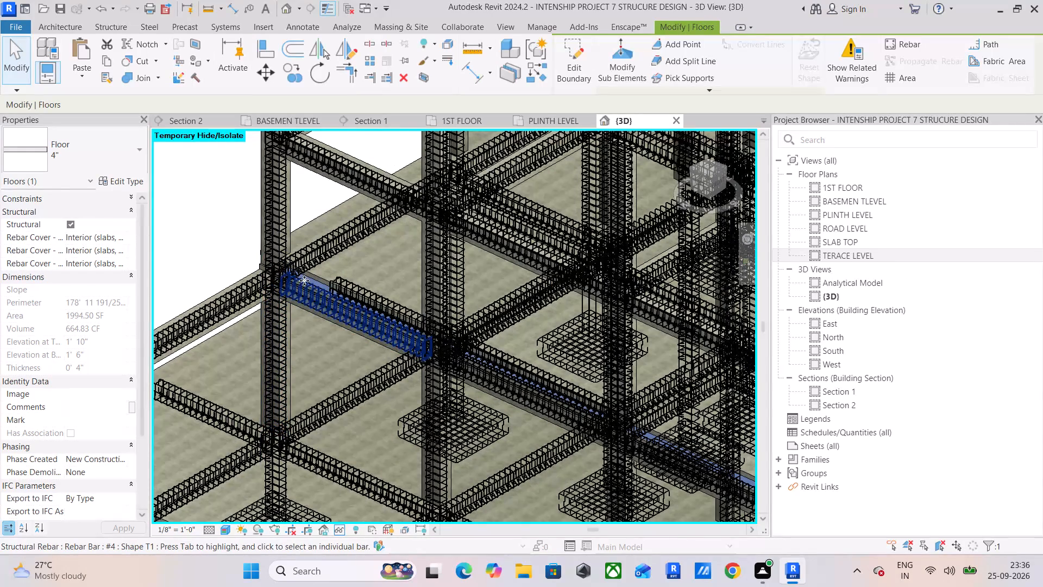
scroll(304, 280, "up", 9)
key("Escape")
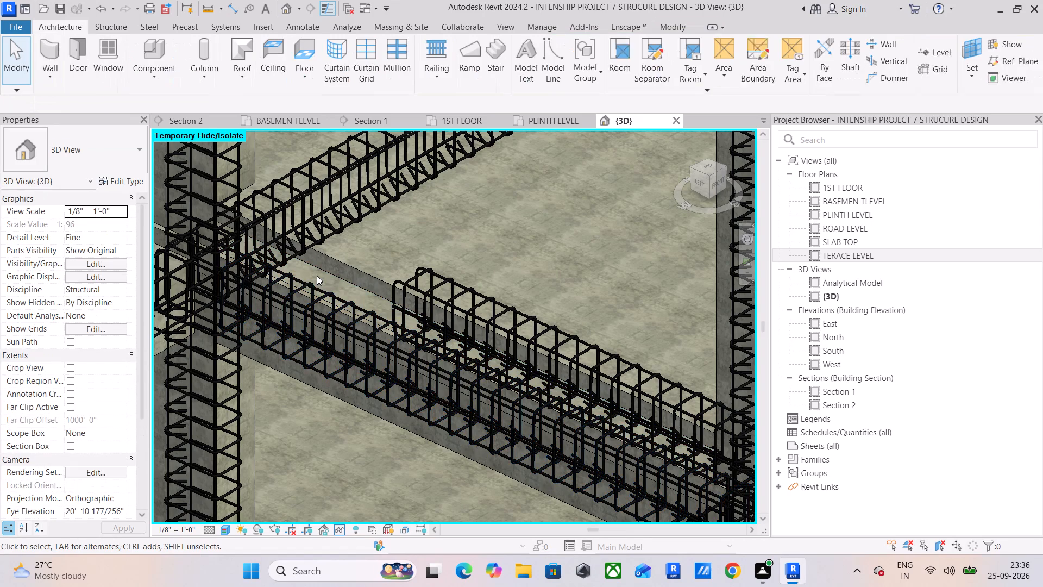
scroll(319, 279, "up", 4)
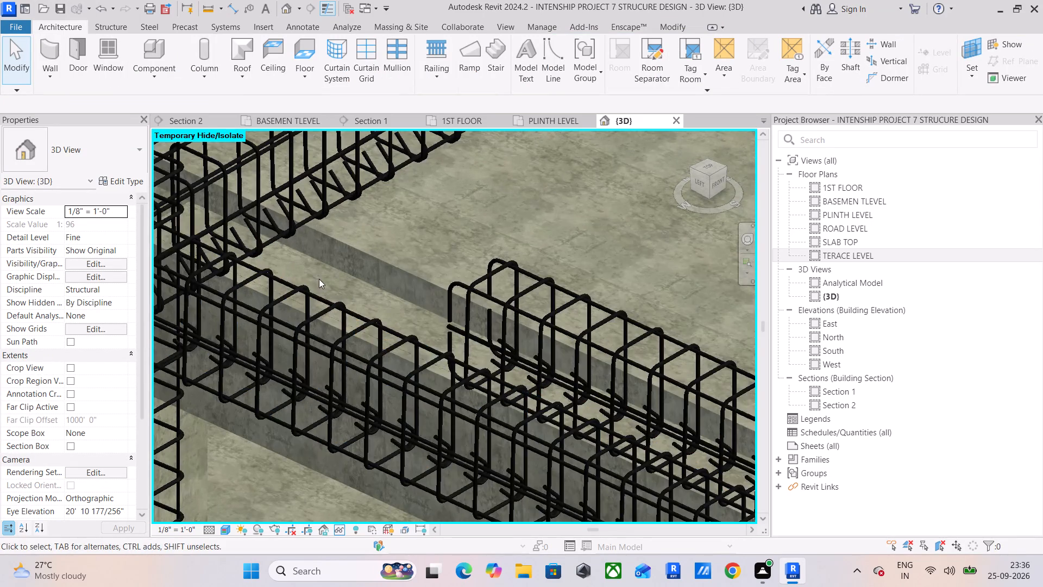
Delete the lower 4" floor lying on the plinth beams, beneath the raised 4" floor.
left_click(367, 280)
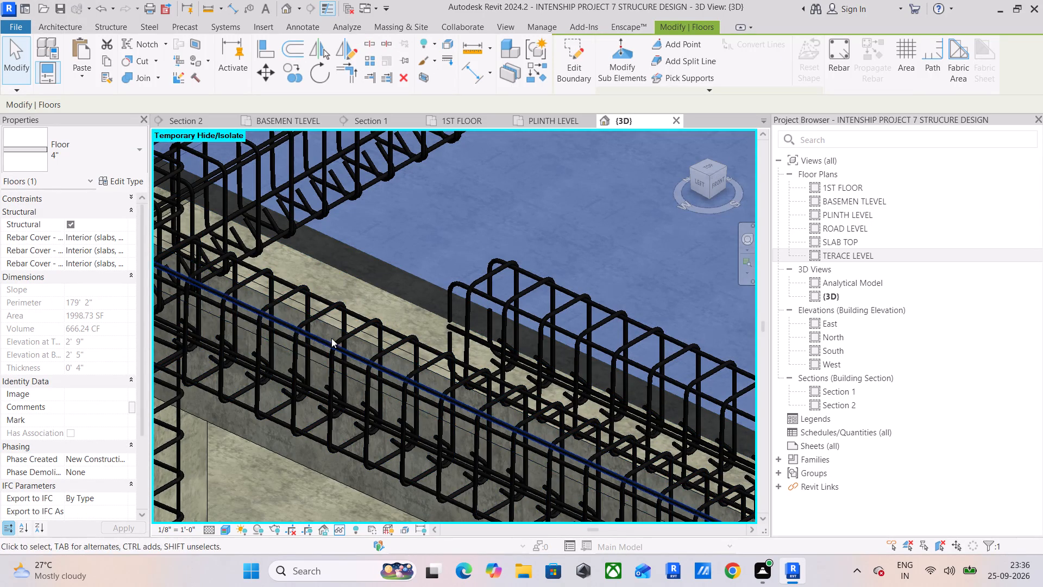
scroll(249, 343, "down", 4)
middle_click_drag(249, 347, 323, 336, "shift")
middle_click_drag(335, 343, 221, 98)
middle_click_drag(458, 478, 393, 340)
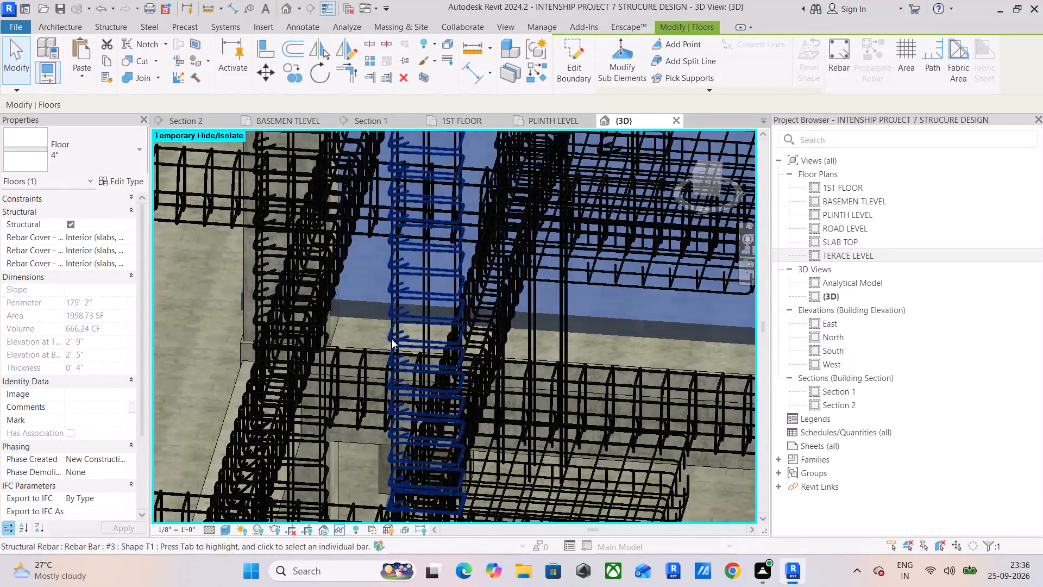
left_click(352, 343)
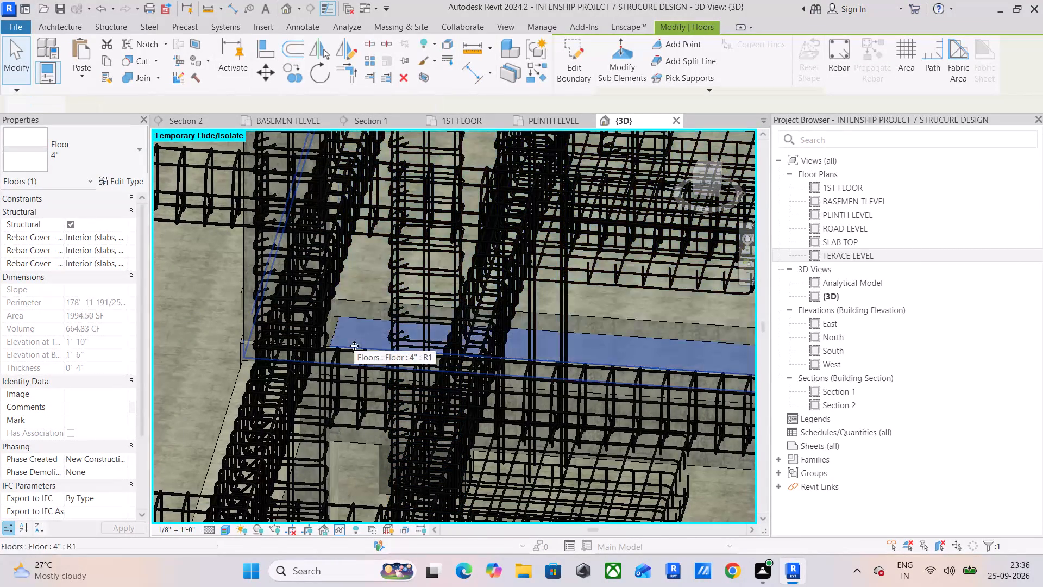
key("Delete")
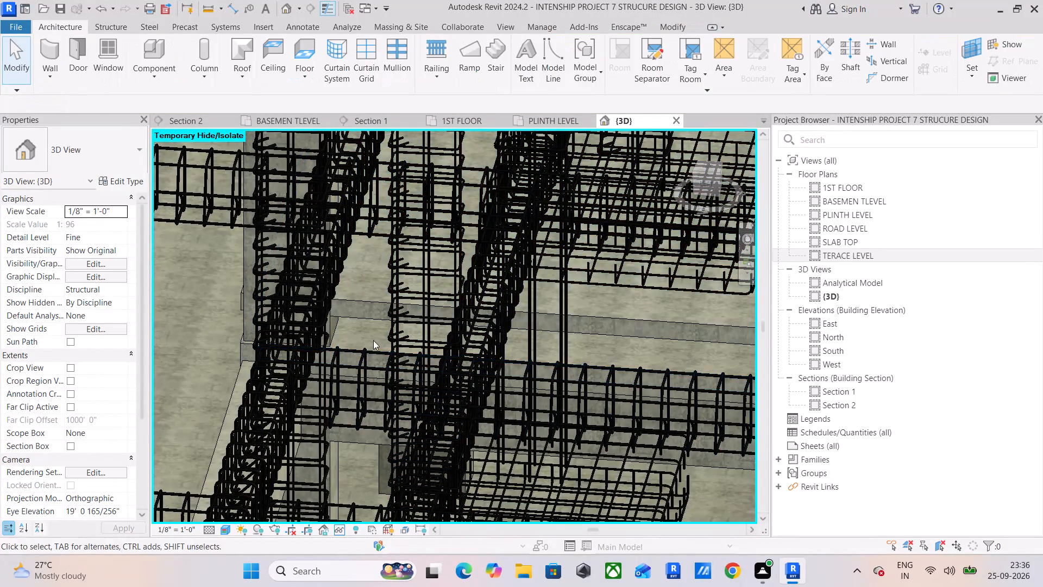
Delete the 6" Concrete structural floor at the plinth beams, beneath the raised 4" floor.
scroll(373, 340, "up", 1, "shift")
middle_click(373, 340, "shift")
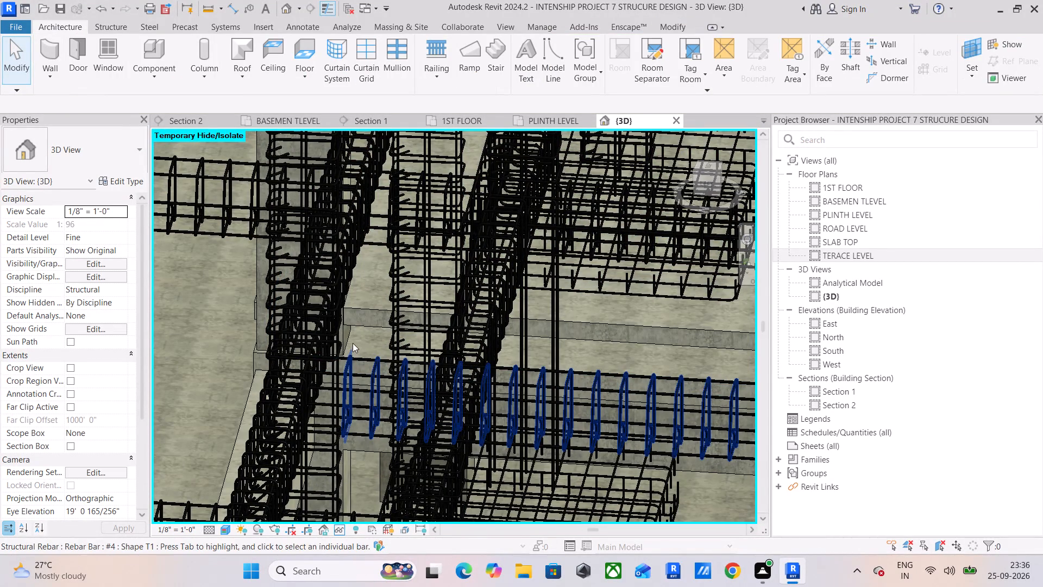
scroll(366, 351, "up", 4)
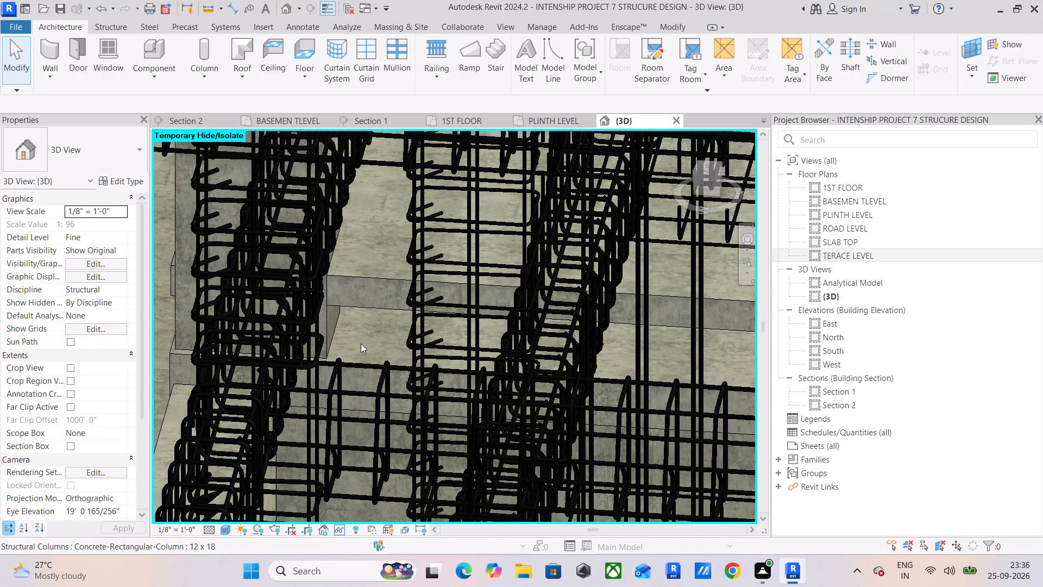
scroll(380, 379, "down", 4)
middle_click_drag(541, 398, 539, 404, "shift")
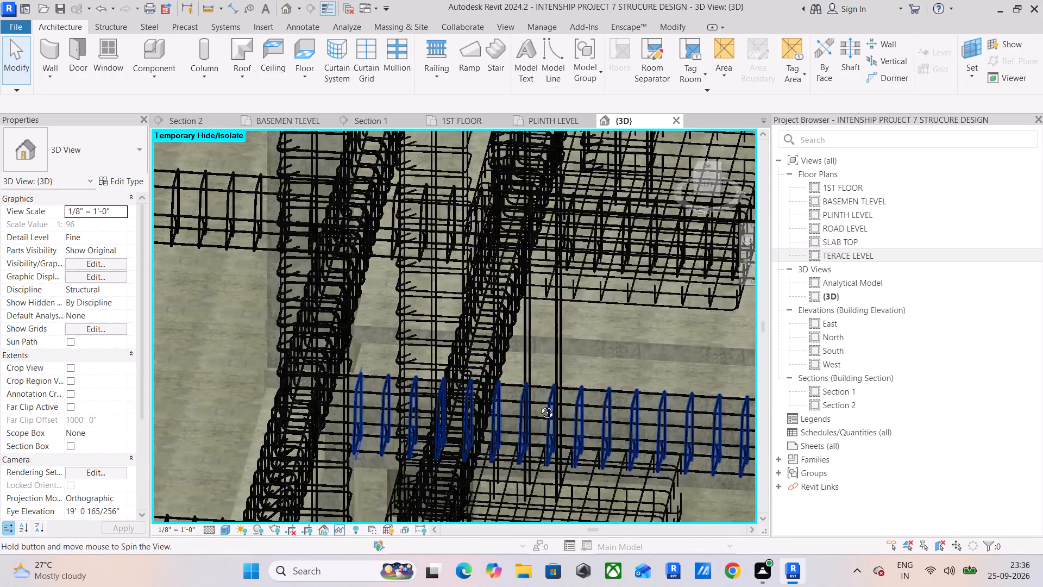
middle_click_drag(539, 404, 606, 283, "shift")
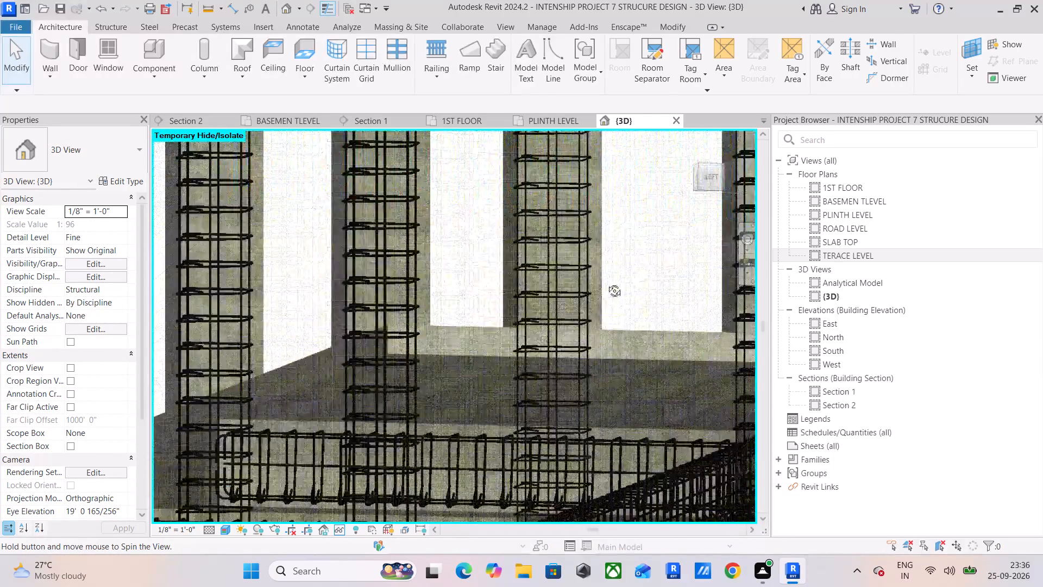
middle_click_drag(606, 283, 613, 282, "shift")
middle_click_drag(613, 282, 515, 473)
scroll(466, 390, "down", 5)
middle_click_drag(471, 314, 485, 321, "shift")
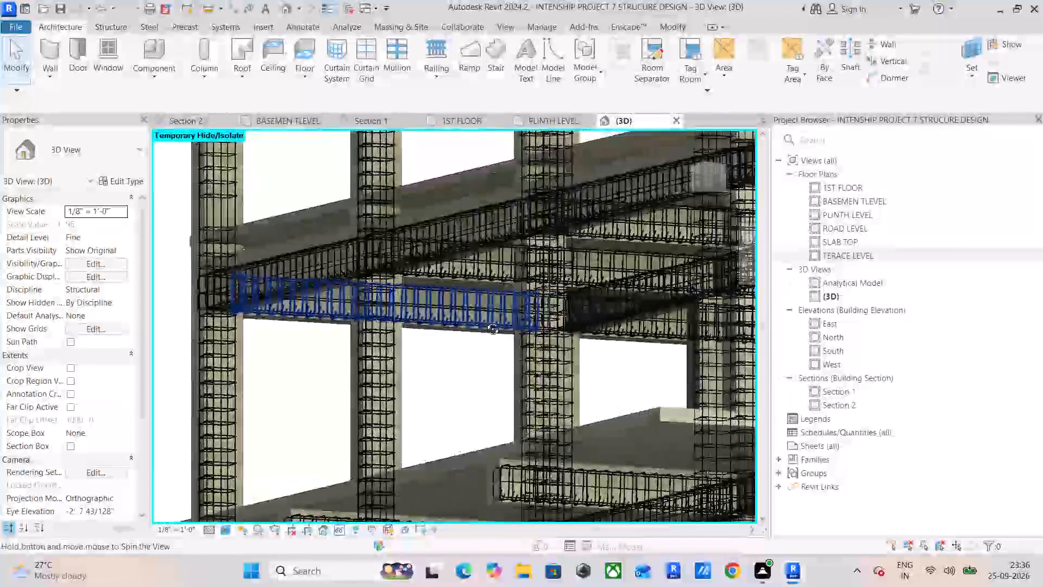
middle_click_drag(485, 321, 538, 355, "shift")
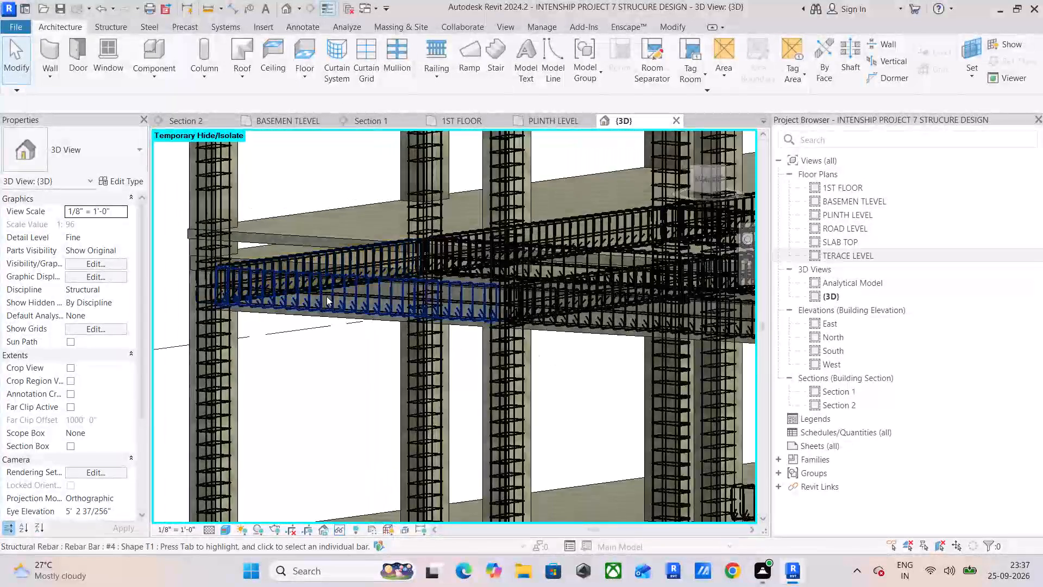
scroll(250, 265, "up", 8)
left_click(242, 253)
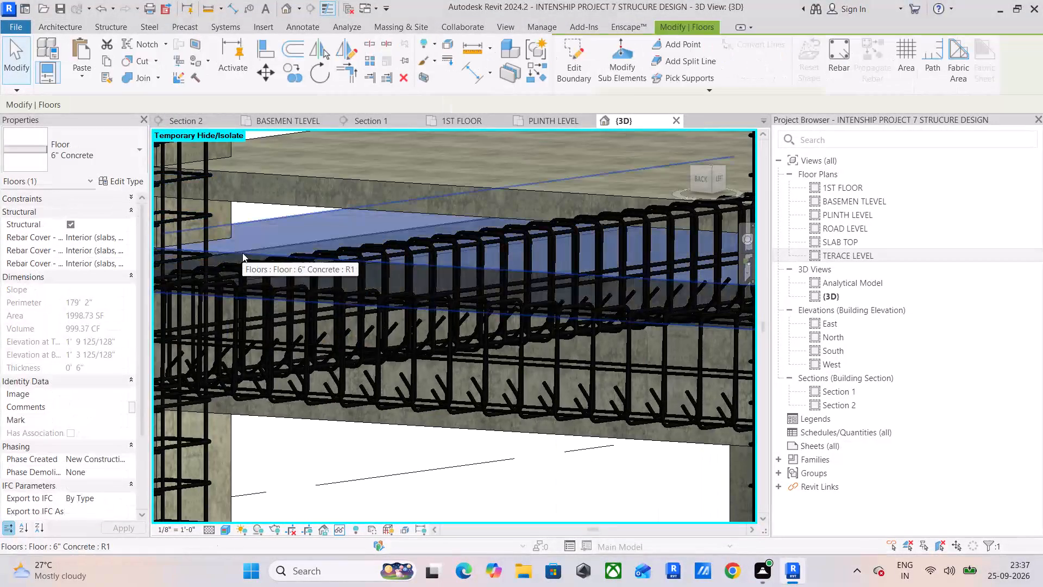
key("Delete")
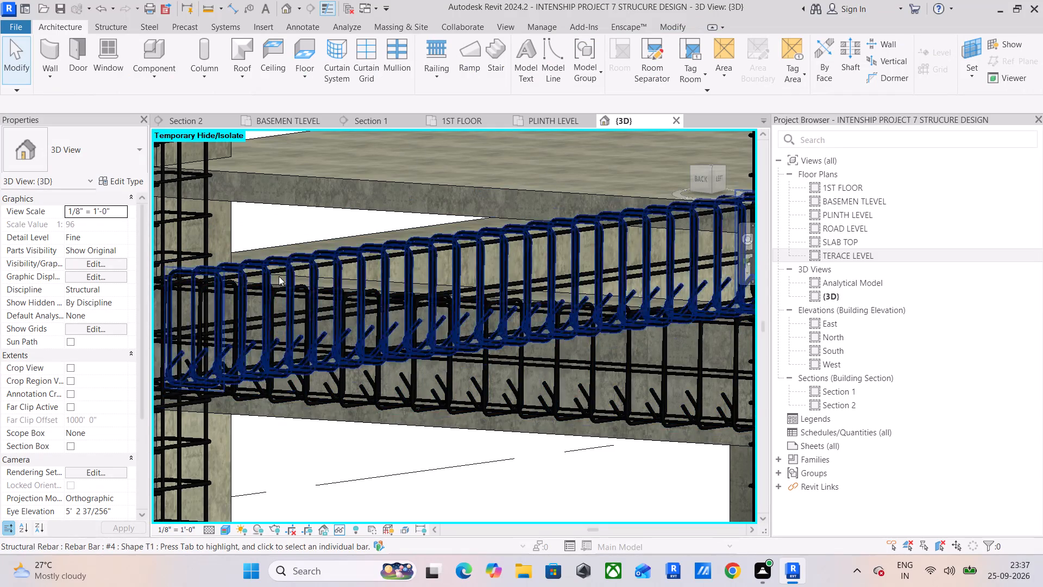
Move the raised 4" floor down 11" in Section 1 so its underside sits on the plinth beams.
scroll(176, 322, "down", 4)
middle_click_drag(254, 340, 281, 357, "shift")
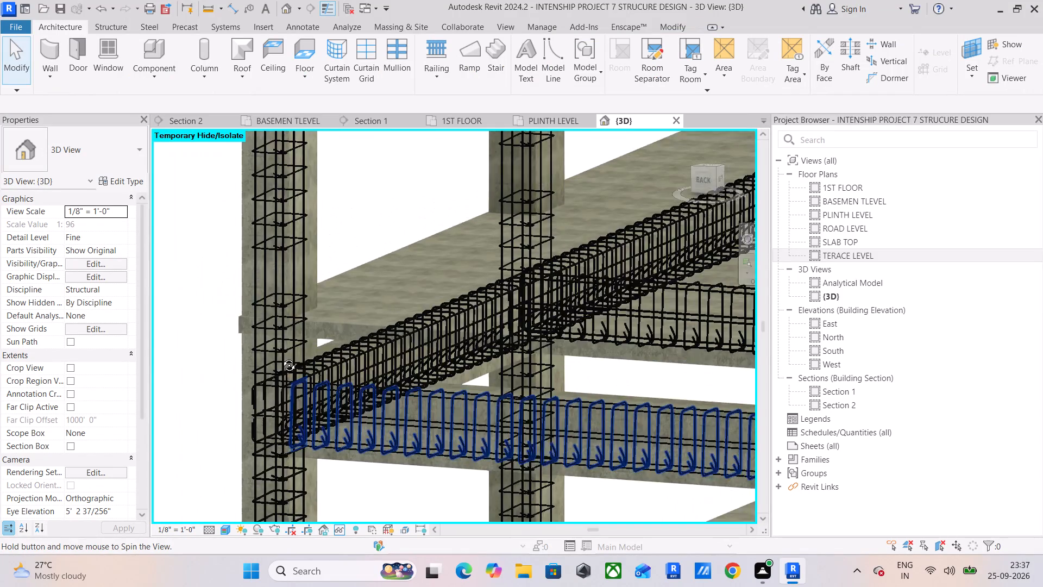
middle_click_drag(281, 357, 283, 360, "shift")
middle_click_drag(403, 386, 356, 276)
middle_click_drag(460, 330, 485, 301, "shift")
middle_click_drag(492, 298, 377, 391)
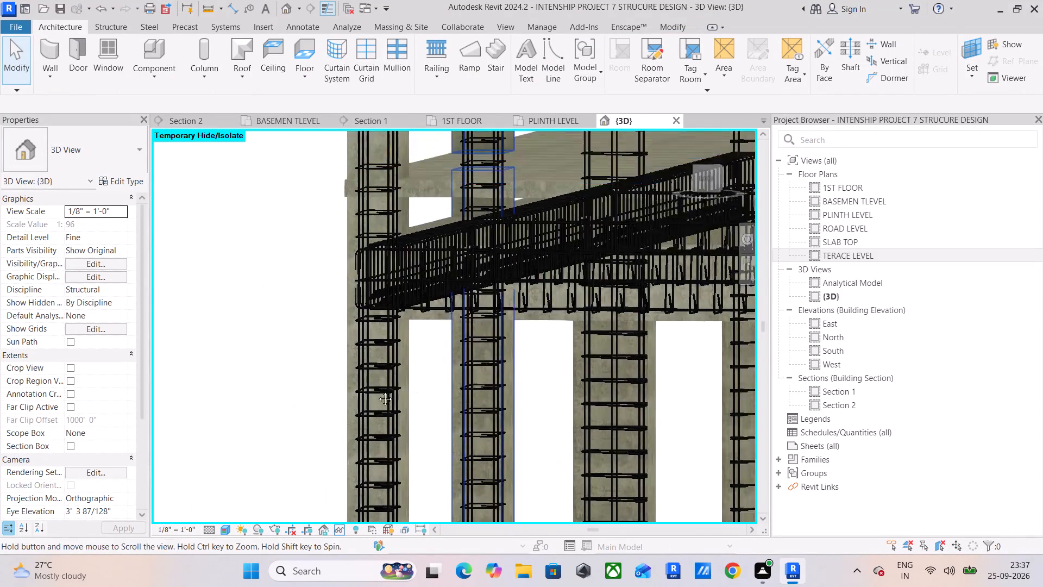
middle_click_drag(377, 391, 158, 435)
left_click(388, 123)
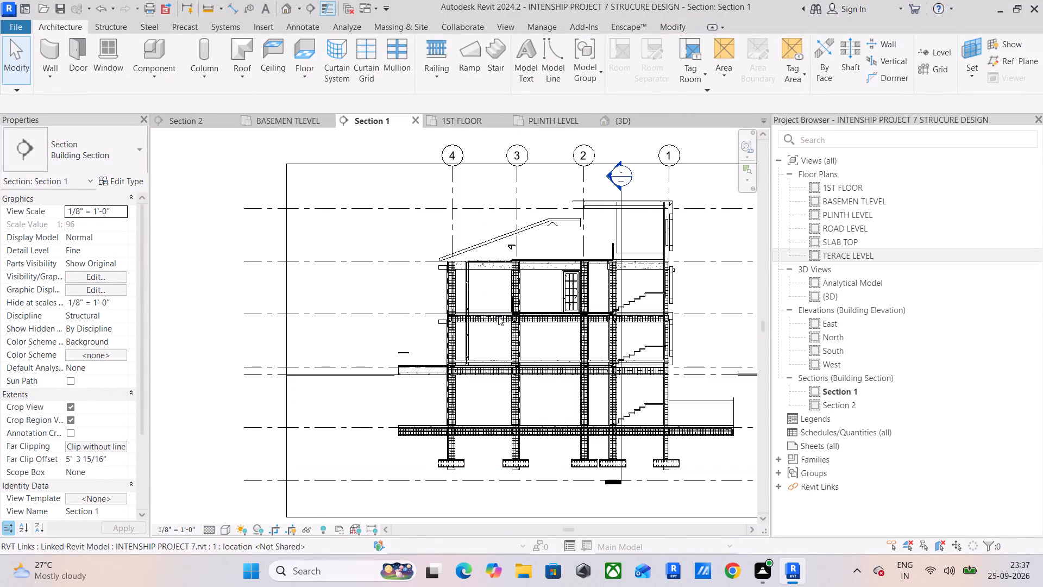
scroll(534, 330, "up", 5)
middle_click_drag(544, 379, 343, 284)
scroll(544, 379, "up", 1)
scroll(365, 319, "up", 3)
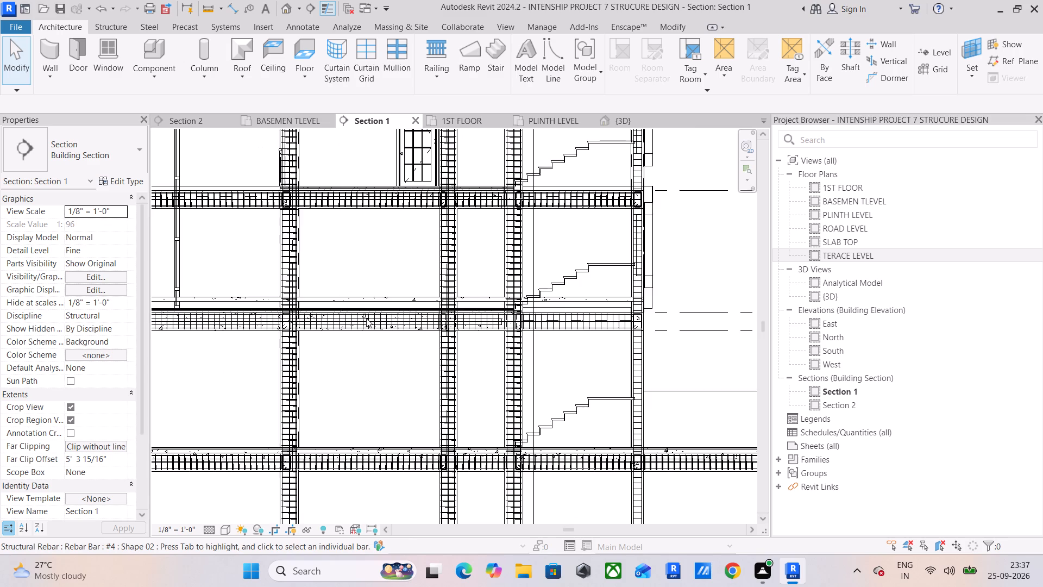
scroll(366, 318, "up", 2)
left_click(380, 284)
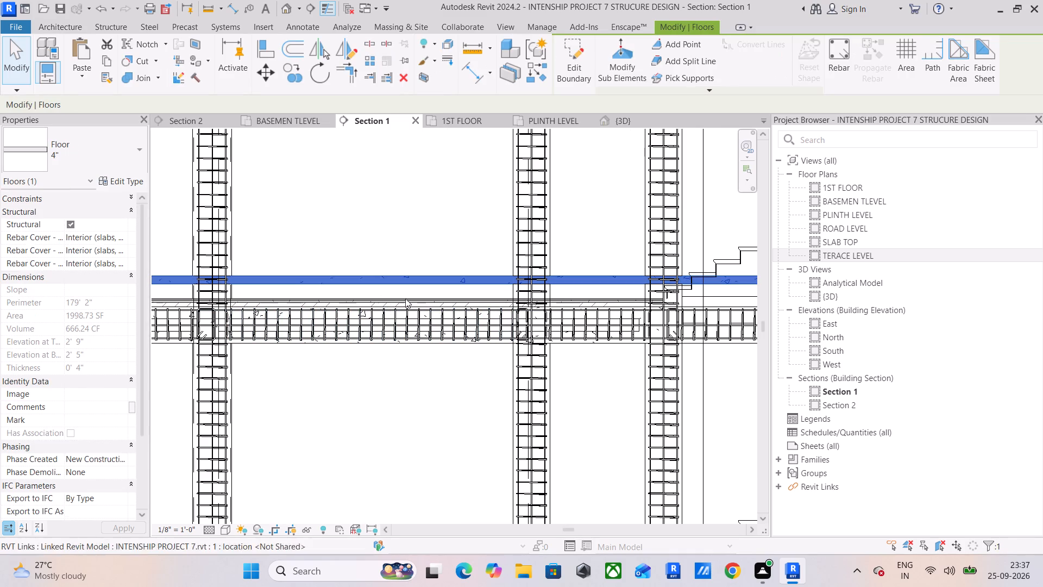
scroll(205, 266, "up", 4)
scroll(329, 308, "up", 4)
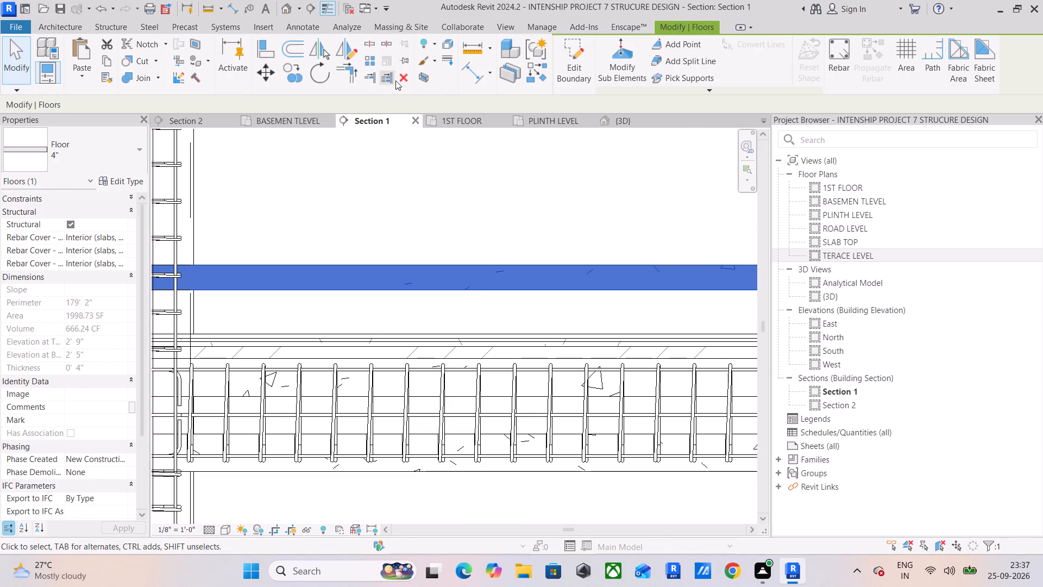
left_click_drag(266, 73, 270, 80)
left_click(429, 292)
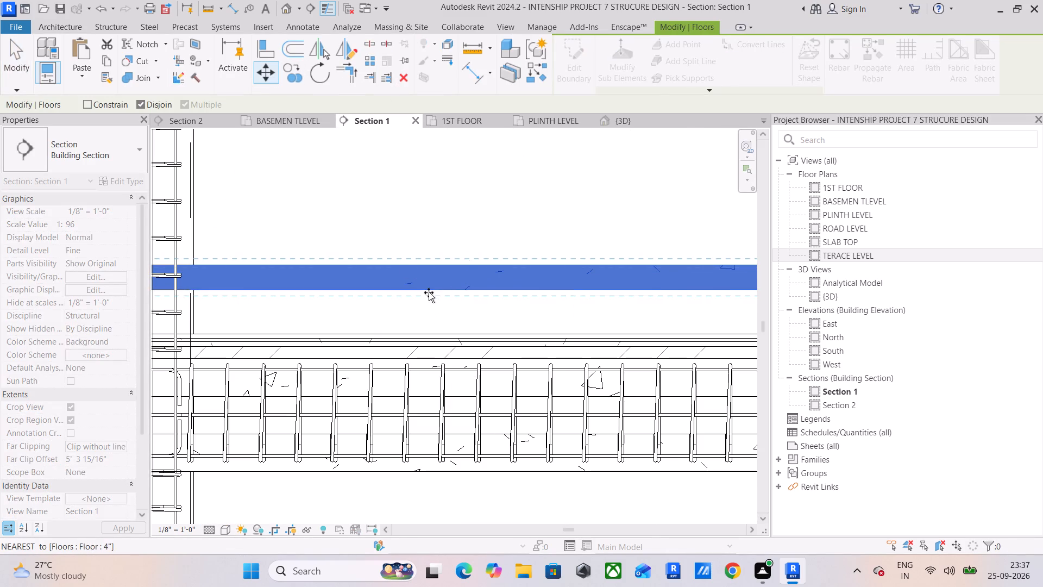
left_click(429, 355)
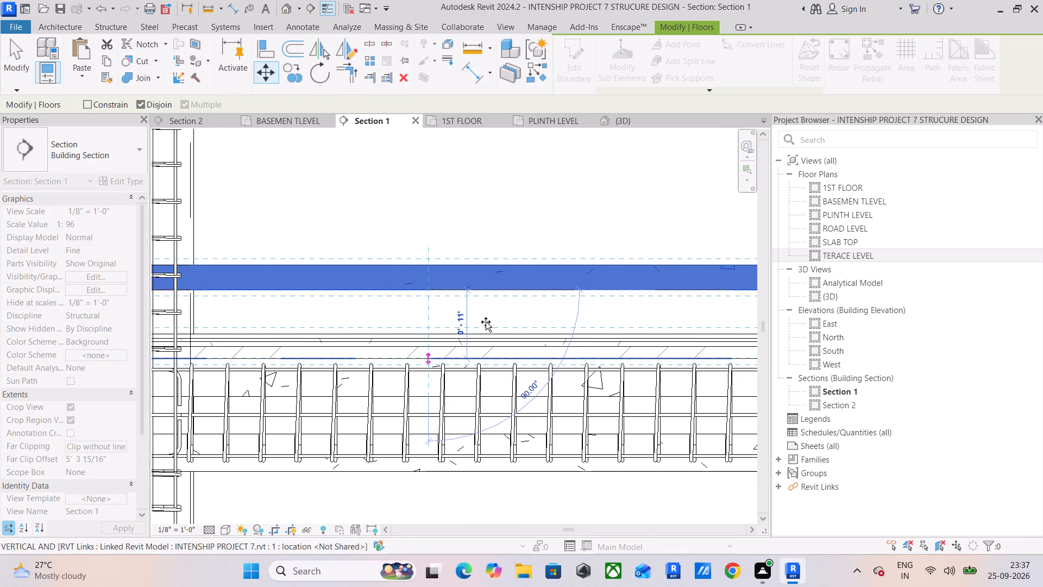
scroll(514, 328, "down", 5)
left_click(495, 236)
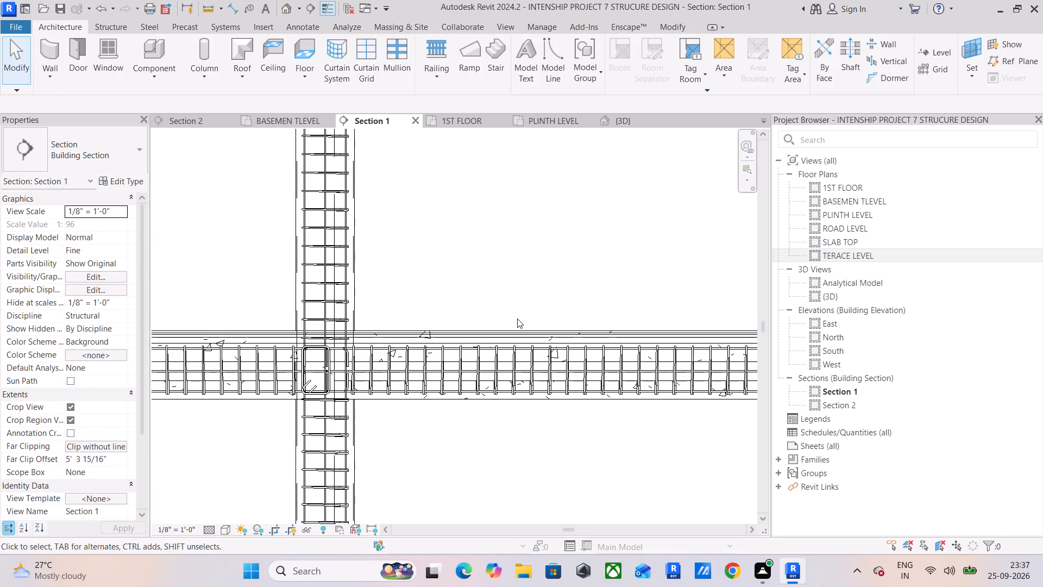
Examine the whole reinforced frame and its floors from several sides in the 3D view.
scroll(517, 319, "down", 11)
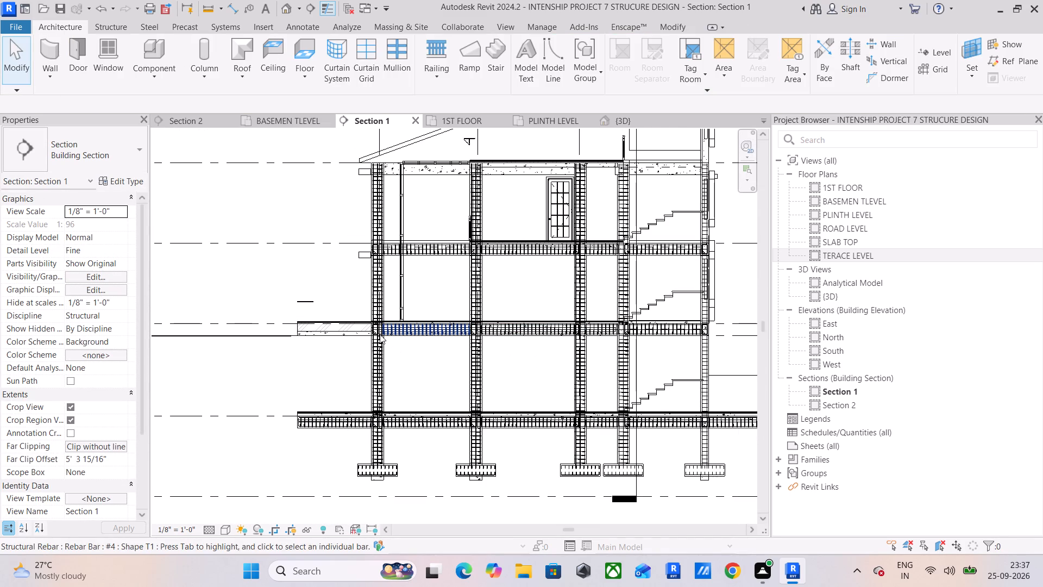
left_click(617, 123)
scroll(596, 254, "down", 10)
middle_click_drag(581, 256, 551, 305, "shift")
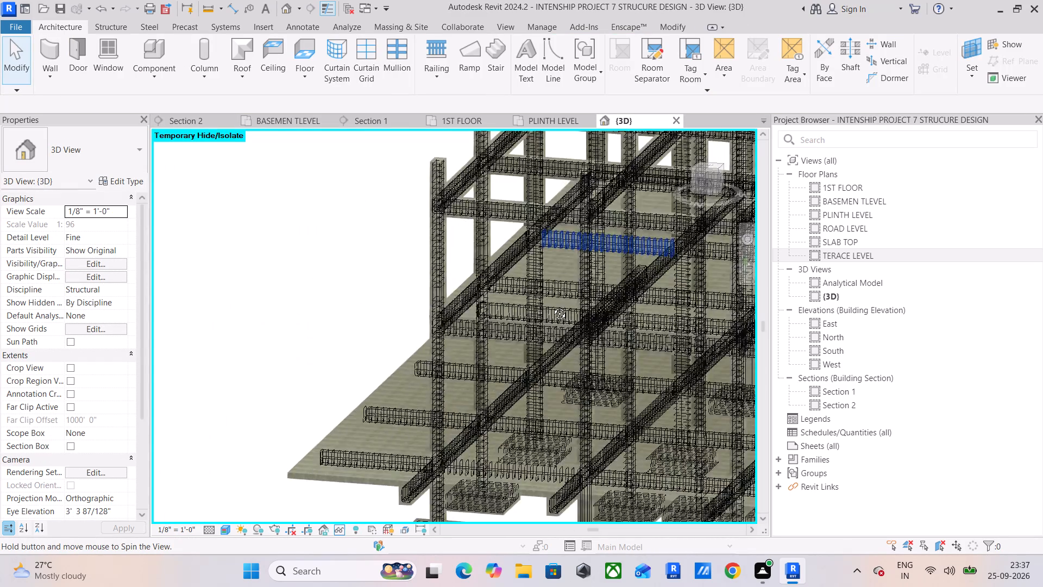
middle_click_drag(551, 305, 477, 296, "shift")
scroll(470, 299, "down", 5)
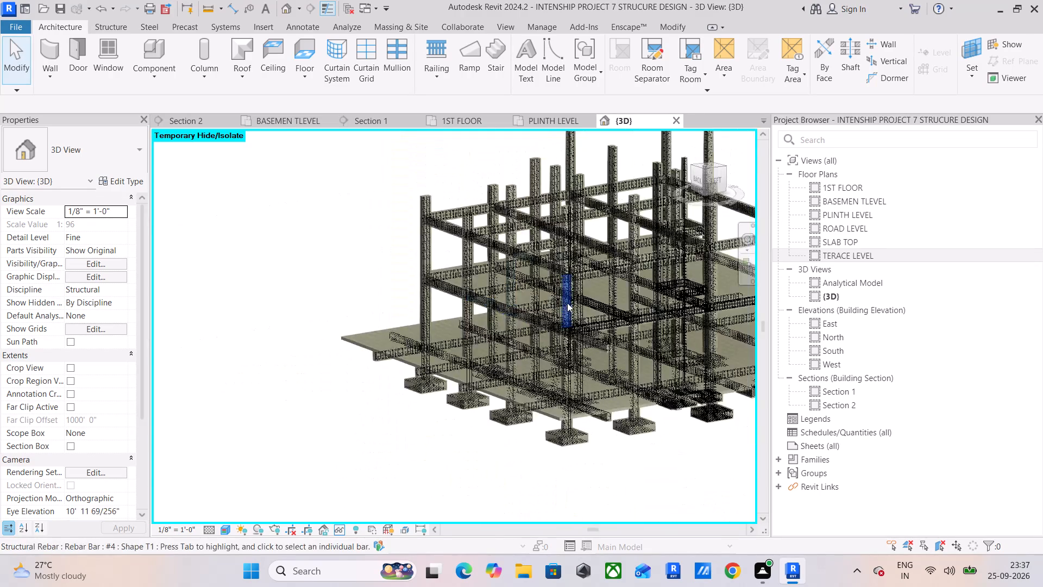
middle_click_drag(565, 311, 692, 291, "shift")
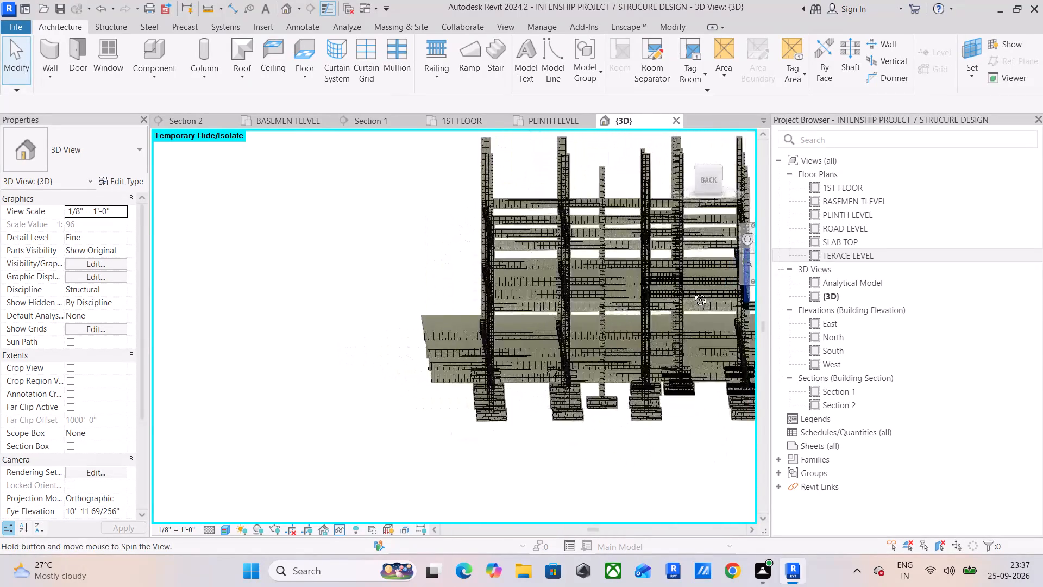
middle_click_drag(692, 291, 700, 309, "shift")
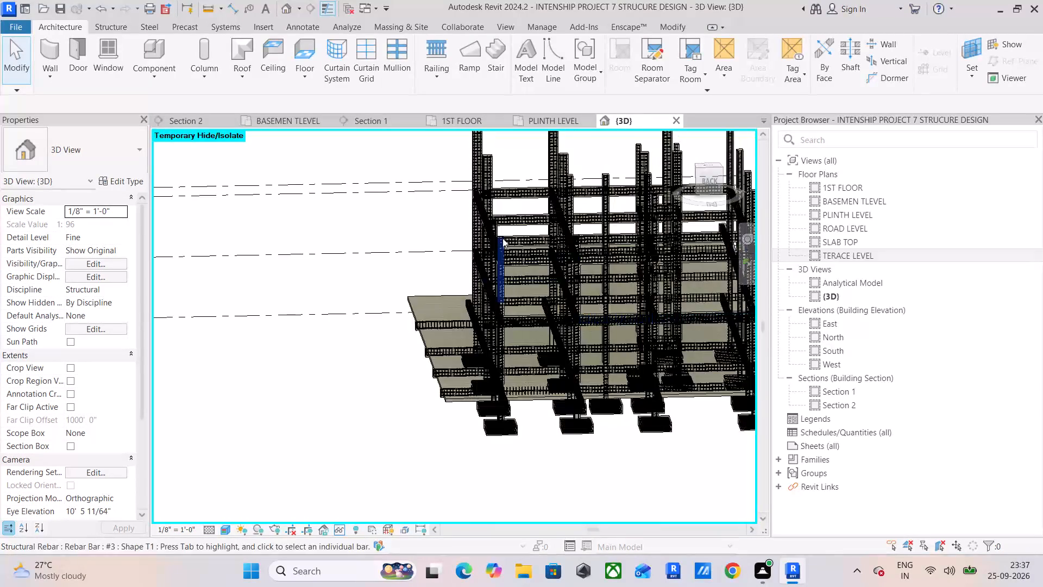
scroll(502, 238, "down", 3)
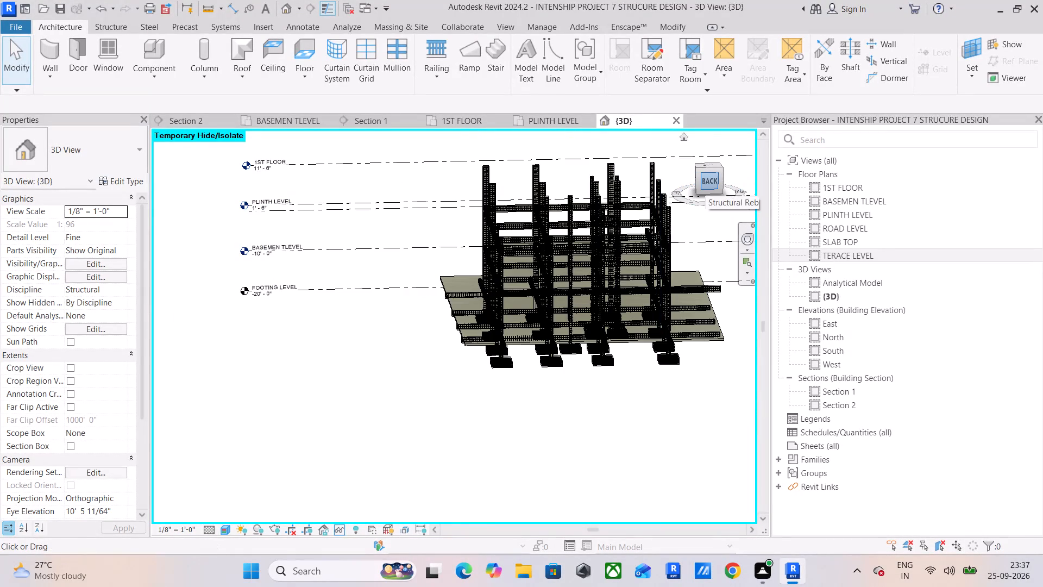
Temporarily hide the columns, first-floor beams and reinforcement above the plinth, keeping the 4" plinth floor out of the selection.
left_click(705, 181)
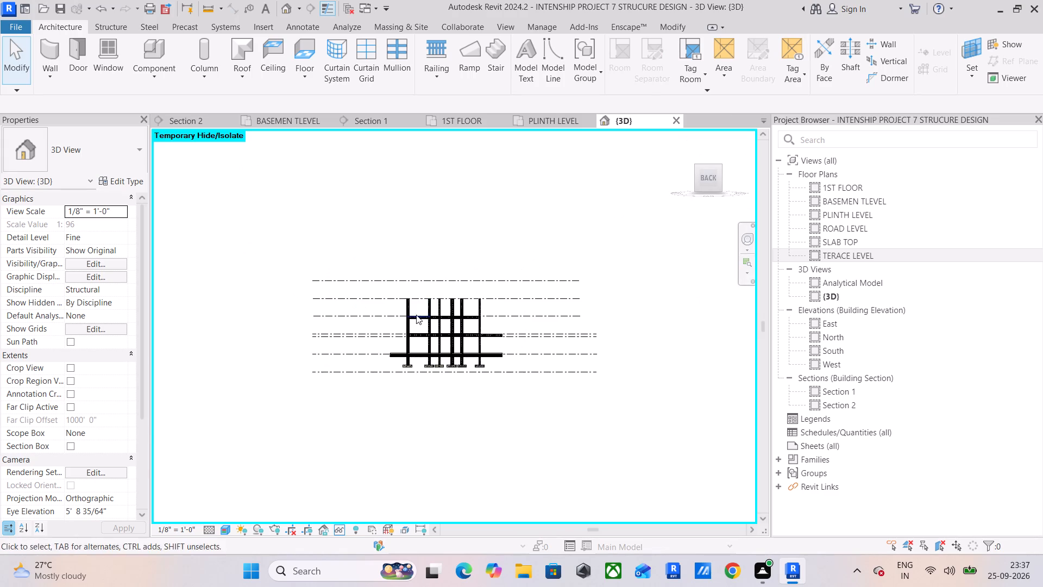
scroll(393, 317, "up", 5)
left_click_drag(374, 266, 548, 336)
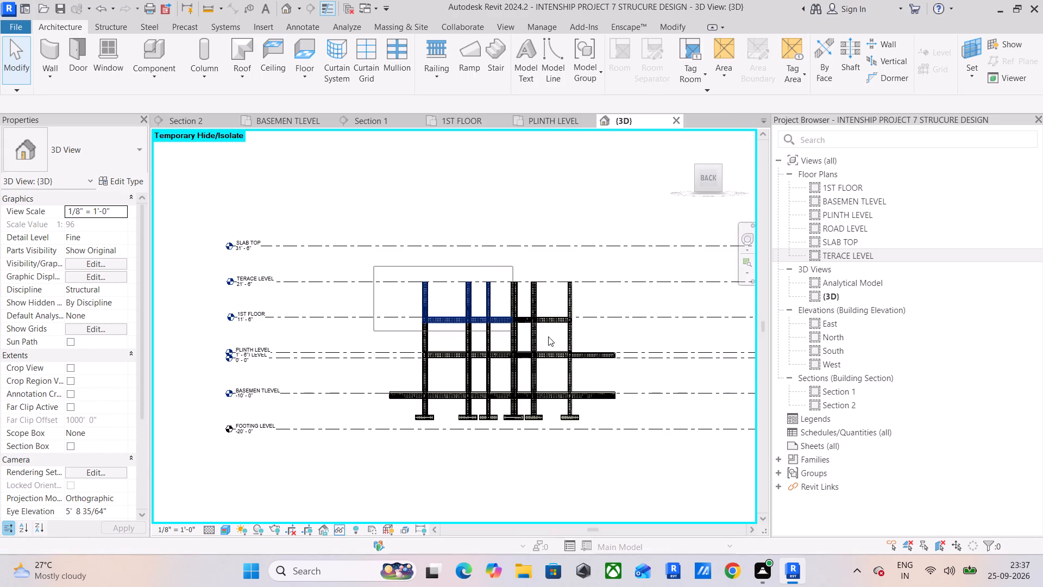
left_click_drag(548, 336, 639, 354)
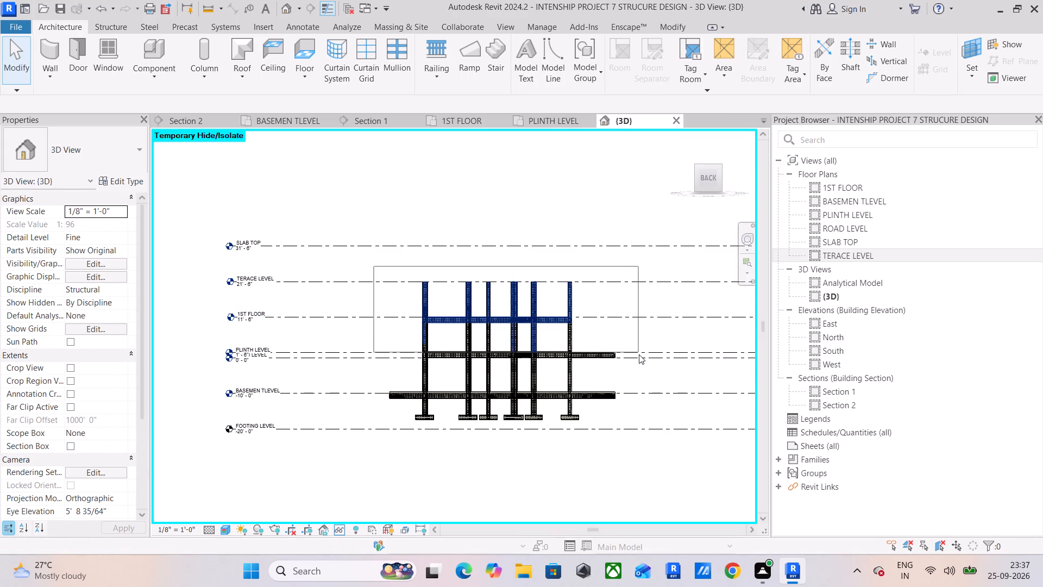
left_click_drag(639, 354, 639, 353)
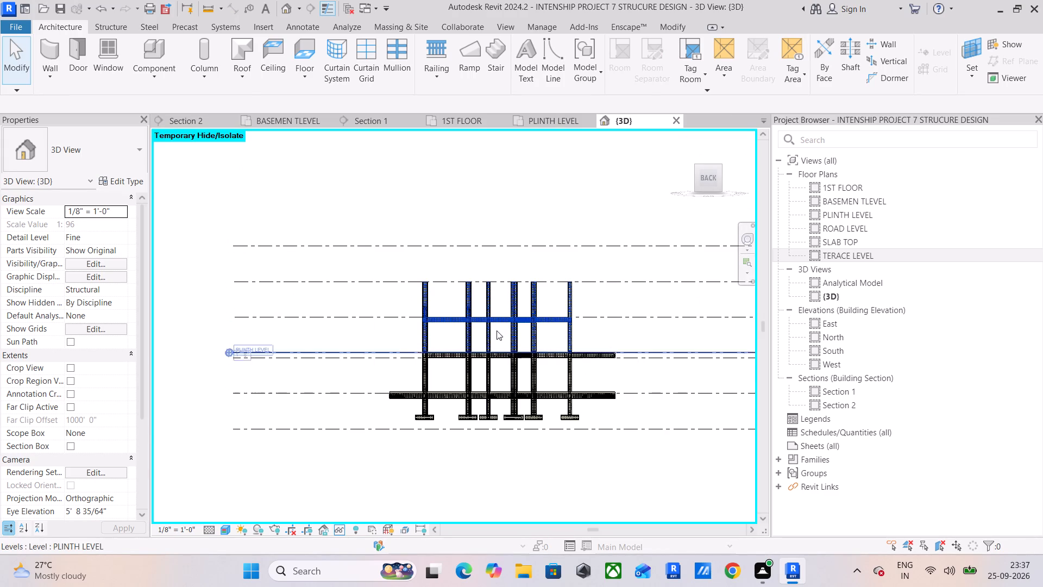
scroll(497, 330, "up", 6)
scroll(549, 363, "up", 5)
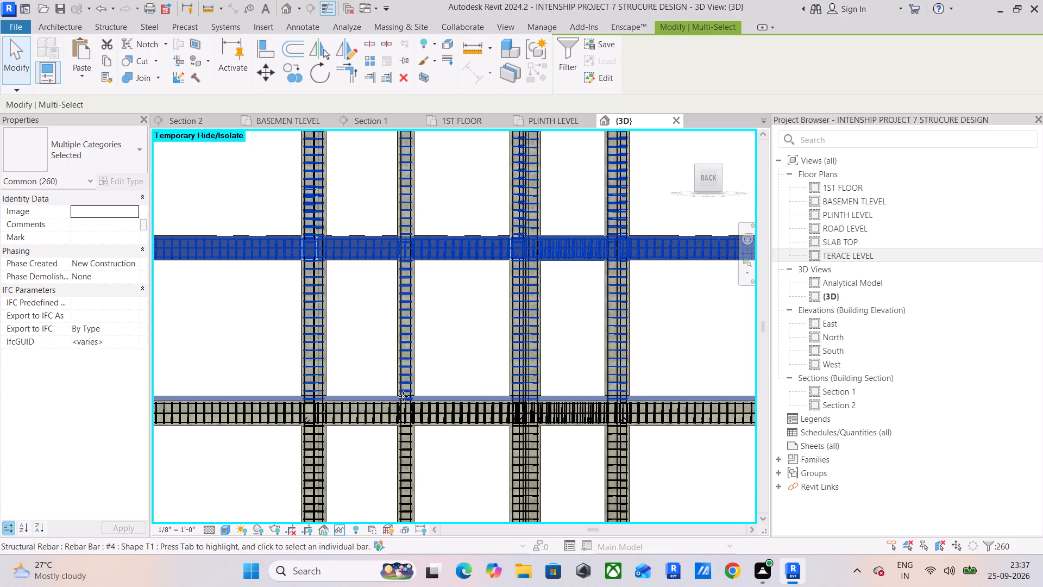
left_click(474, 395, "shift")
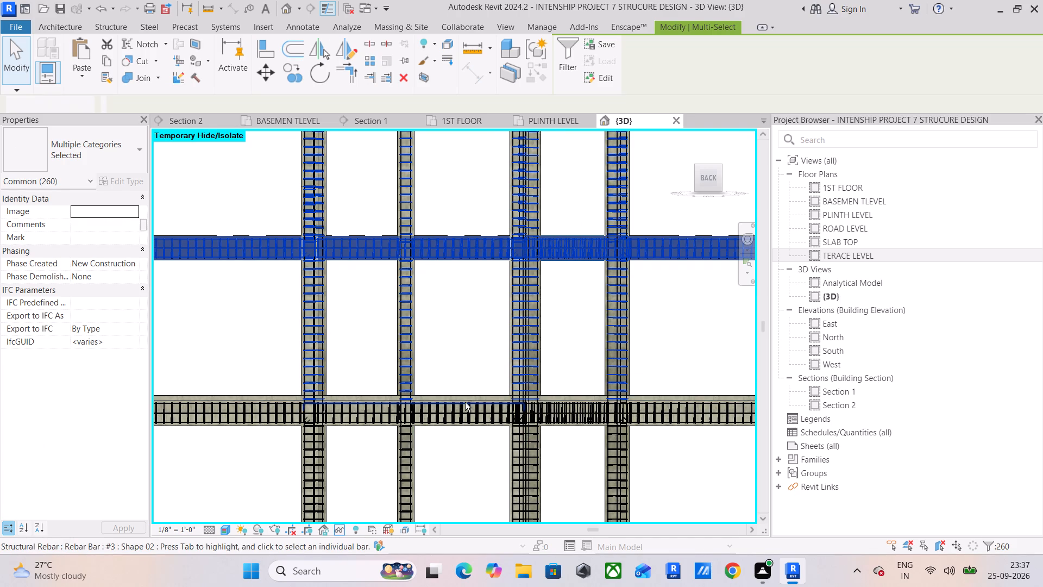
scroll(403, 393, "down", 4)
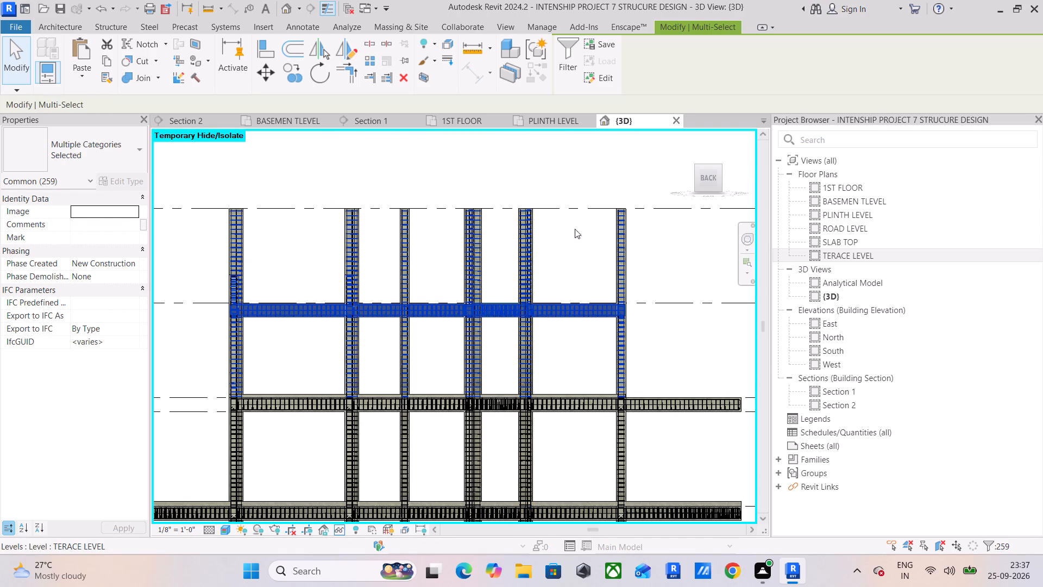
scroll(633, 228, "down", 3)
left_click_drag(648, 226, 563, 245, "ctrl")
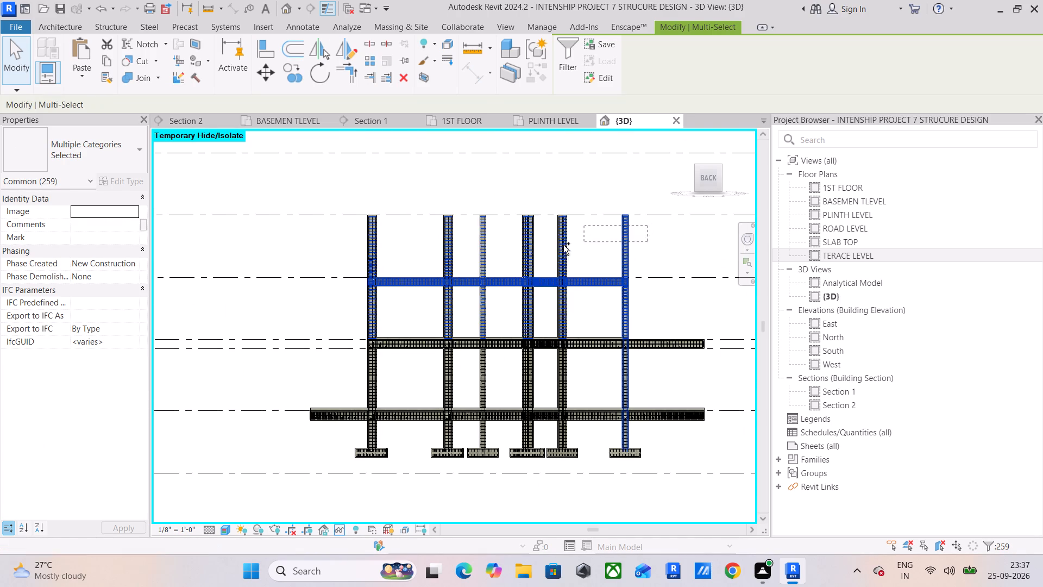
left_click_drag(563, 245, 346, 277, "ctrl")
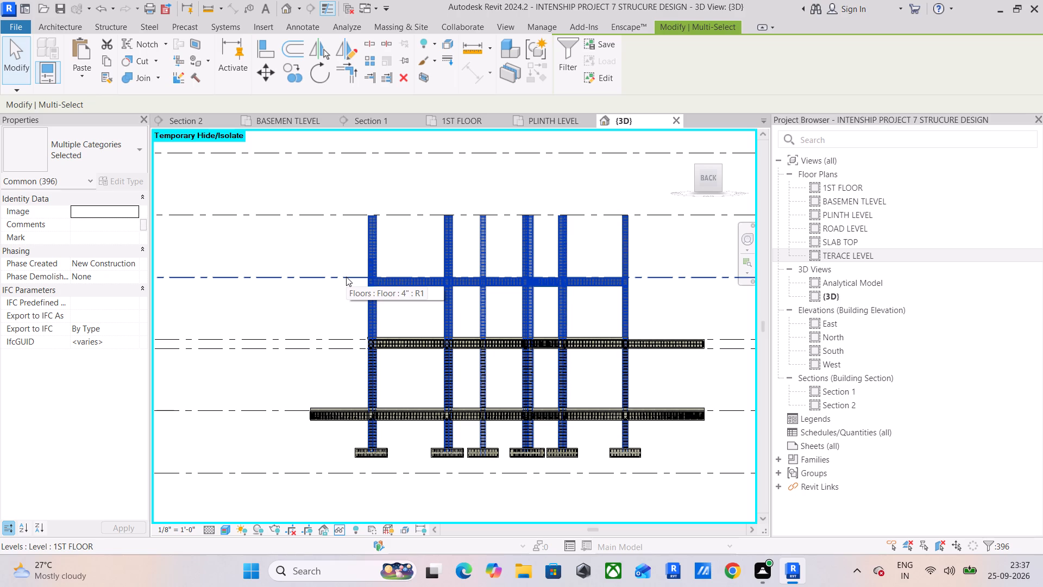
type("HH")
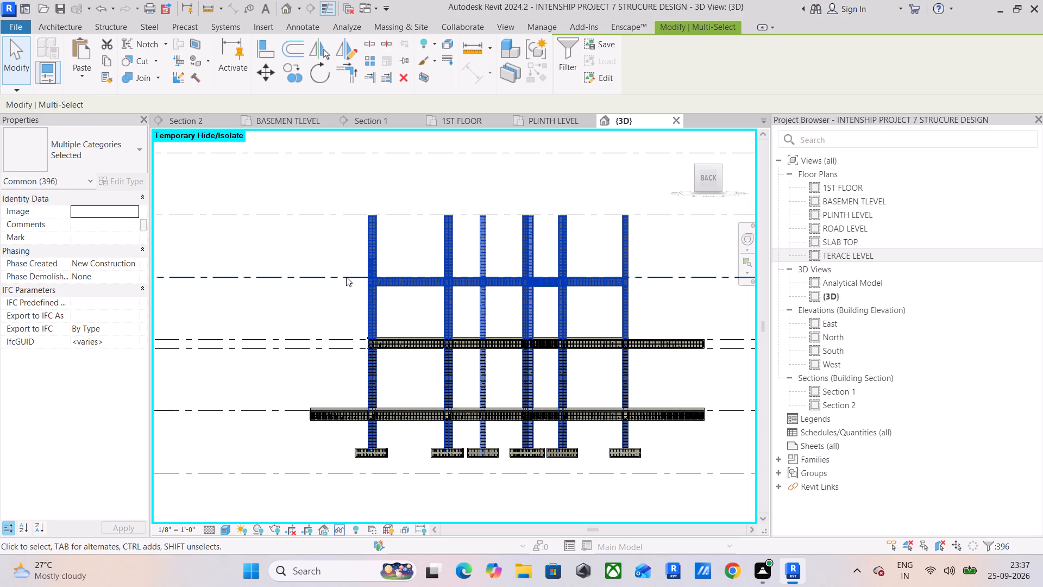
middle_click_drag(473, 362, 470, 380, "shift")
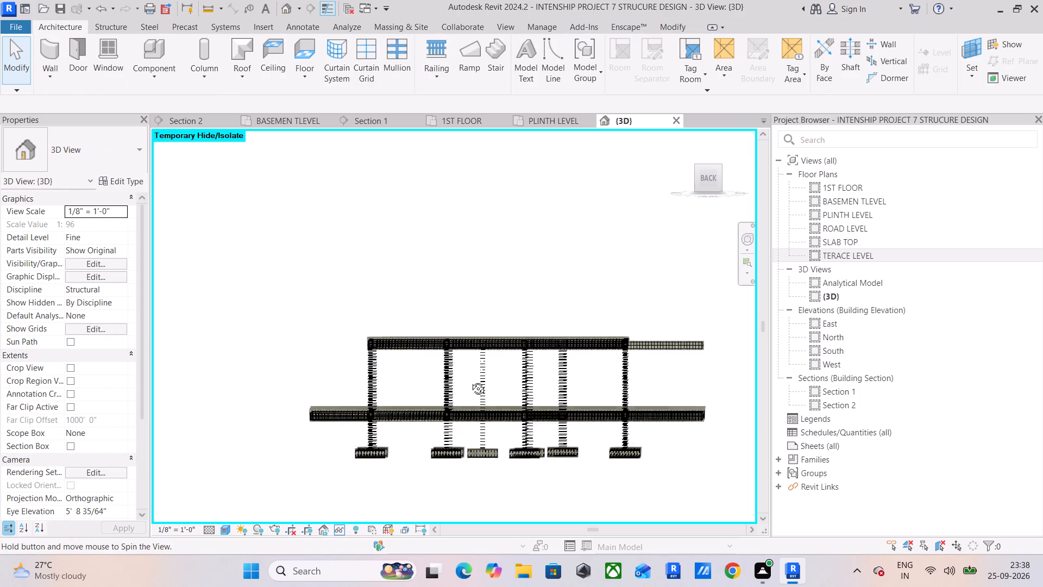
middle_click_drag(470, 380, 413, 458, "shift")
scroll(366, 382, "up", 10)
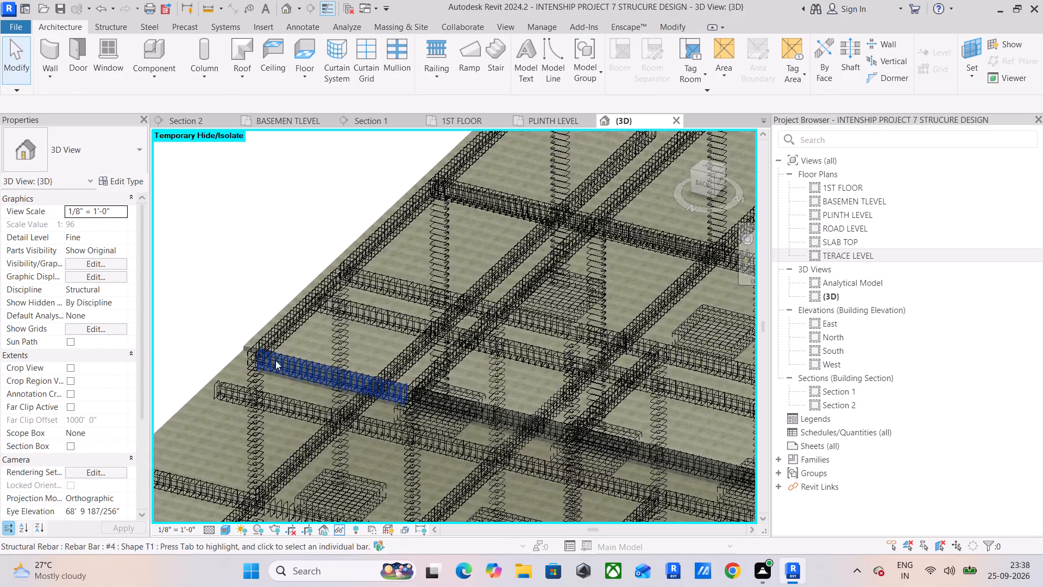
Reset the temporary hide and hide only the linked model INTENSHIP PROJECT 7.rvt in the 3D view.
type("HR")
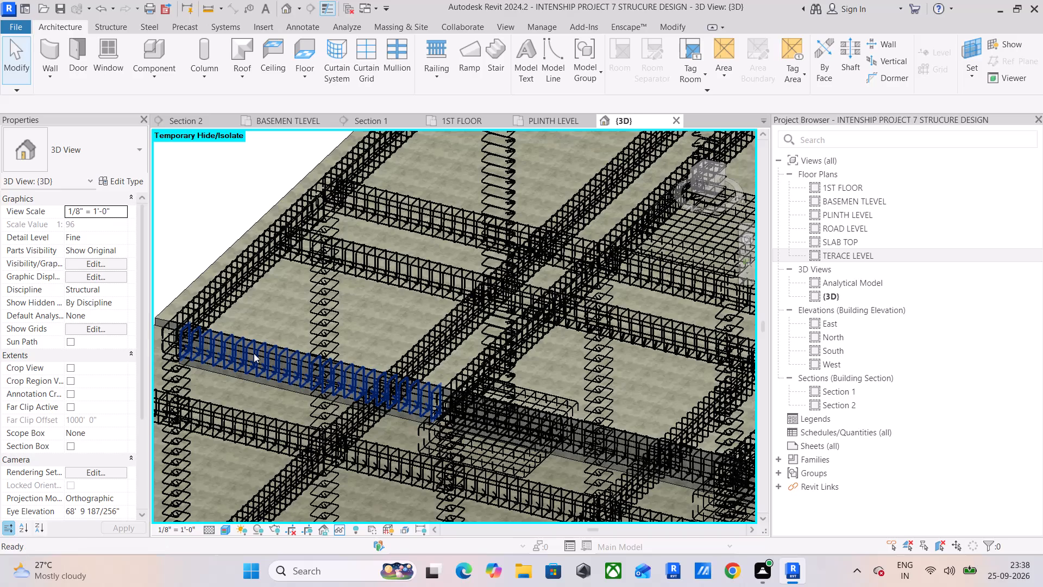
scroll(375, 360, "down", 3)
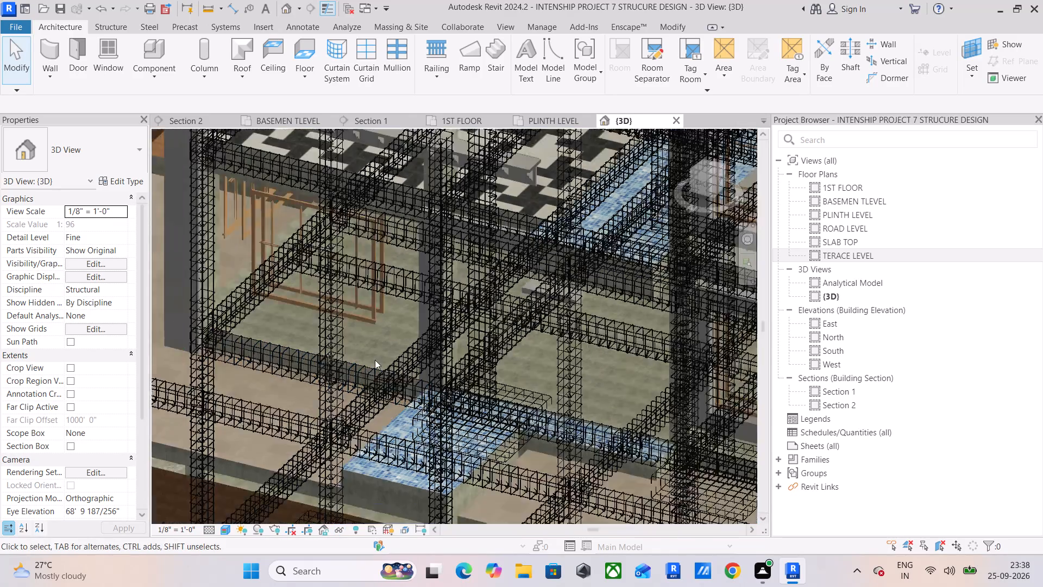
scroll(375, 360, "down", 7)
left_click(240, 375)
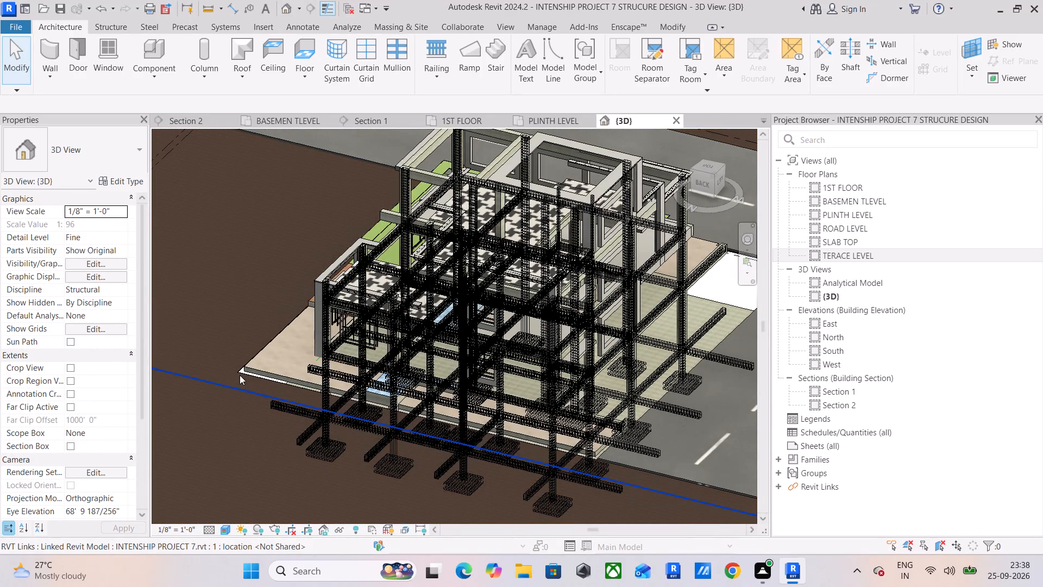
type("HH")
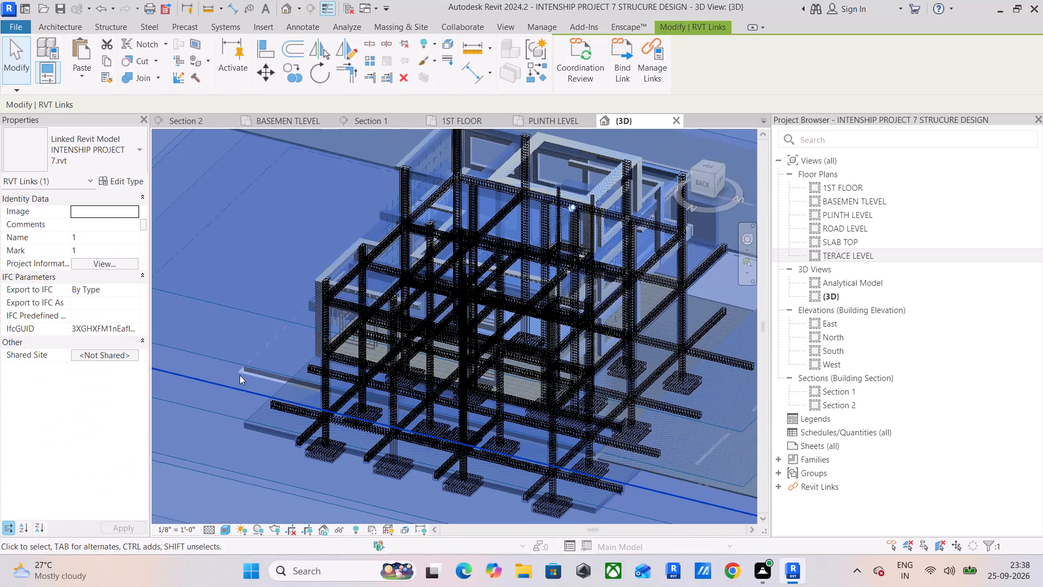
scroll(354, 383, "down", 5)
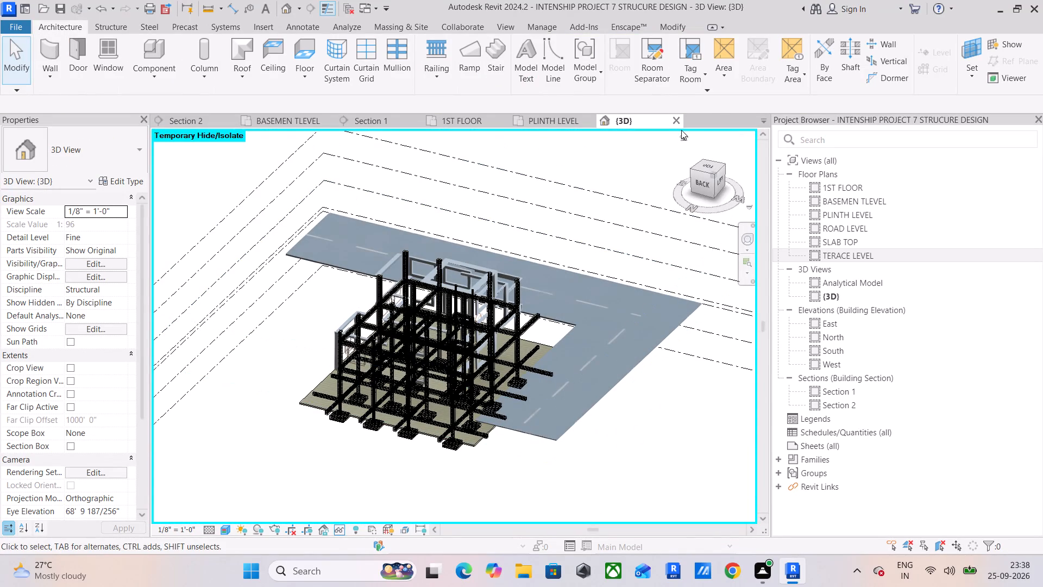
left_click(678, 124)
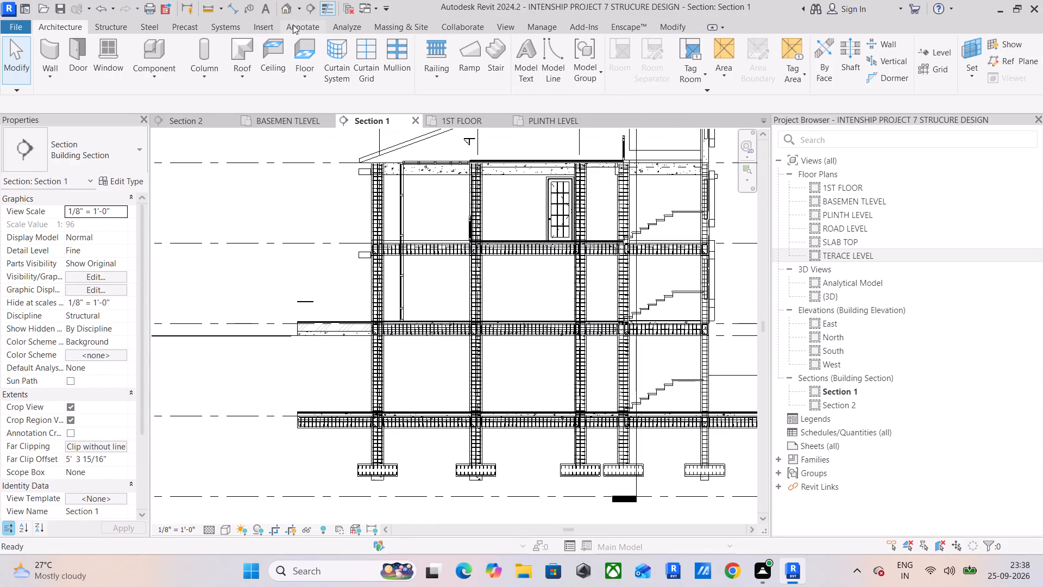
left_click(288, 9)
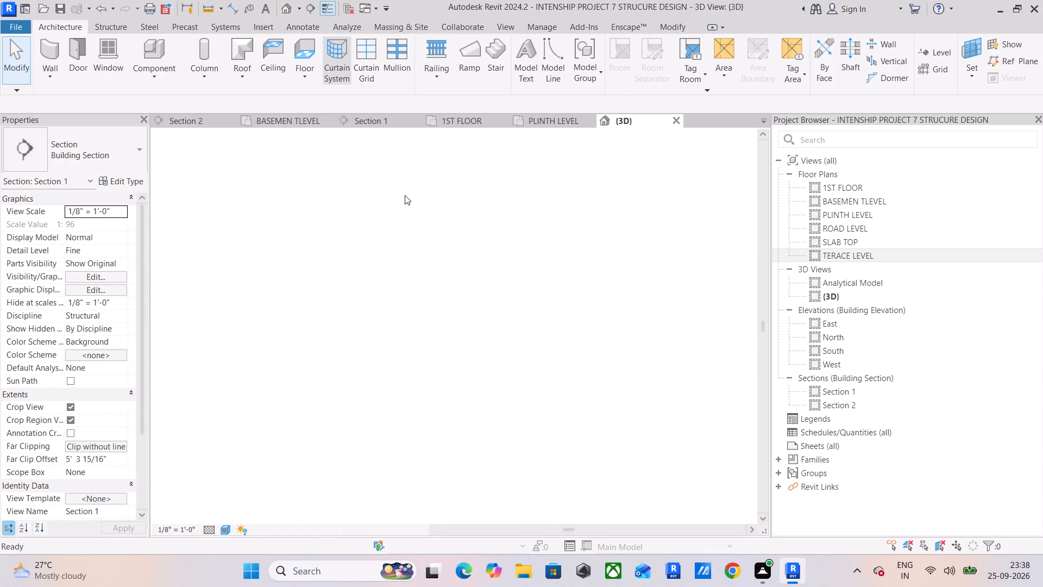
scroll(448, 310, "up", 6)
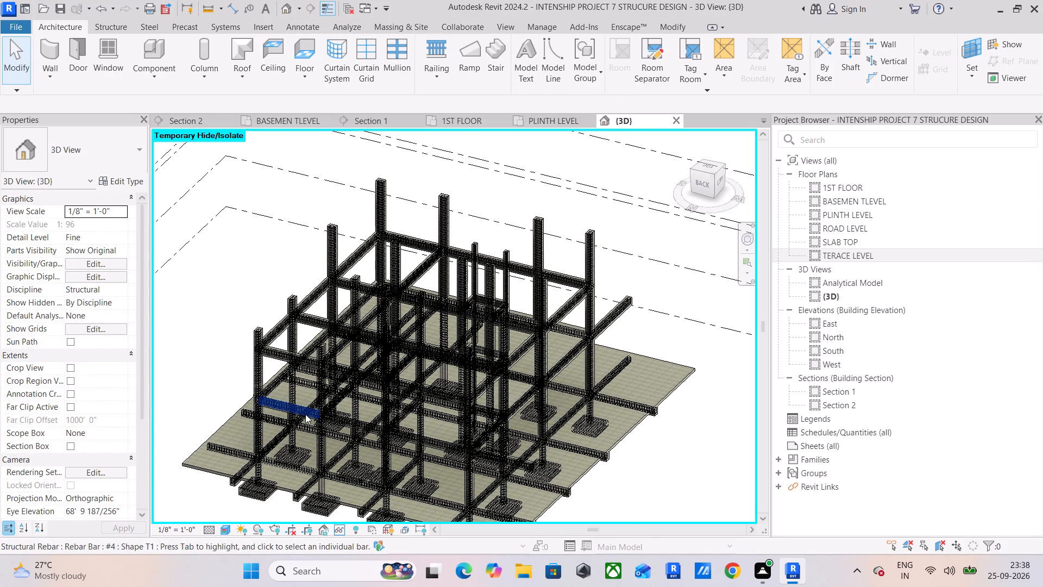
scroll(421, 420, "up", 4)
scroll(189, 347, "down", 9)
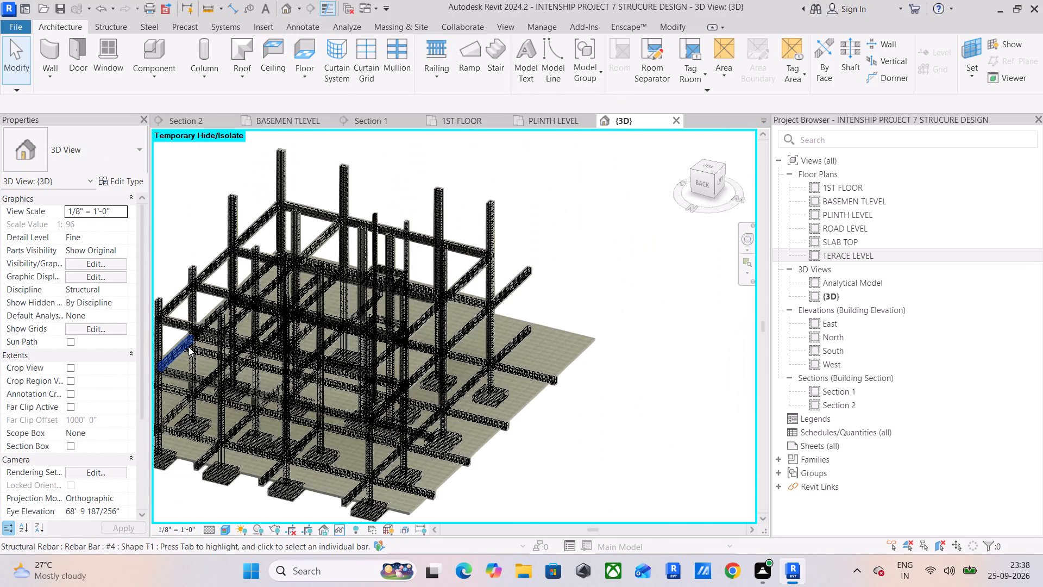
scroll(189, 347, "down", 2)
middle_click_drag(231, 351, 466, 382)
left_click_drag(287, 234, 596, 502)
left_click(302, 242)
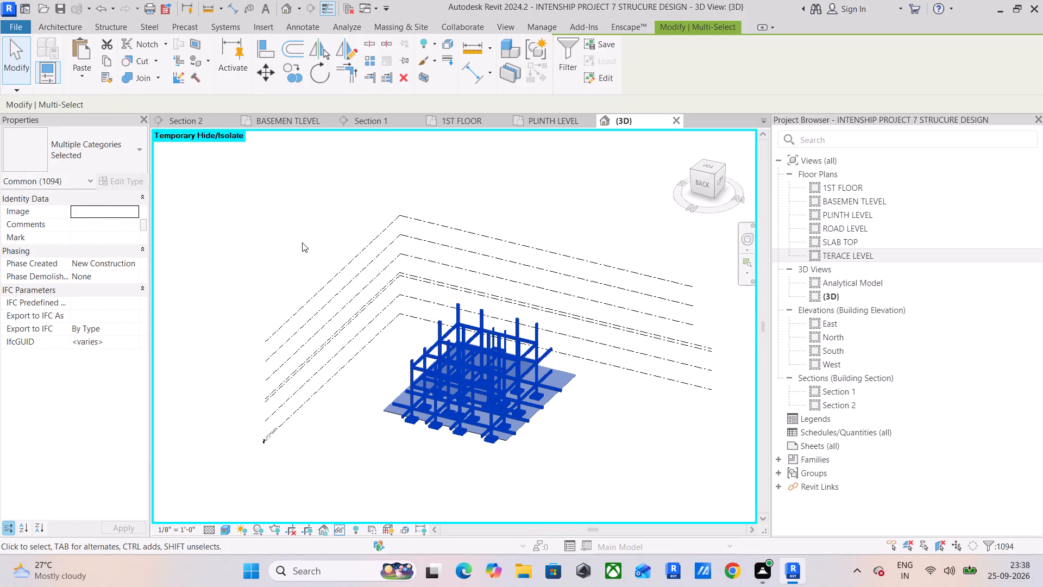
Isolate the 4" structural floor on the plinth beams with a selection box in the 3D view.
scroll(456, 349, "up", 14)
middle_click_drag(335, 424, 340, 302)
scroll(360, 383, "up", 5)
scroll(321, 346, "up", 5)
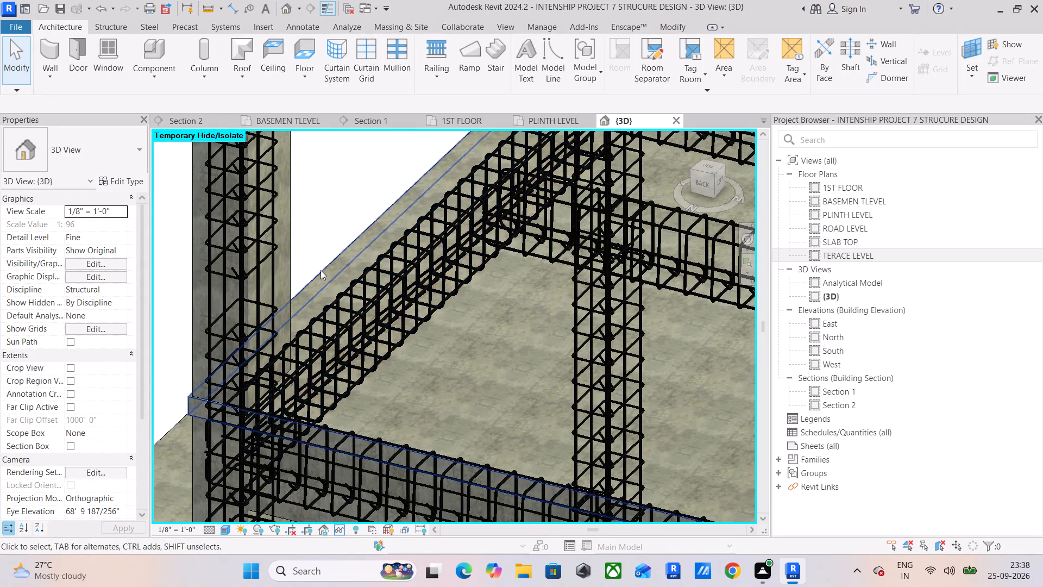
left_click(321, 270)
scroll(385, 425, "down", 6)
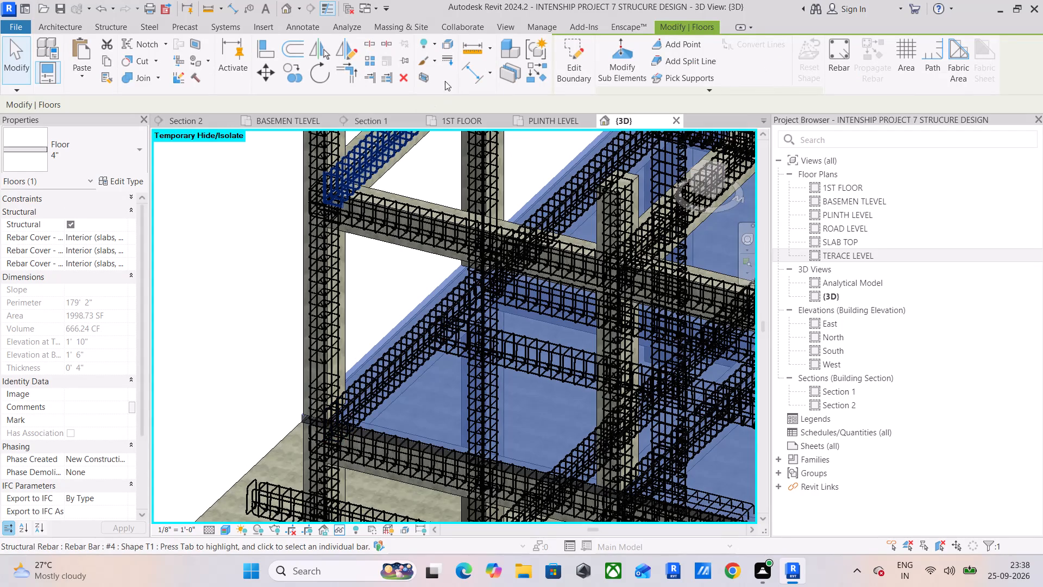
left_click(422, 85)
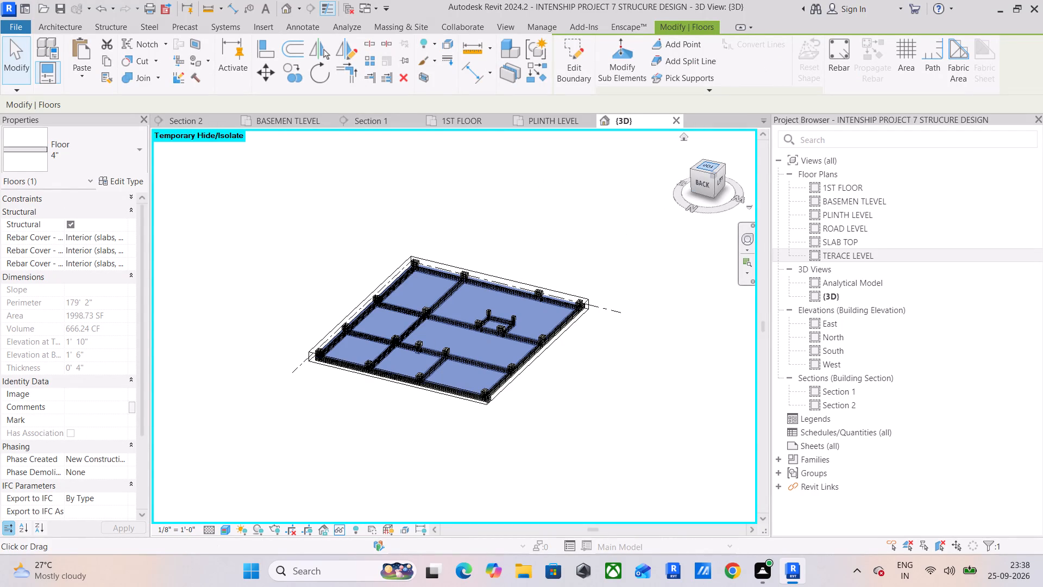
Examine the boxed 4" floor and its plinth beam layout from the top.
left_click(708, 165)
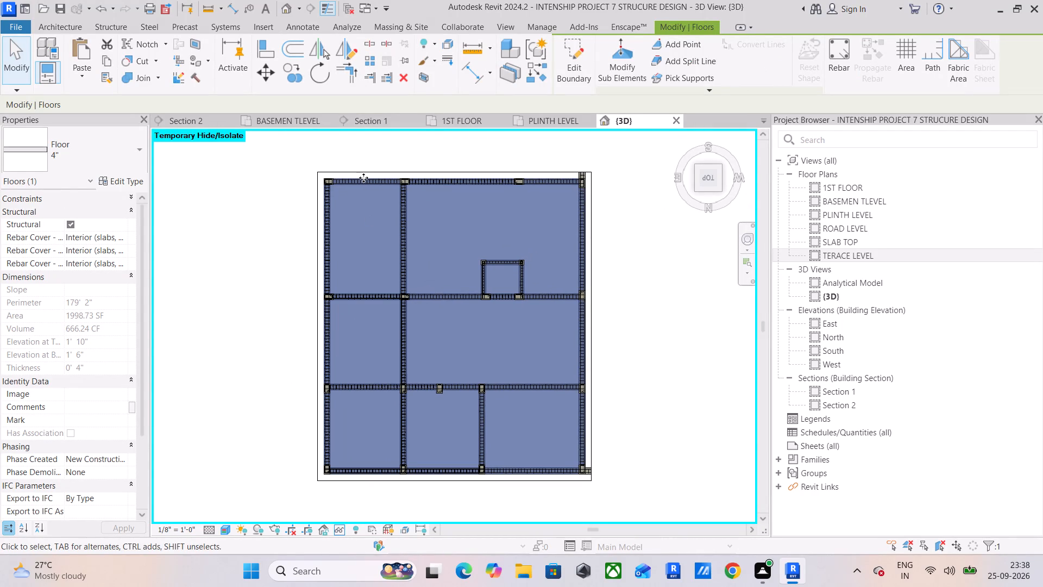
scroll(298, 236, "up", 5)
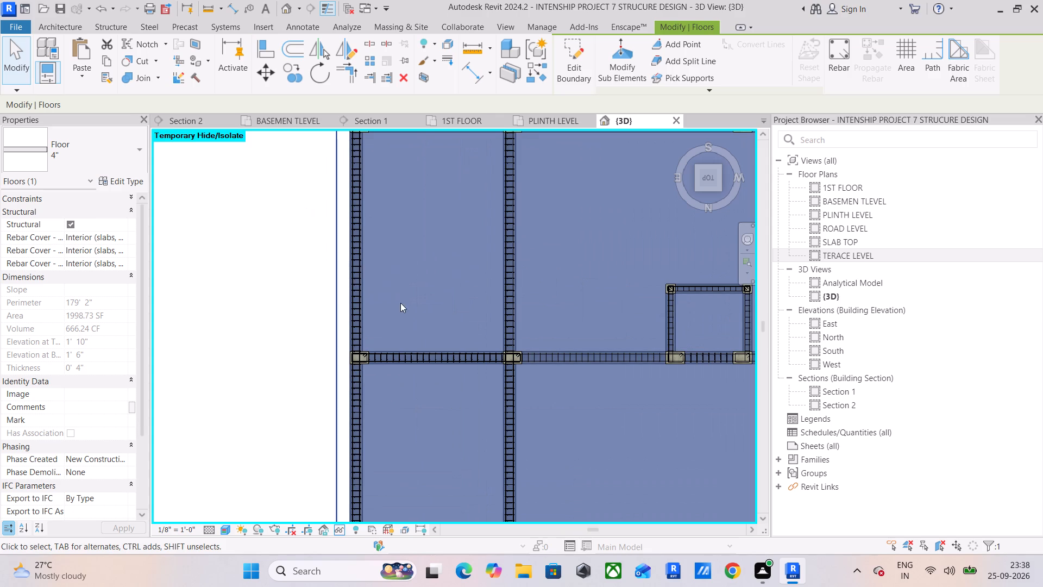